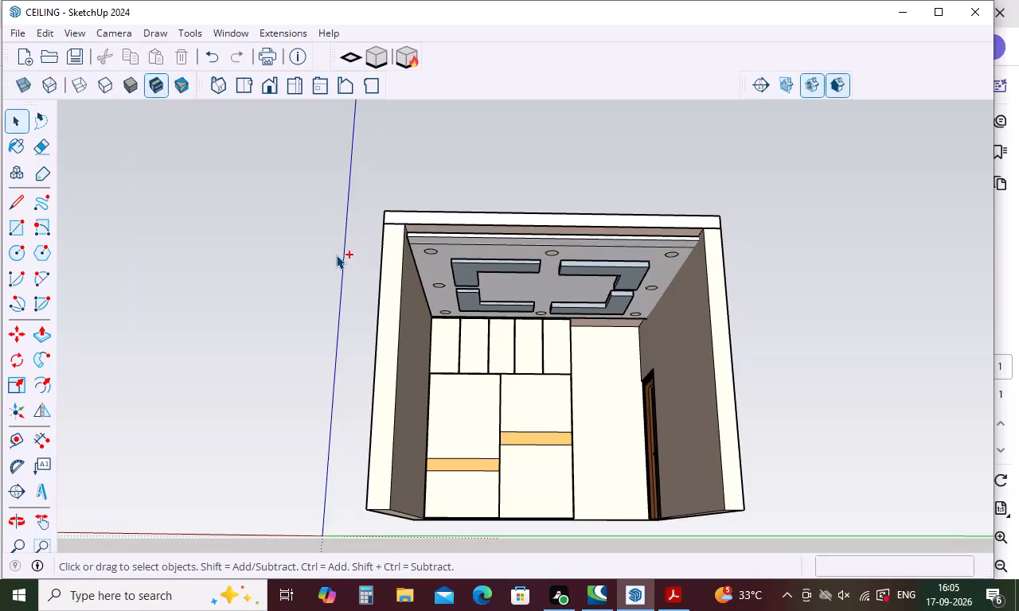
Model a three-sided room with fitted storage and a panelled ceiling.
Start a new empty model.
key("ctrl+n")
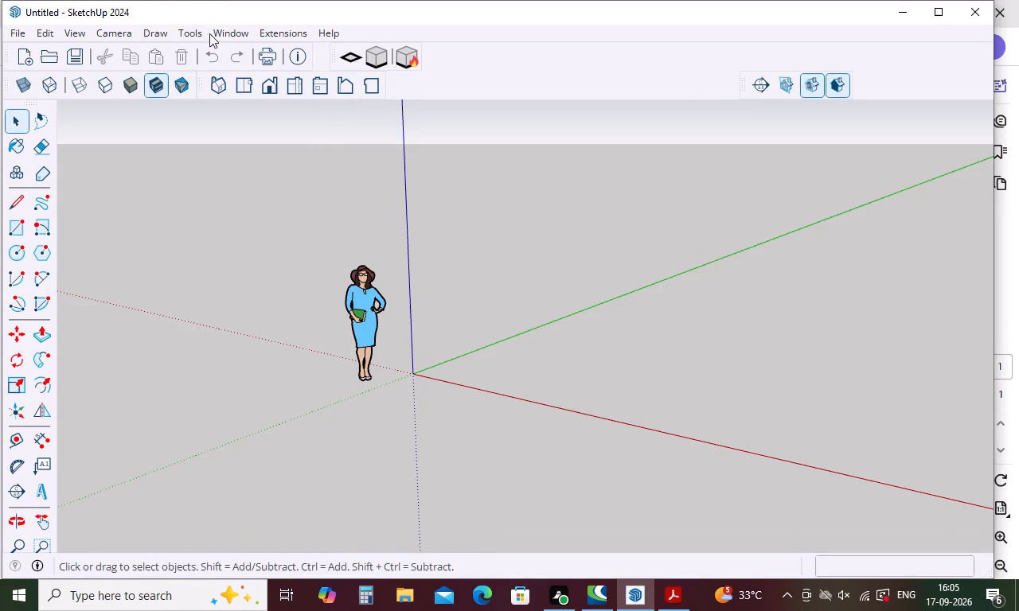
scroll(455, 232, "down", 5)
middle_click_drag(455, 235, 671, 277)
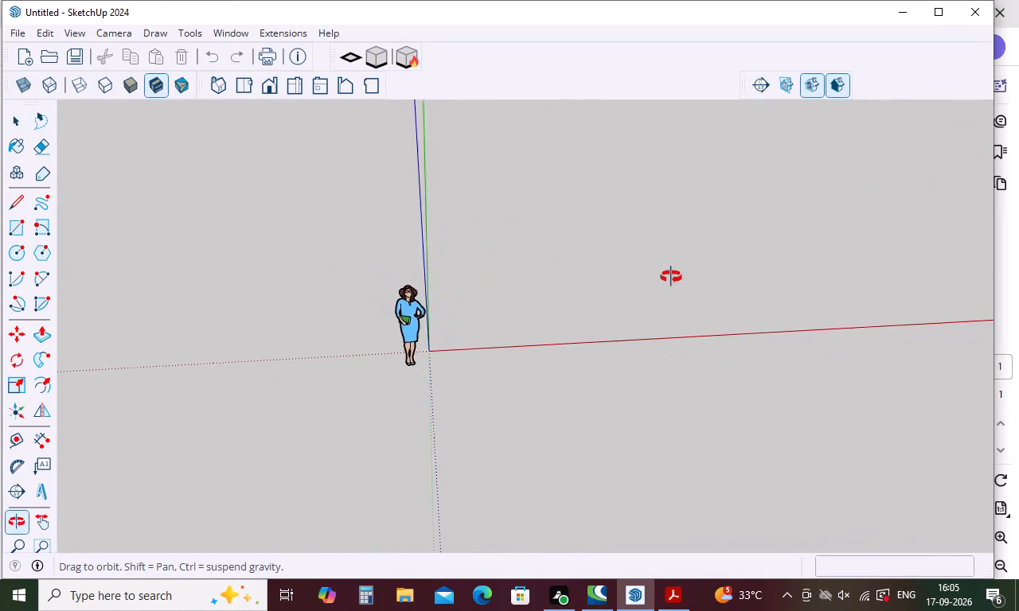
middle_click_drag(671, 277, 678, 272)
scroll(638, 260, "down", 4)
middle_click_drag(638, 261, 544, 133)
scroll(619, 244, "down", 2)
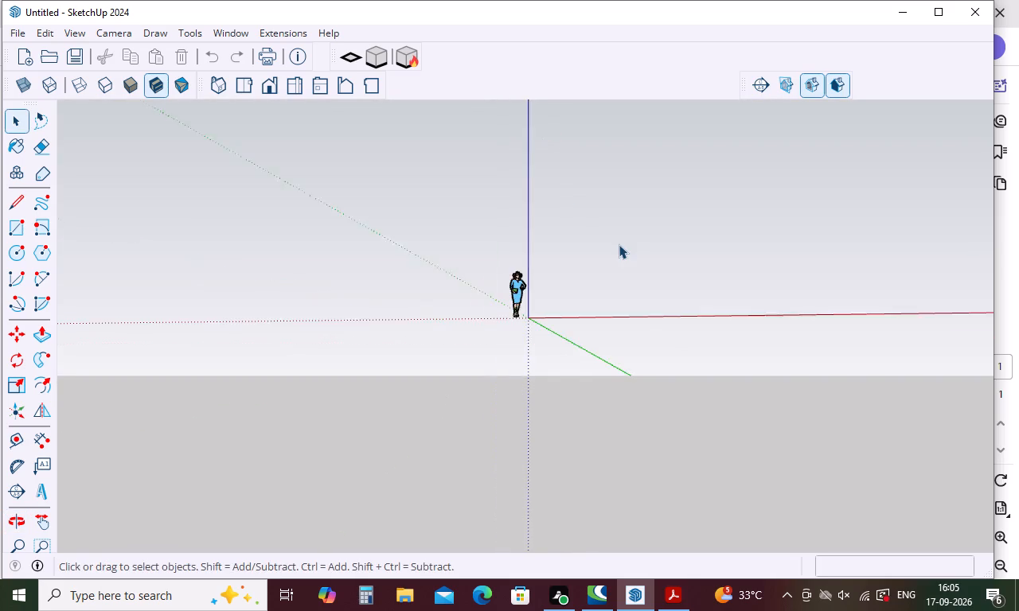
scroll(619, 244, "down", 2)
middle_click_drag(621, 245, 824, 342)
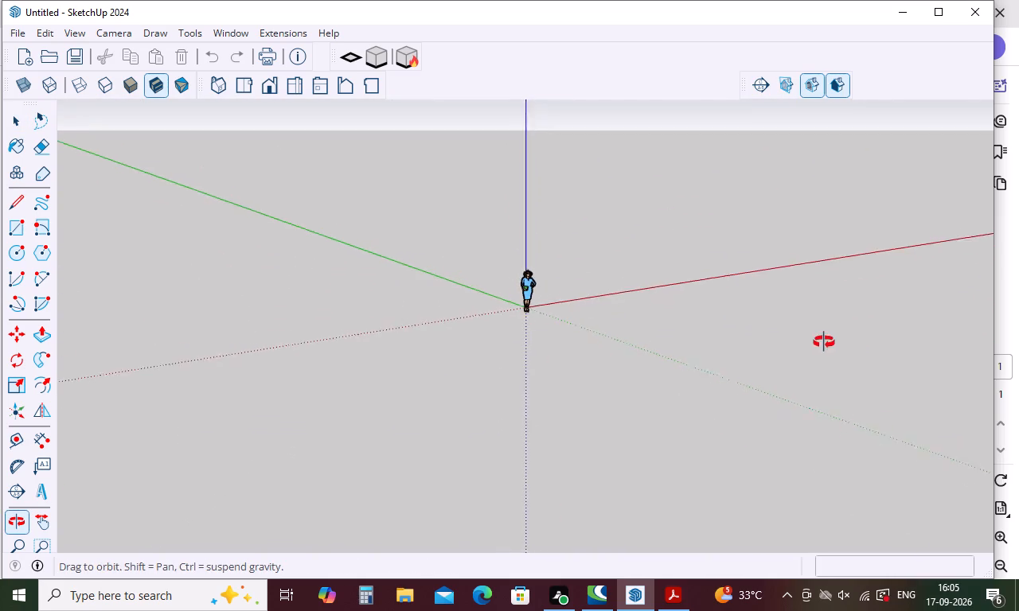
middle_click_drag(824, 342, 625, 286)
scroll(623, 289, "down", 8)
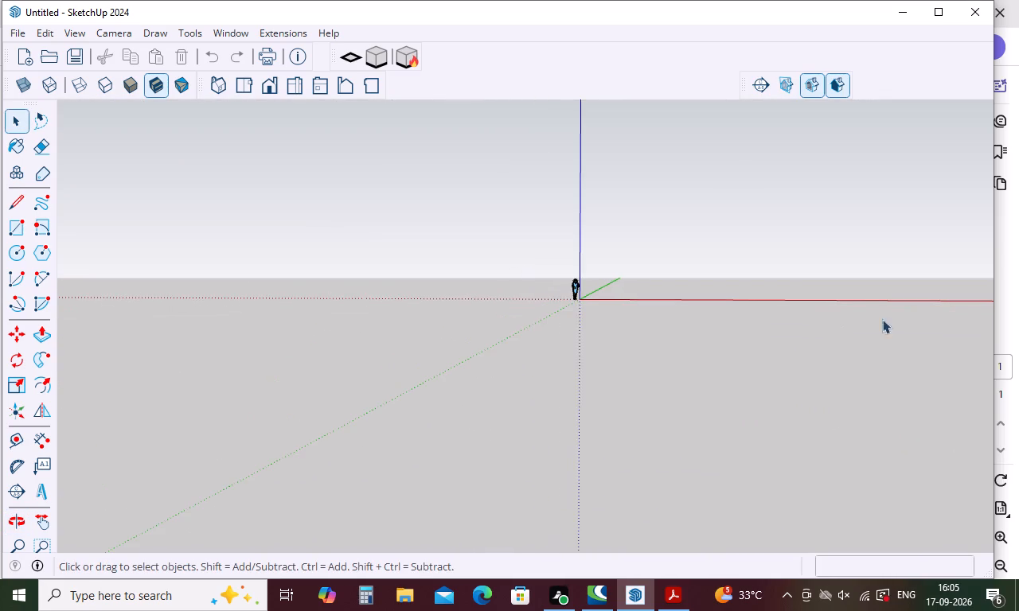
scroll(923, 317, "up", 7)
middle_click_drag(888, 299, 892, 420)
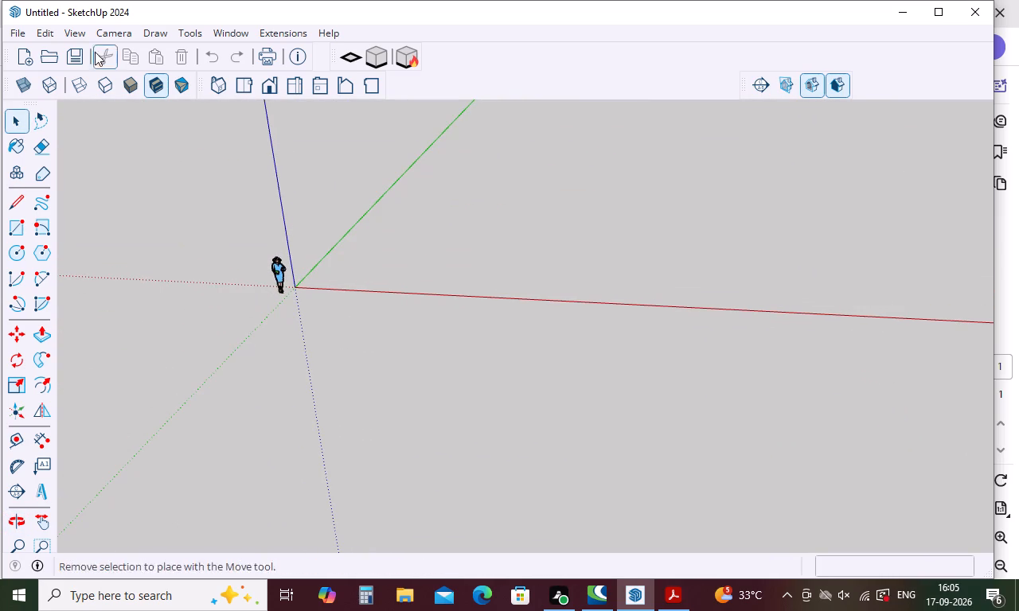
Import the AutoCAD drawing "aparna autocad plan(for students)" from the Downloads folder into the model.
left_click(47, 32)
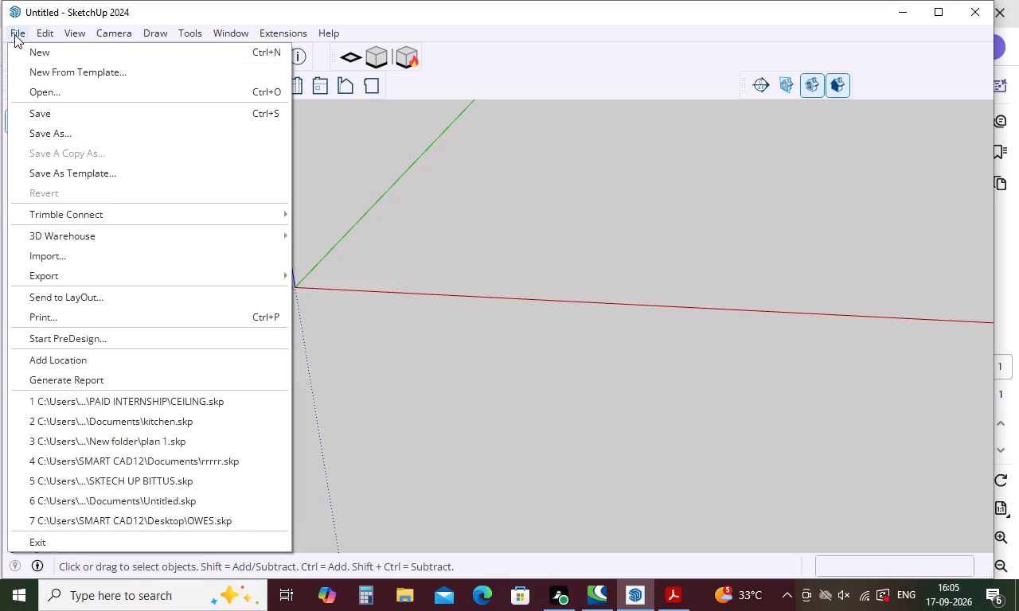
left_click(83, 265)
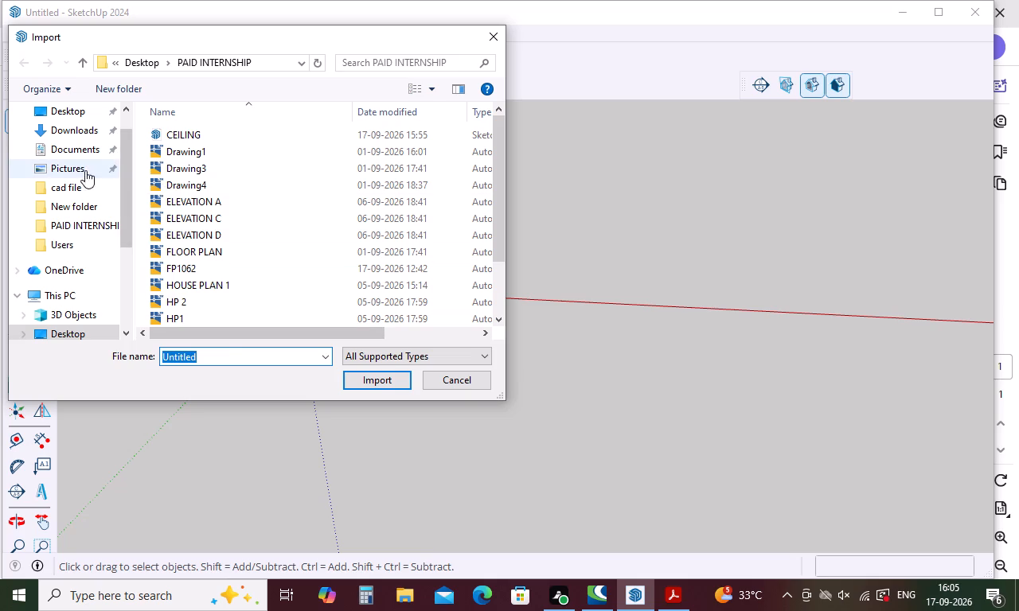
left_click(83, 127)
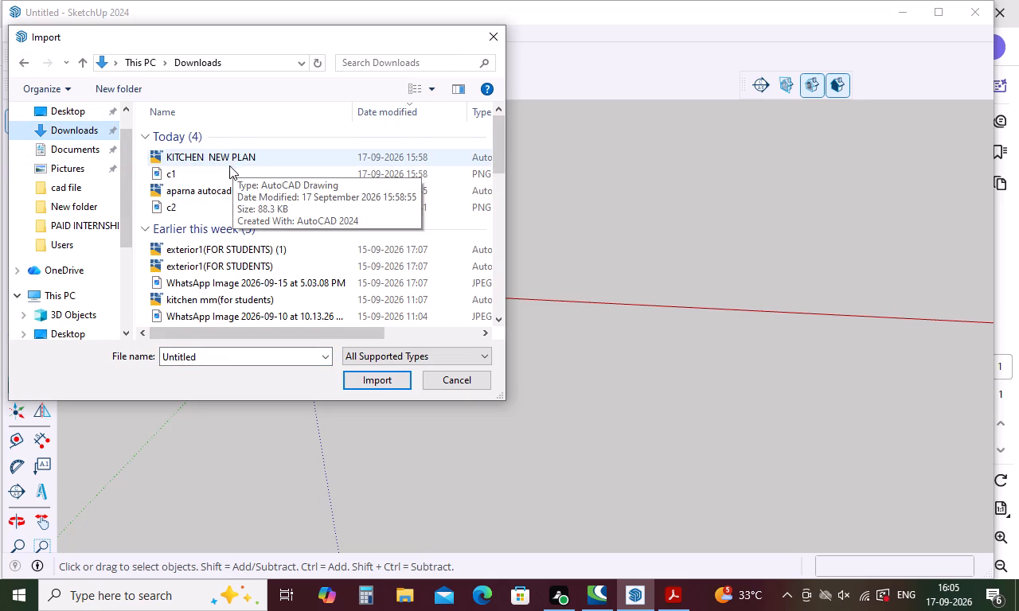
left_click(216, 189)
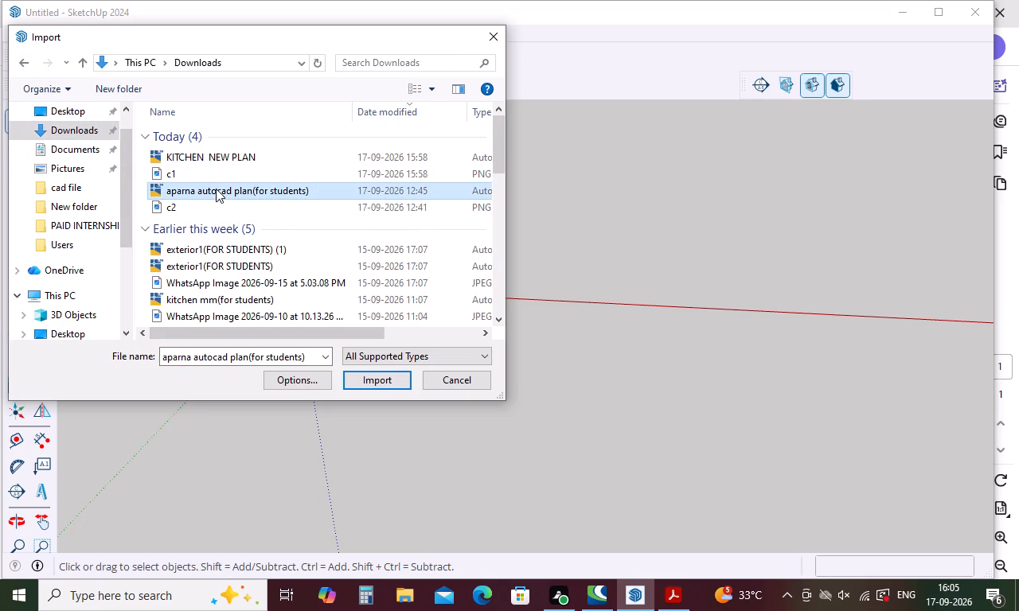
left_click(364, 382)
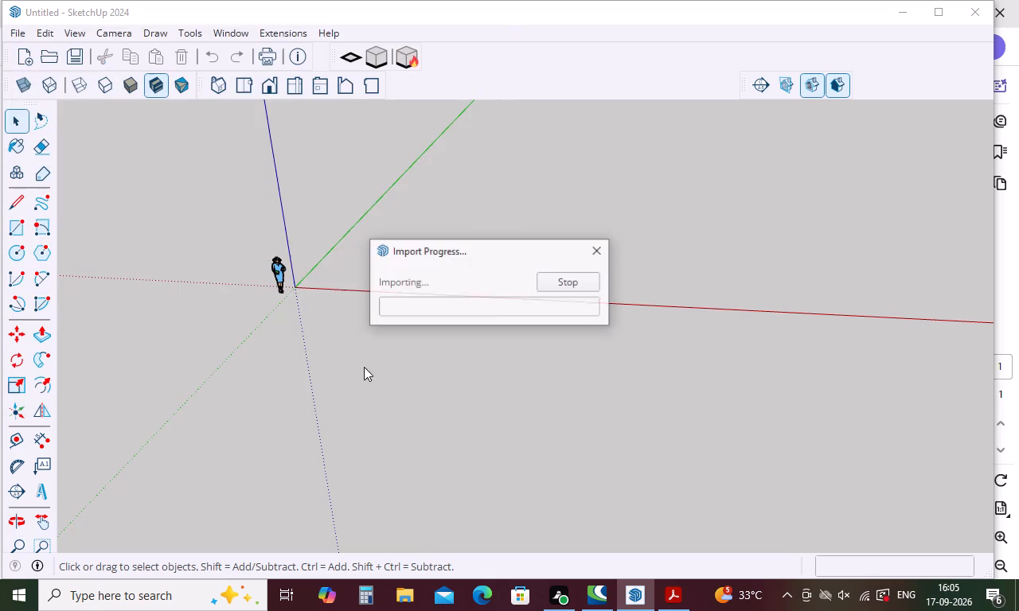
left_click(563, 415)
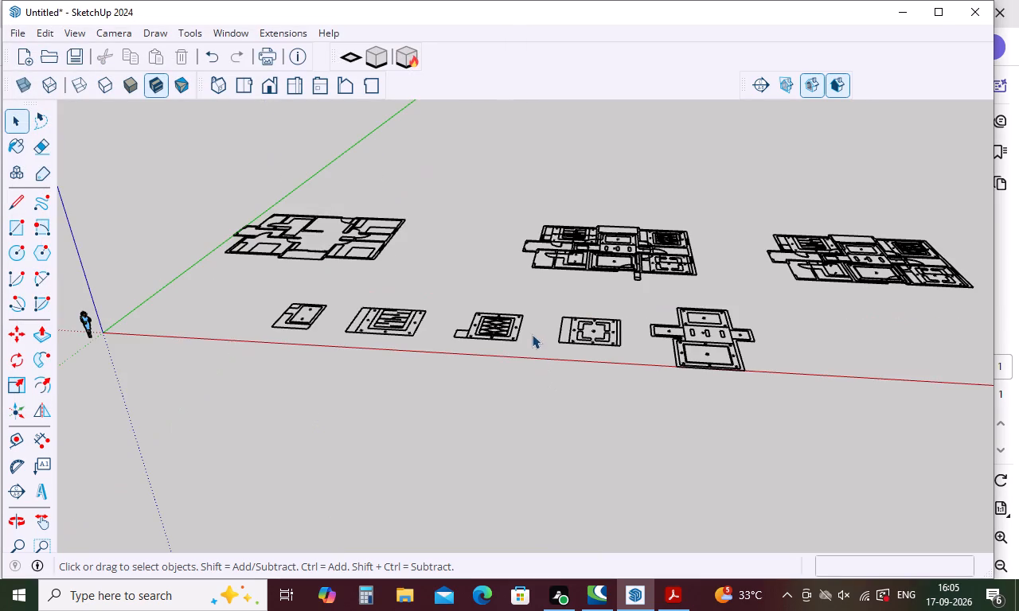
left_click(524, 382)
key("Escape")
left_click(527, 430)
Open the imported drawing group for editing.
middle_click_drag(425, 348, 509, 419)
double_click(426, 369)
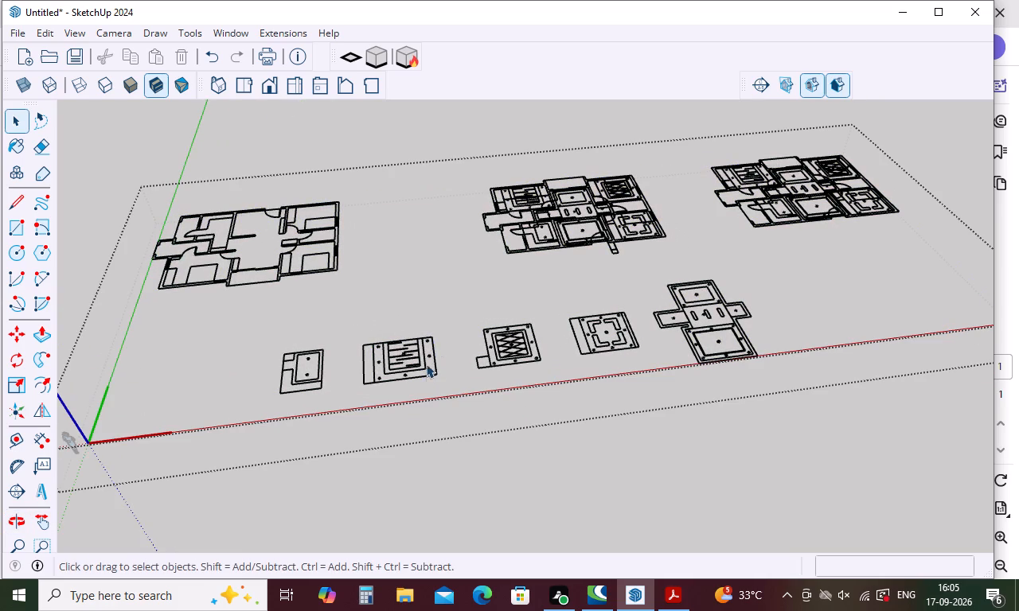
left_click_drag(451, 326, 346, 403)
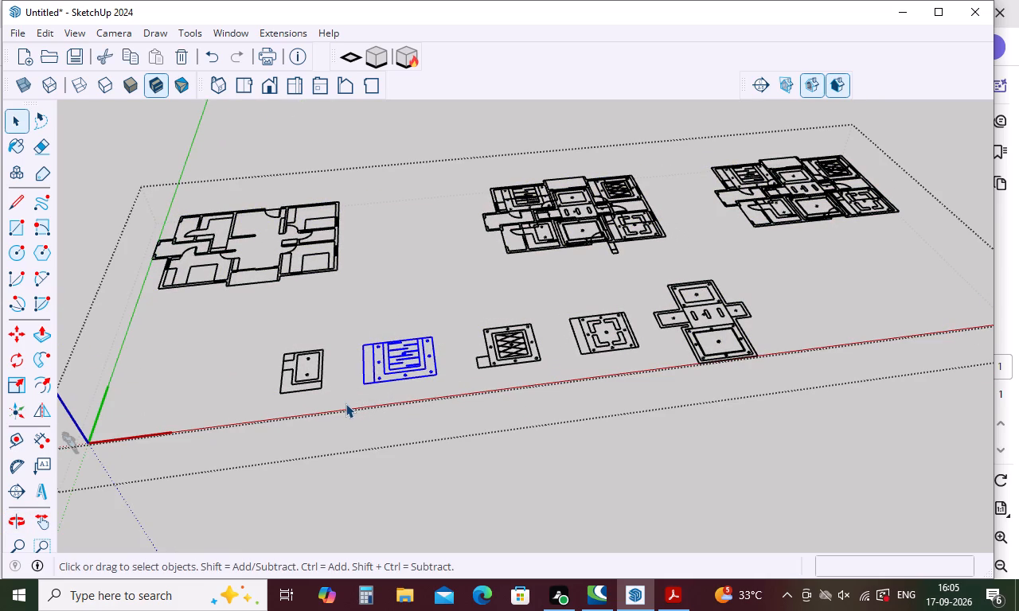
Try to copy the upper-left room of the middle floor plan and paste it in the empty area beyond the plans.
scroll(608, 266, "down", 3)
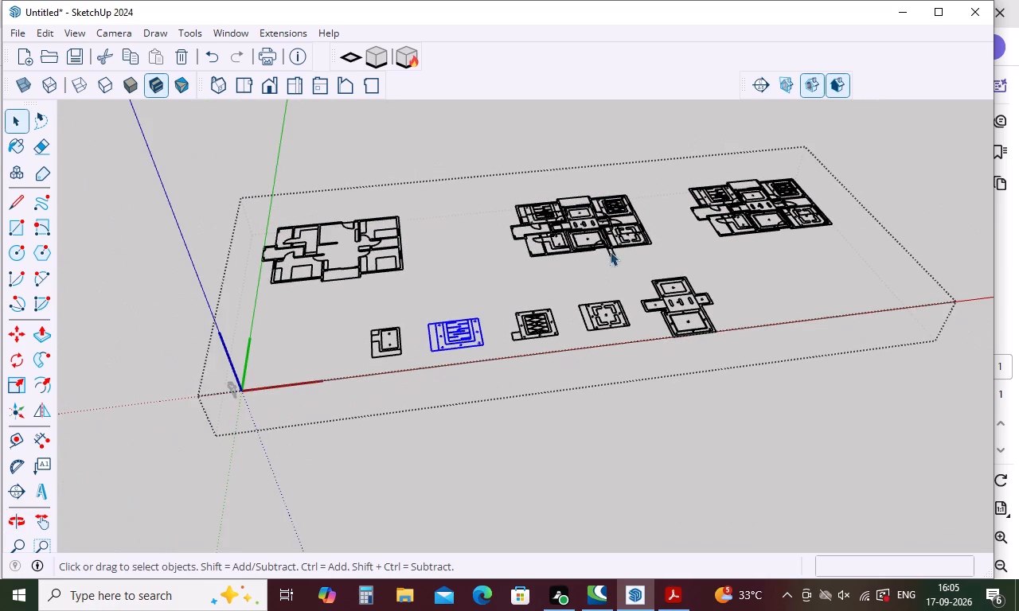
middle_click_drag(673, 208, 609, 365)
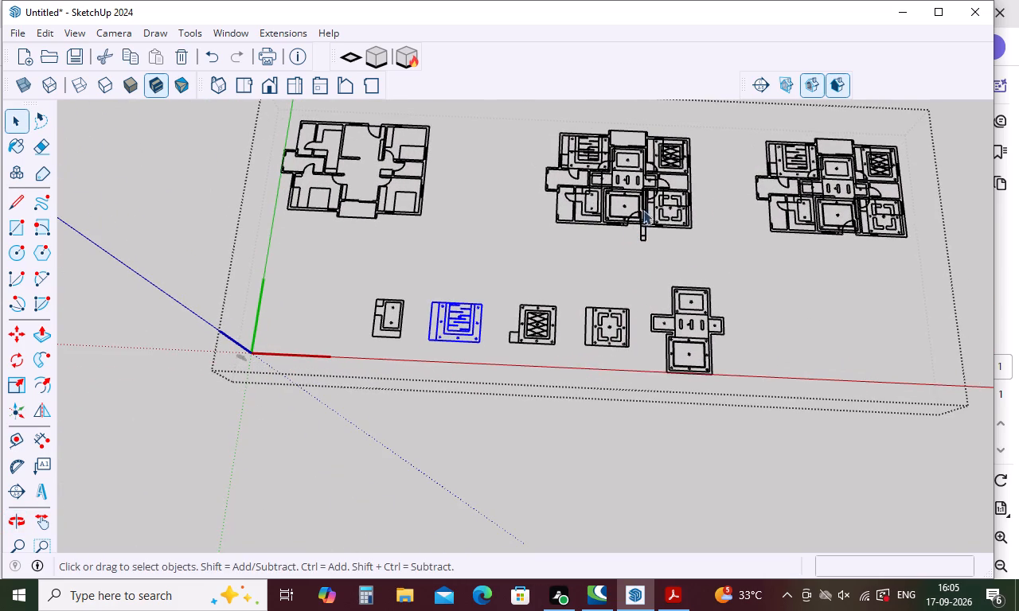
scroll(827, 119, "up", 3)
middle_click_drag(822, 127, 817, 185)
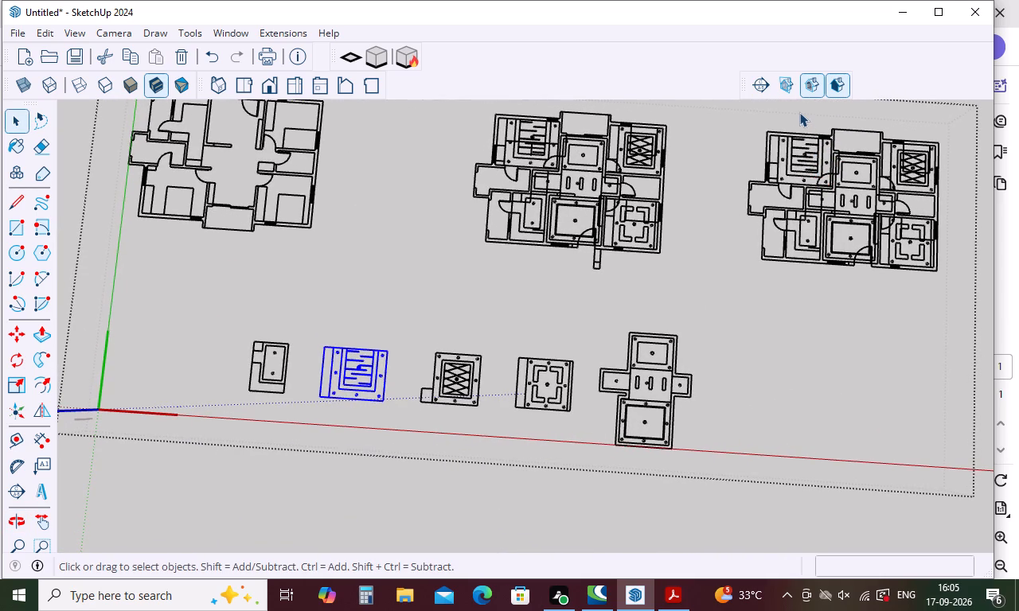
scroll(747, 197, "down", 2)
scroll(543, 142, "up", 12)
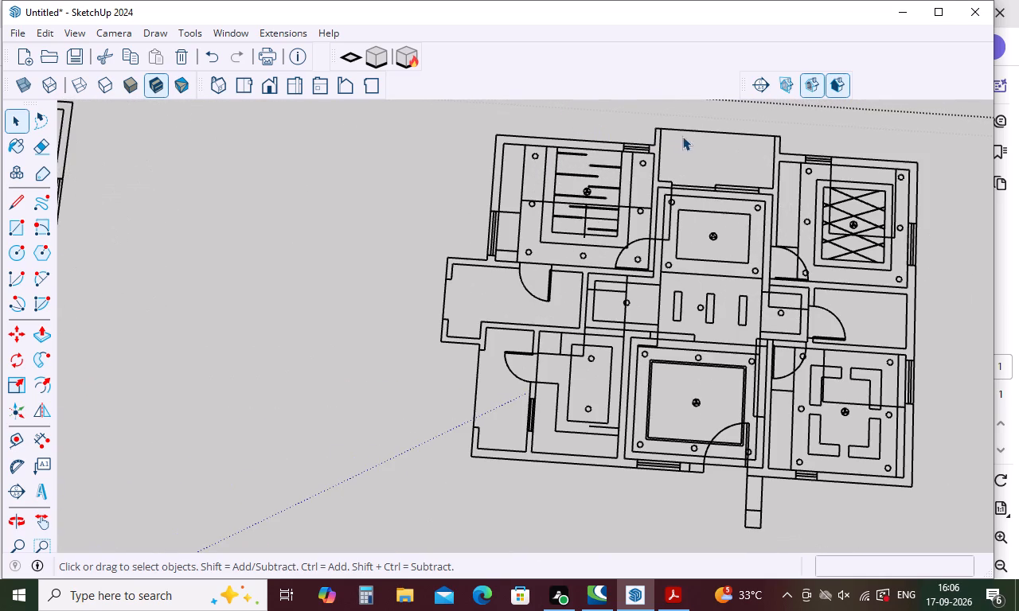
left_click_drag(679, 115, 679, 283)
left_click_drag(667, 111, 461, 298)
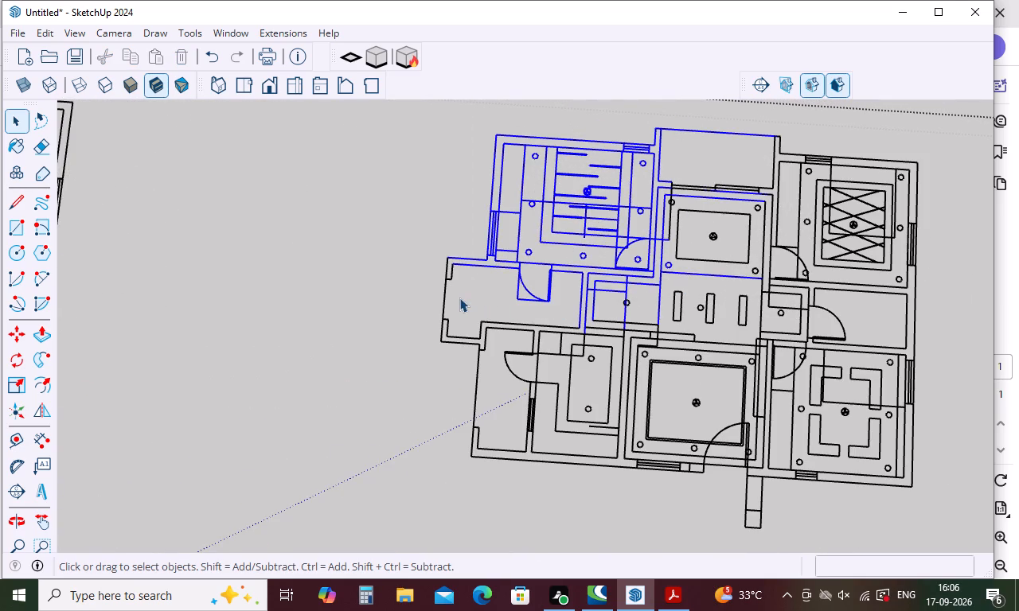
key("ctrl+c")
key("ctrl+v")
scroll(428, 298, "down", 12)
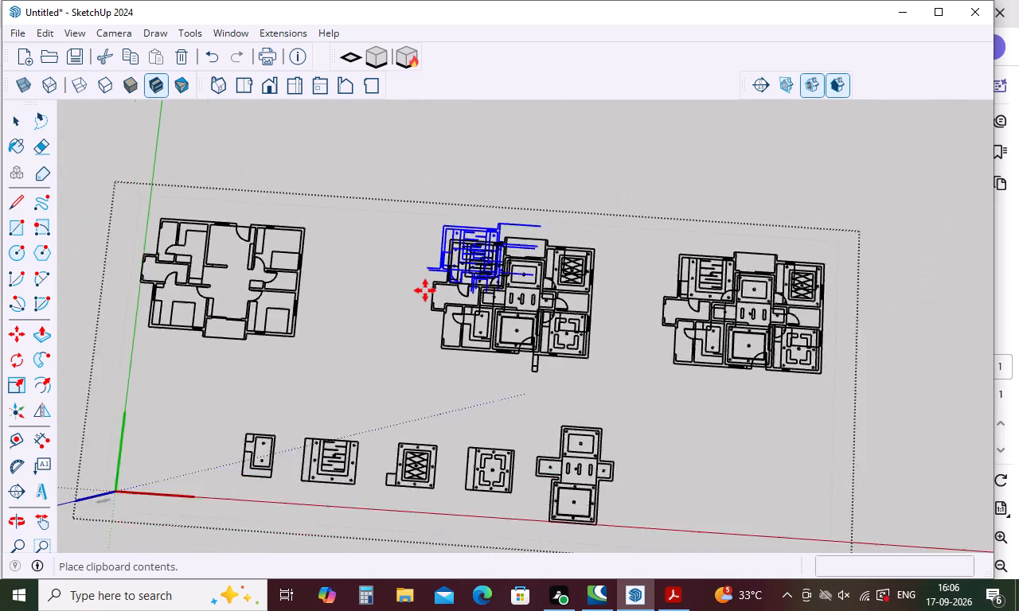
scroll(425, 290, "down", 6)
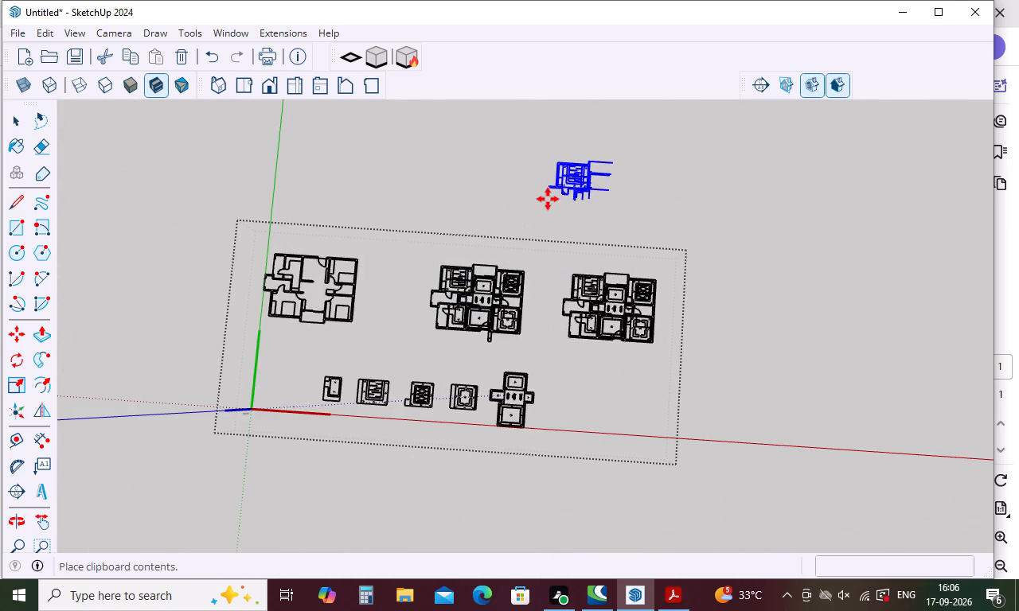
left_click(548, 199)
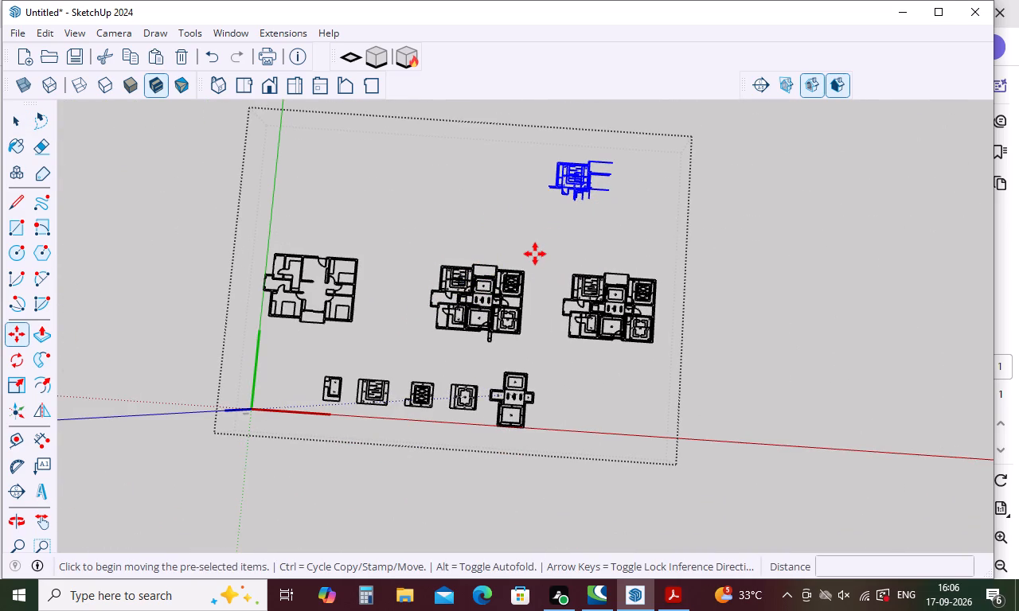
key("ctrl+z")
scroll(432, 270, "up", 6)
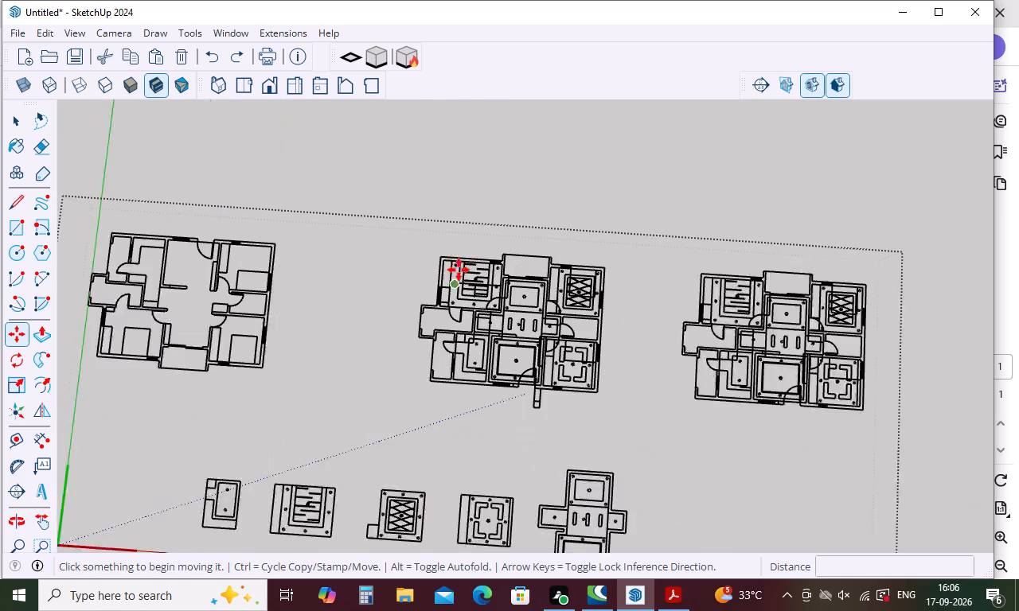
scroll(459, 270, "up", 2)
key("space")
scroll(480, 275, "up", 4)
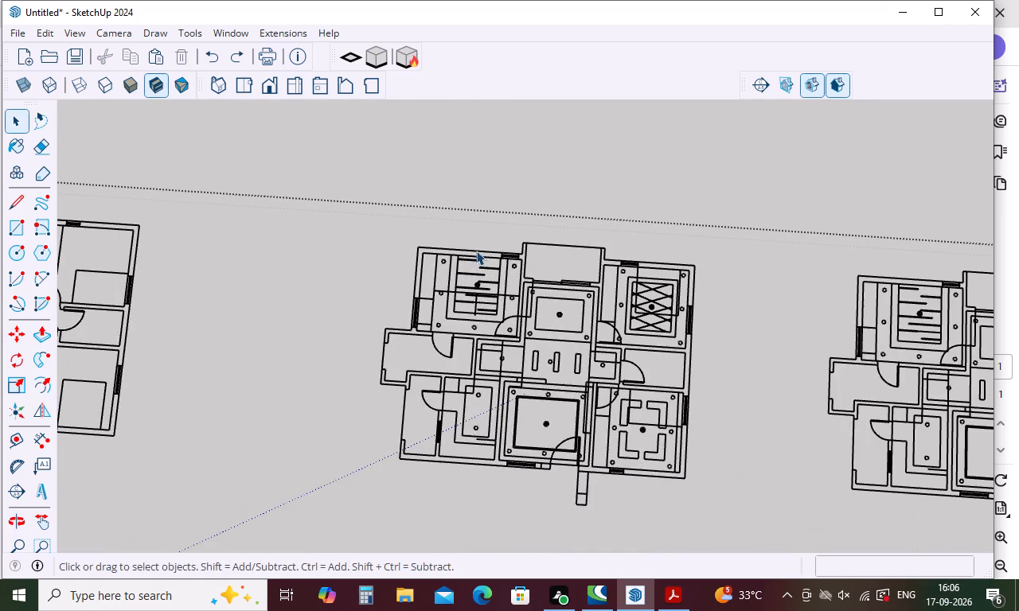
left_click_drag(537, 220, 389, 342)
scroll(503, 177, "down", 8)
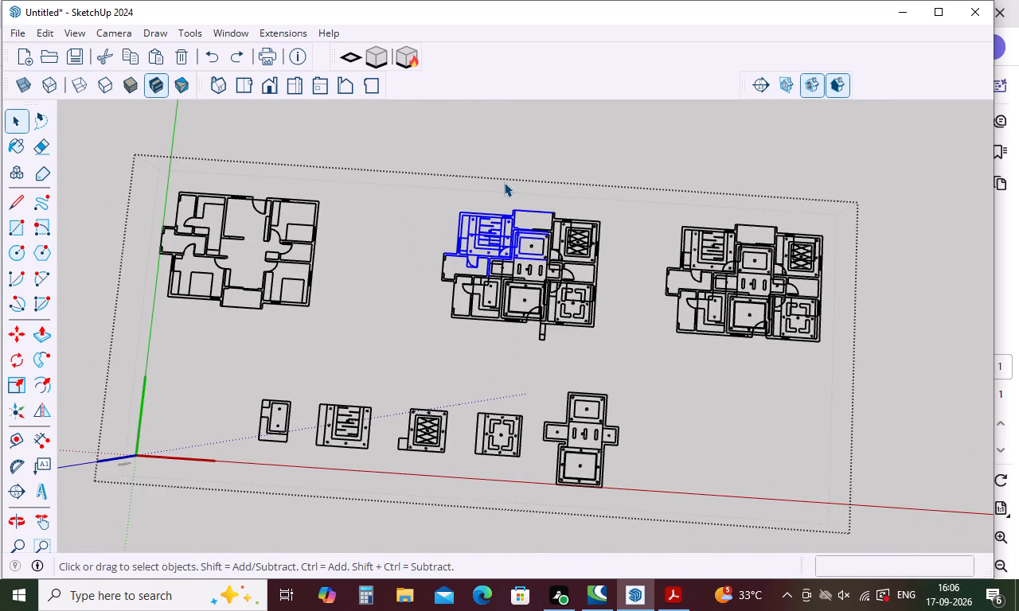
Copy the second ceiling detail in the lower row and paste it outside the imported drawing group, below the room copy.
scroll(251, 448, "up", 4)
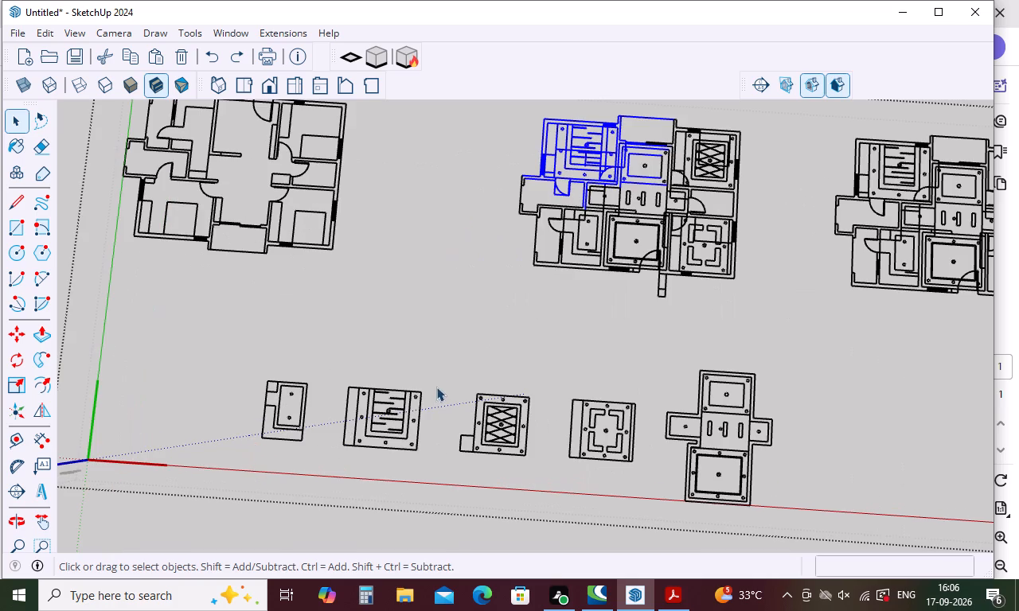
left_click_drag(439, 378, 368, 475)
left_click_drag(368, 475, 317, 467)
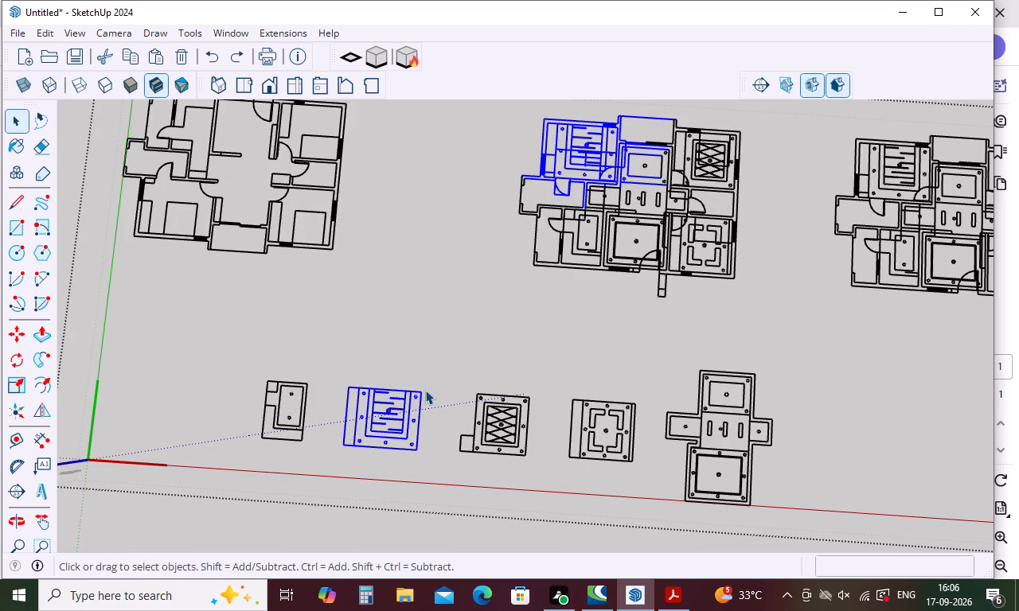
key("ctrl+c")
scroll(450, 286, "down", 9)
left_click(800, 274)
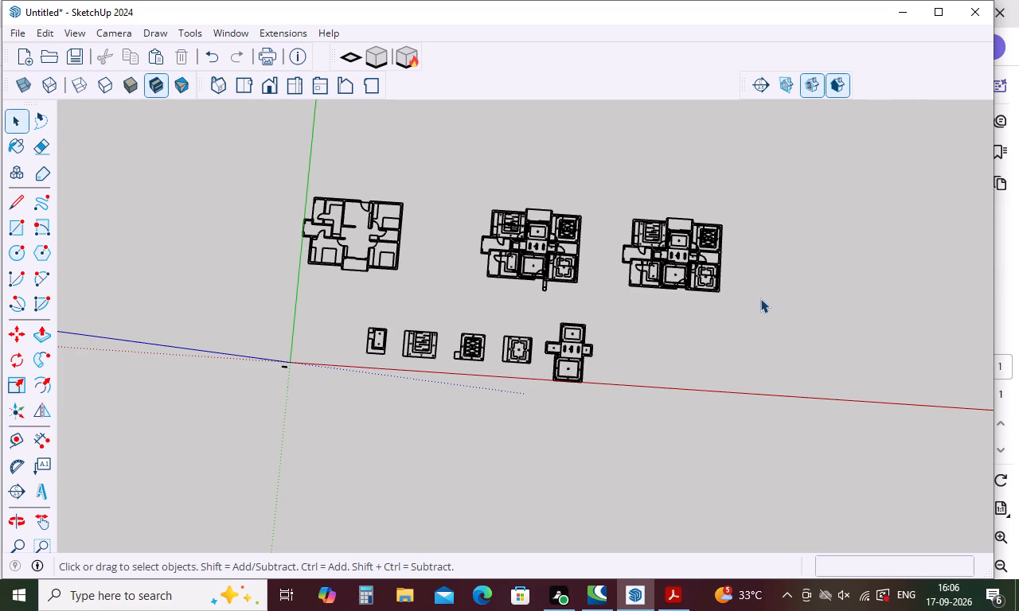
key("ctrl+v")
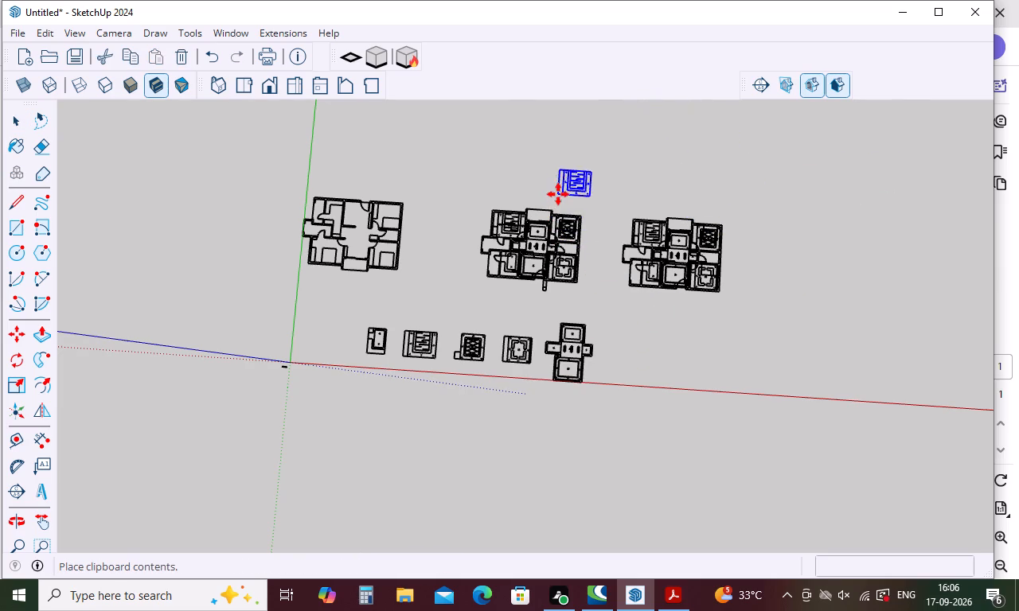
scroll(451, 338, "down", 5)
left_click(650, 338)
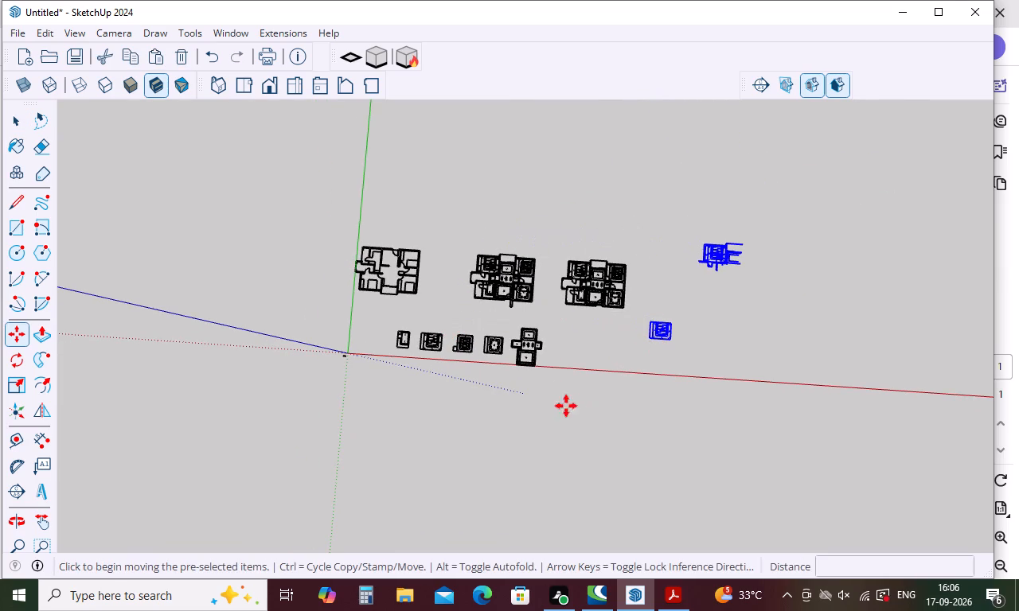
key("space")
Delete the imported drawing group, keeping the two pasted pieces.
left_click(594, 290)
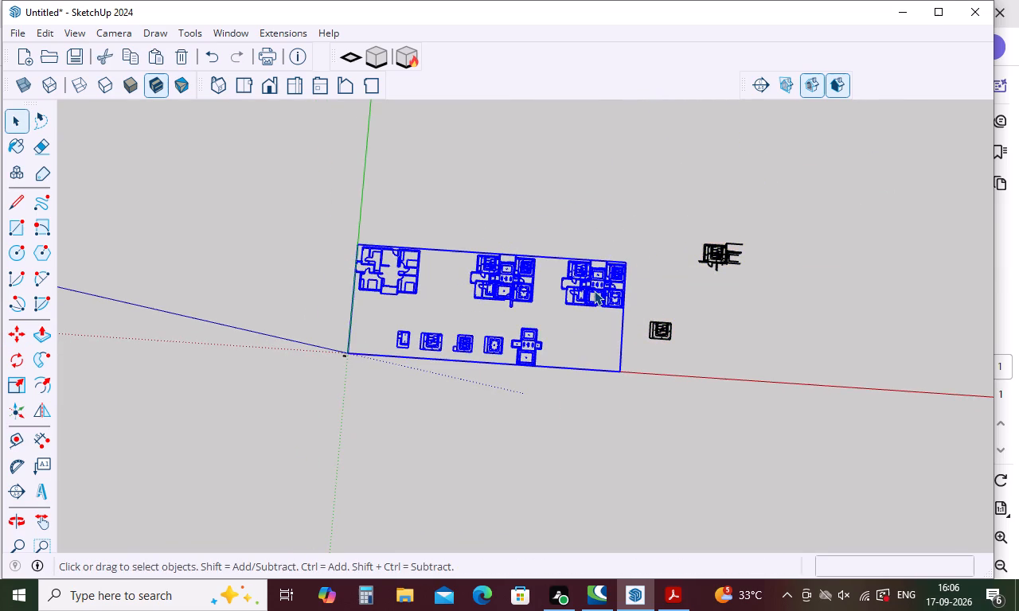
key("Delete")
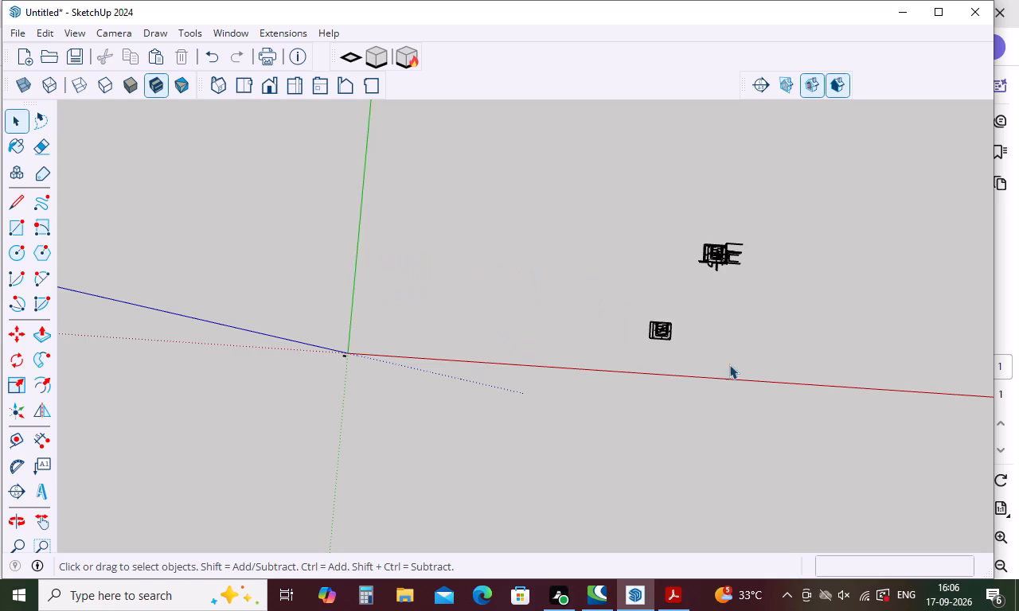
Duplicate the copied room plan and place the duplicate beside the separate ceiling detail, near the red axis.
middle_click_drag(765, 290, 791, 88)
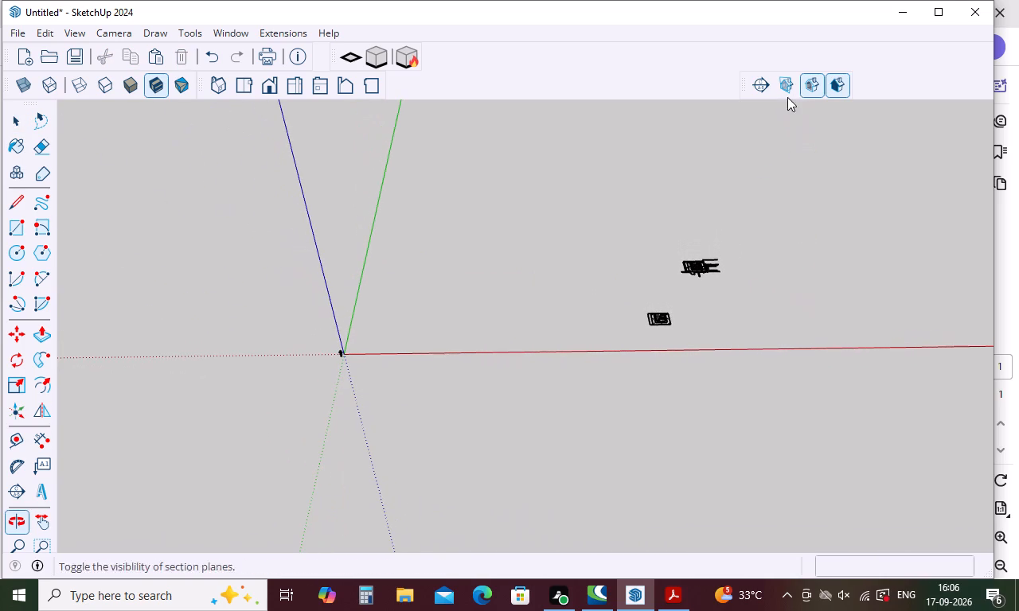
scroll(716, 235, "up", 5)
left_click_drag(760, 260, 642, 322)
key("ctrl+c")
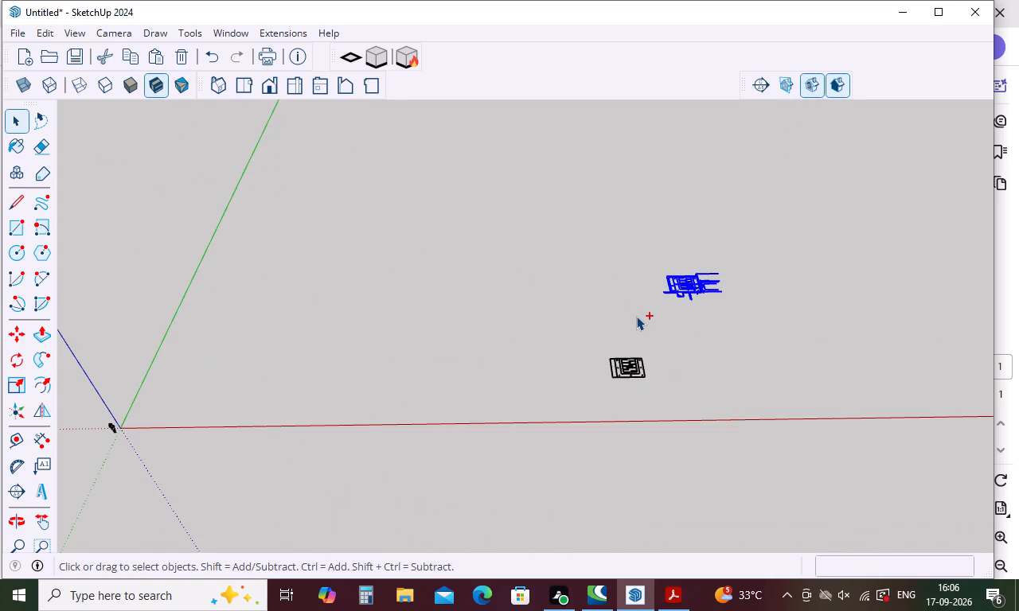
key("ctrl+v")
left_click(507, 393)
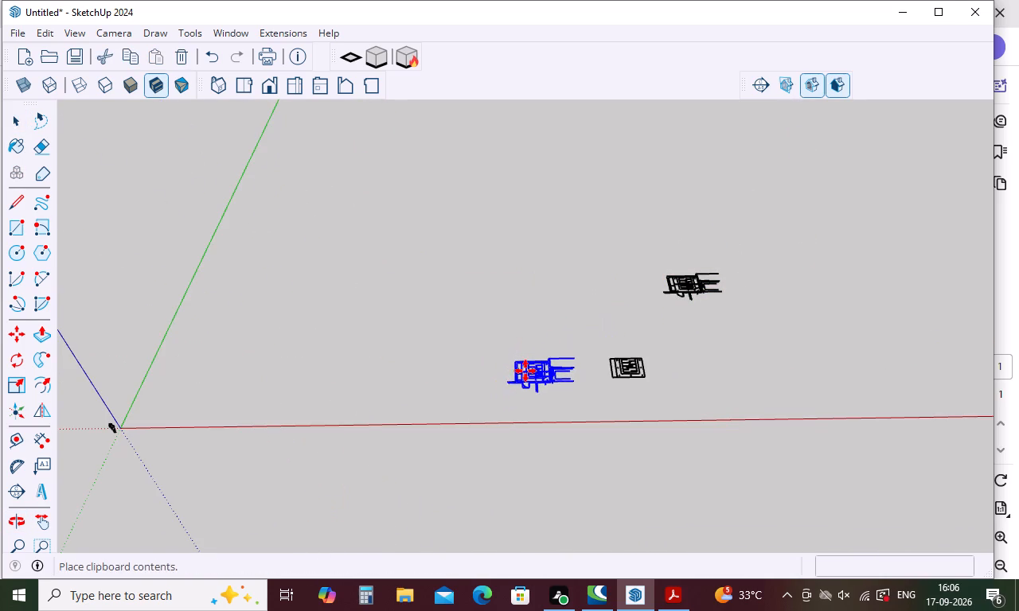
key("space")
Delete the first room plan copy that lies farther from the red axis.
left_click_drag(760, 233, 603, 337)
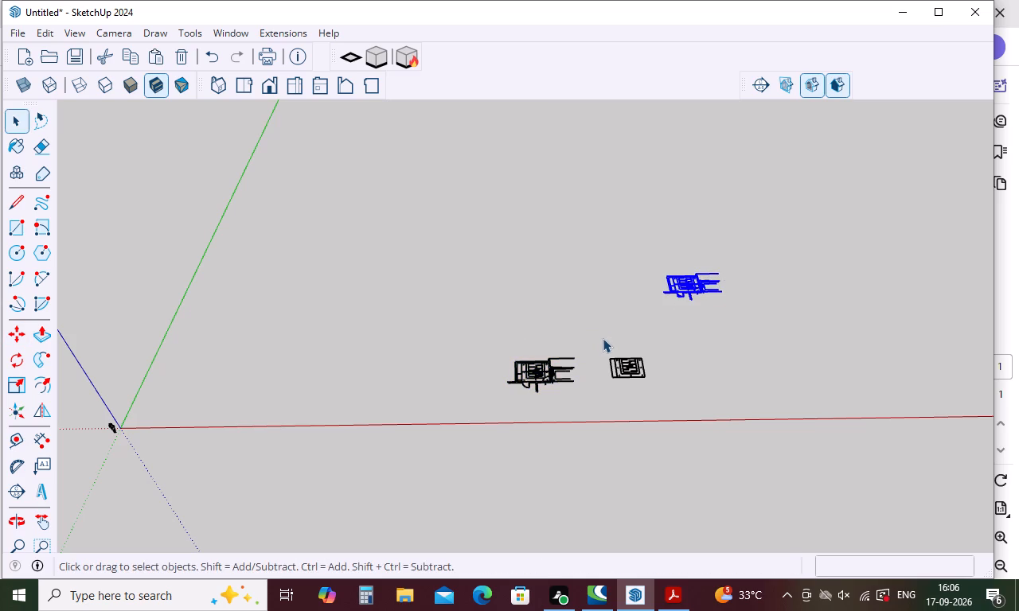
key("Delete")
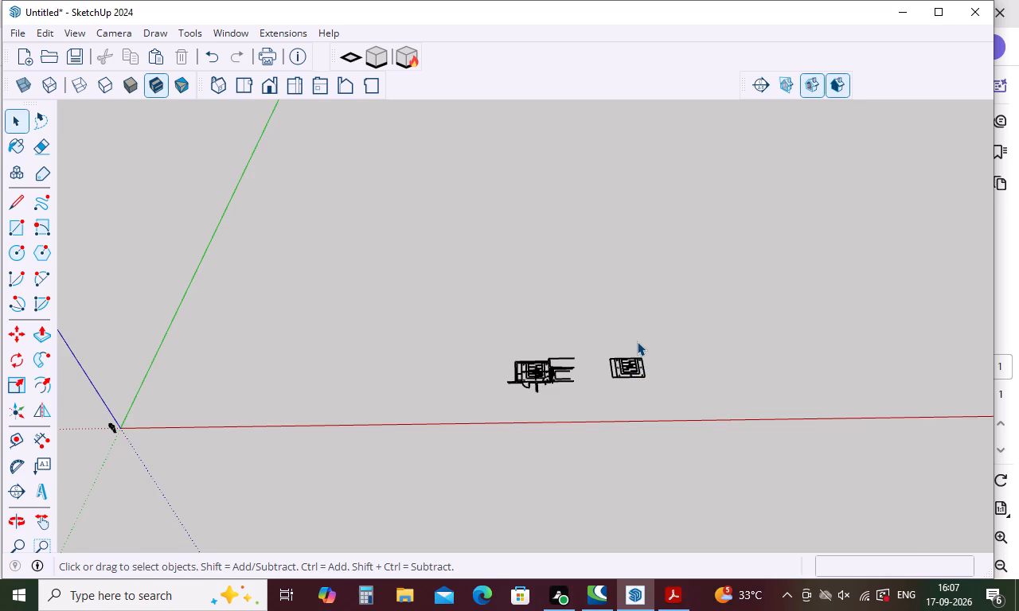
Erase the stray wall lines sticking out below the room plan and past its lower-left corner.
scroll(538, 394, "up", 9)
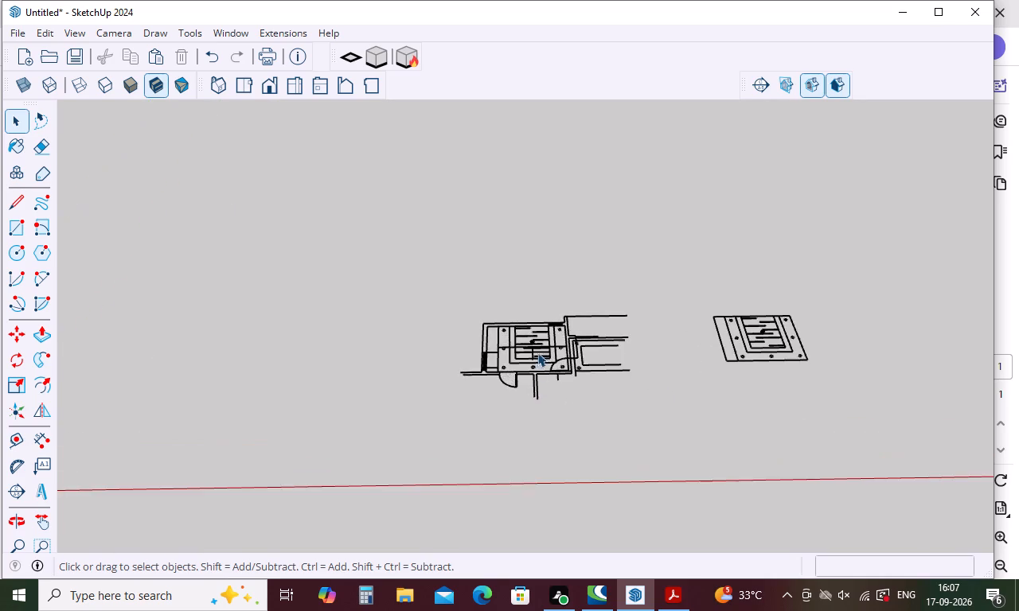
scroll(537, 347, "up", 5)
middle_click_drag(558, 337, 560, 389)
scroll(541, 387, "up", 4)
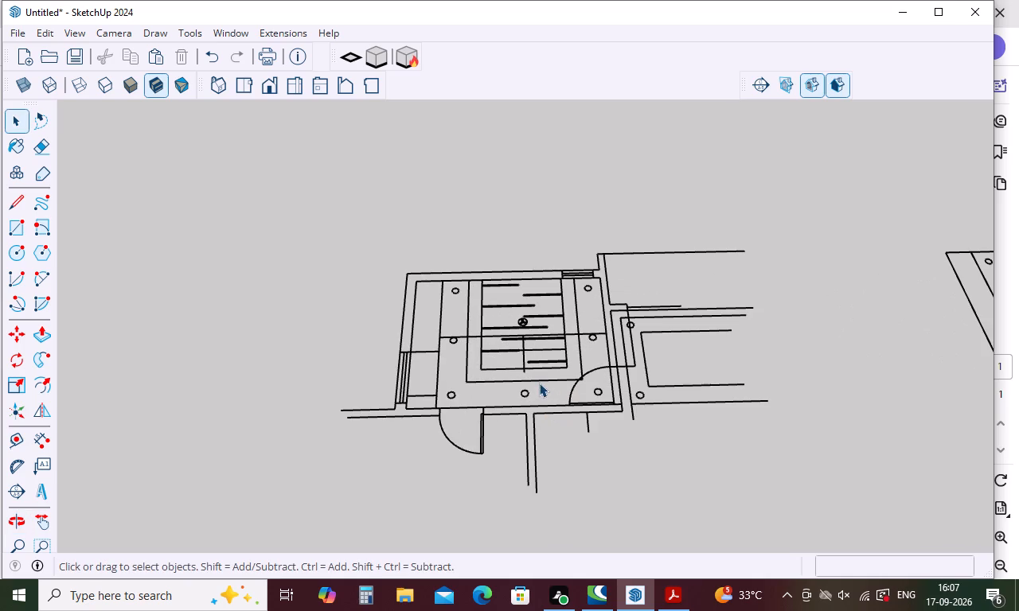
key("Escape")
key("e")
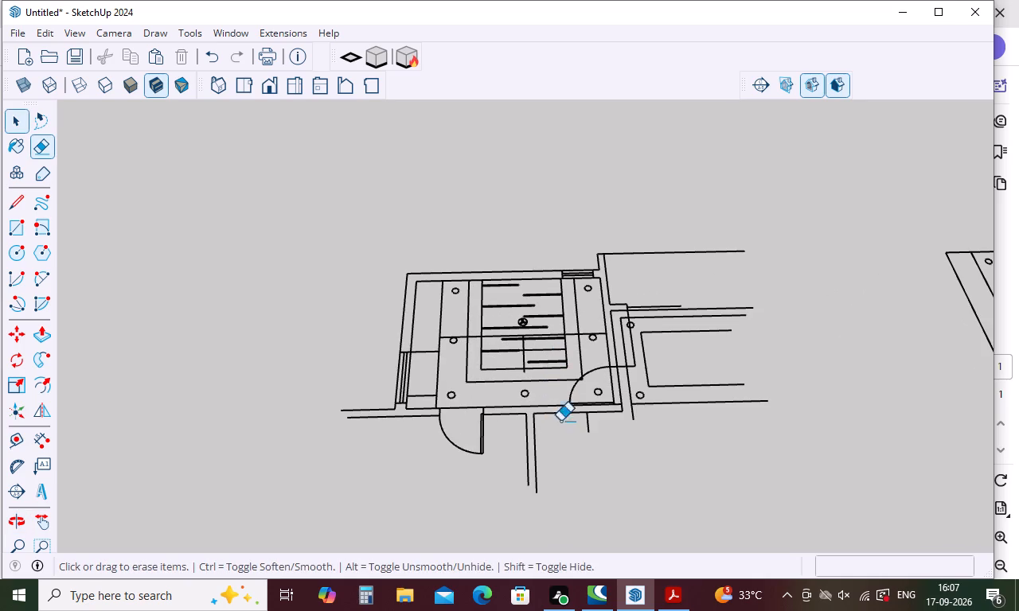
left_click(534, 463)
left_click(529, 463)
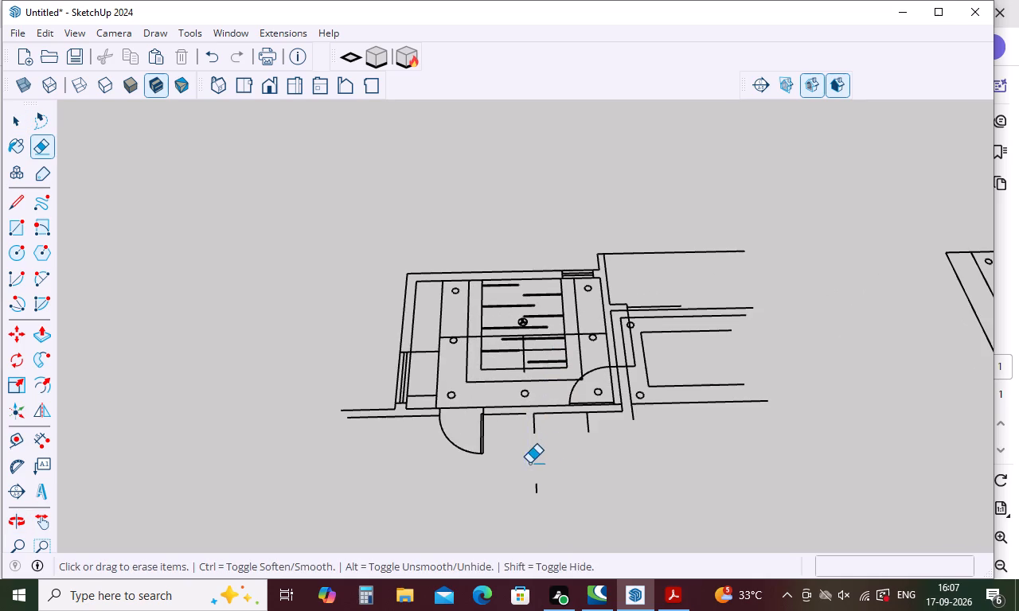
left_click(537, 488)
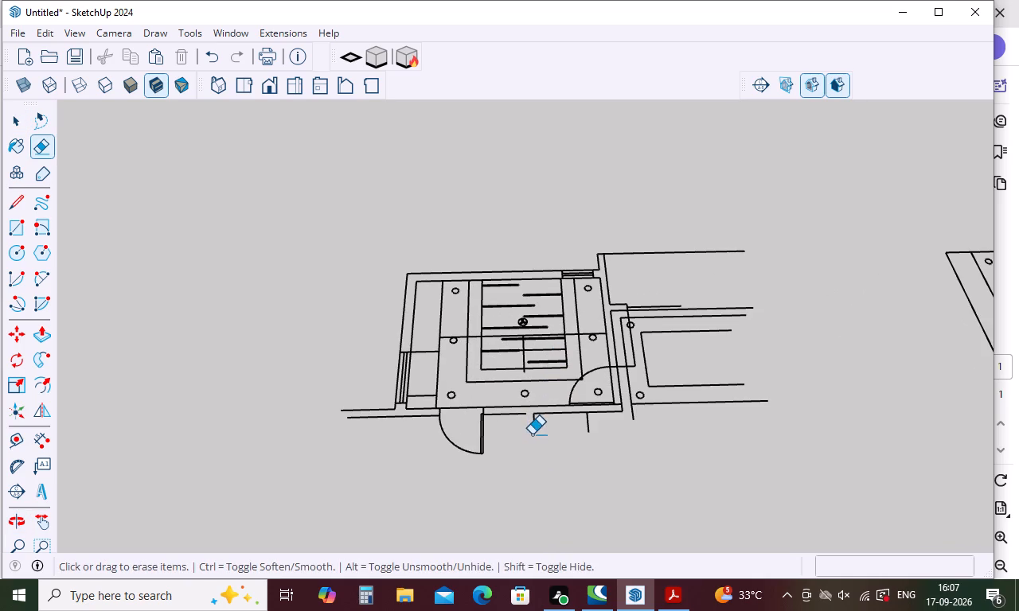
left_click(532, 434)
left_click(532, 428)
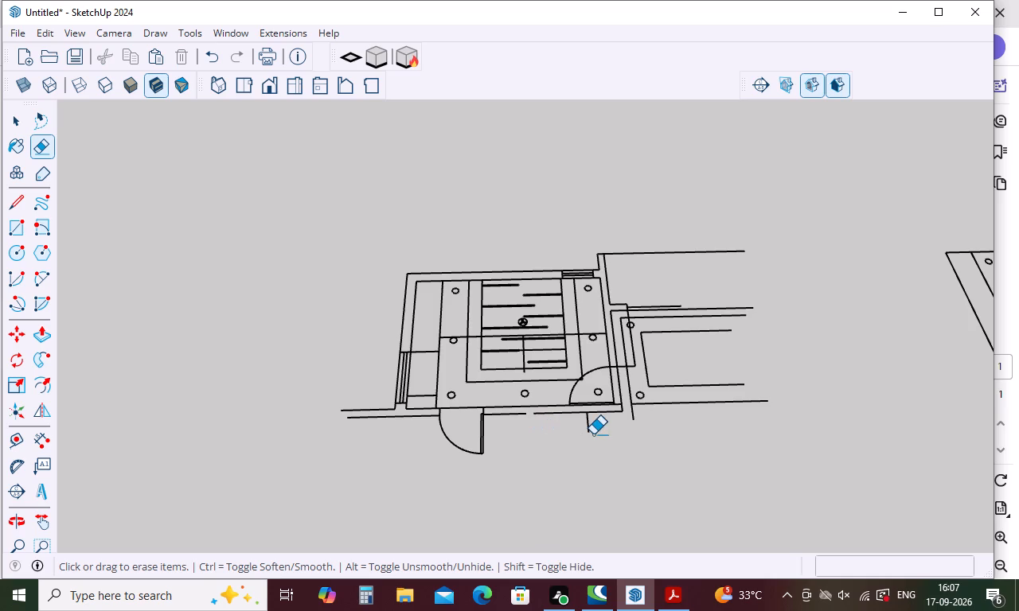
left_click(587, 428)
scroll(643, 414, "up", 4)
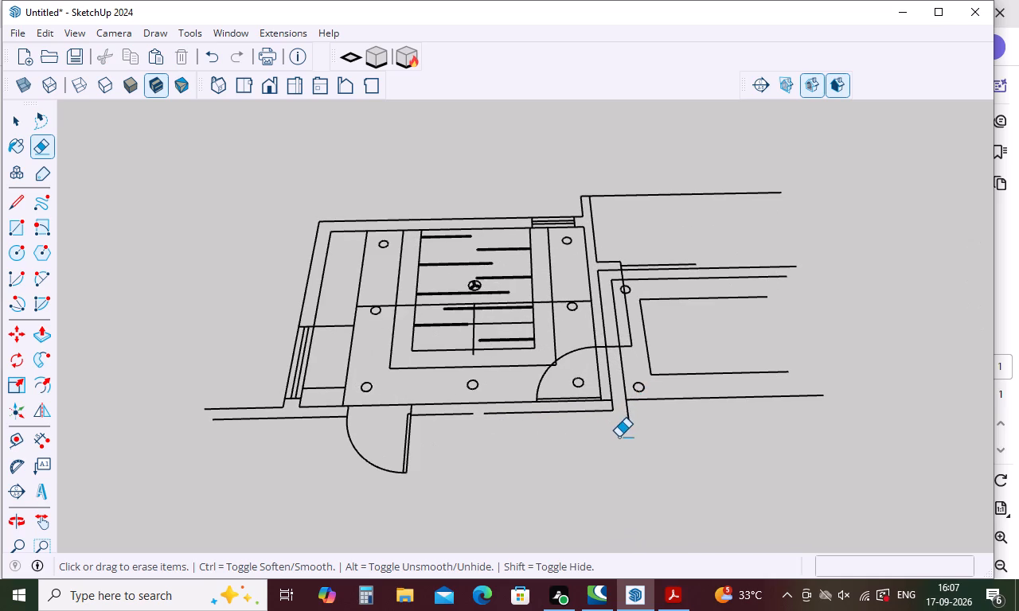
left_click(626, 417)
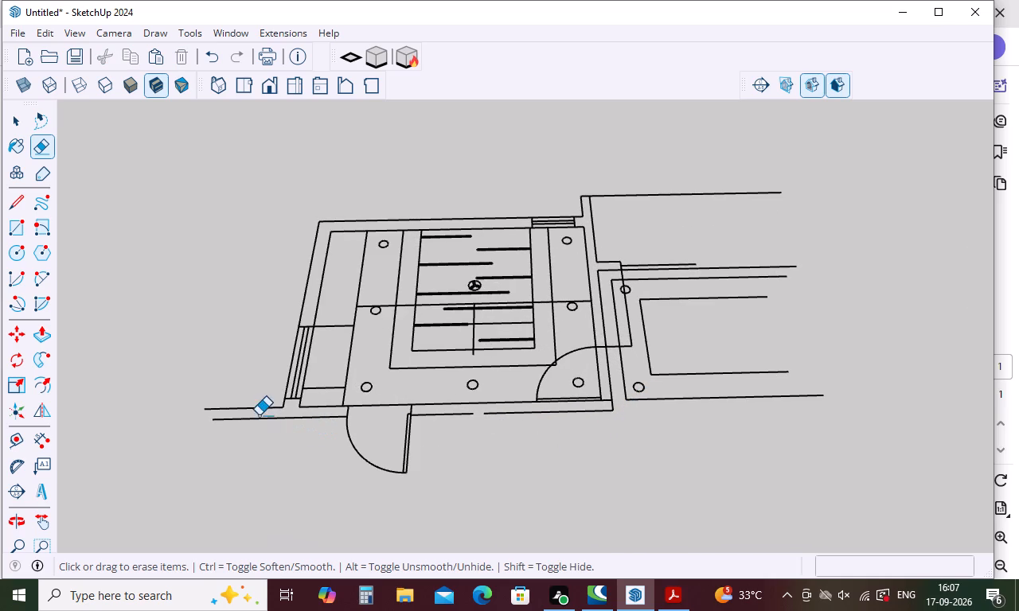
left_click_drag(258, 407, 258, 422)
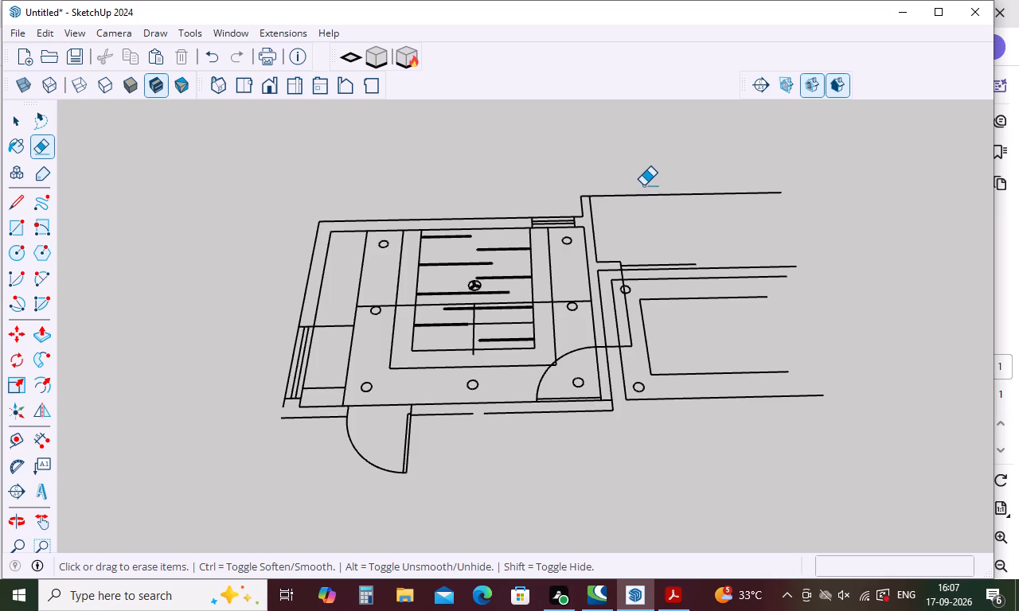
Erase the leftover lines, door line and light circles of the adjoining rooms outside the room's right wall.
left_click_drag(643, 185, 678, 411)
left_click_drag(721, 266, 694, 374)
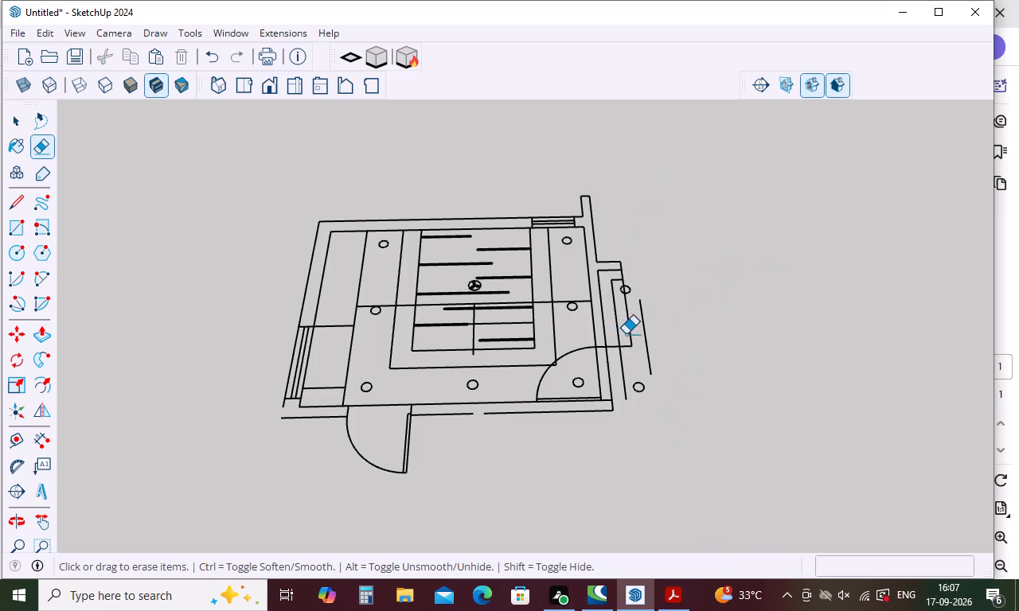
left_click(642, 324)
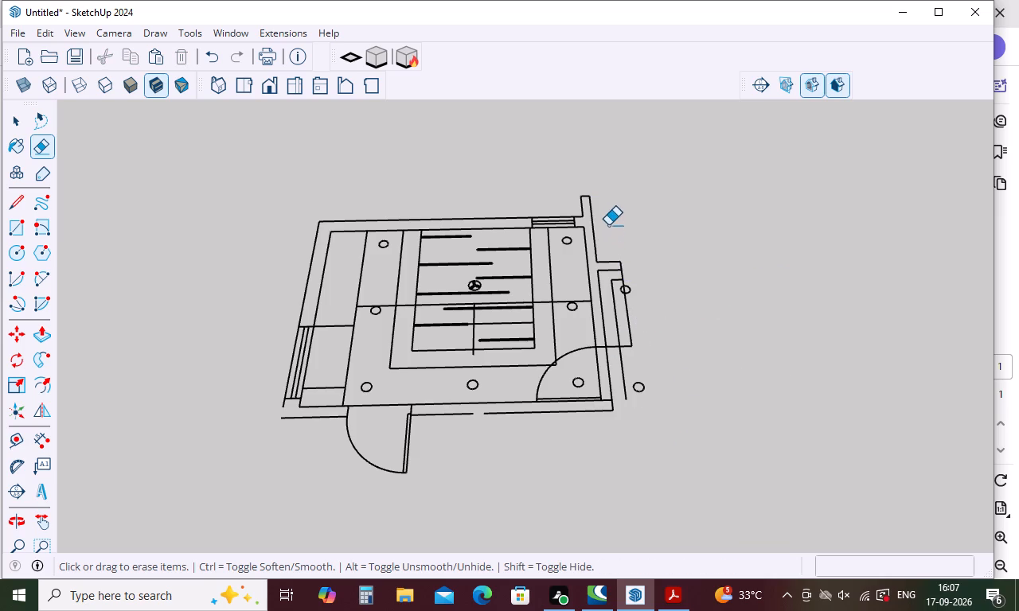
left_click(621, 294)
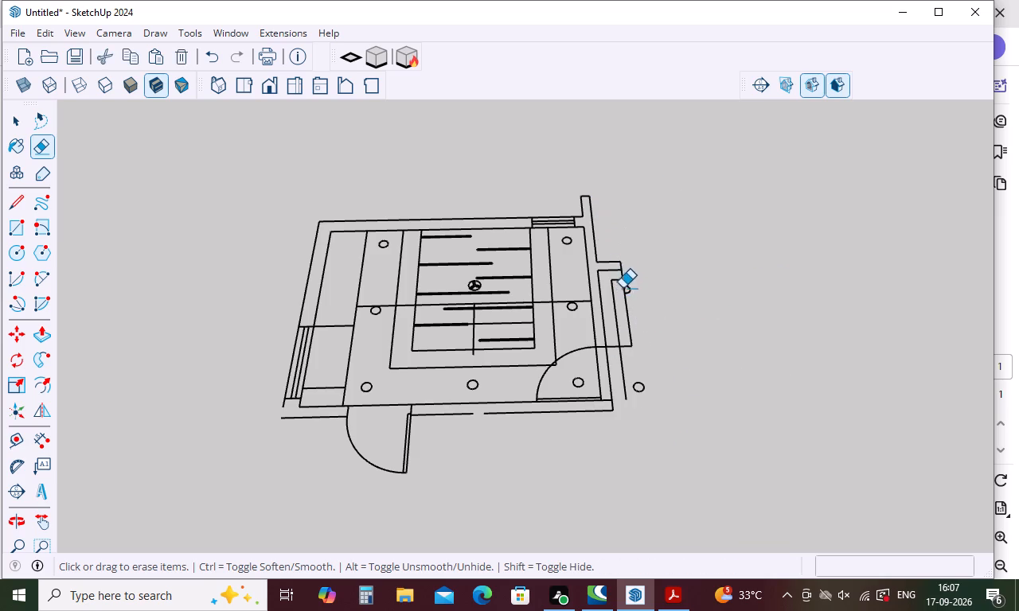
left_click_drag(624, 286, 634, 318)
left_click_drag(633, 379, 638, 397)
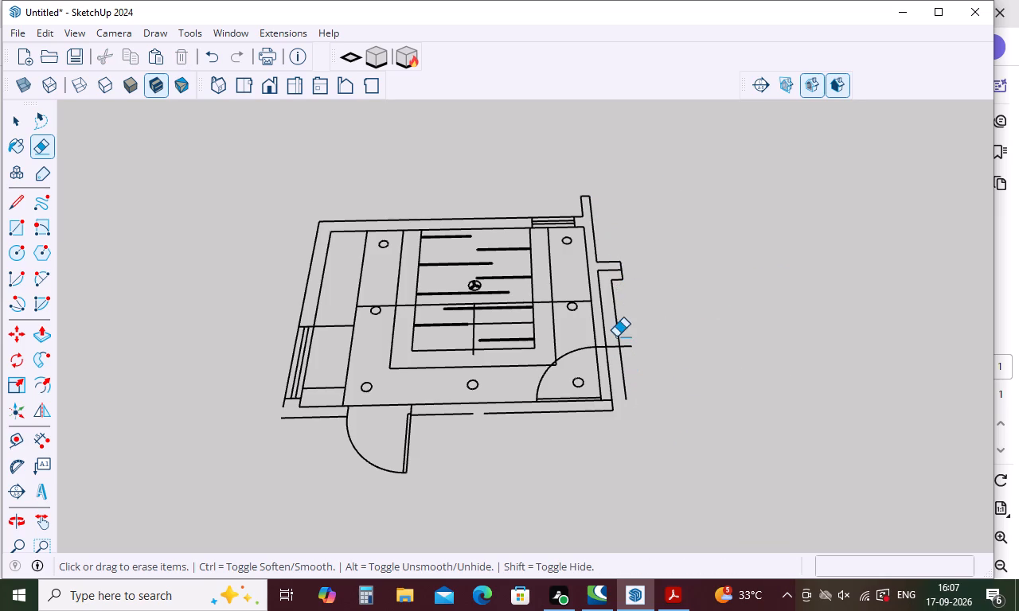
left_click(627, 349)
left_click(616, 345)
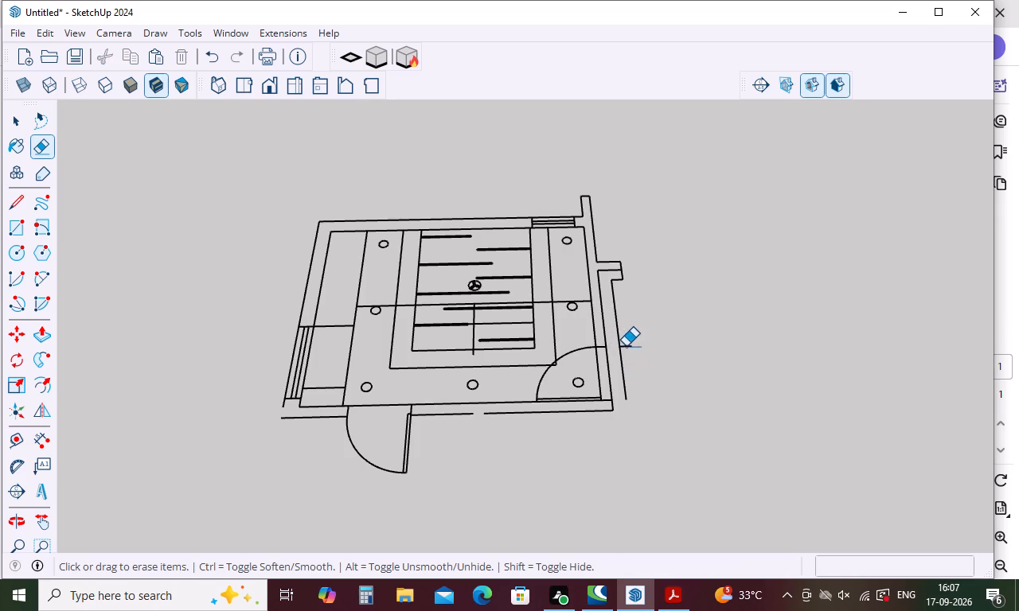
left_click(626, 350)
left_click_drag(623, 340, 631, 376)
left_click_drag(623, 344, 622, 344)
left_click_drag(622, 344, 619, 364)
left_click_drag(613, 258, 617, 290)
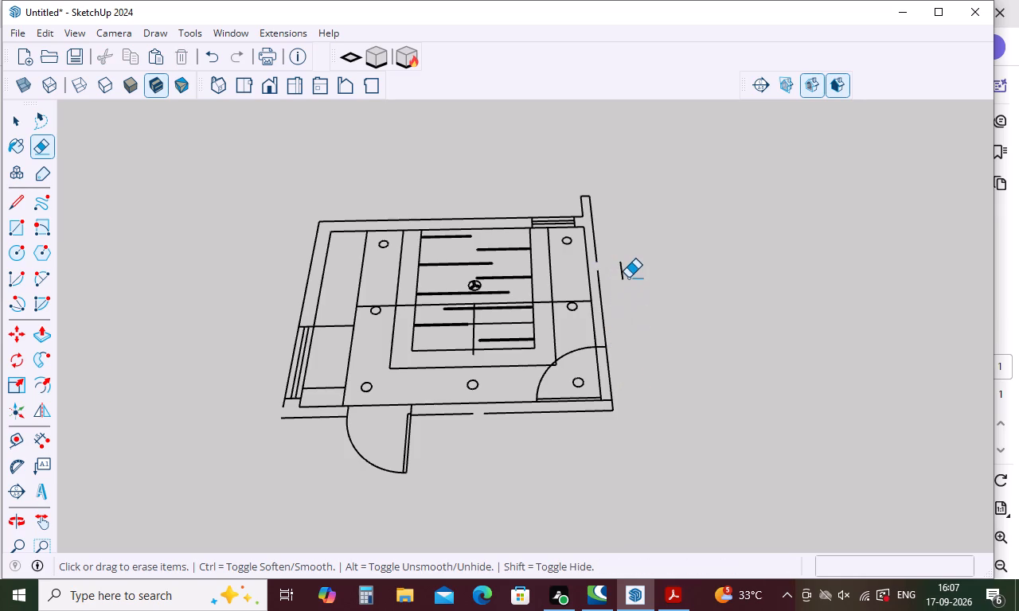
left_click_drag(622, 270, 626, 279)
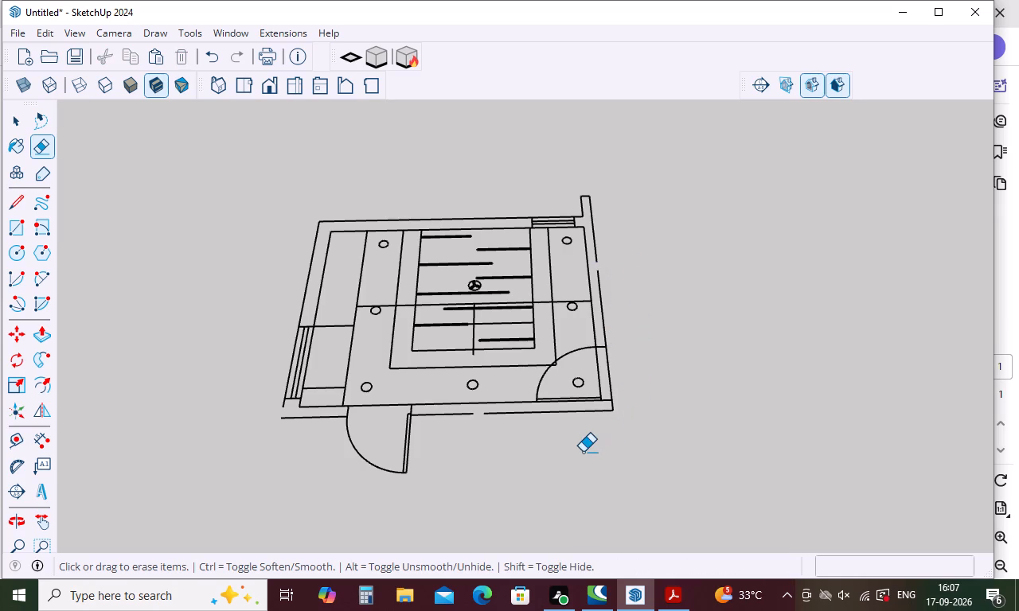
Draw lines closing the gaps in the room's lower wall, about 148 mm, and right wall, about 255 mm.
key("l")
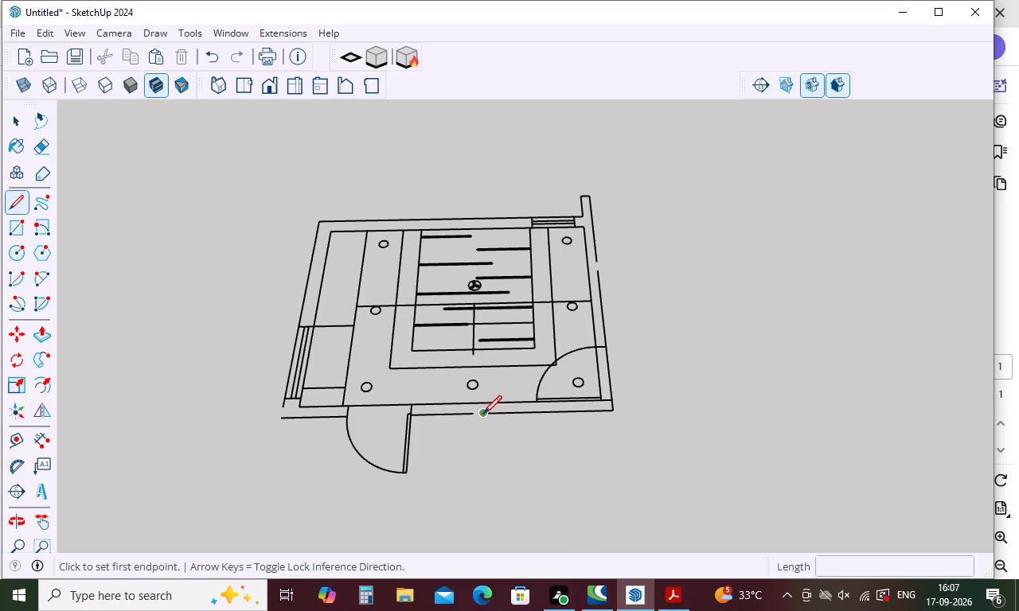
left_click(483, 414)
left_click(474, 414)
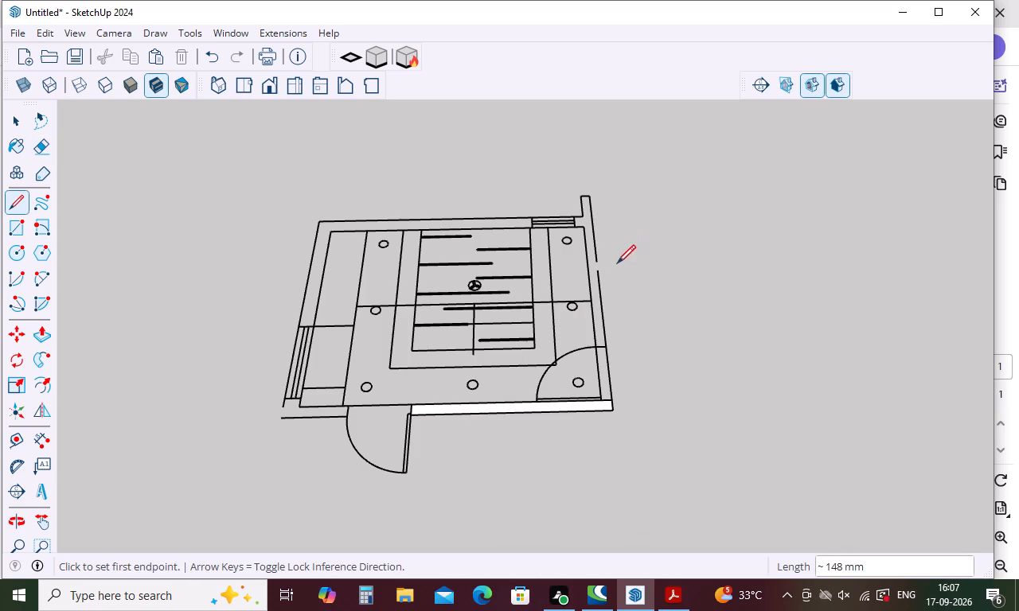
left_click(602, 273)
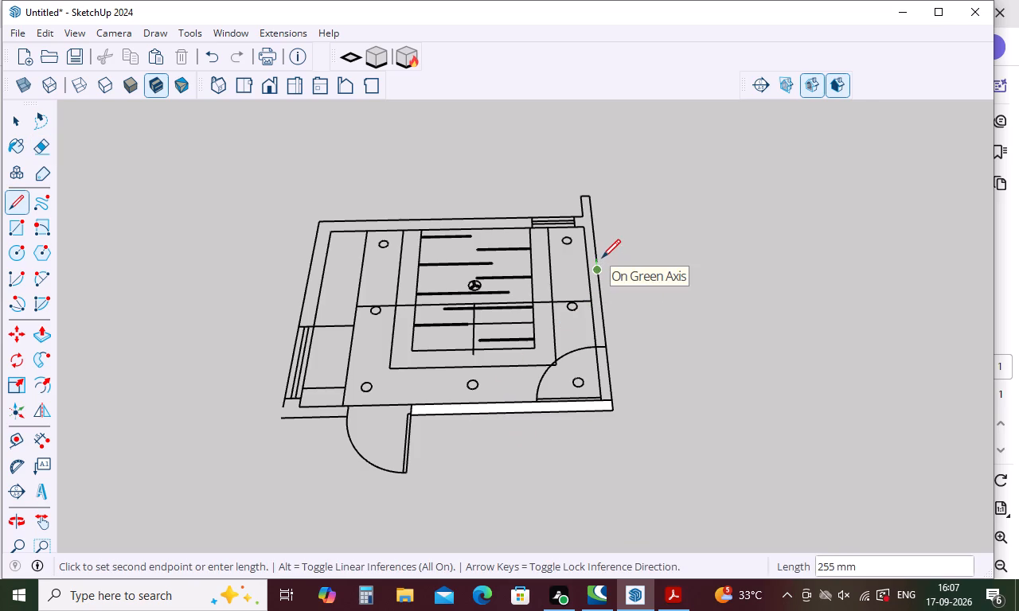
left_click(602, 258)
scroll(785, 391, "down", 2)
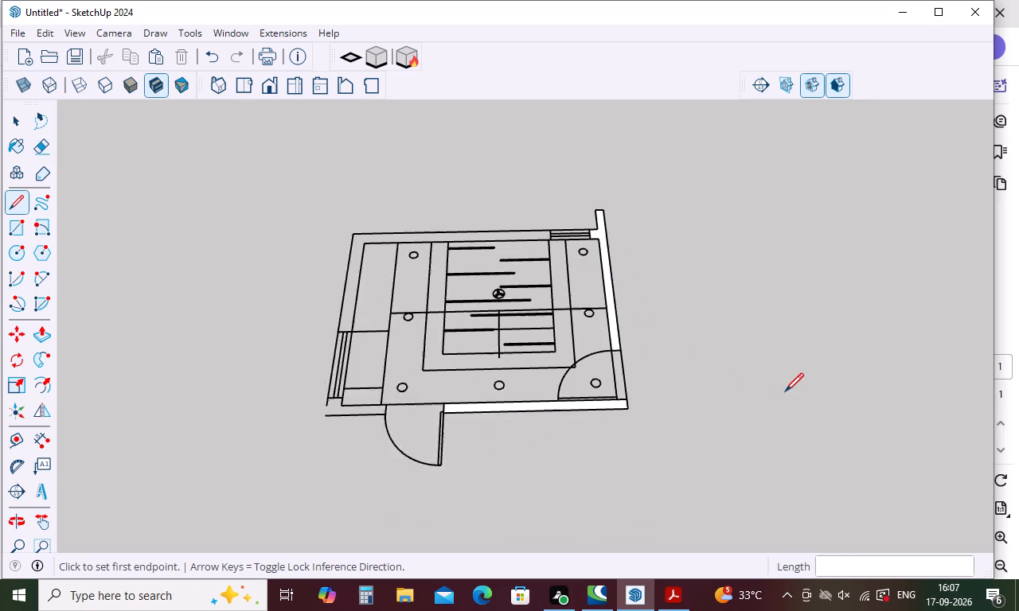
Draw a line about 170 mm long closing the gap at the outer lower-left corner of the room's walls.
scroll(785, 391, "down", 2)
middle_click_drag(760, 410, 835, 395)
scroll(435, 423, "up", 4)
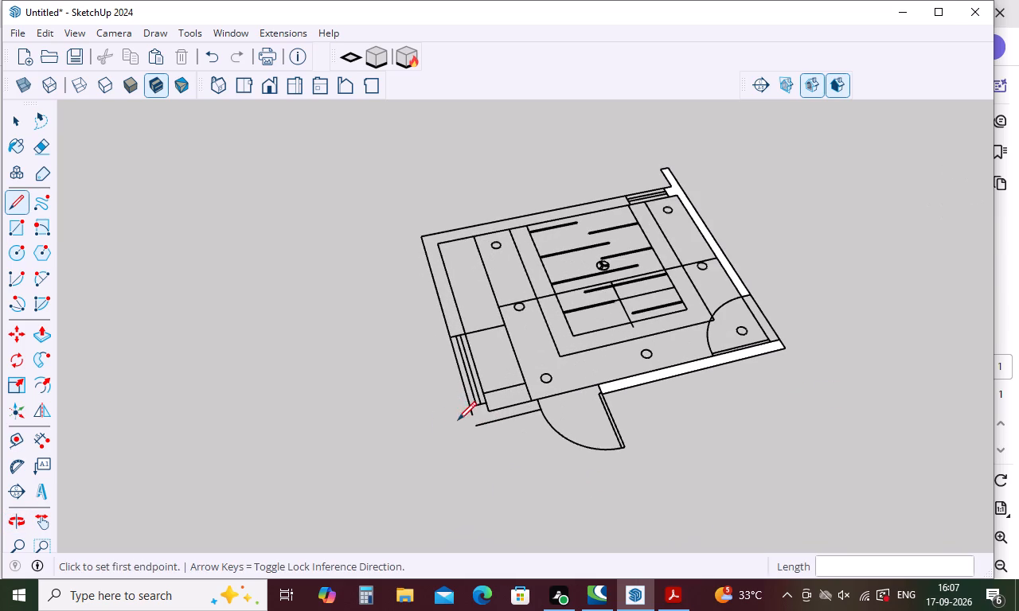
left_click(473, 416)
left_click(475, 426)
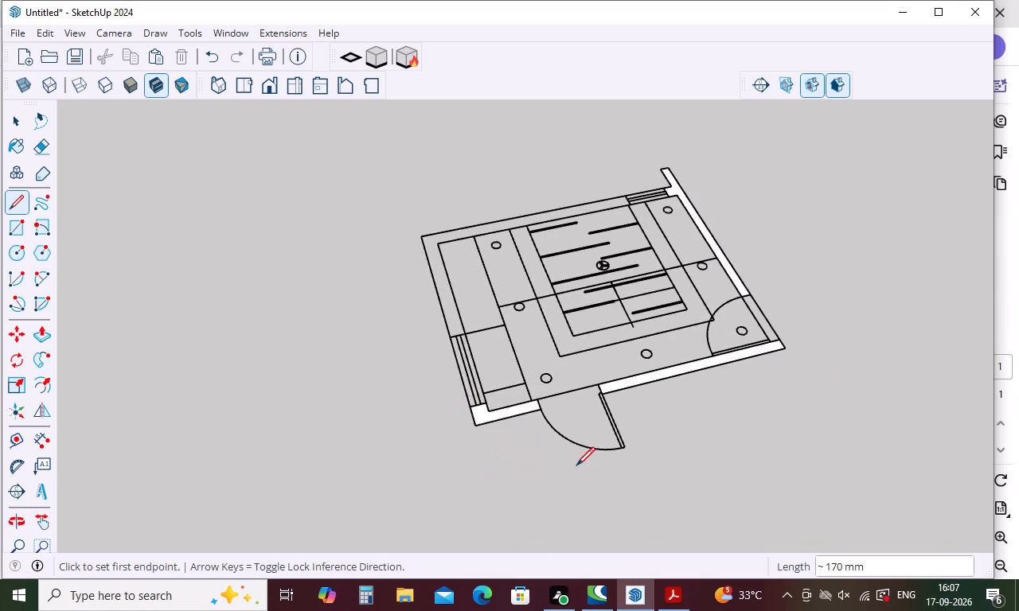
key("space")
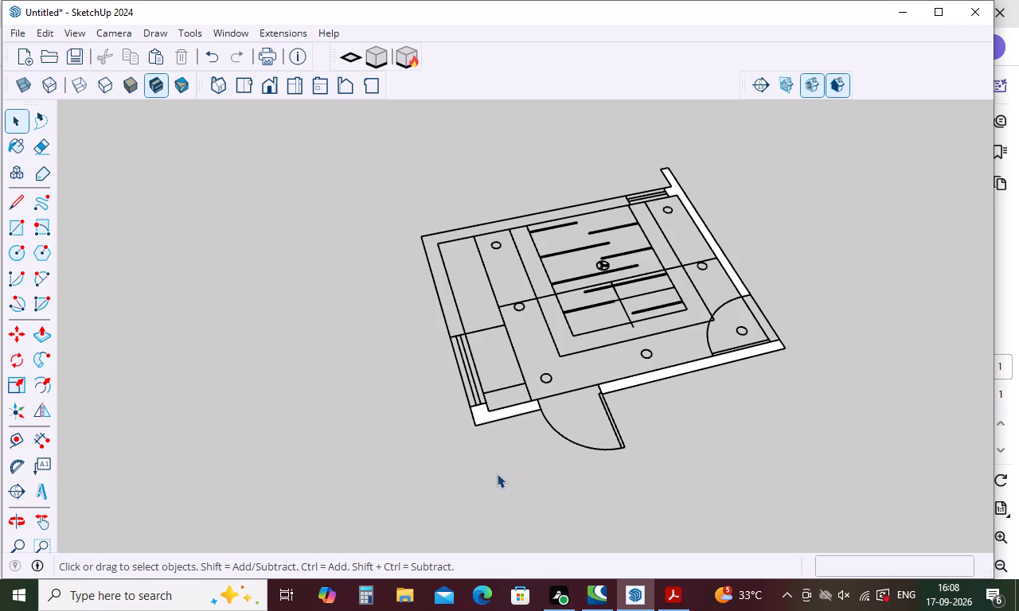
key("space")
Draw a rectangle of about 3779 by 4648 mm along the room's outer wall outline, from the lower-left to the upper-right corner.
key("r")
left_click(477, 424)
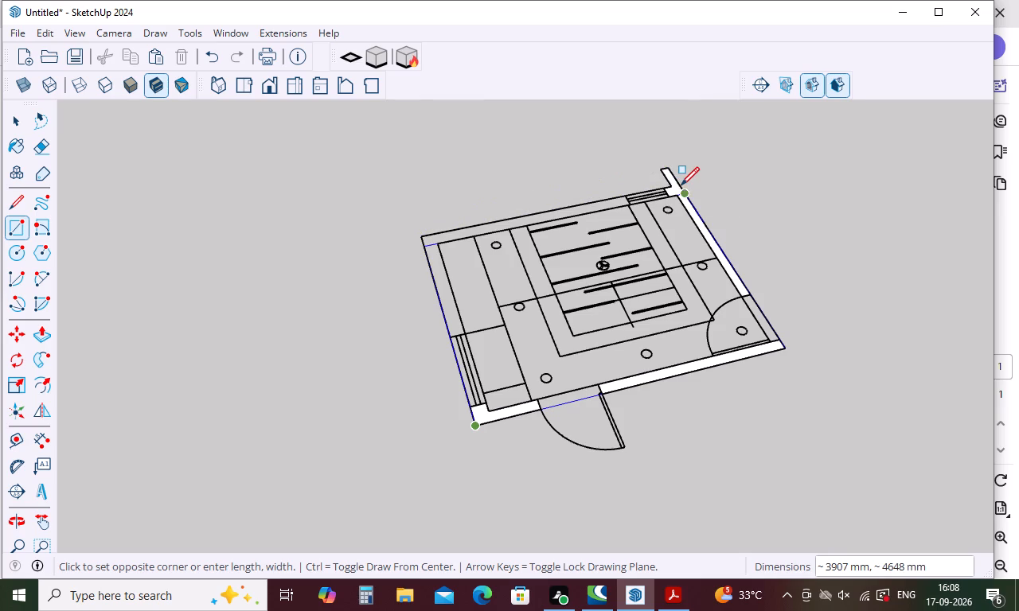
scroll(673, 185, "up", 8)
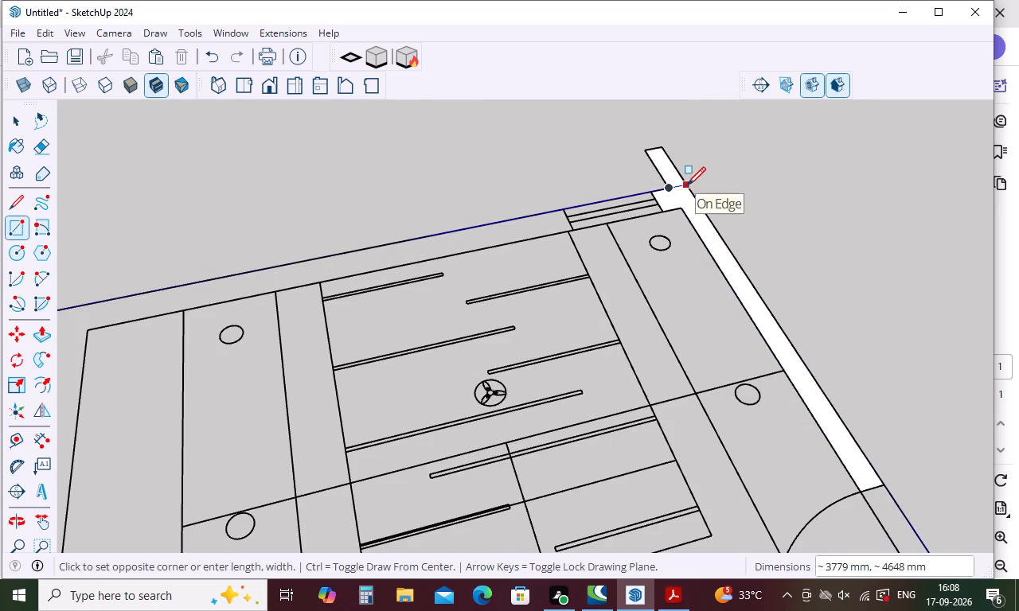
left_click(687, 185)
key("Escape")
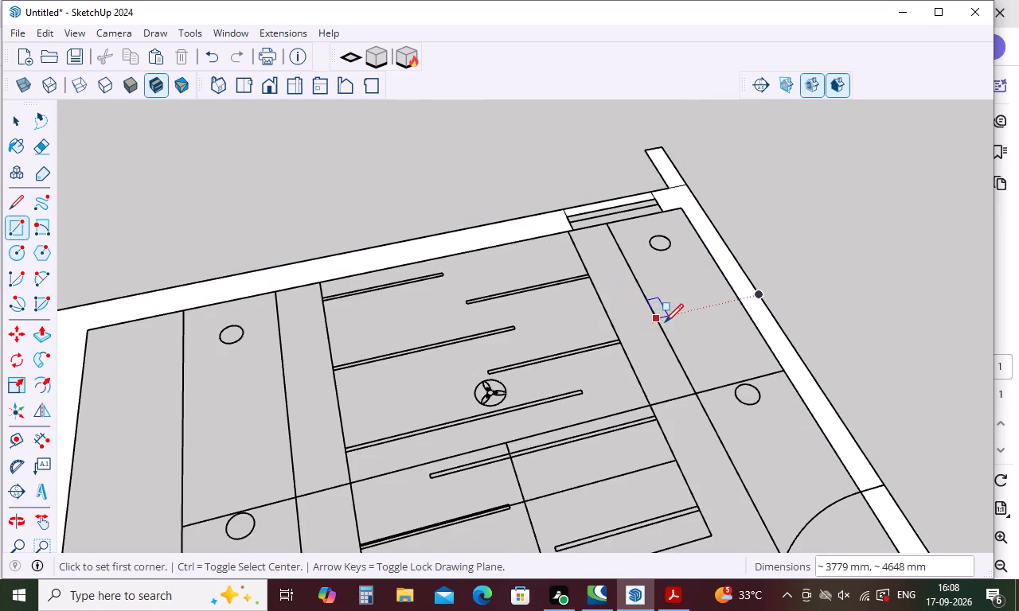
scroll(631, 282, "down", 9)
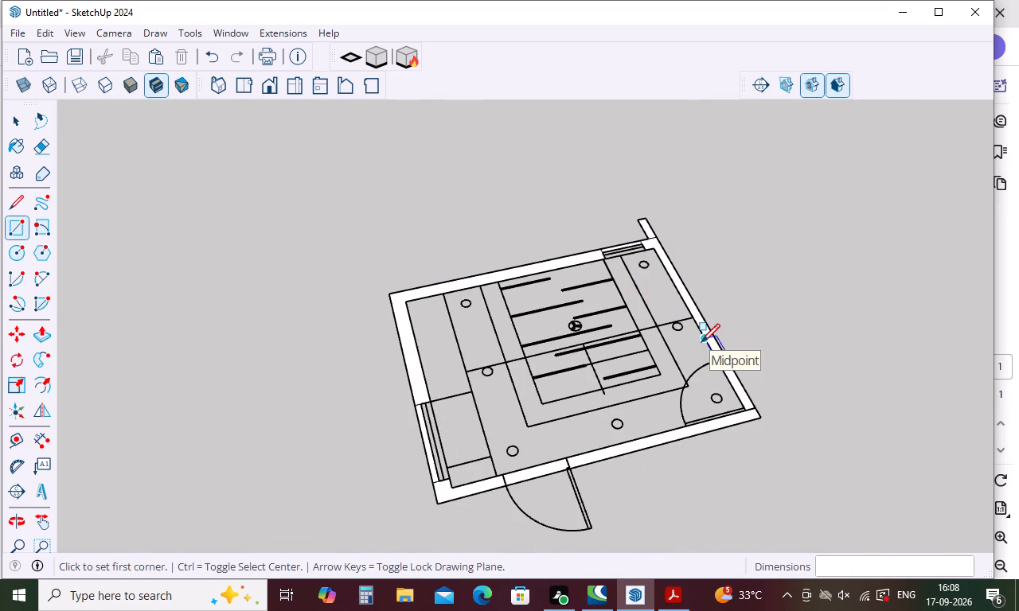
key("space")
Erase the short wall stub projecting beyond the room's upper-right corner.
key("e")
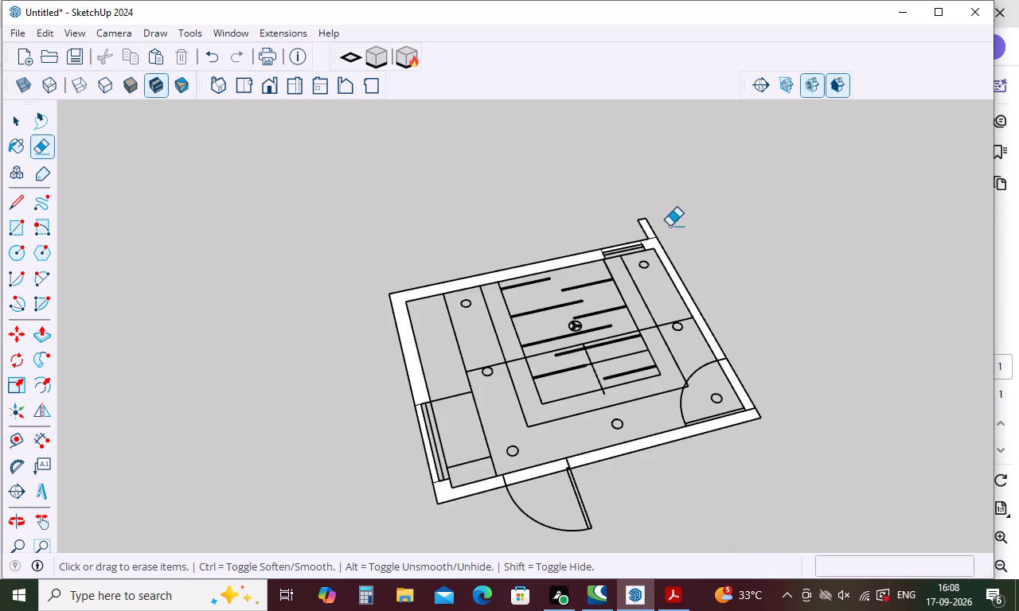
left_click_drag(661, 223, 628, 229)
left_click(637, 220)
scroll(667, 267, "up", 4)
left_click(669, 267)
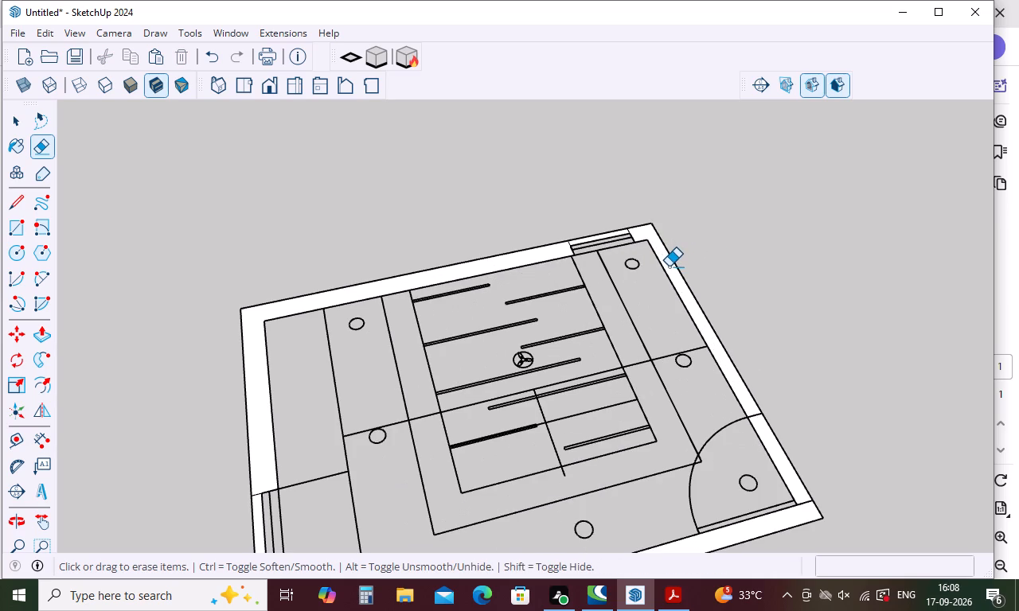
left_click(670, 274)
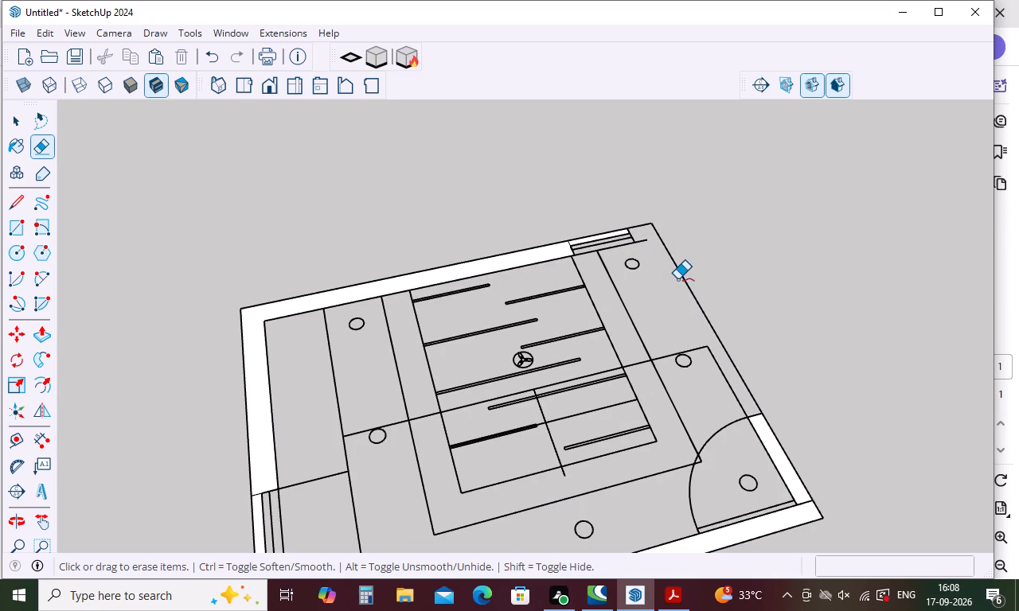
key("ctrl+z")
Delete the faces filling the right wall's upper stretch, the upper and left walls, and the outer strip of the upper window.
key("space")
left_click(682, 287)
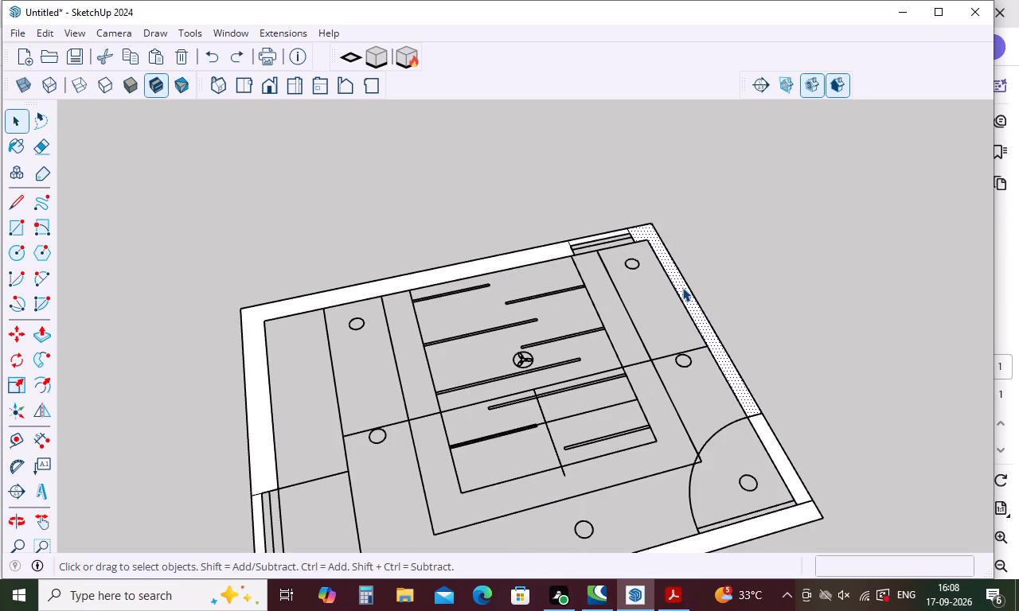
key("Delete")
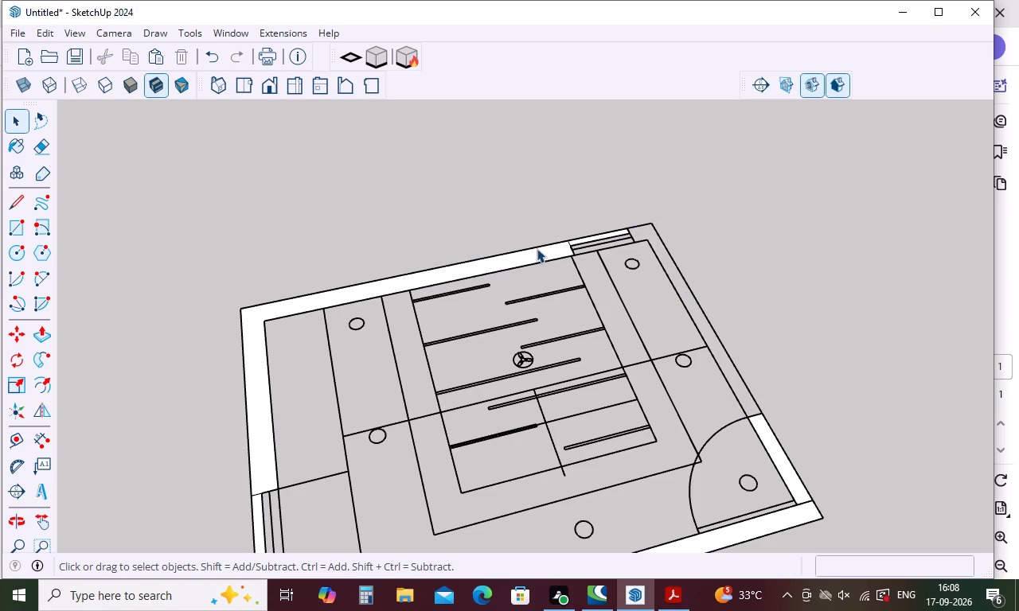
left_click(537, 248)
left_click(732, 232)
left_click(551, 250)
key("Delete")
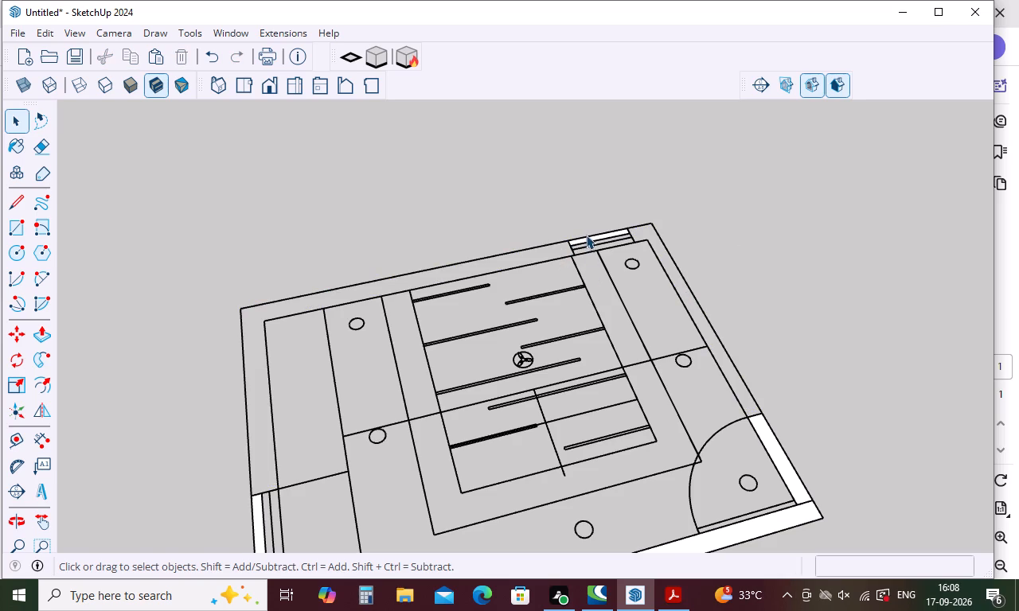
left_click(588, 238)
left_click(779, 244)
middle_click_drag(603, 232, 615, 305)
scroll(611, 200, "up", 3)
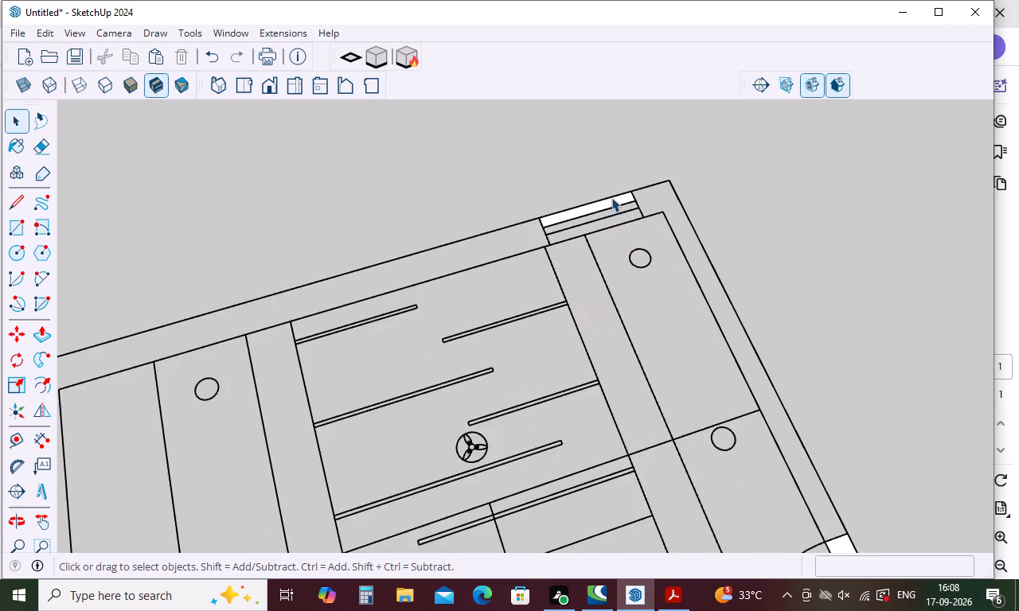
scroll(611, 197, "up", 6)
left_click(605, 210)
key("Delete")
scroll(606, 211, "down", 8)
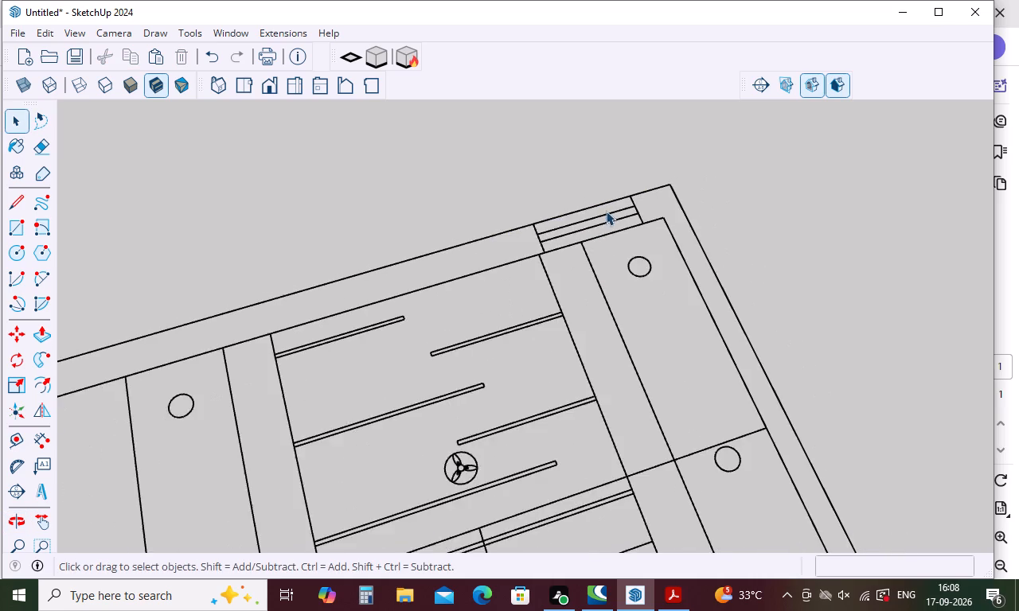
Delete the faces filling the outer strip of the left window and the lower-left wall corner.
scroll(606, 211, "down", 9)
scroll(453, 407, "up", 7)
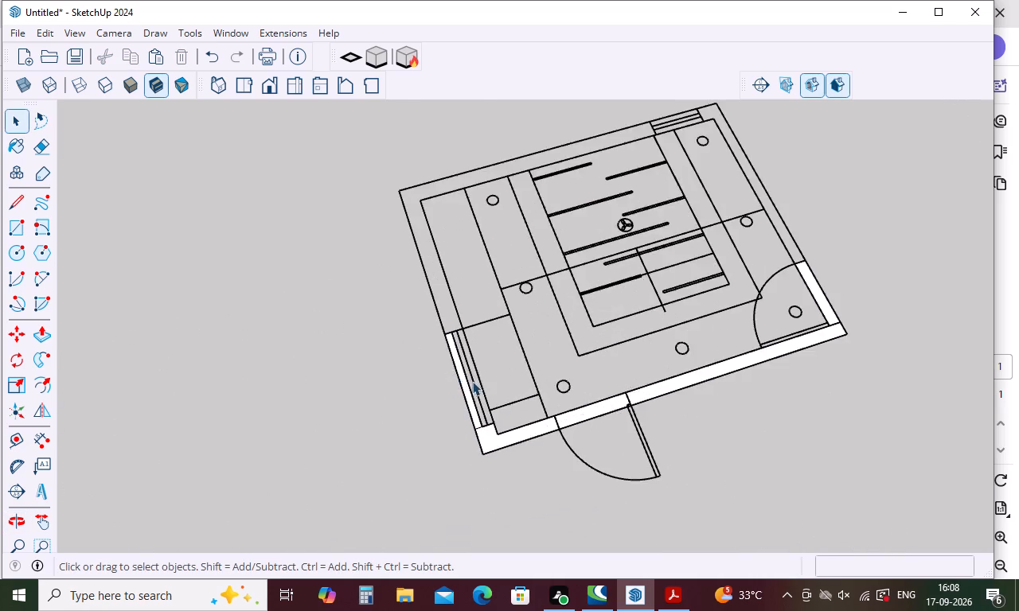
scroll(472, 381, "up", 3)
left_click(470, 418)
key("Delete")
left_click(495, 479)
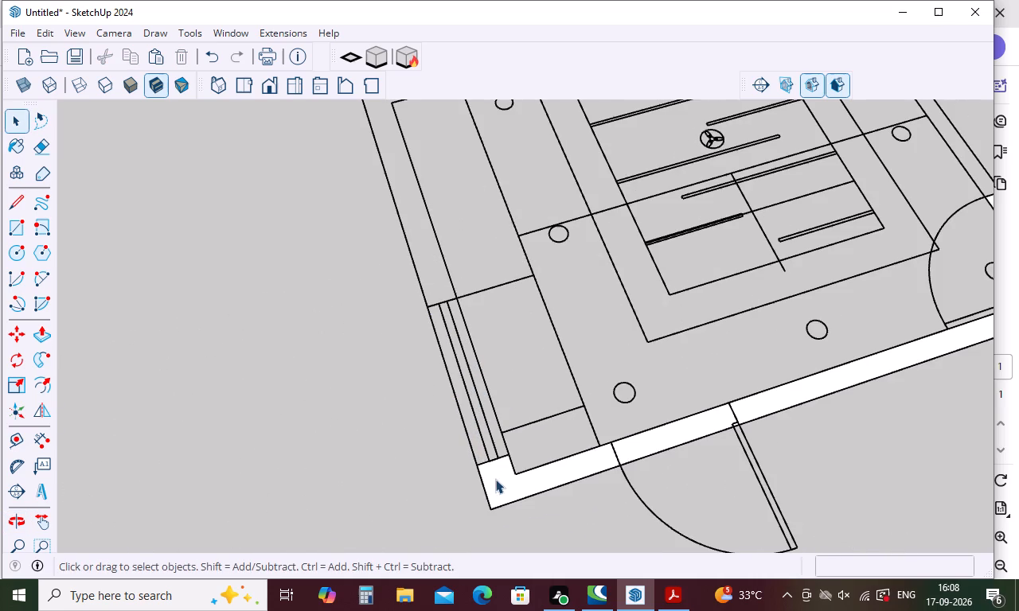
key("Delete")
Delete the faces filling the lower door opening, the rest of the lower wall, and the right wall's door opening.
left_click(661, 442)
key("Delete")
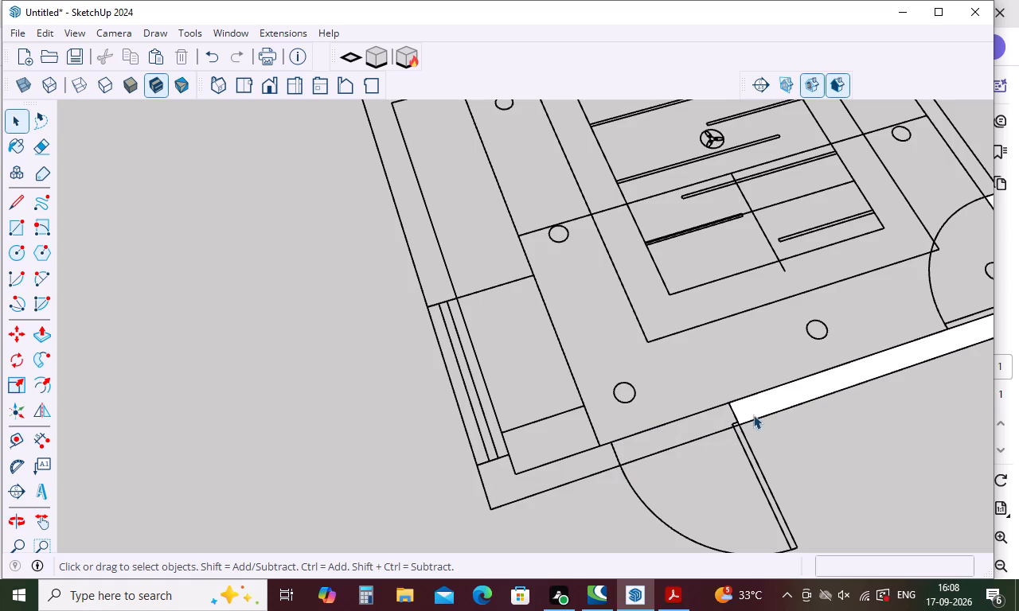
left_click(757, 411)
key("Delete")
scroll(610, 453, "down", 9)
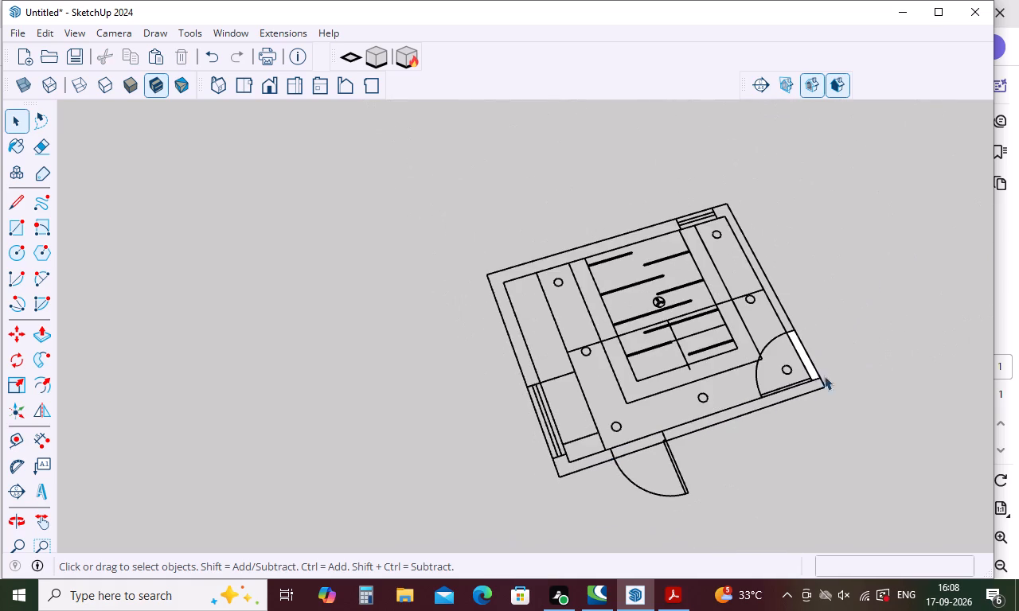
scroll(837, 359, "up", 5)
left_click(783, 360)
key("Delete")
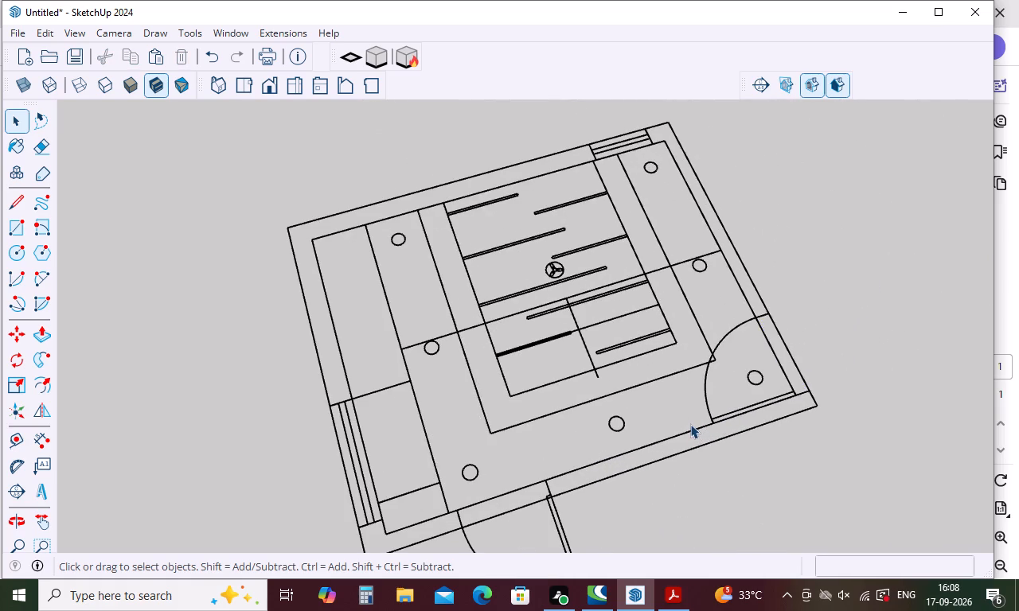
Erase the ceiling fan symbol, blades and circle, from the separate ceiling detail copy beside the room plan.
scroll(690, 424, "down", 5)
middle_click_drag(689, 423, 644, 380)
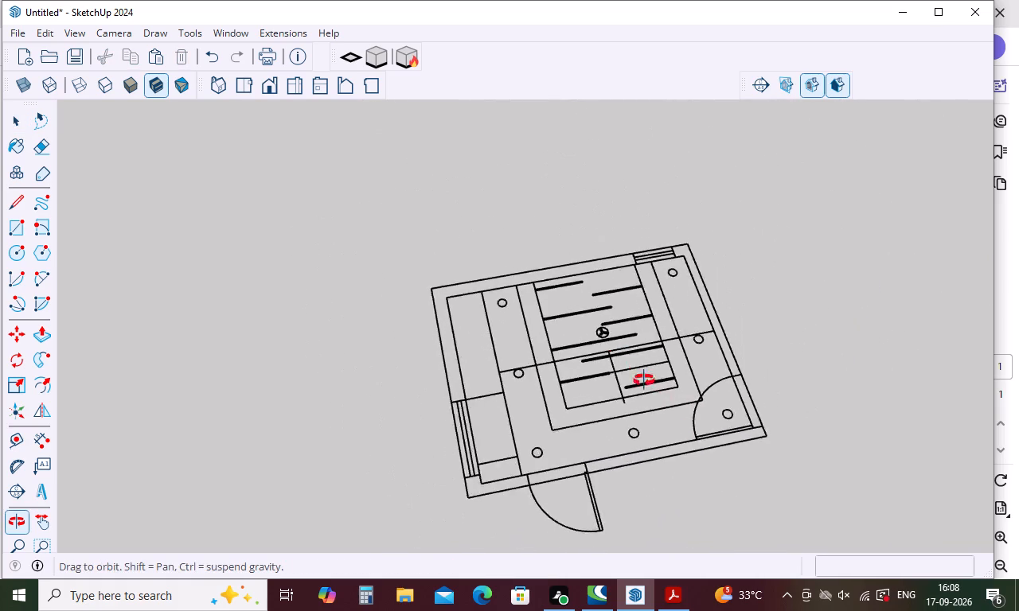
middle_click_drag(644, 380, 600, 252)
scroll(642, 376, "up", 5)
scroll(642, 356, "down", 5)
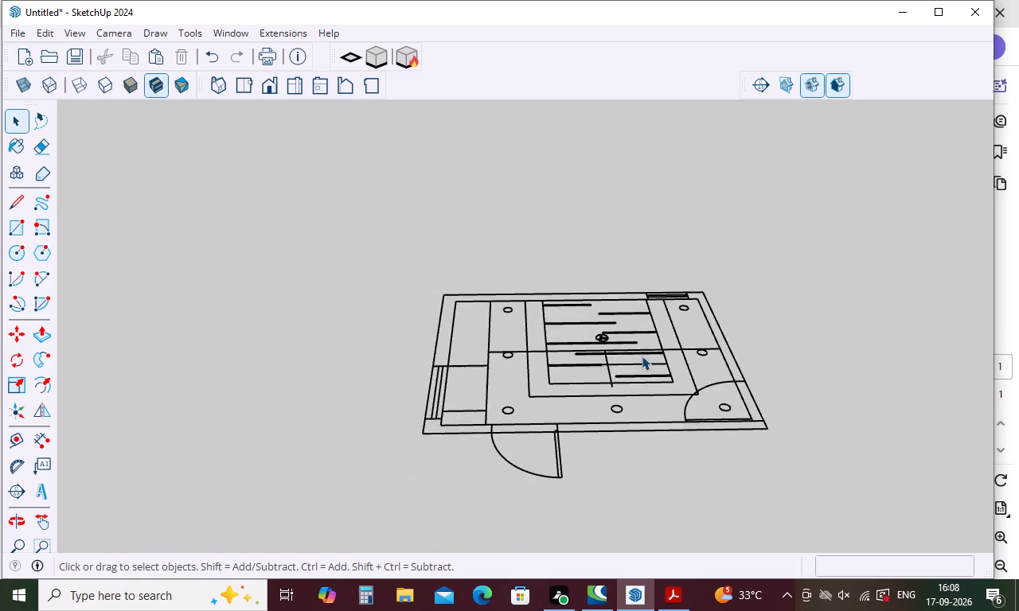
scroll(642, 356, "down", 4)
middle_click_drag(710, 394, 517, 404)
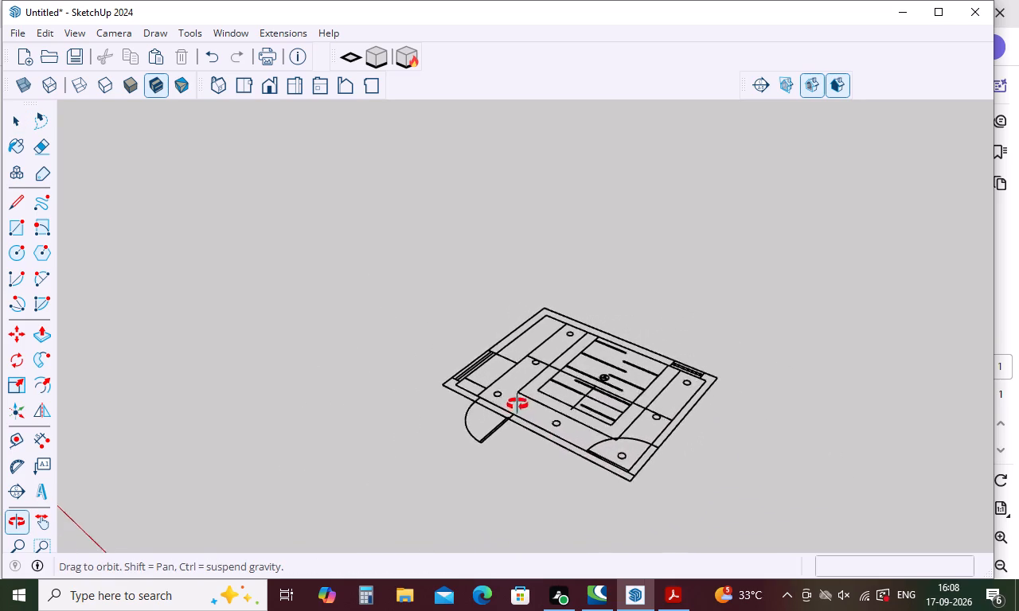
middle_click_drag(517, 404, 814, 427)
scroll(645, 366, "down", 8)
middle_click_drag(900, 284, 880, 355)
scroll(900, 303, "up", 9)
middle_click_drag(899, 307, 770, 387)
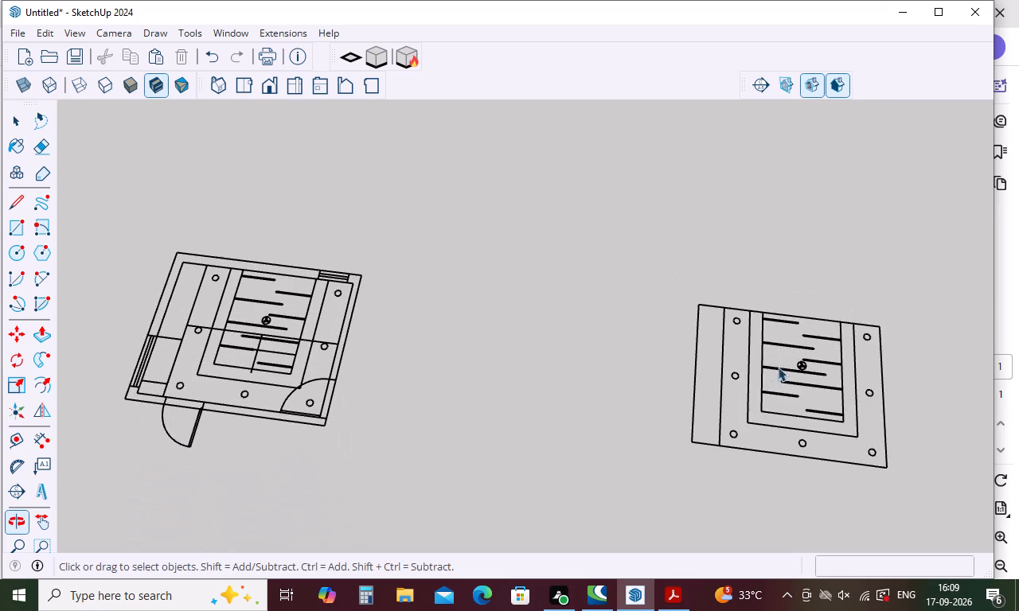
scroll(875, 404, "up", 4)
scroll(776, 345, "up", 12)
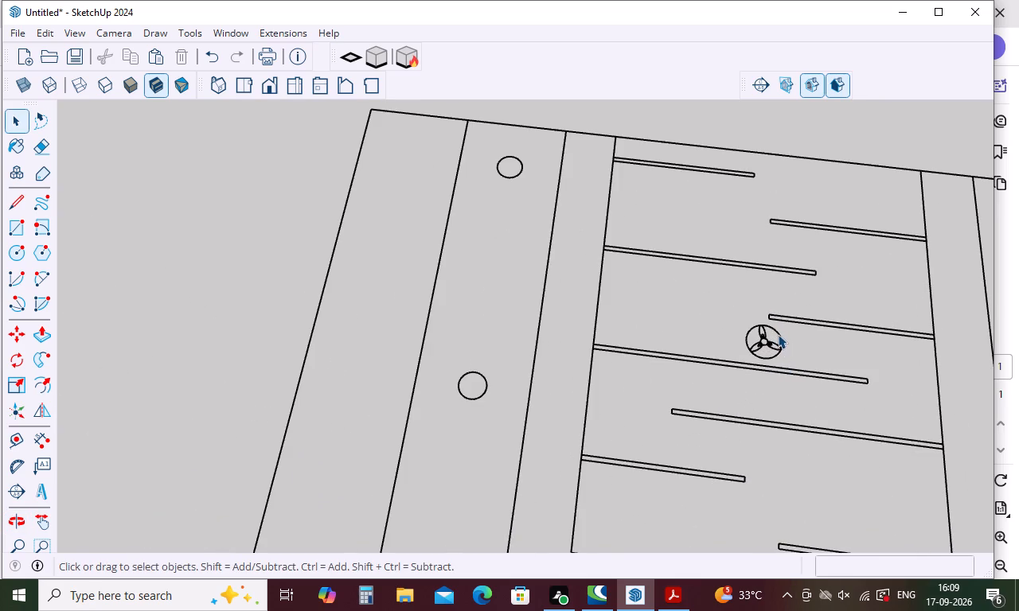
key("e")
left_click(766, 346)
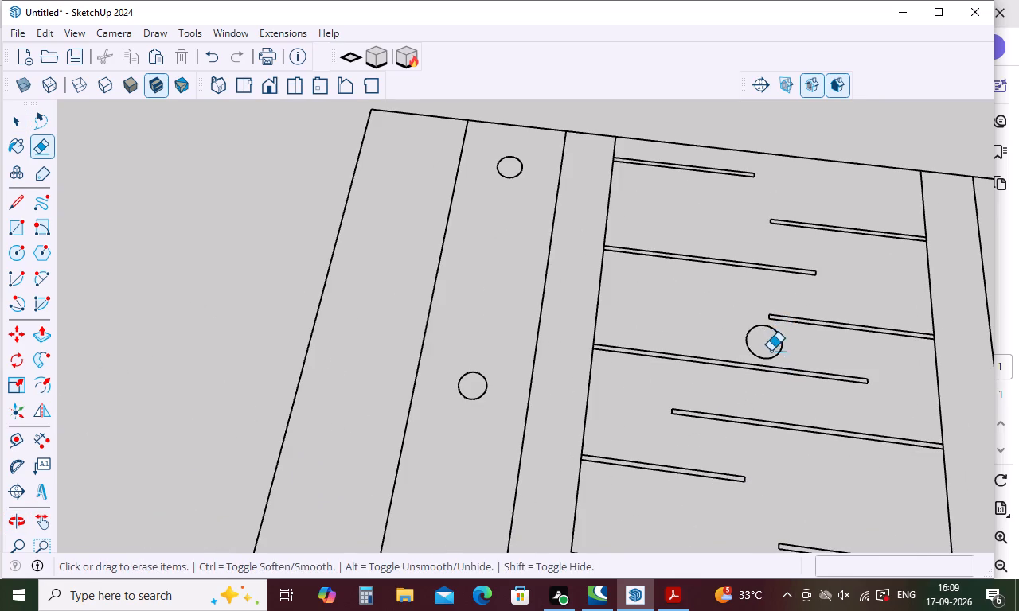
left_click(782, 348)
Examine the separate ceiling detail and the room plan from several angles and distances.
scroll(620, 371, "down", 4)
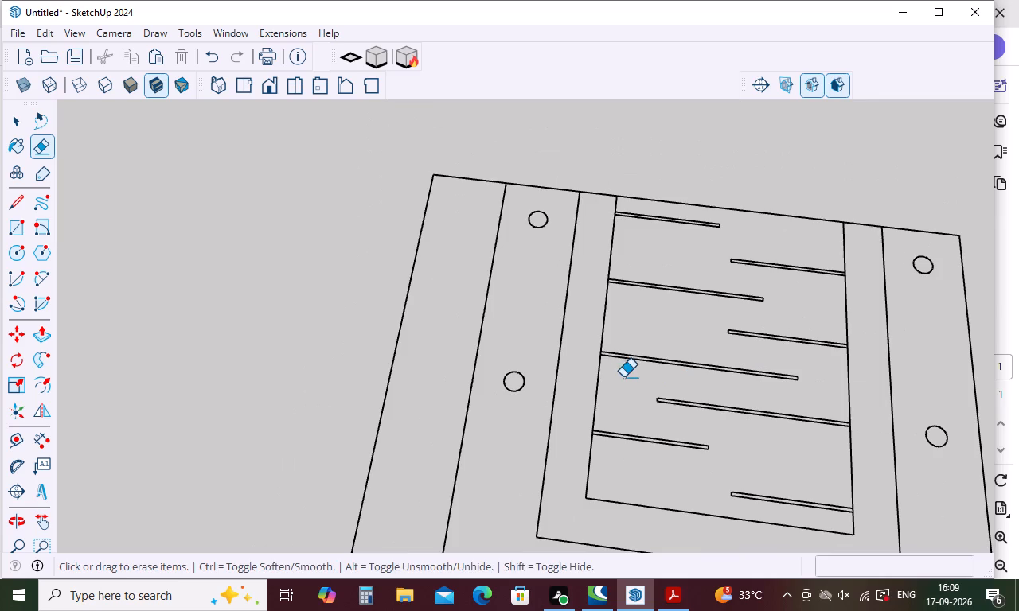
middle_click_drag(623, 377, 754, 282)
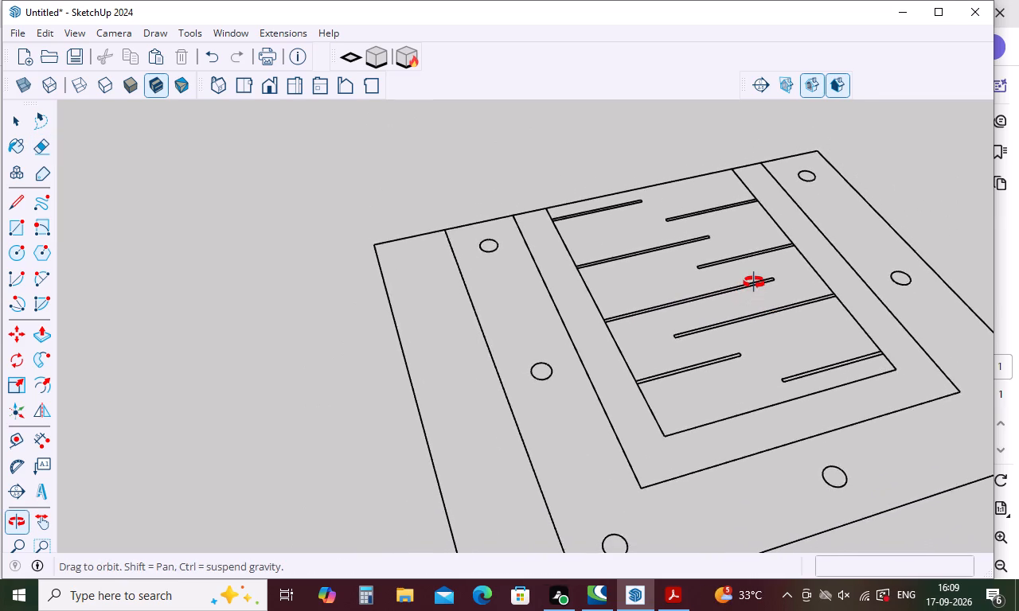
middle_click_drag(754, 282, 696, 221)
scroll(696, 221, "down", 18)
middle_click_drag(673, 312, 628, 461)
scroll(347, 412, "down", 4)
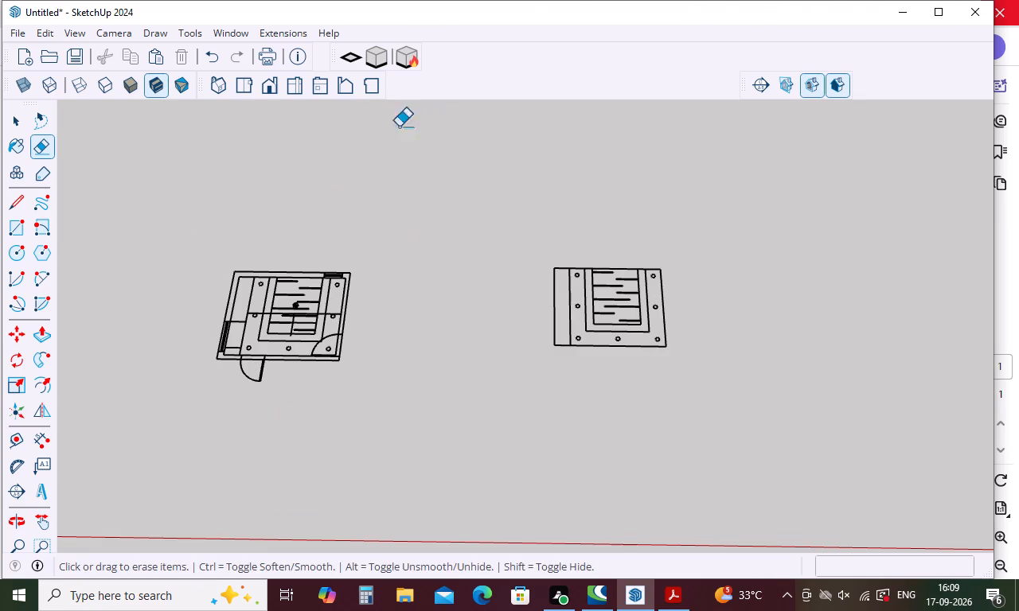
scroll(115, 329, "up", 9)
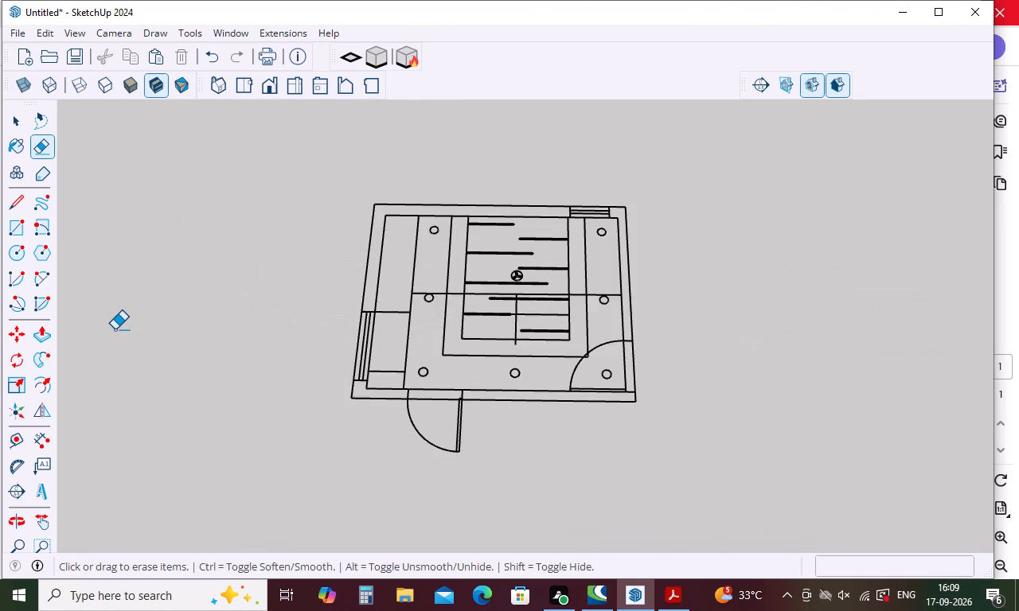
scroll(115, 329, "up", 3)
scroll(115, 329, "down", 4)
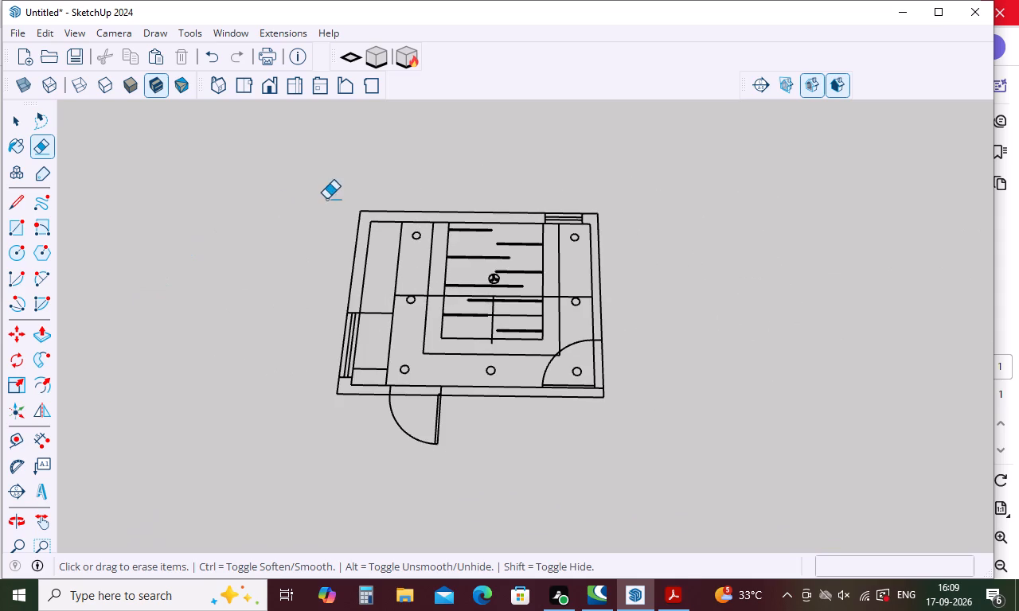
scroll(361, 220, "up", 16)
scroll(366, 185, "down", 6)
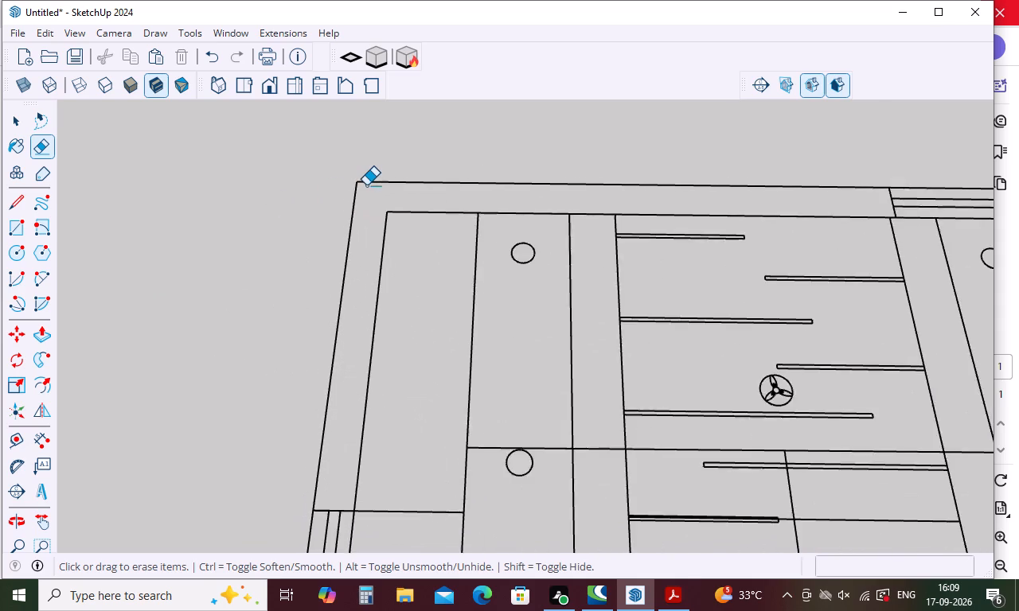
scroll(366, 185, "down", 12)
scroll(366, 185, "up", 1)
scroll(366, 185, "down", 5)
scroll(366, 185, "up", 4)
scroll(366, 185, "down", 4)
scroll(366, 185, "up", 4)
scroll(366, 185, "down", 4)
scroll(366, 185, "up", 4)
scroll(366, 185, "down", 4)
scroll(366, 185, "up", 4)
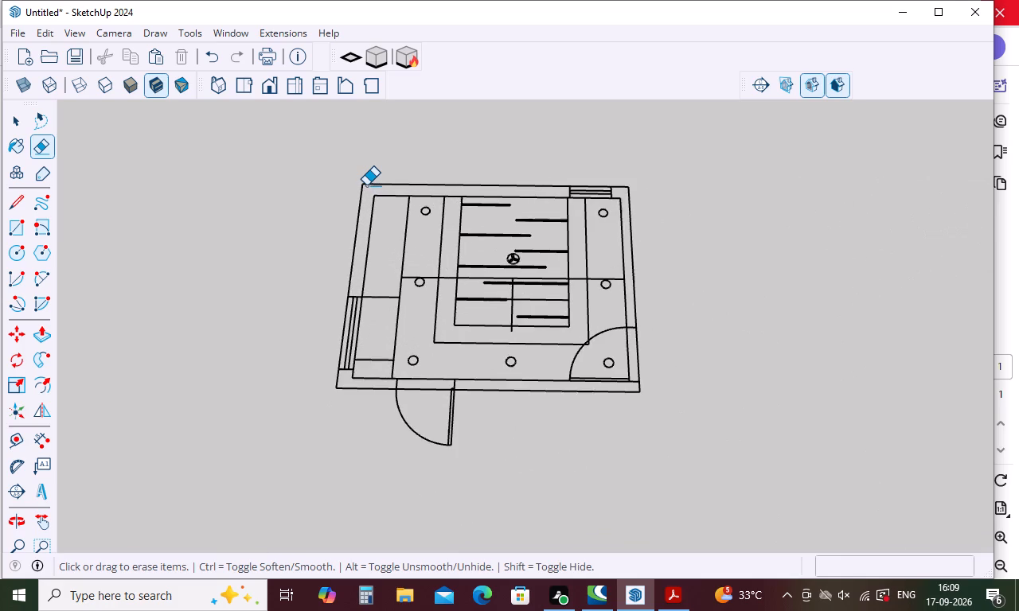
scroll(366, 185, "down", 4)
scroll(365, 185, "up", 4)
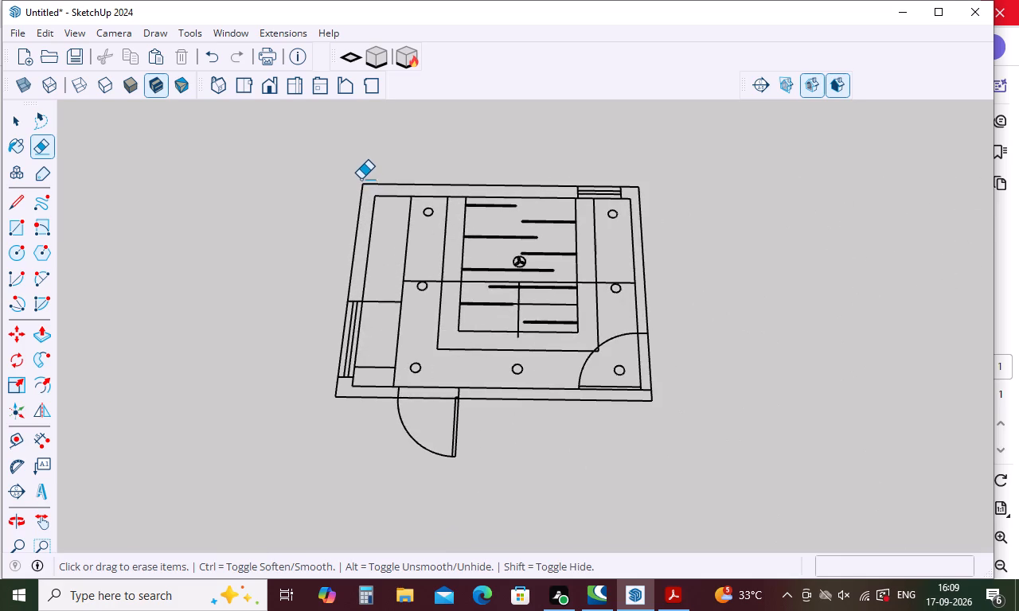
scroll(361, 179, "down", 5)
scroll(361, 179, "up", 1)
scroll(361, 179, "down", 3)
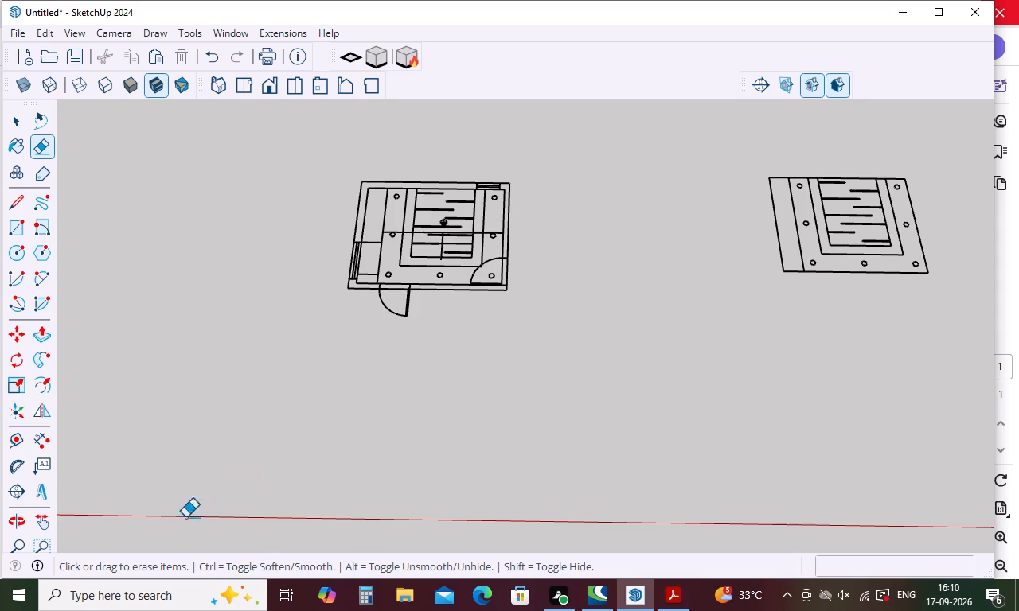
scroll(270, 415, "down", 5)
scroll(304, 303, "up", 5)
Examine the room plan and the separate ceiling detail from several angles and distances.
middle_click_drag(329, 313, 403, 286)
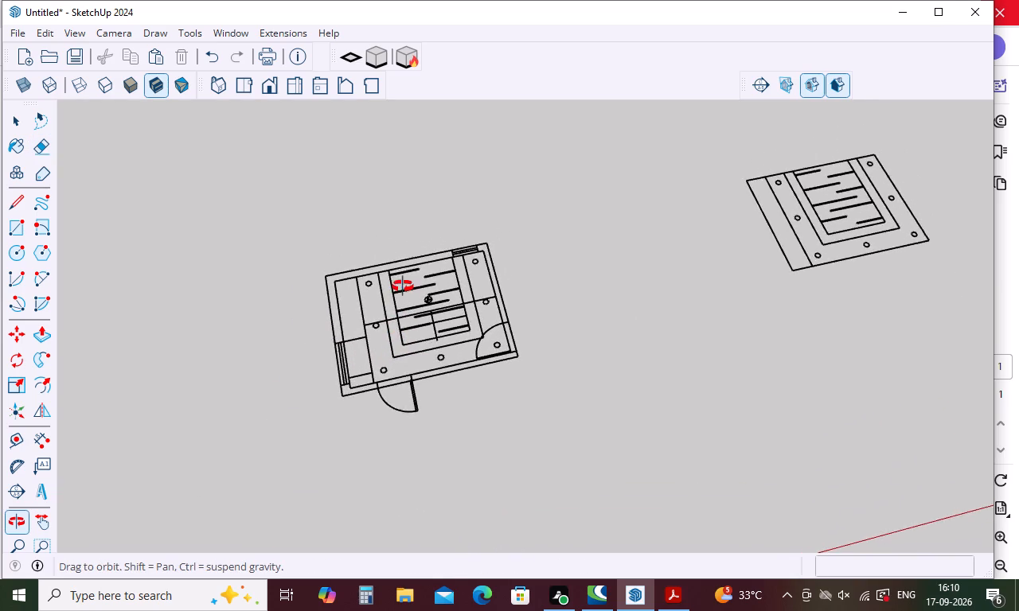
middle_click_drag(403, 286, 399, 193)
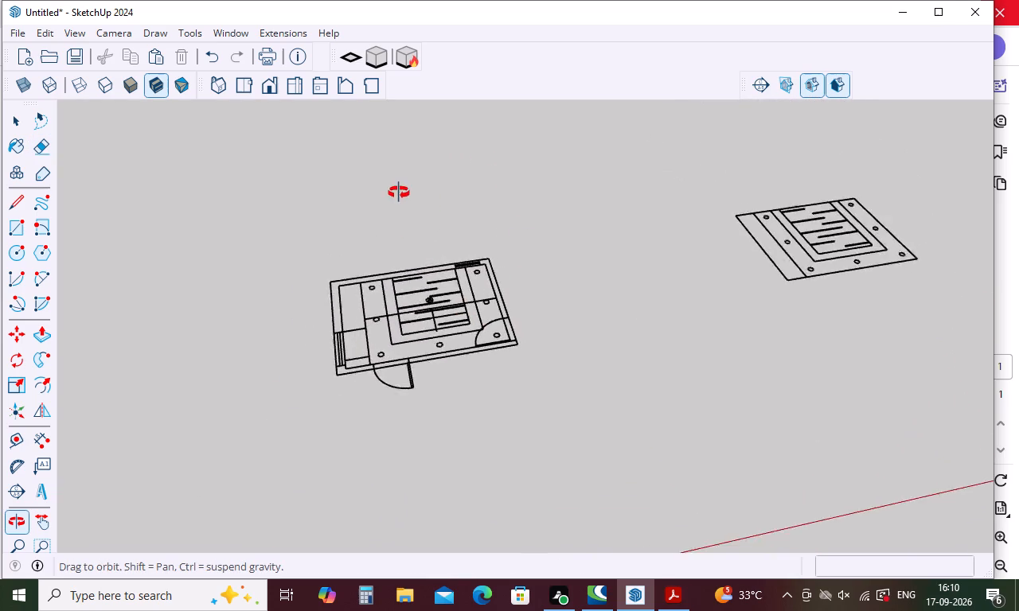
middle_click_drag(399, 193, 550, 223)
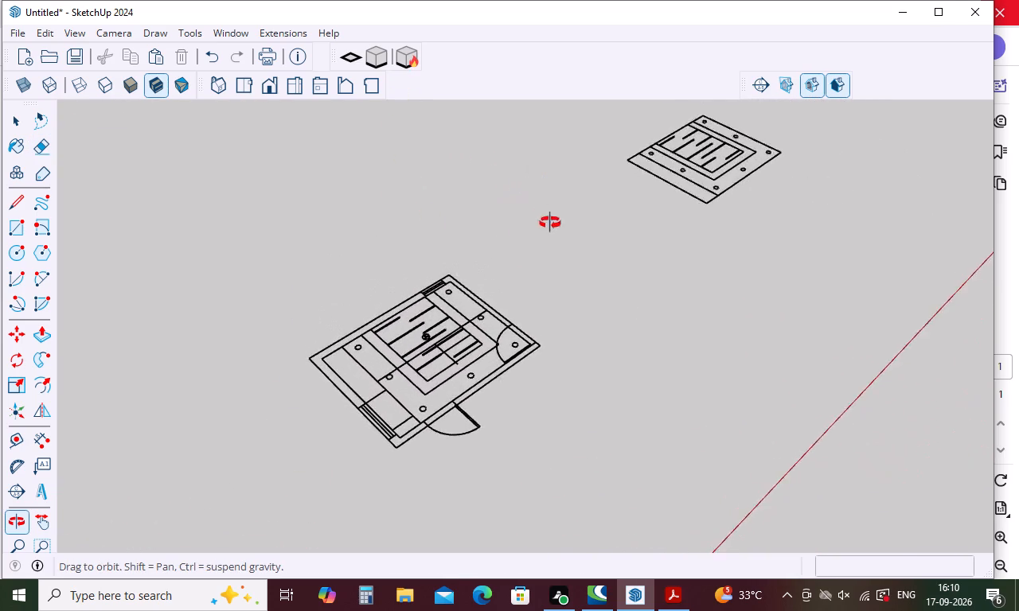
middle_click_drag(550, 223, 533, 209)
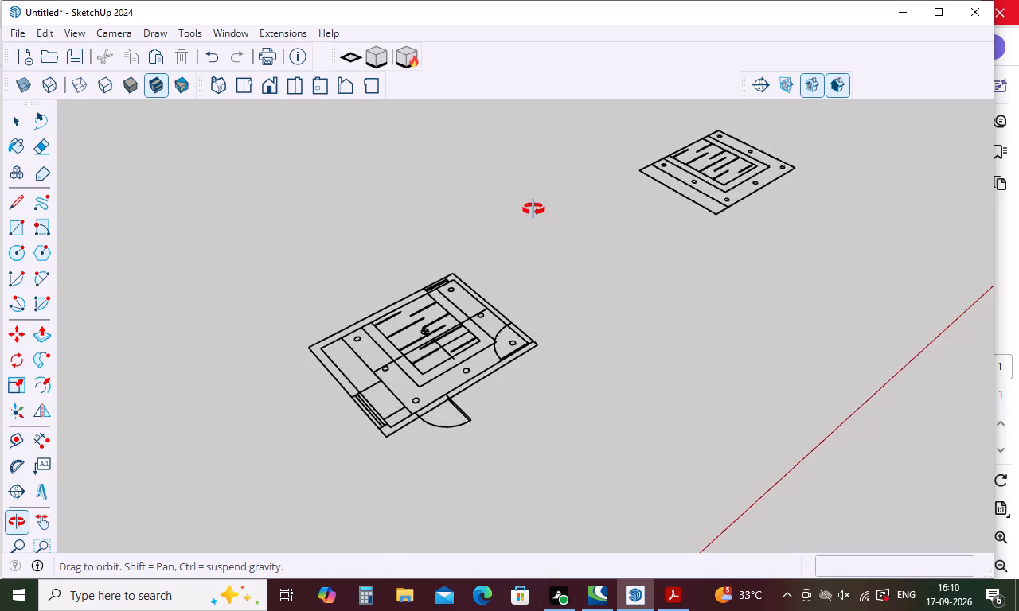
middle_click_drag(533, 209, 377, 226)
scroll(463, 346, "up", 6)
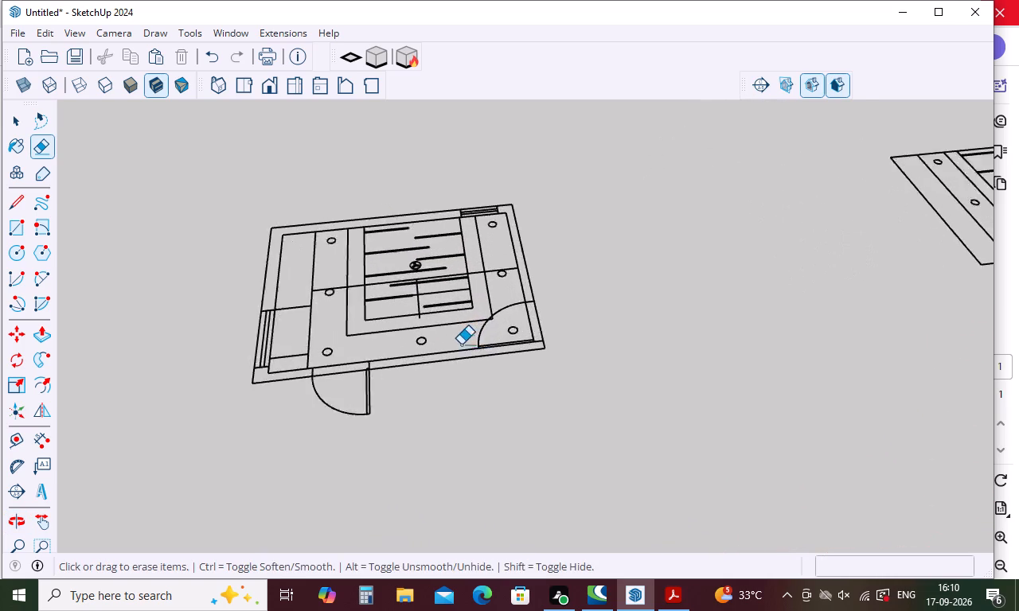
scroll(461, 344, "up", 12)
middle_click_drag(459, 325, 458, 484)
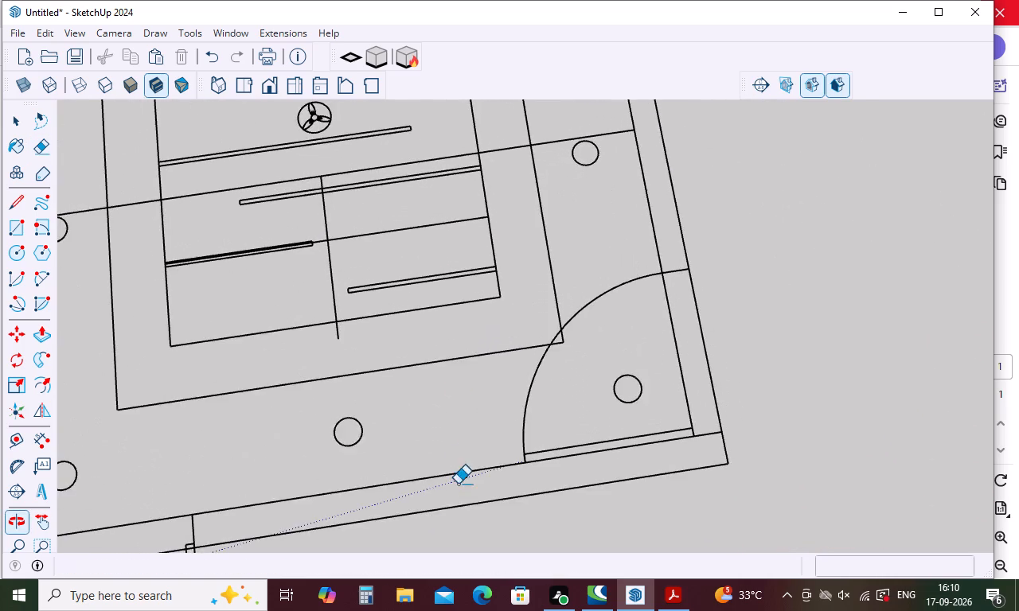
scroll(457, 329, "down", 16)
scroll(457, 329, "up", 5)
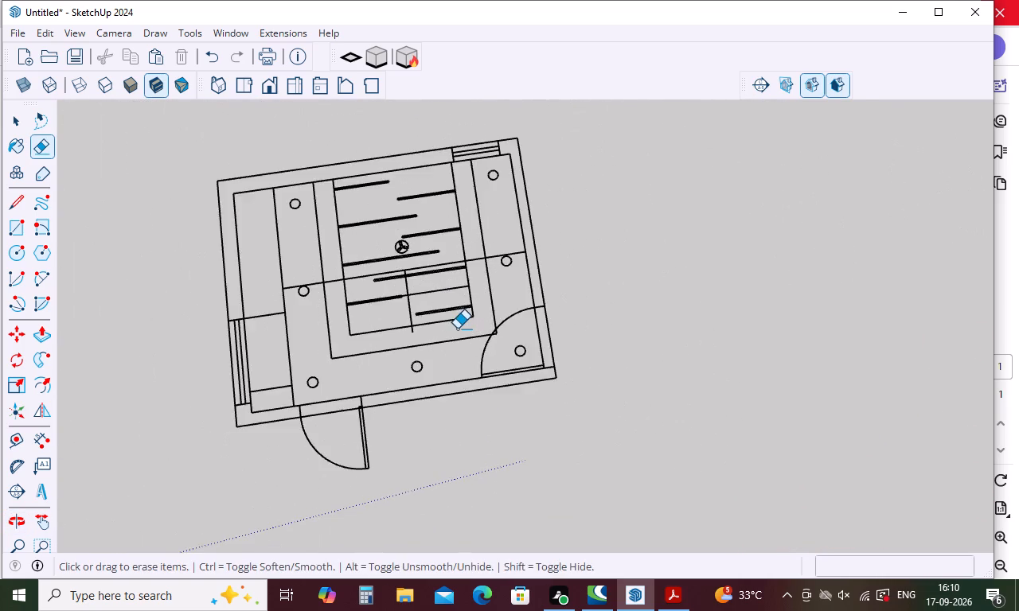
scroll(457, 329, "up", 9)
scroll(457, 329, "down", 15)
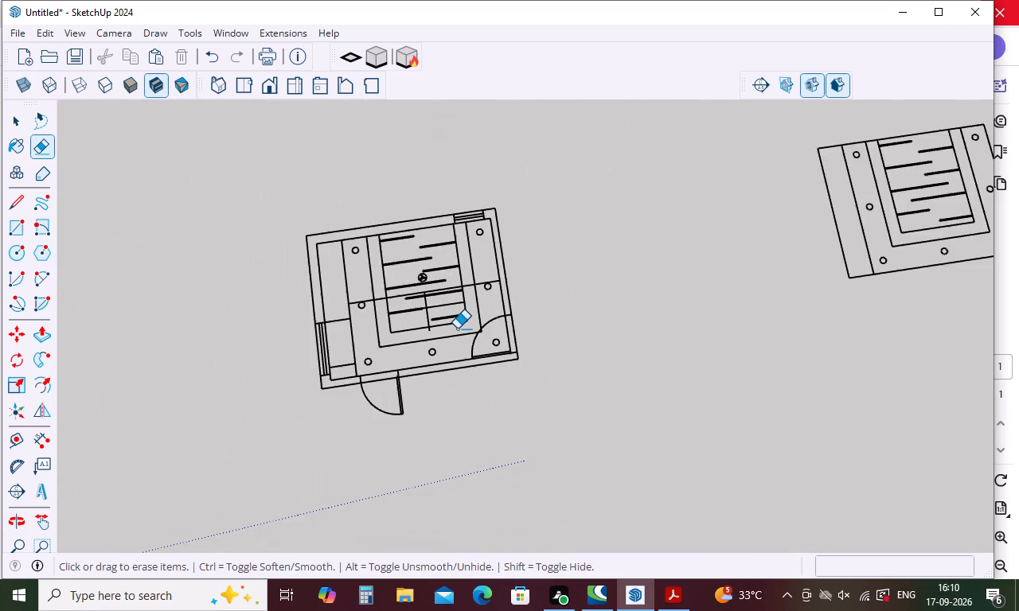
Move the whole ceiling detail about 6620 mm toward the room plan so it sits close beside it, and clear the selection.
scroll(457, 329, "down", 5)
scroll(766, 257, "up", 8)
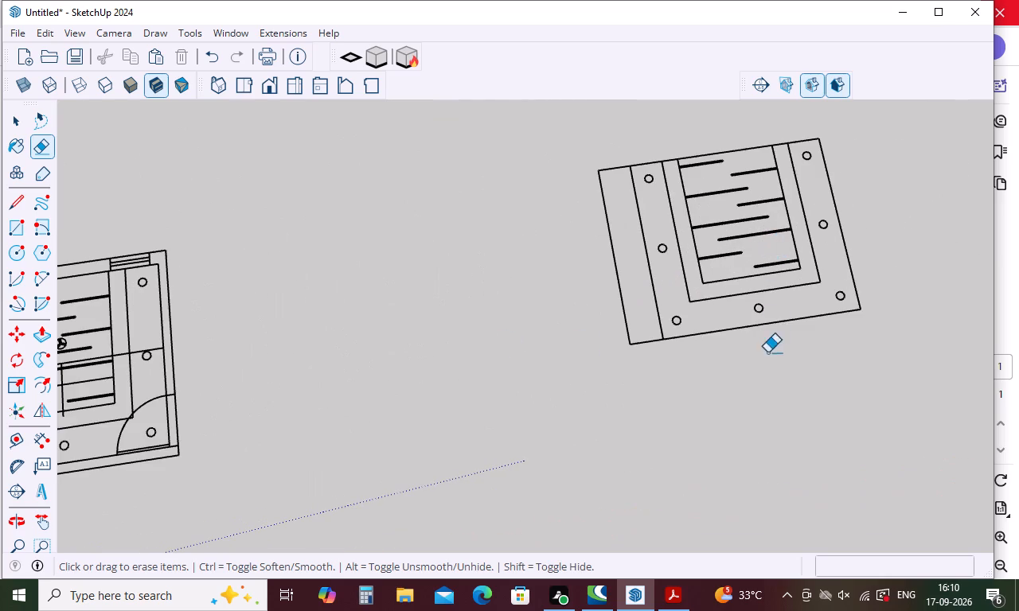
key("space")
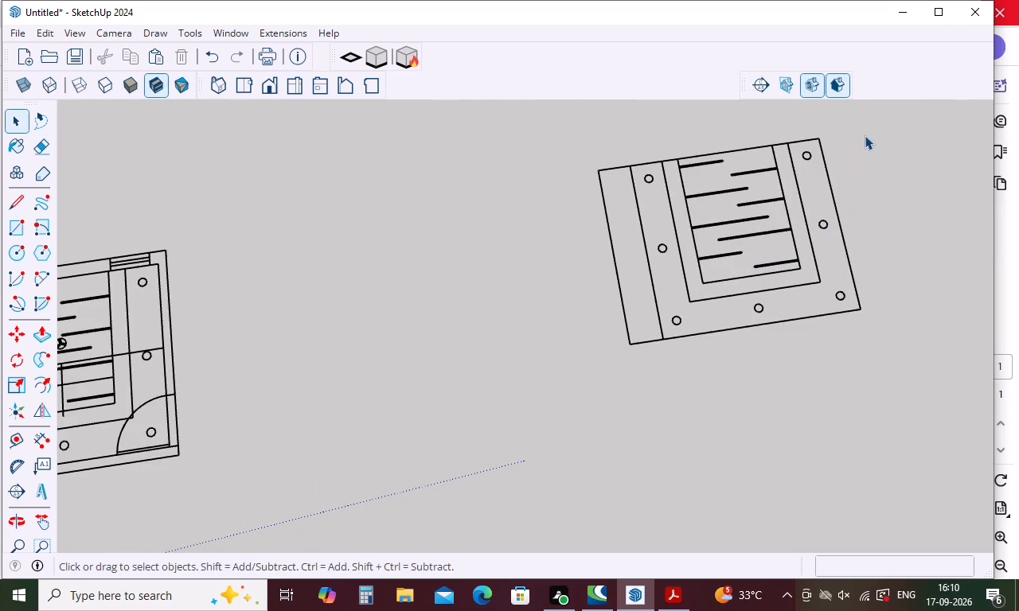
left_click_drag(881, 108, 599, 405)
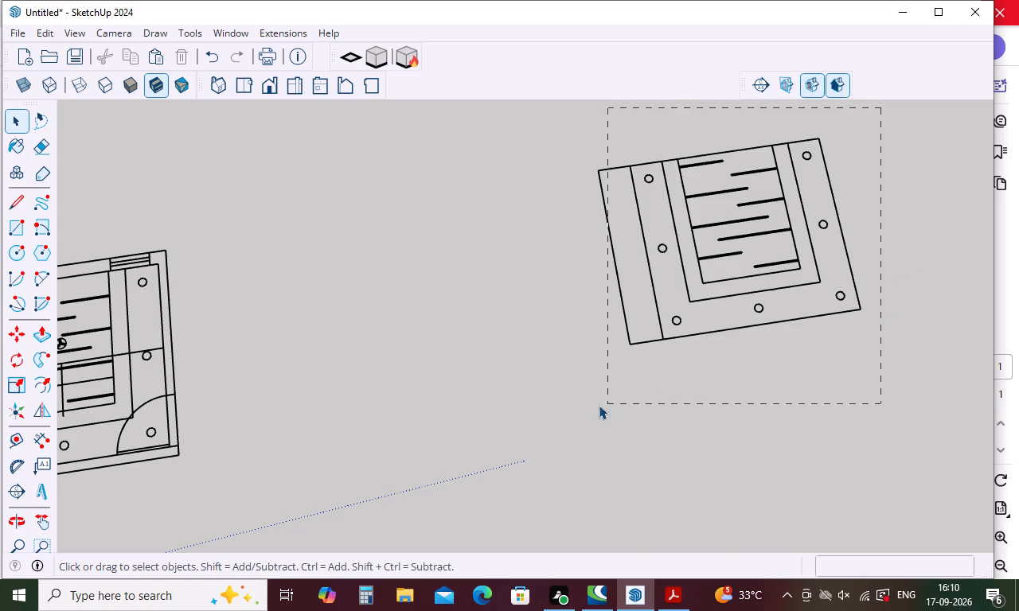
left_click_drag(599, 405, 585, 407)
key("m")
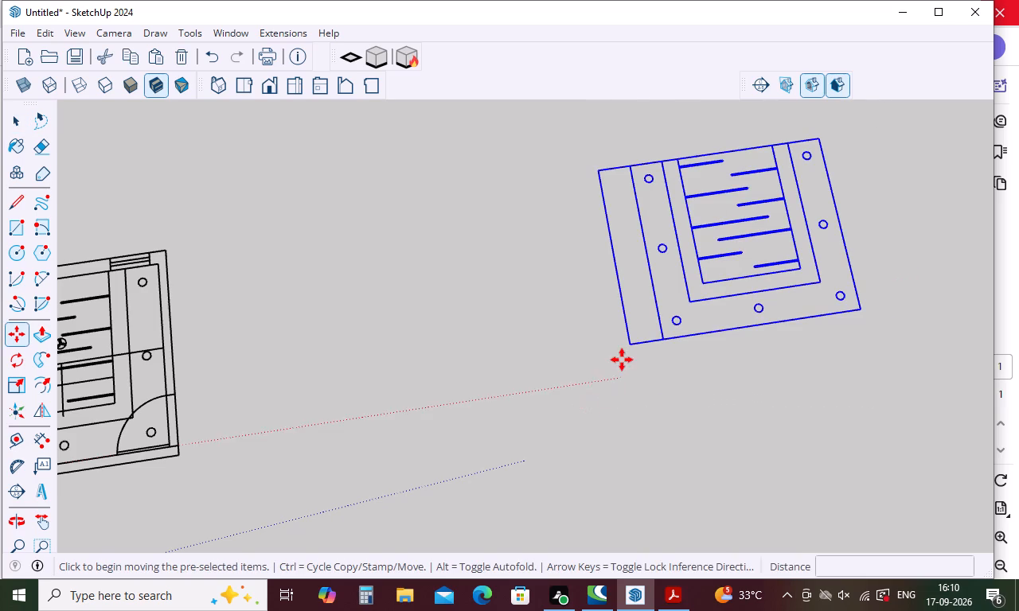
left_click(632, 344)
left_click(266, 419)
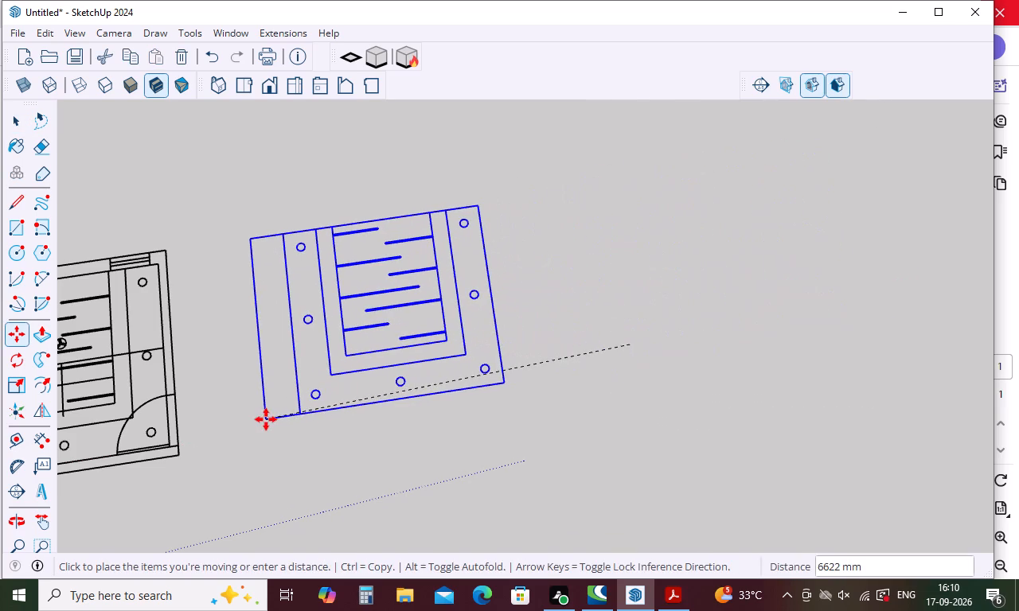
scroll(616, 290, "down", 11)
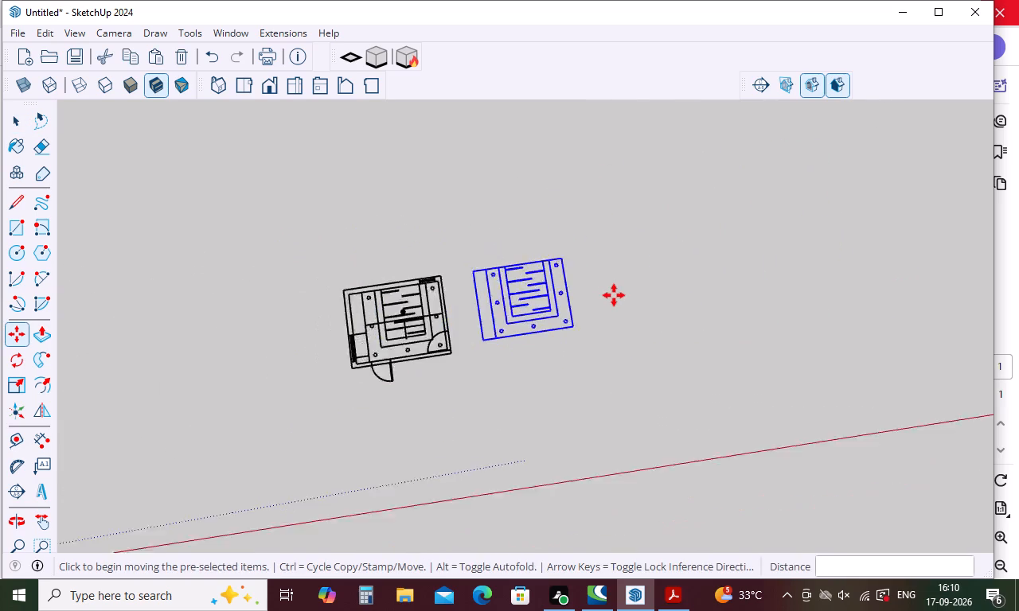
scroll(614, 295, "down", 2)
middle_click_drag(303, 418, 362, 249)
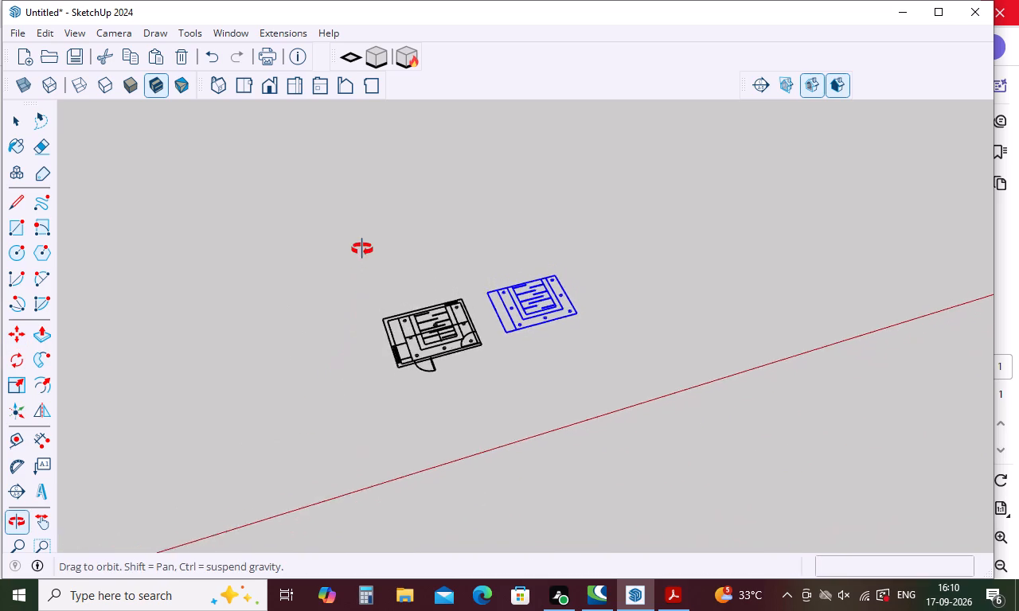
middle_click_drag(362, 249, 365, 203)
scroll(407, 390, "up", 4)
scroll(508, 235, "up", 4)
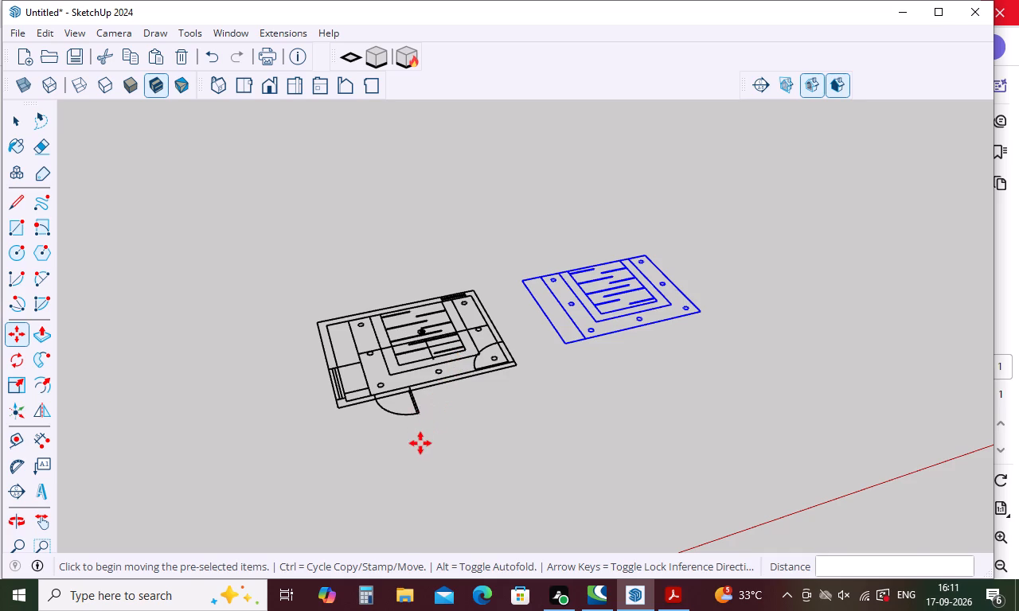
scroll(420, 443, "up", 4)
key("space")
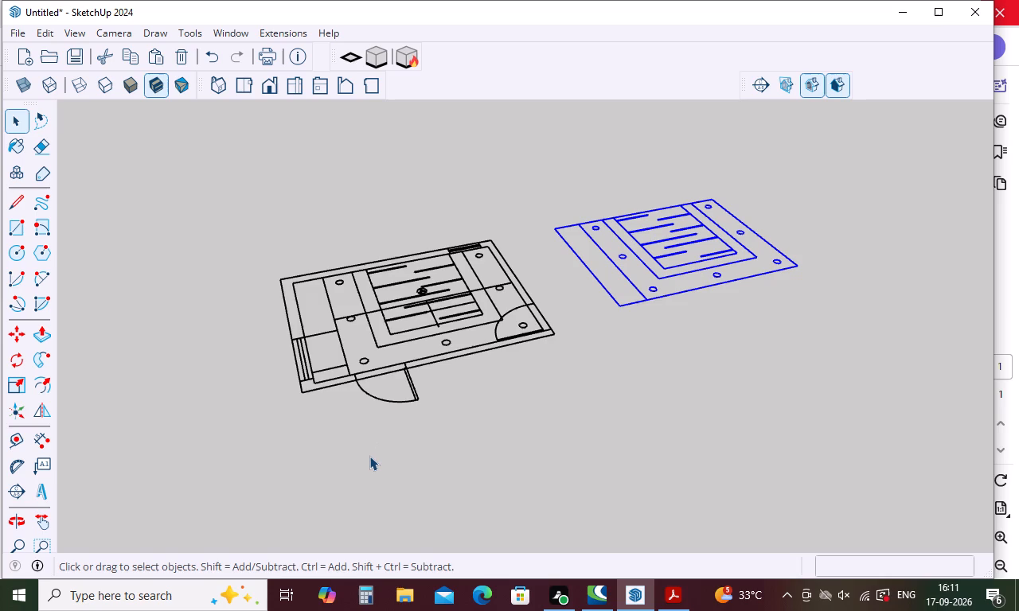
key("space")
left_click(748, 375)
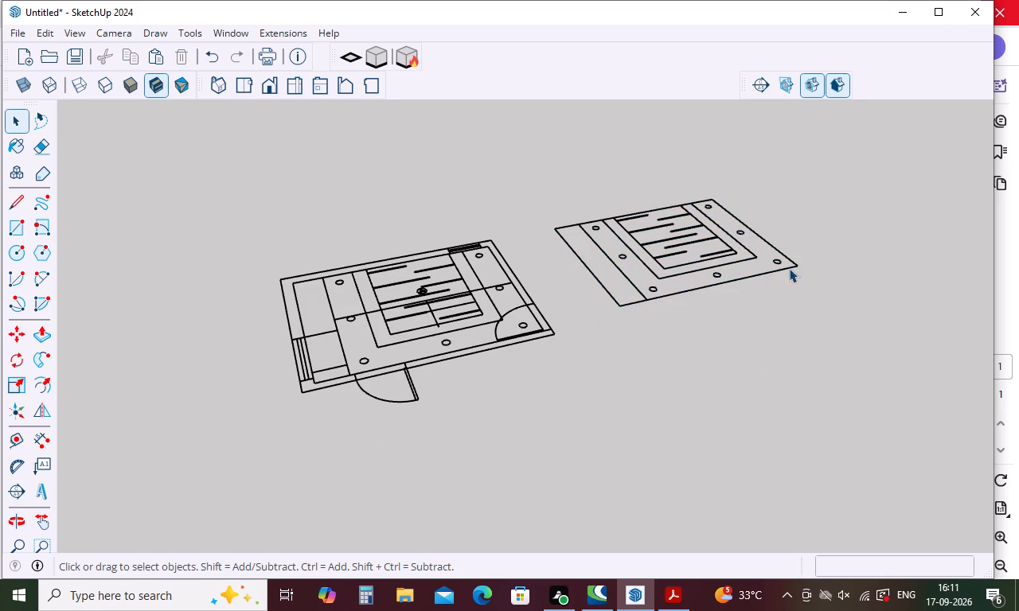
Move the room plan and ceiling detail together about 6300 mm farther away from the red axis.
left_click_drag(846, 169, 201, 461)
key("m")
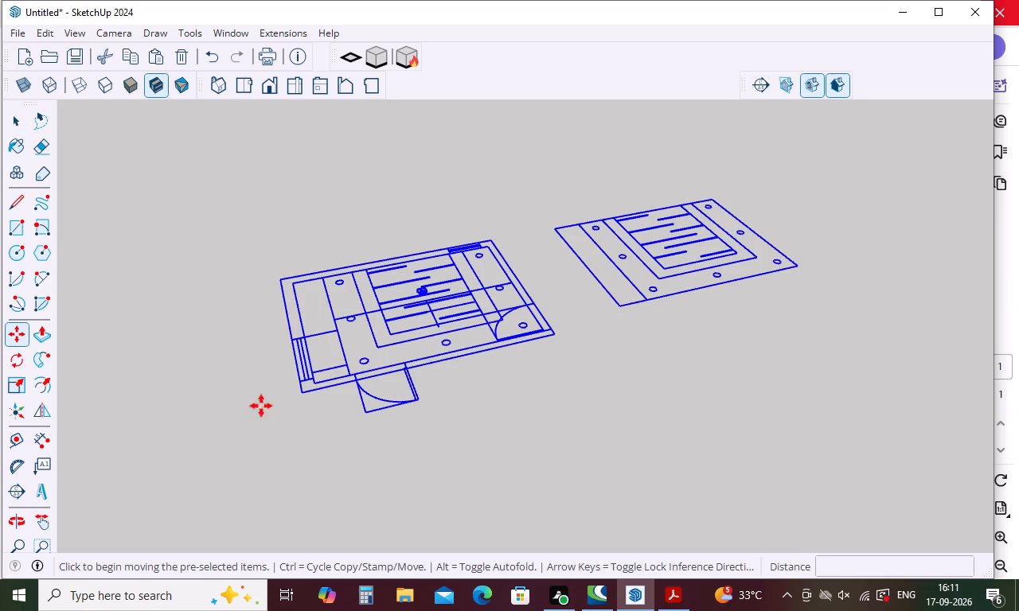
left_click(303, 394)
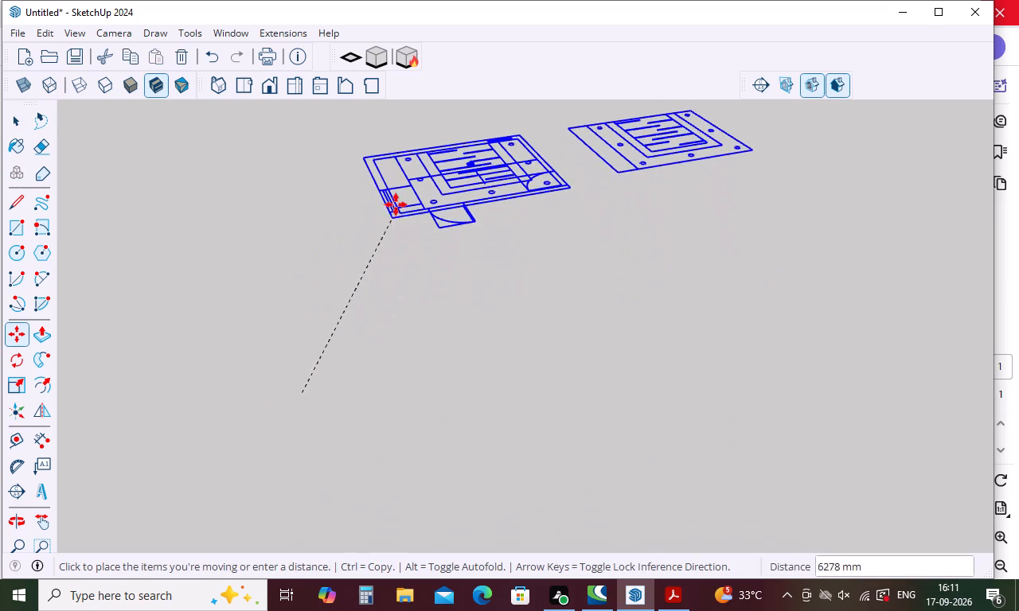
left_click(396, 199)
Move the room plan and ceiling detail together about 7860 mm back toward the red axis, and clear the selection.
scroll(365, 415, "down", 4)
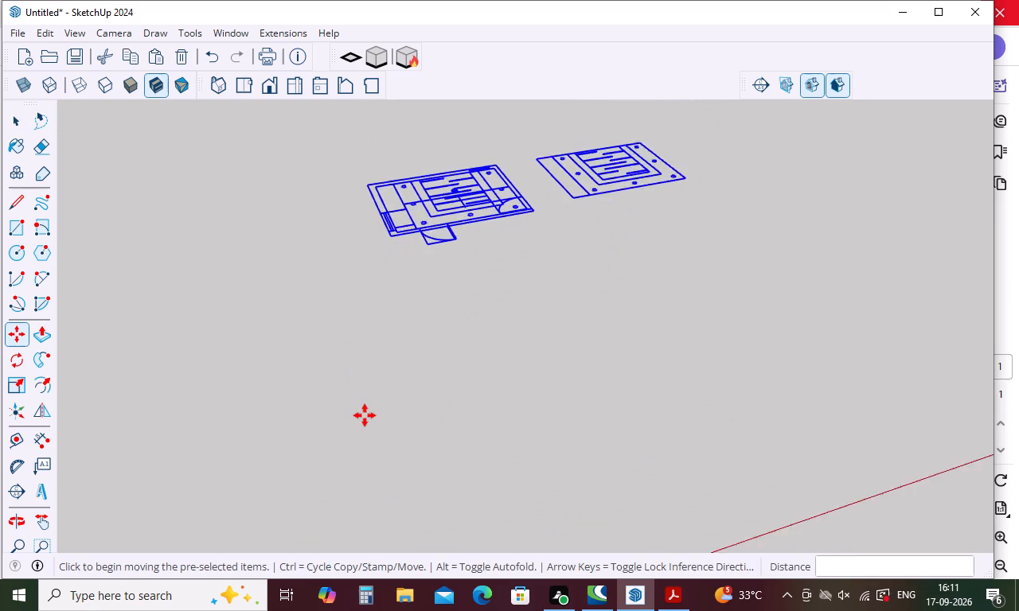
key("space")
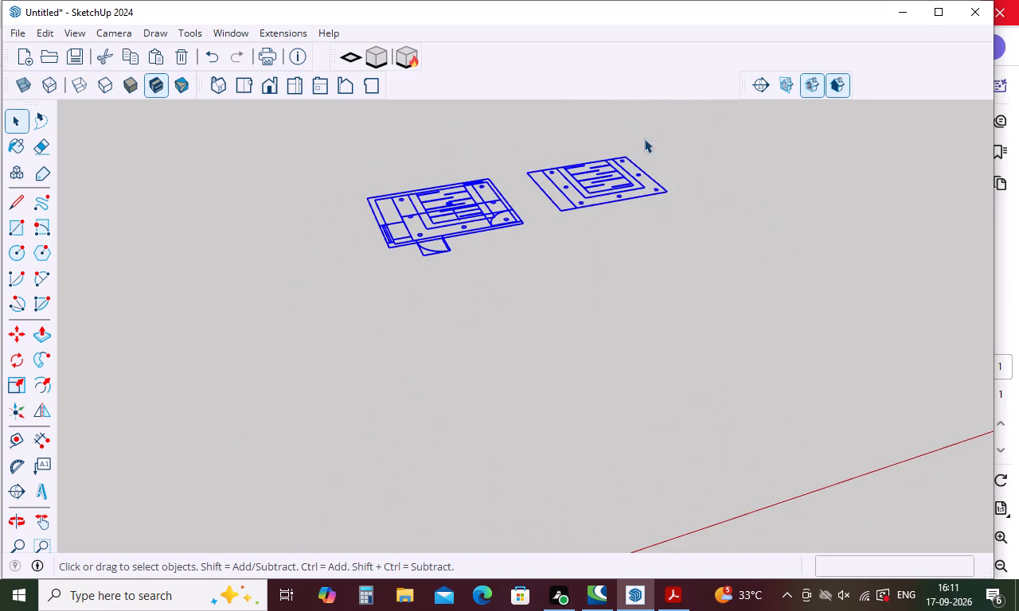
left_click_drag(698, 145, 318, 324)
key("m")
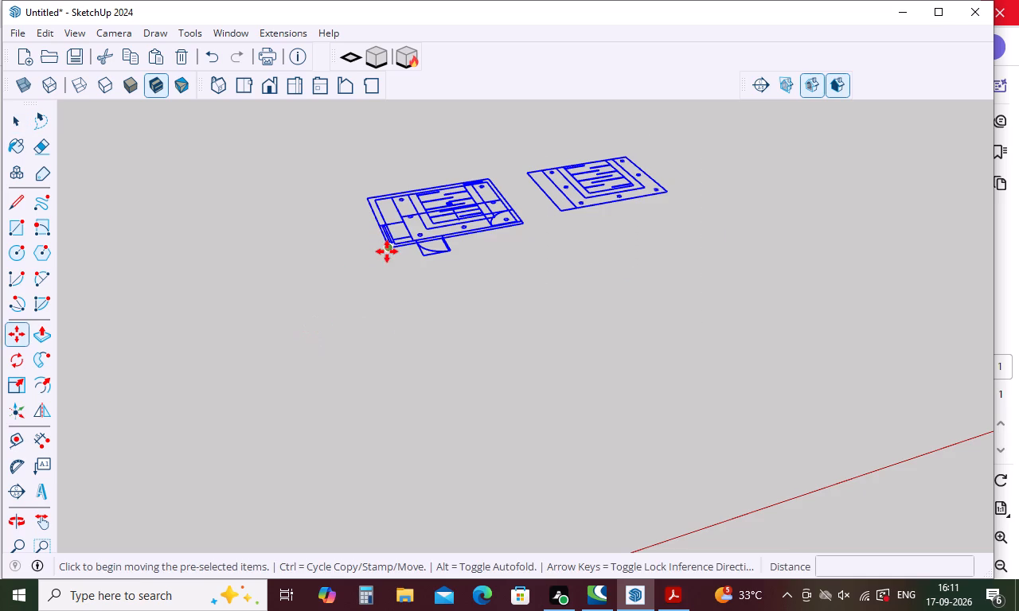
left_click(387, 251)
left_click(294, 414)
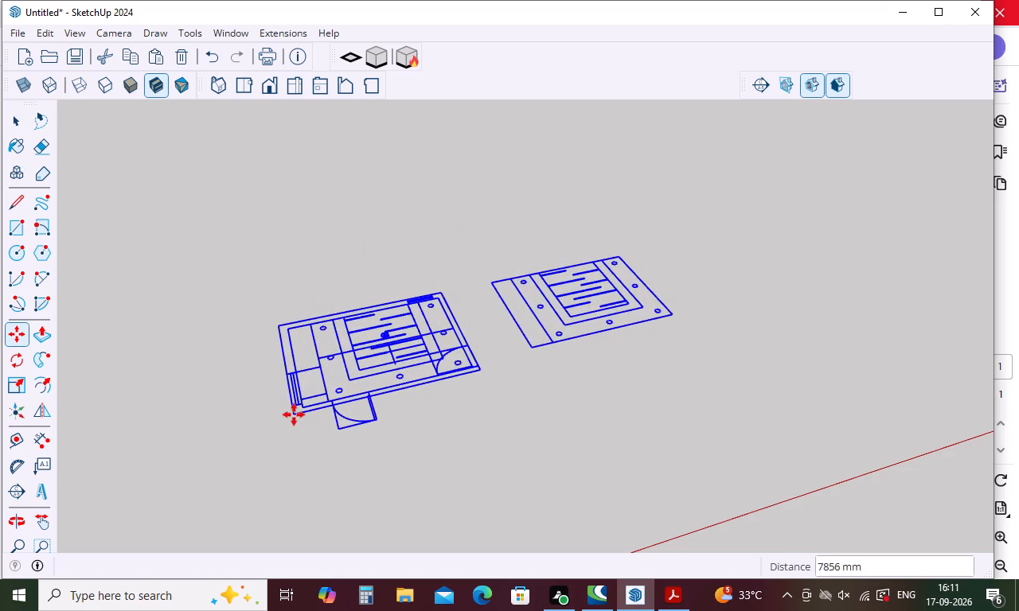
key("space")
left_click(490, 430)
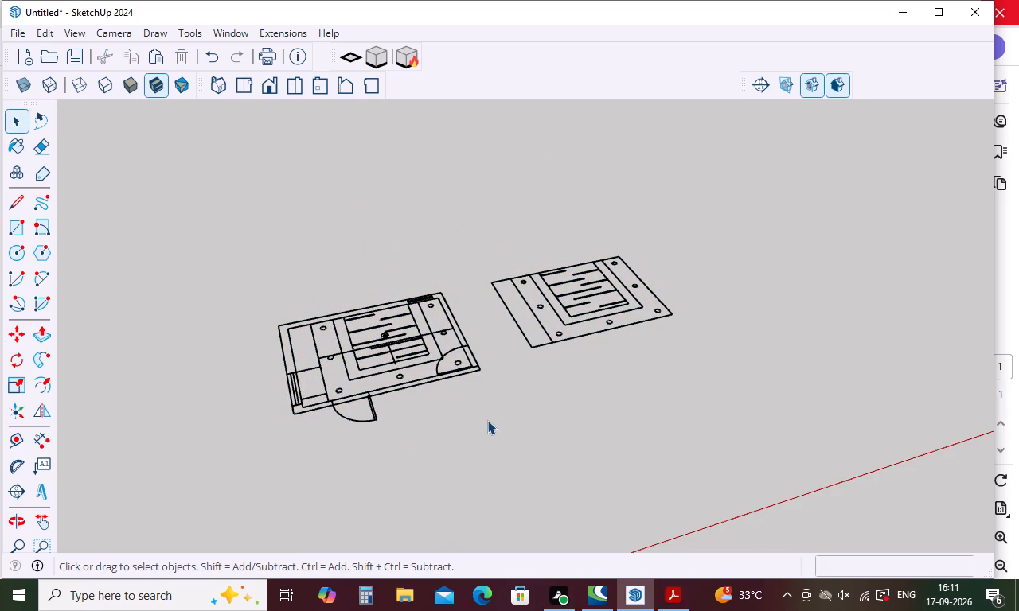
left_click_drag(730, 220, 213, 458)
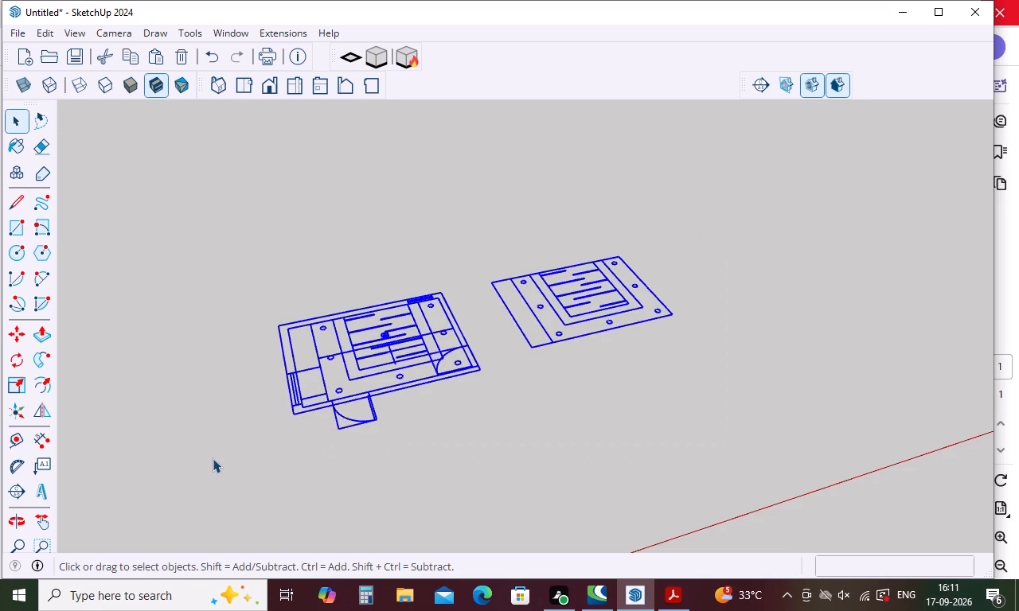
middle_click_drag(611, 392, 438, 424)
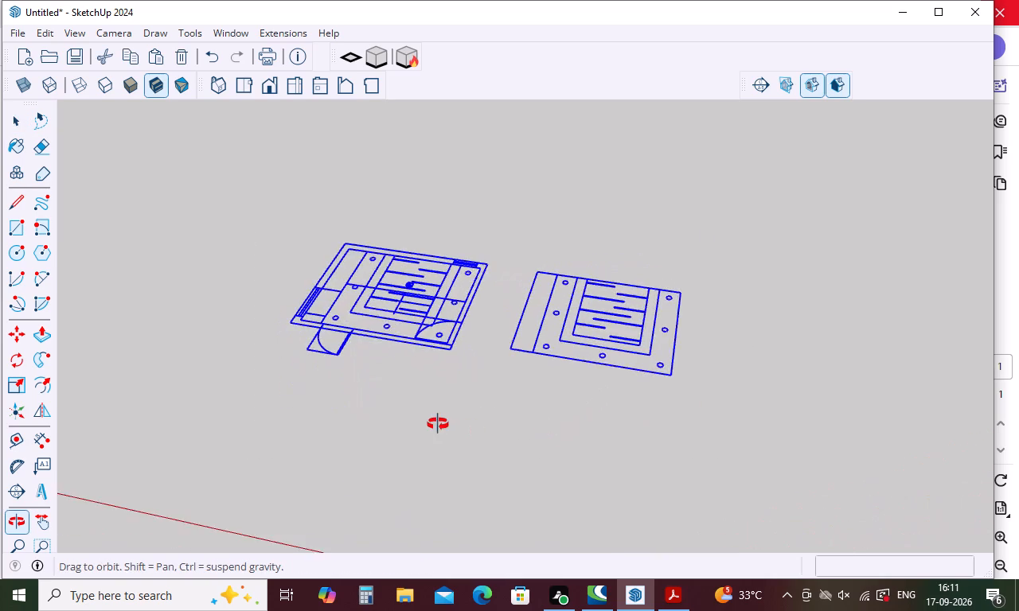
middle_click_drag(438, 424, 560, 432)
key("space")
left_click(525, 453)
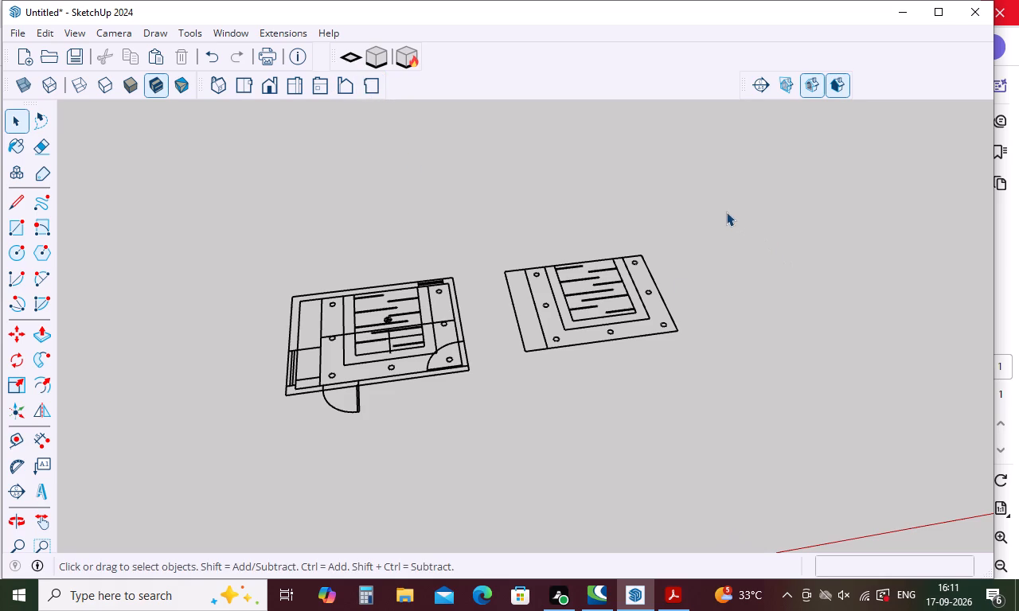
Generate faces from all the linework of the separate ceiling detail and clear the selection.
left_click_drag(689, 204, 509, 399)
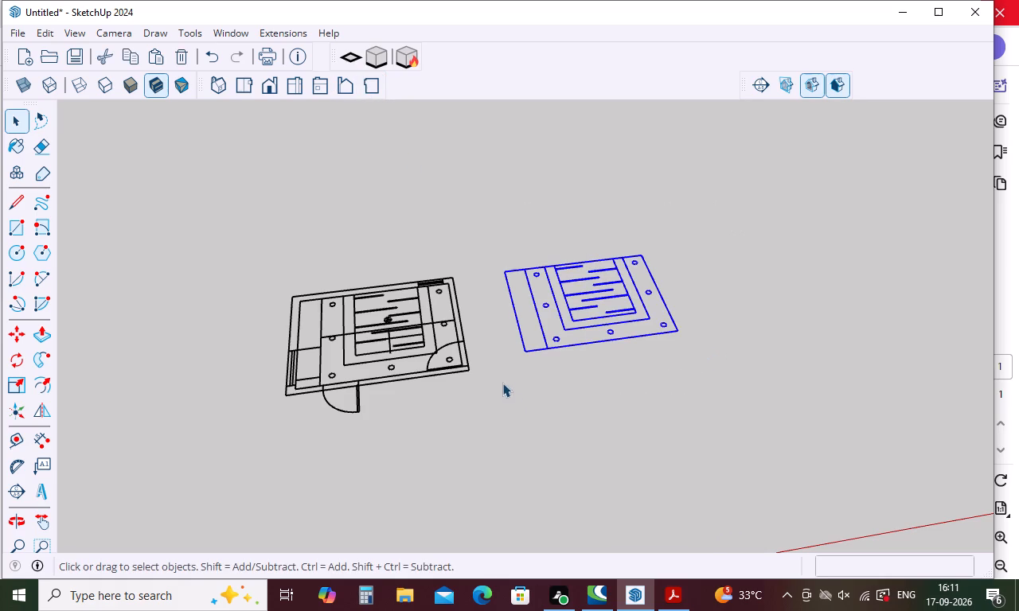
left_click(345, 63)
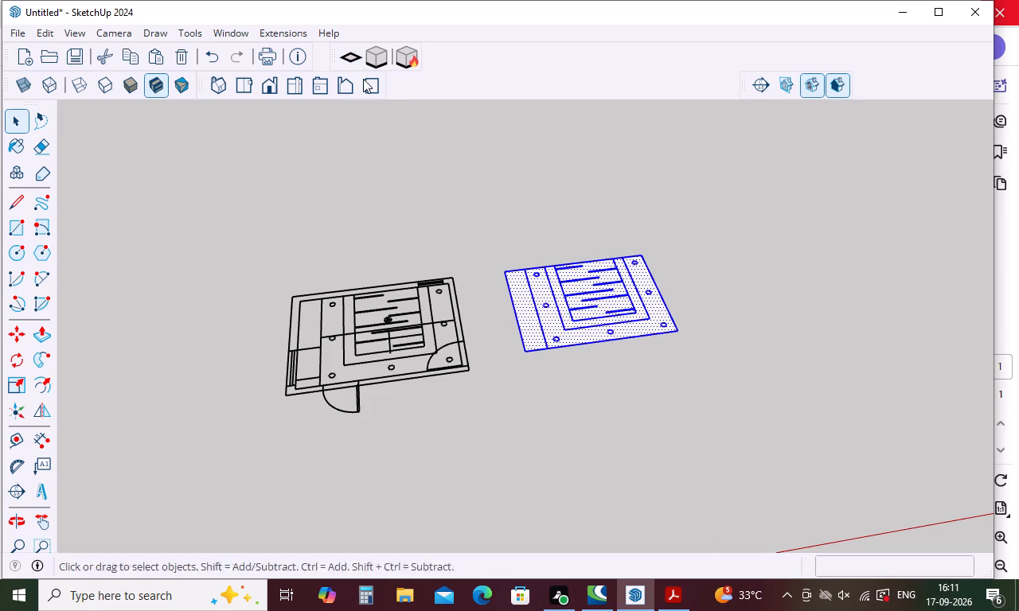
scroll(644, 361, "up", 4)
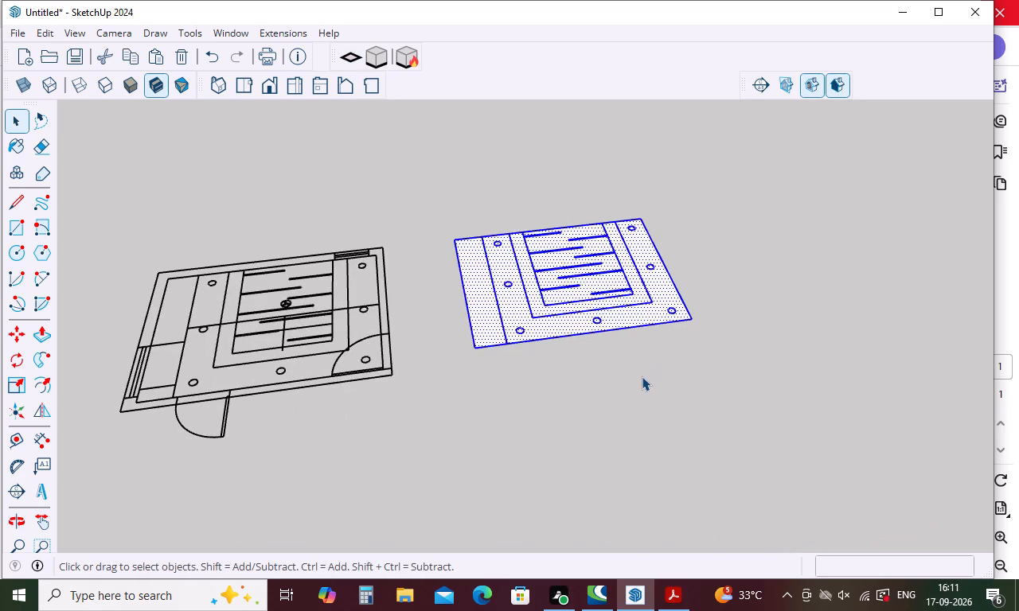
left_click(642, 376)
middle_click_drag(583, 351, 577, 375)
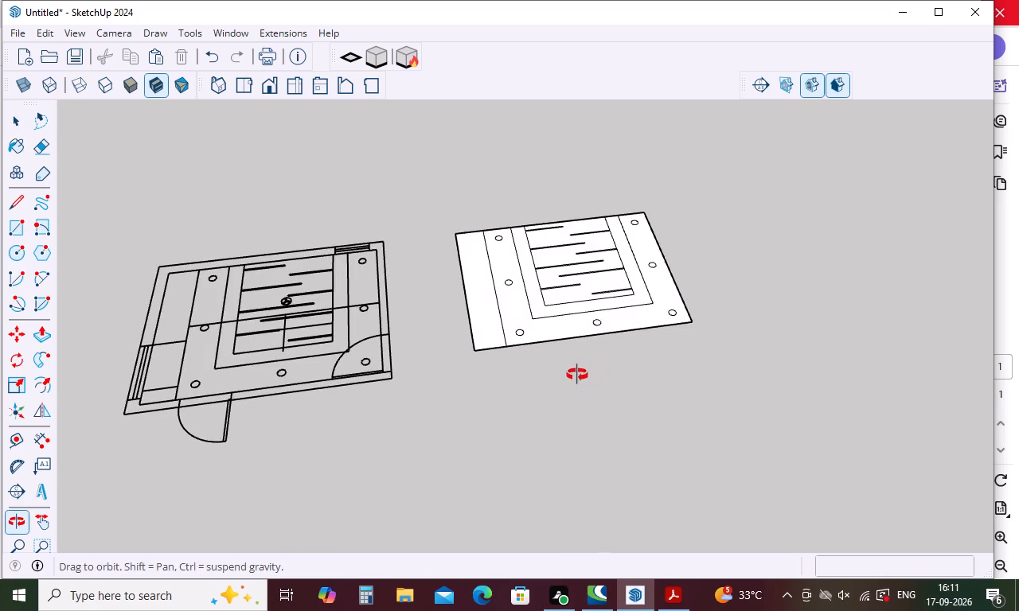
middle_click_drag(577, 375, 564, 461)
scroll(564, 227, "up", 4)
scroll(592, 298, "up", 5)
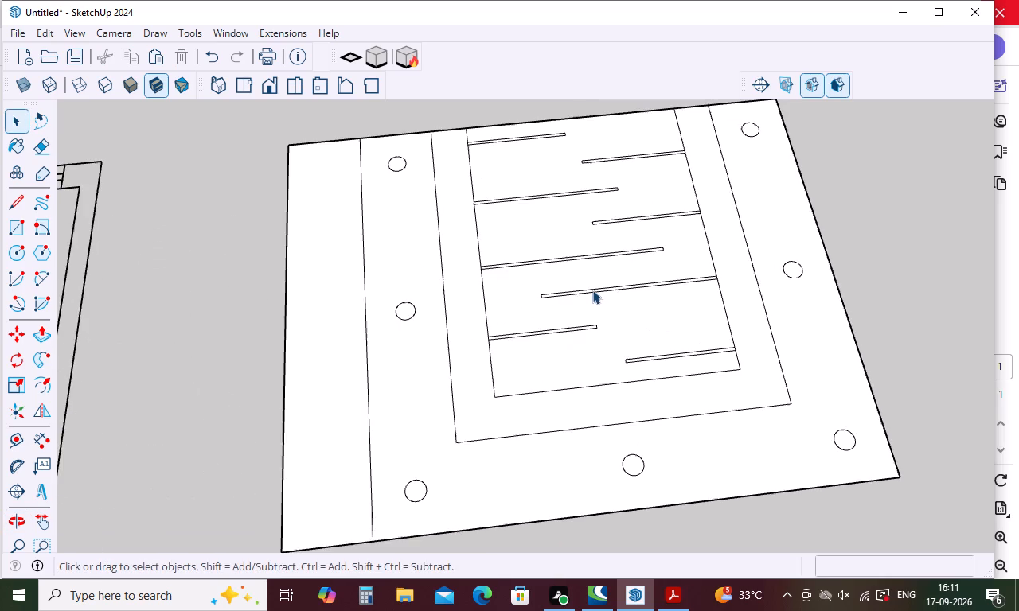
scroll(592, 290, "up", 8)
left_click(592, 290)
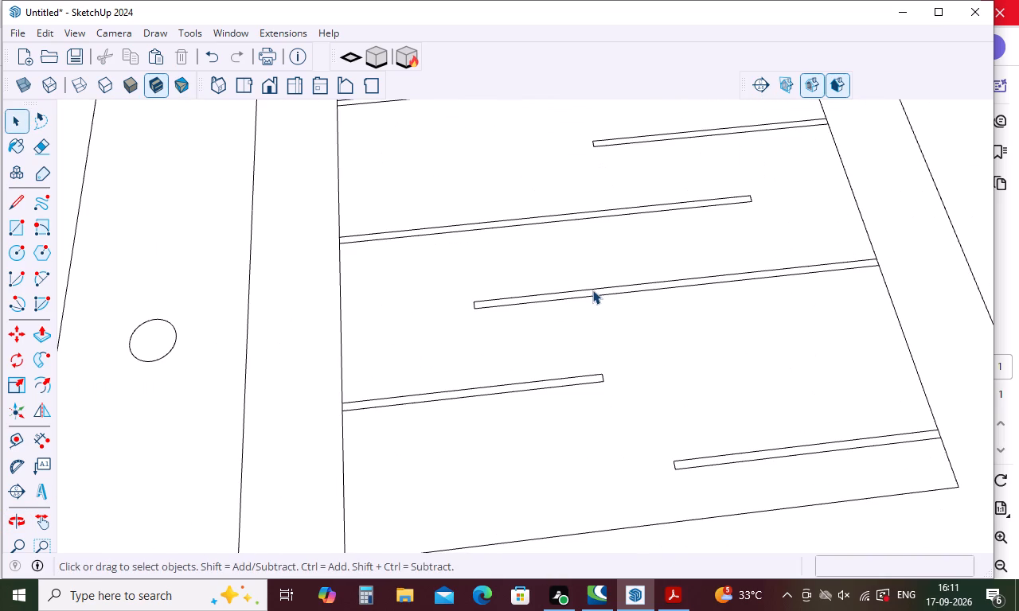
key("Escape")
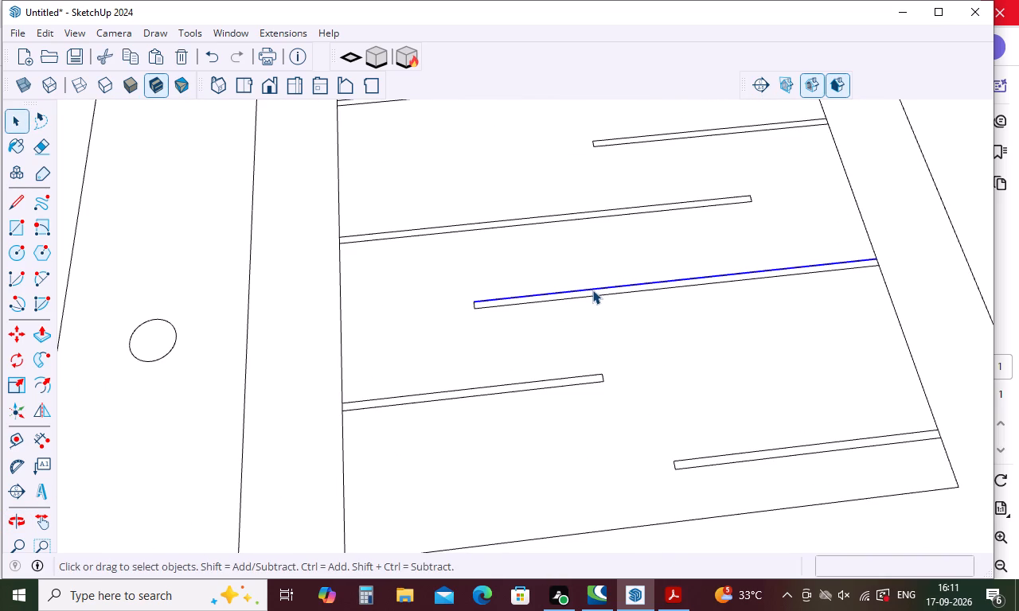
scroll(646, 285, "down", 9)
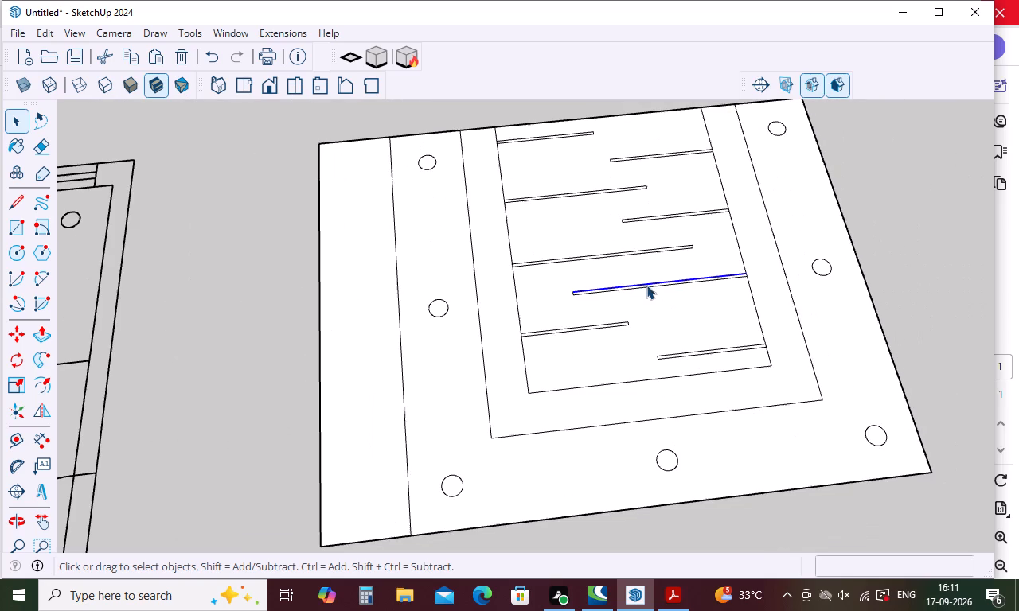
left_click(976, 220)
Delete the faces of all eight narrow strips inside the ceiling detail's inner rectangle, keeping their outlines.
scroll(667, 270, "up", 4)
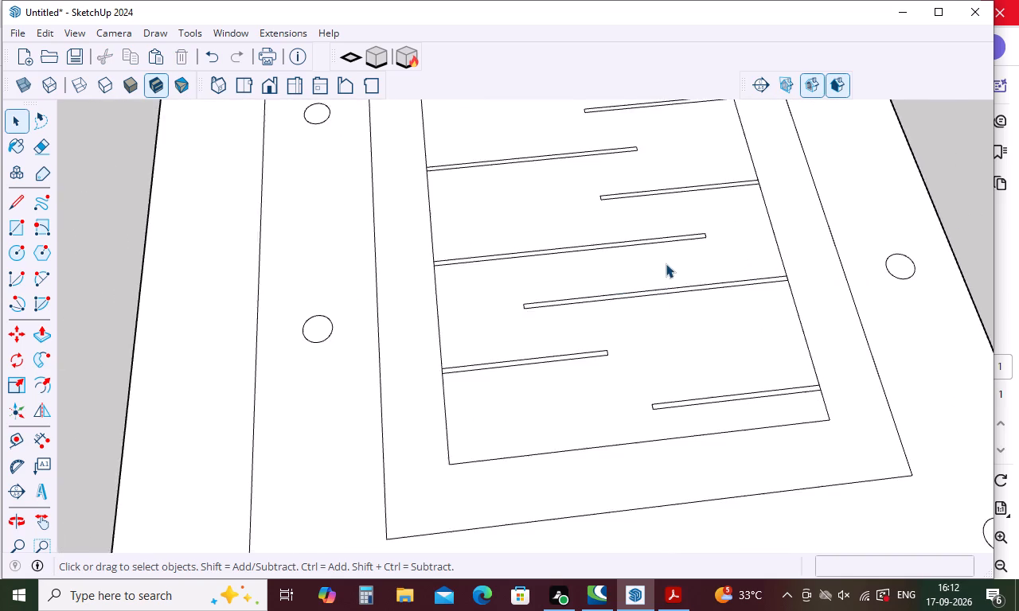
scroll(666, 263, "up", 5)
middle_click_drag(666, 298, 672, 351)
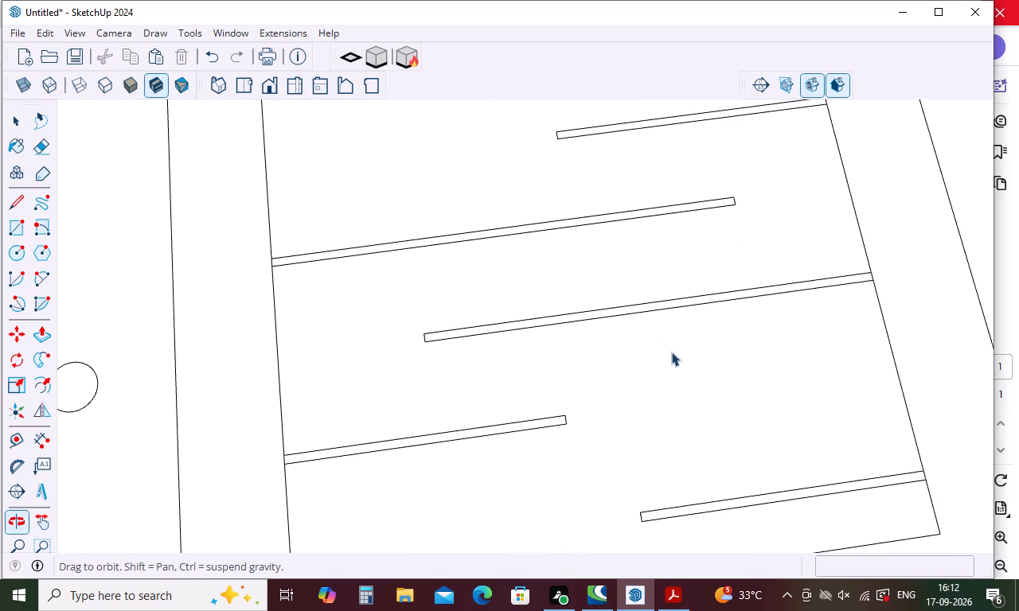
scroll(650, 313, "up", 8)
left_click(650, 301)
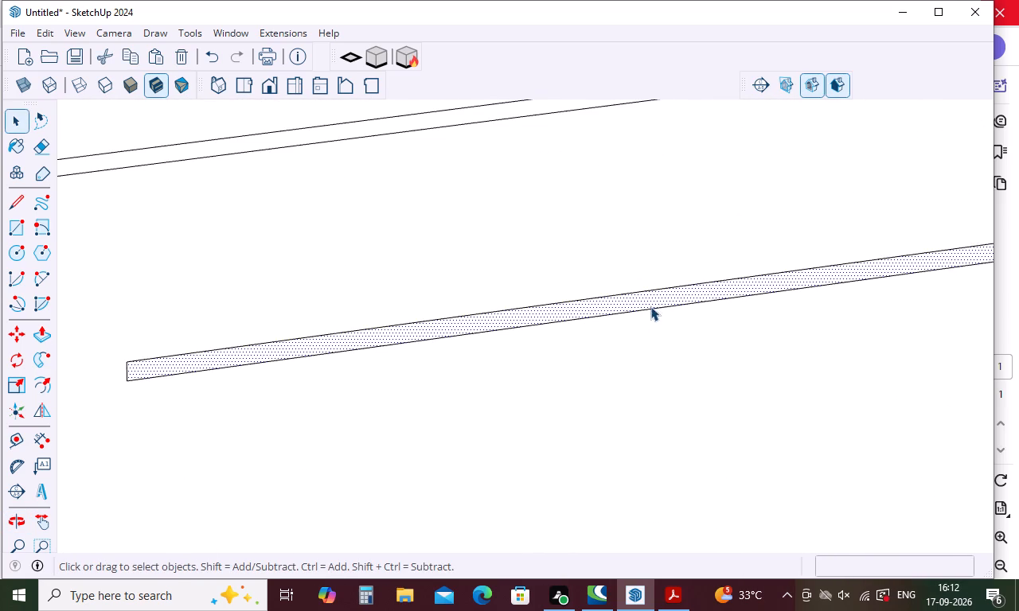
scroll(650, 279, "down", 9)
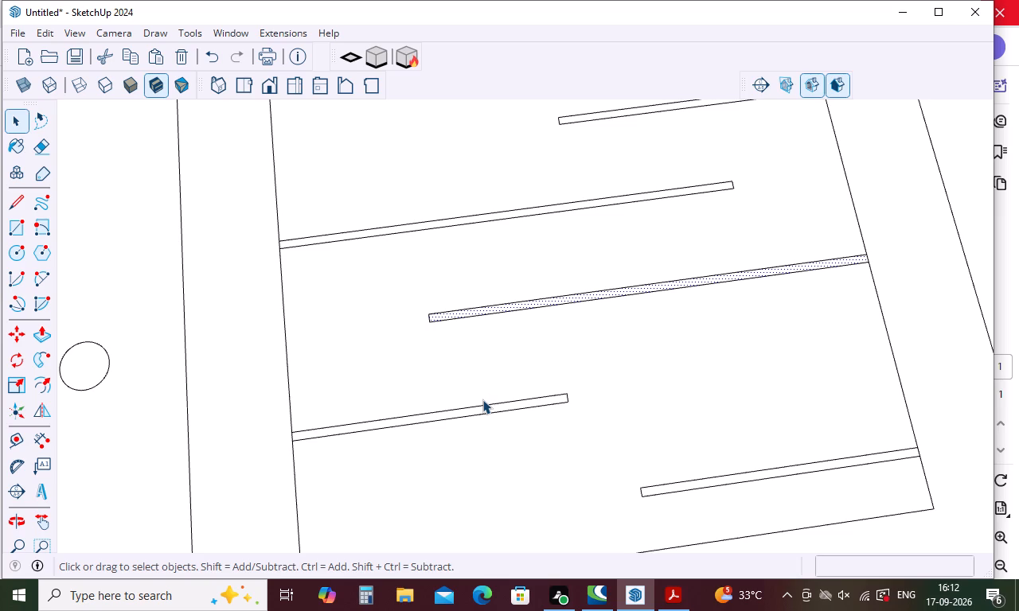
left_click(481, 408, "shift")
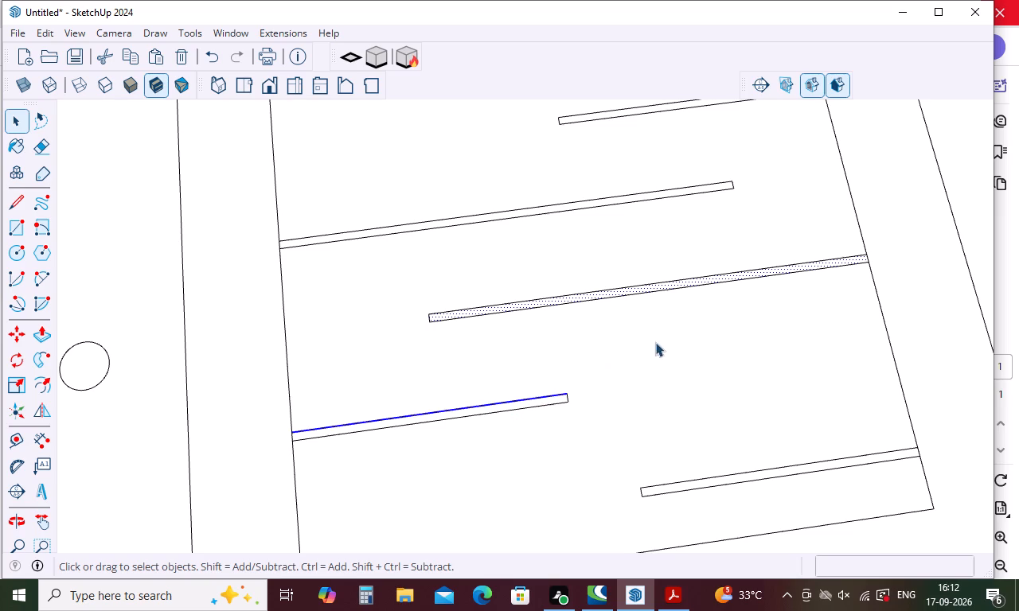
scroll(773, 266, "down", 9)
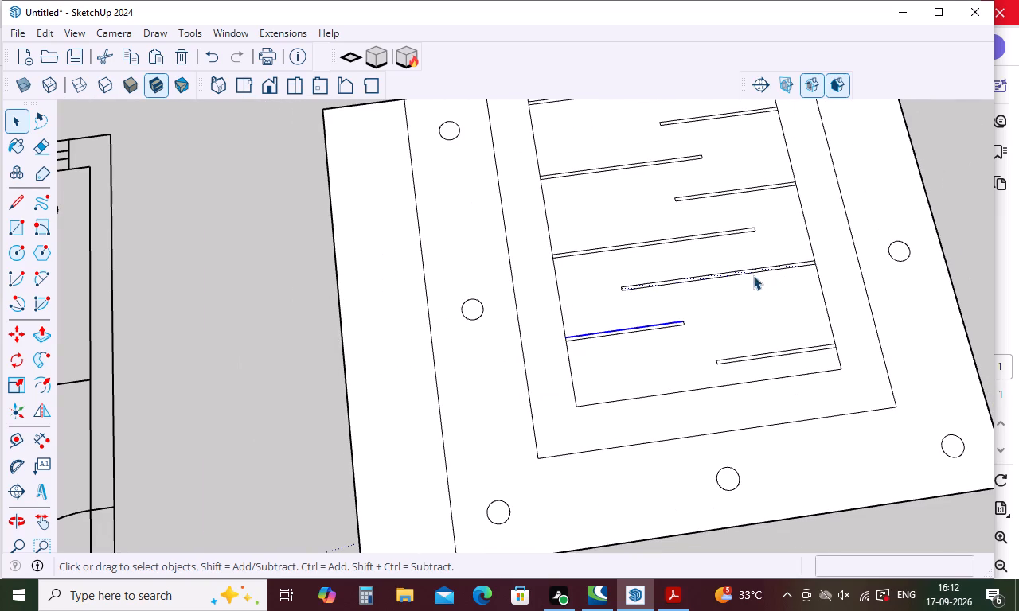
scroll(633, 322, "up", 8, "shift")
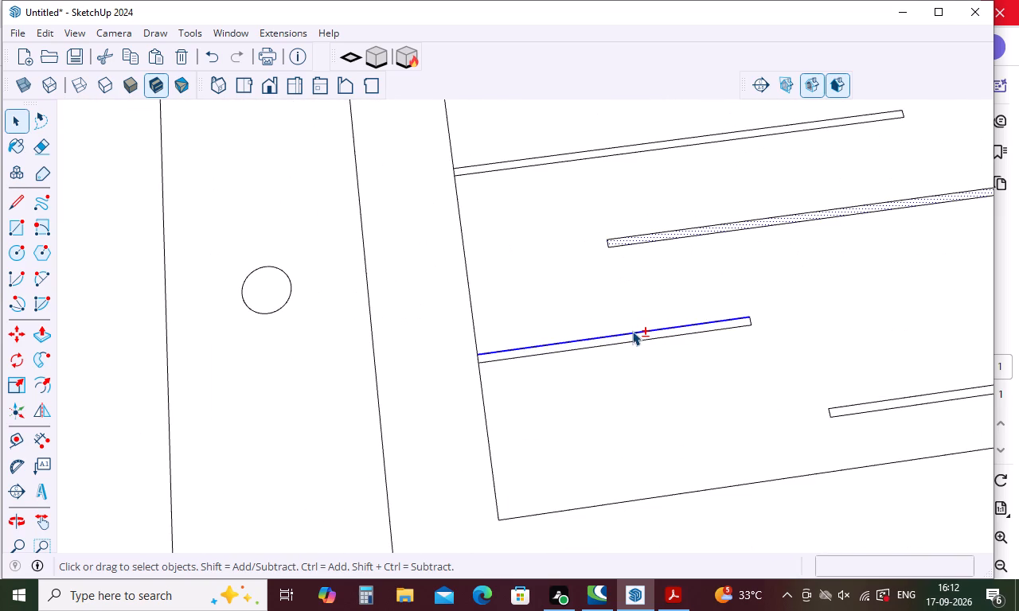
left_click(632, 331, "shift")
left_click(632, 335, "shift")
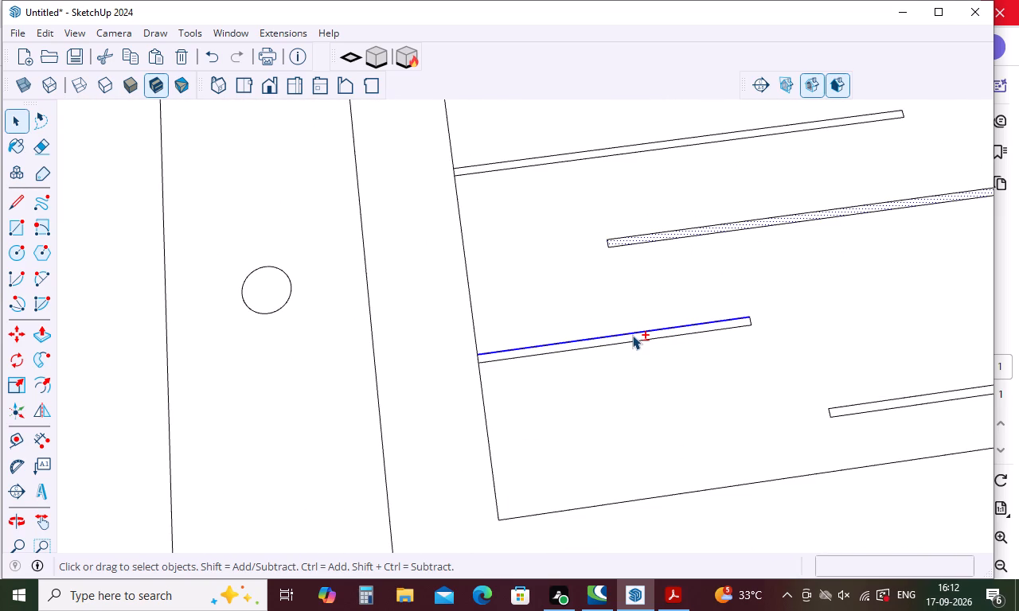
left_click(635, 331, "shift")
left_click(638, 337, "shift")
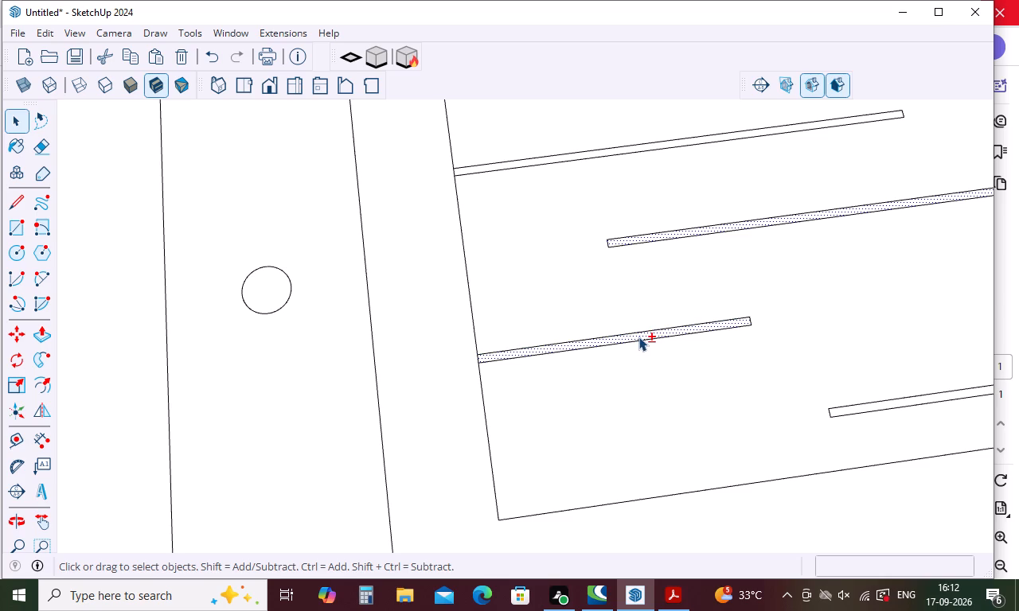
scroll(637, 329, "down", 9, "shift")
scroll(808, 364, "up", 4, "shift")
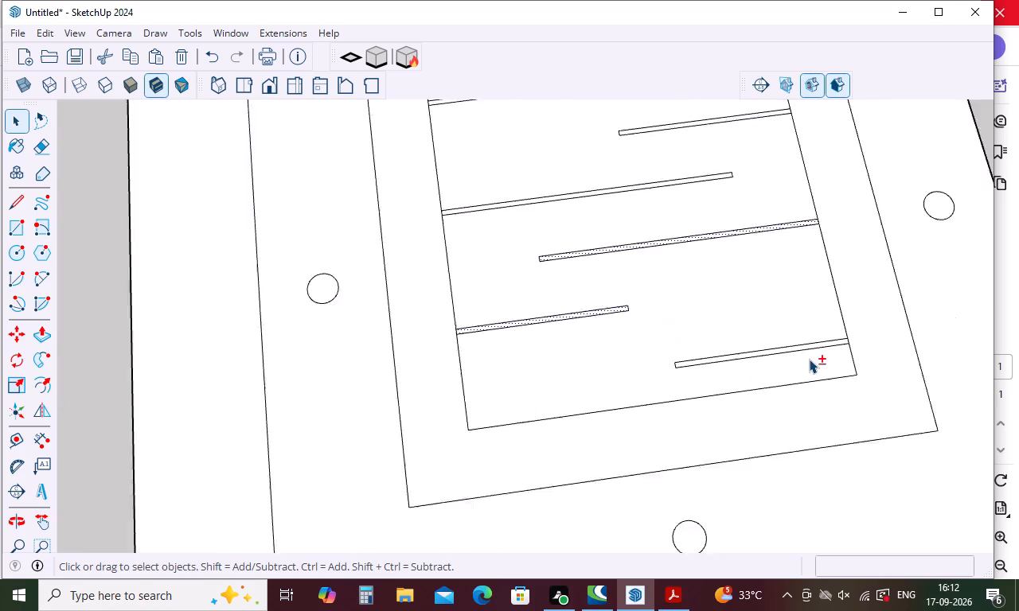
scroll(809, 359, "up", 10, "shift")
left_click(805, 339, "shift")
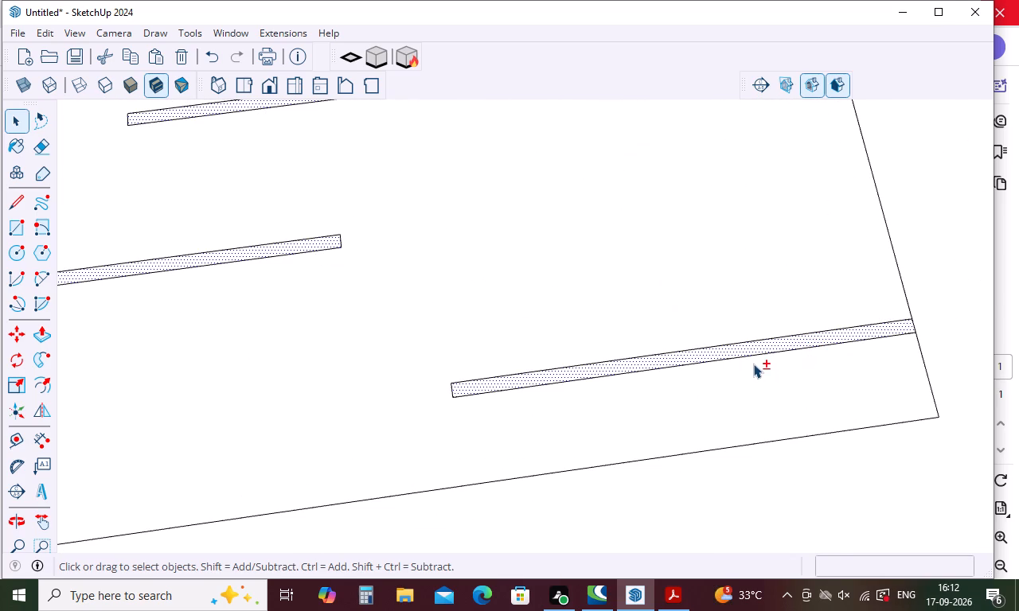
scroll(753, 363, "down", 18, "shift")
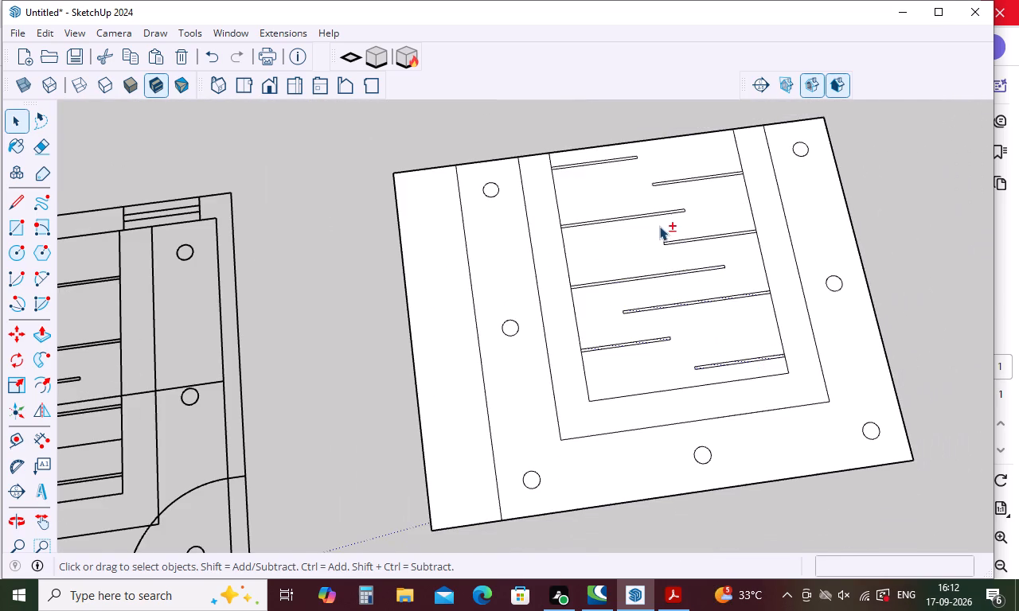
scroll(659, 223, "up", 9, "shift")
scroll(678, 322, "up", 6, "shift")
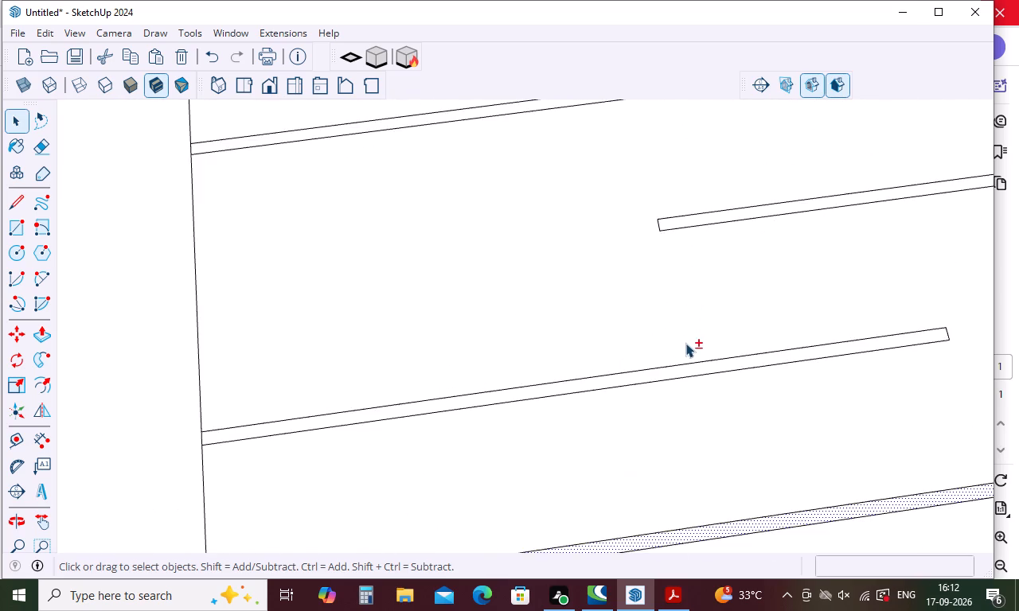
scroll(685, 343, "up", 5, "shift")
left_click(690, 386, "shift")
left_click(683, 142, "shift")
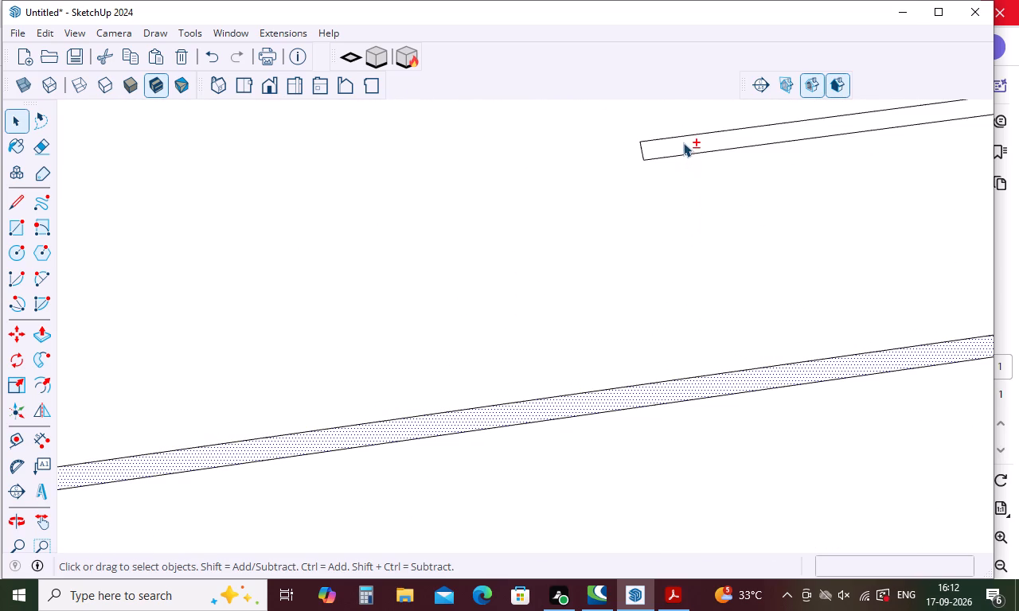
scroll(679, 284, "down", 14, "shift")
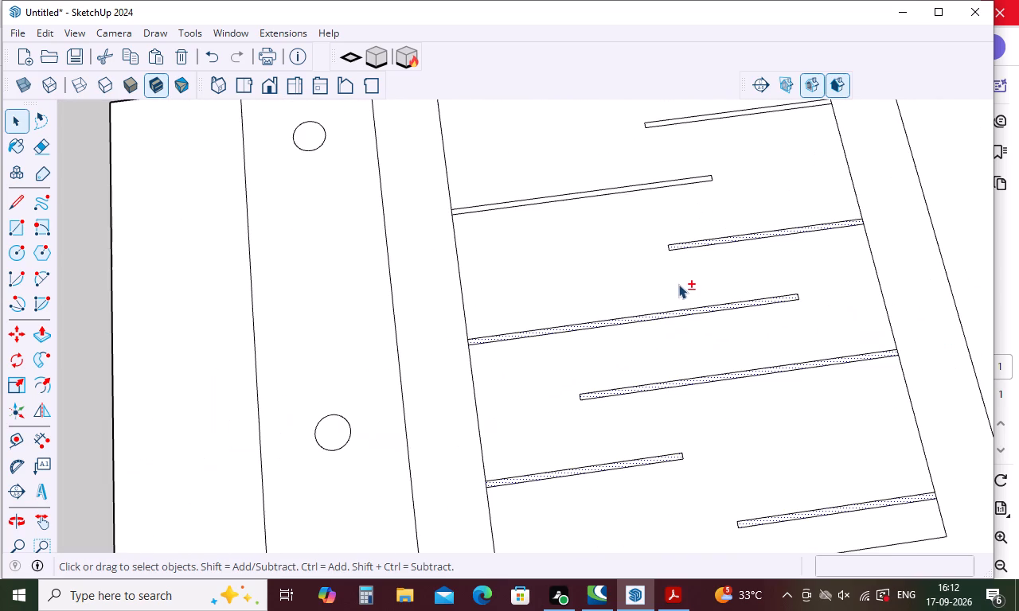
scroll(642, 164, "up", 14, "shift")
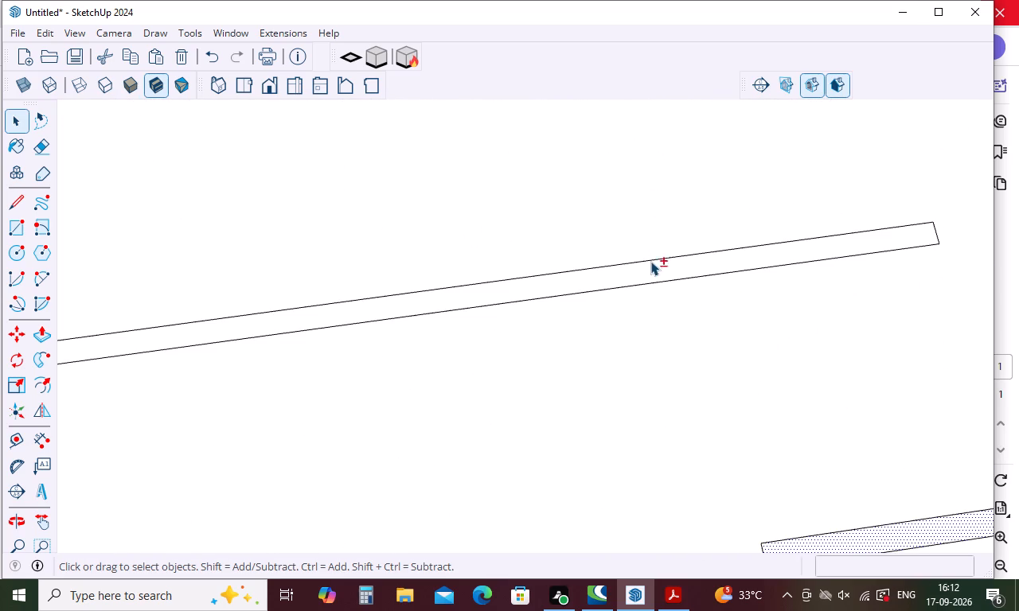
left_click(650, 268, "shift")
scroll(655, 291, "down", 15, "shift")
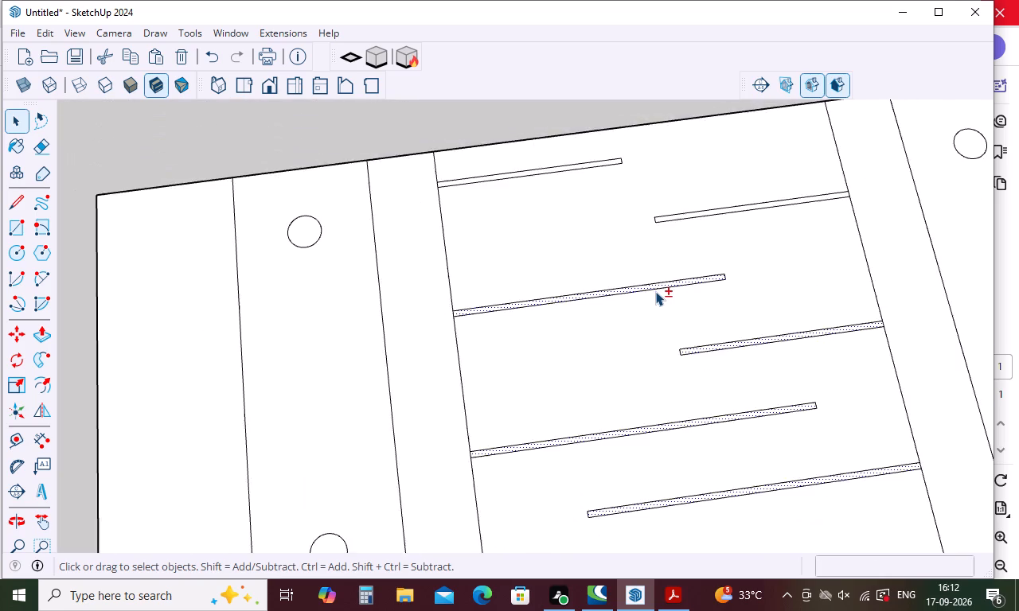
scroll(655, 291, "down", 5, "shift")
scroll(685, 215, "up", 10, "shift")
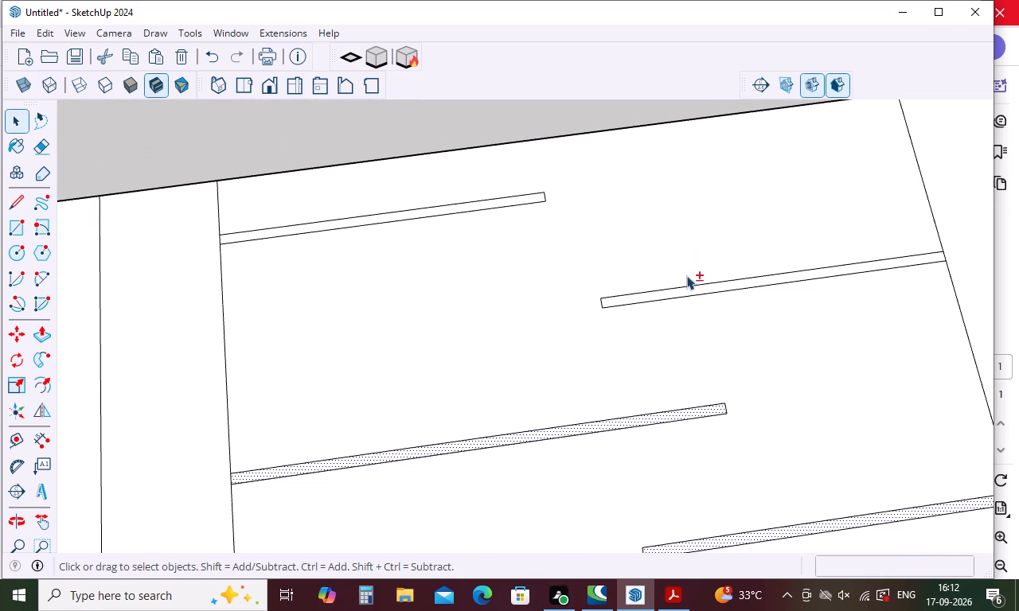
left_click(687, 290, "shift")
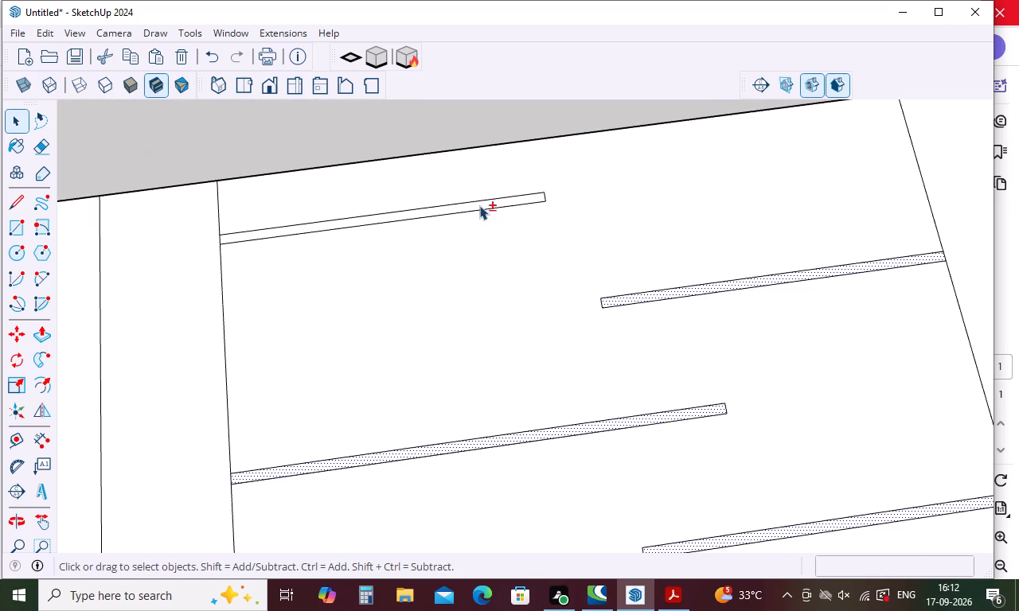
left_click(478, 204, "shift")
key("Delete")
Examine the ceiling detail's strip openings, circles and border bands from several angles and distances.
scroll(494, 325, "down", 15)
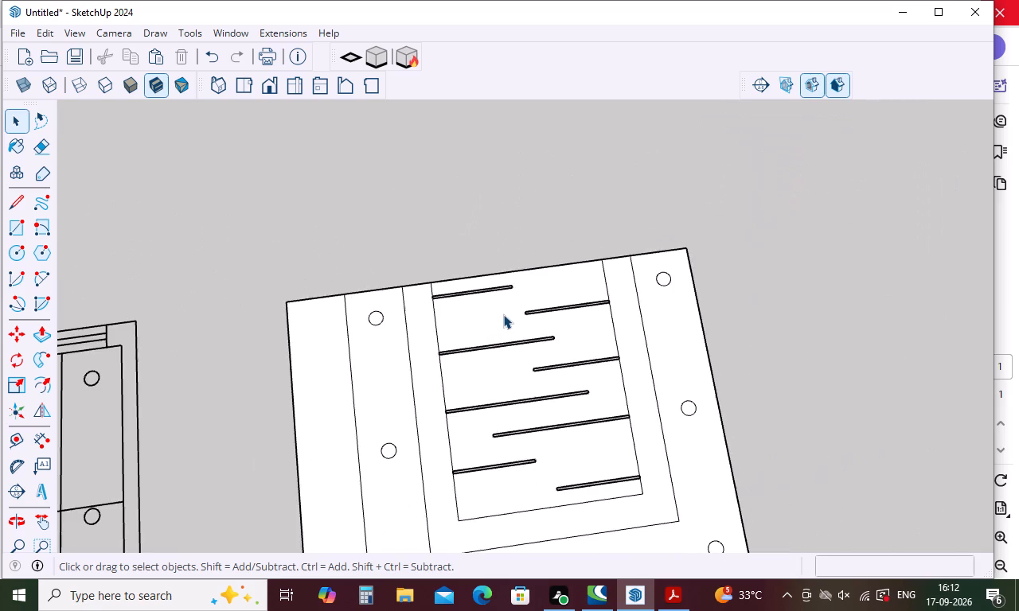
scroll(503, 314, "down", 5)
middle_click_drag(494, 342, 490, 418)
scroll(490, 418, "up", 3)
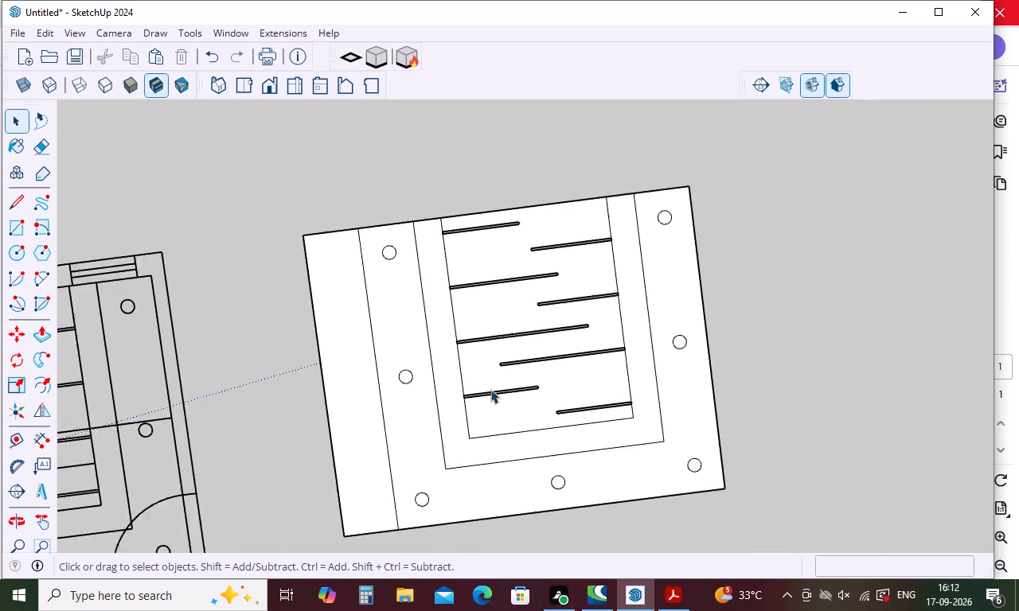
scroll(490, 389, "up", 6)
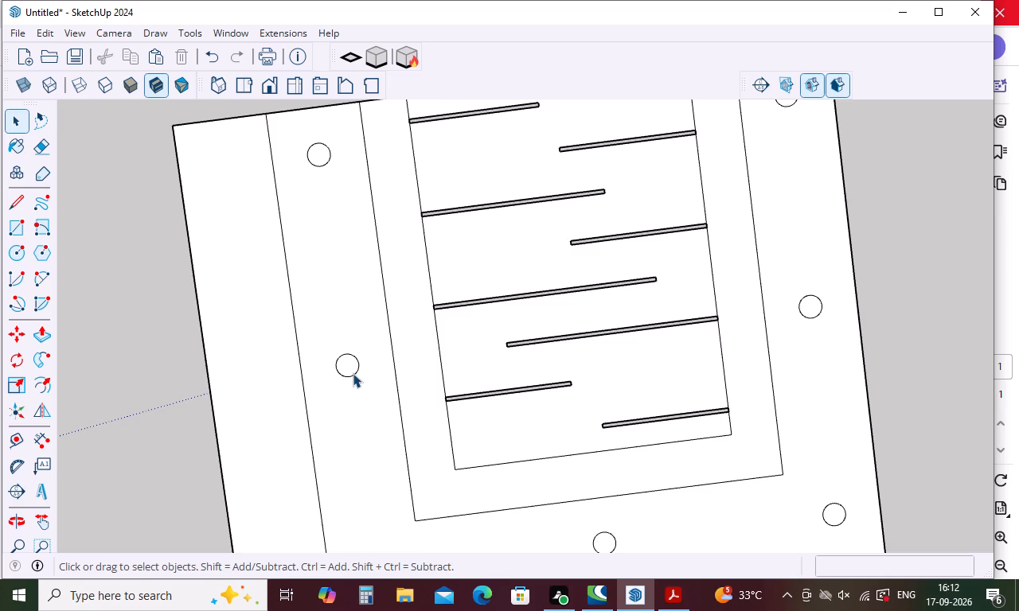
scroll(485, 159, "down", 7)
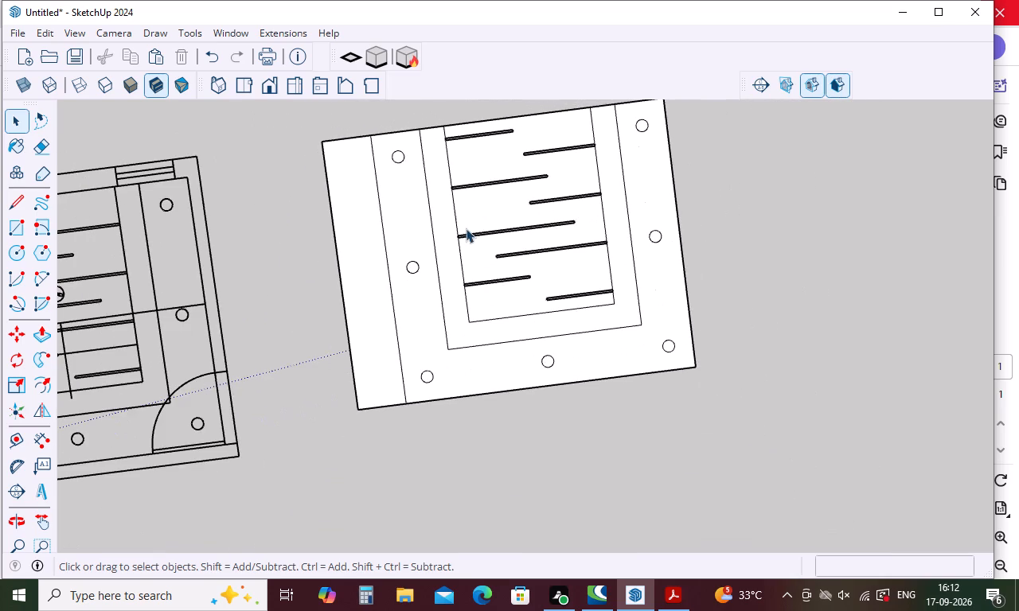
middle_click_drag(466, 228, 471, 55)
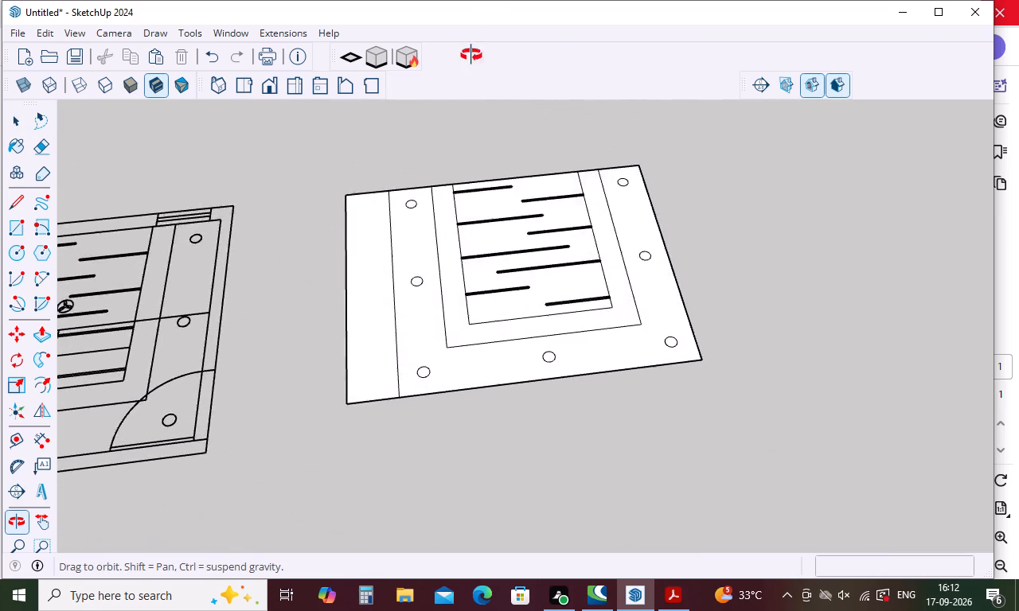
middle_click_drag(471, 55, 472, 39)
scroll(411, 189, "up", 3)
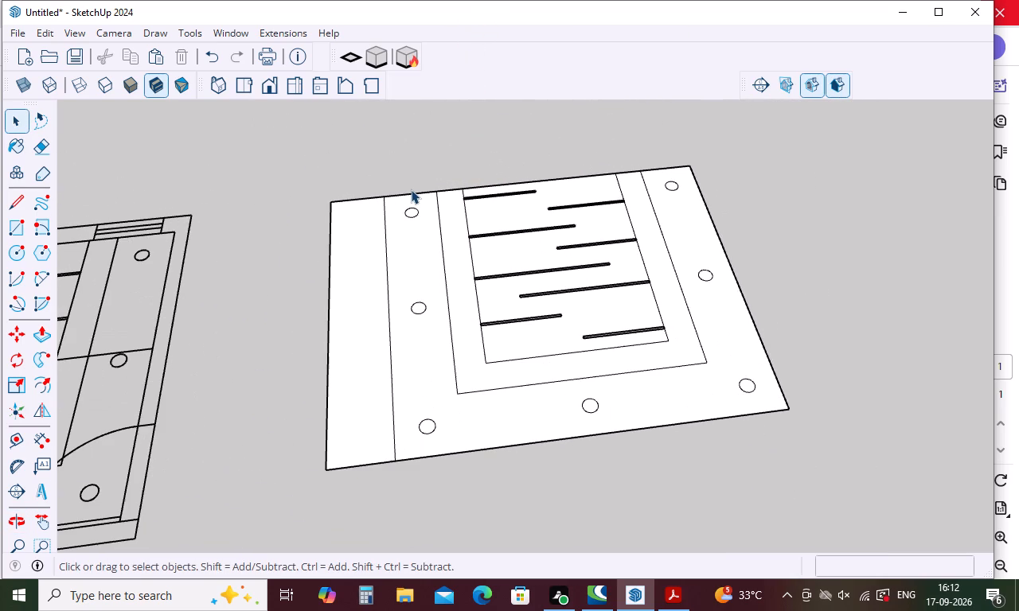
scroll(404, 239, "up", 3)
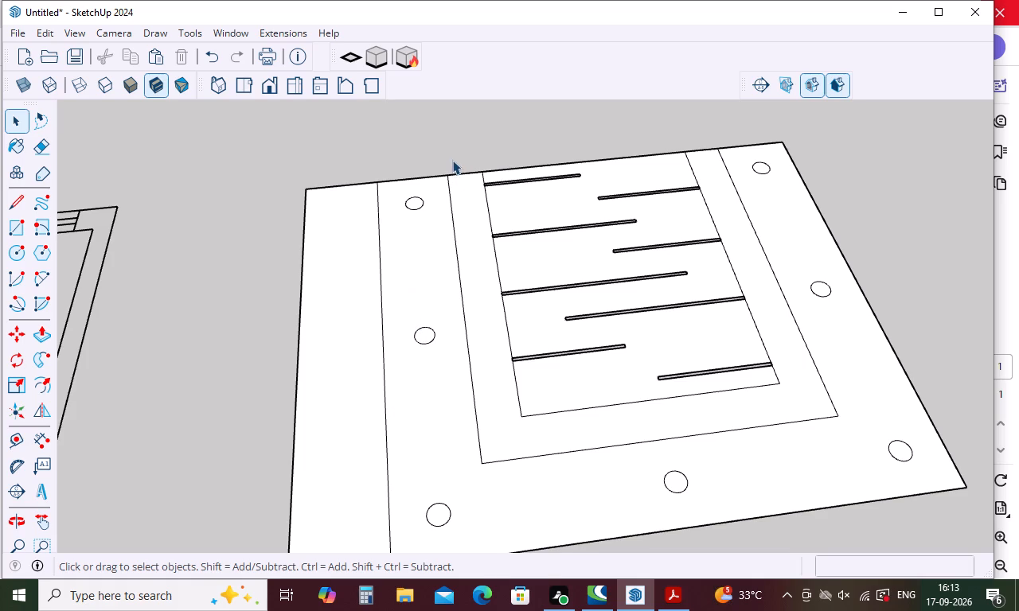
Compare the room plan with the separate faced ceiling detail beside it from several angles and distances.
scroll(456, 202, "down", 10)
middle_click_drag(456, 203, 475, 325)
scroll(433, 346, "down", 5)
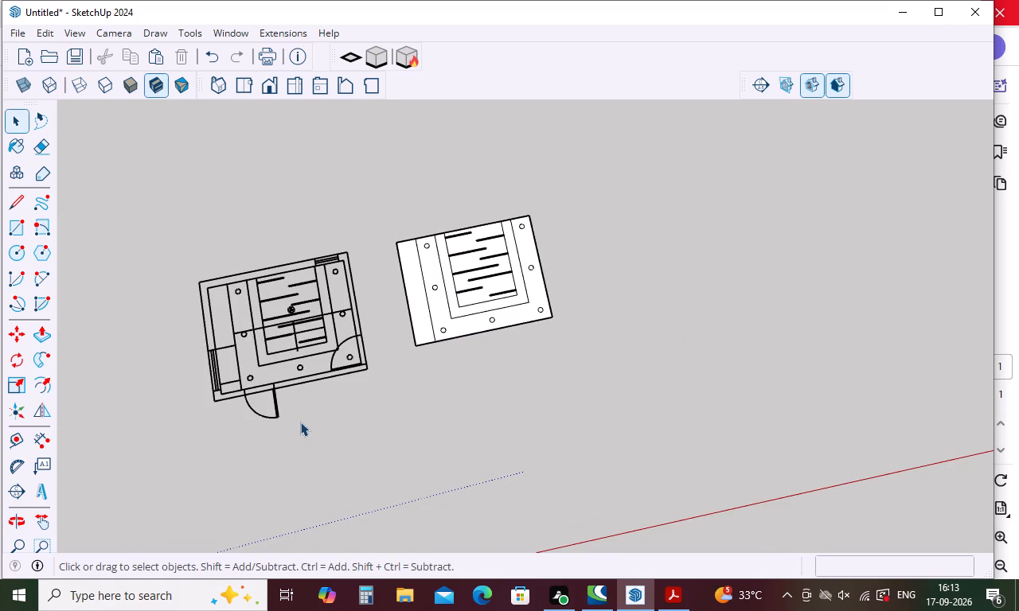
scroll(401, 294, "down", 5)
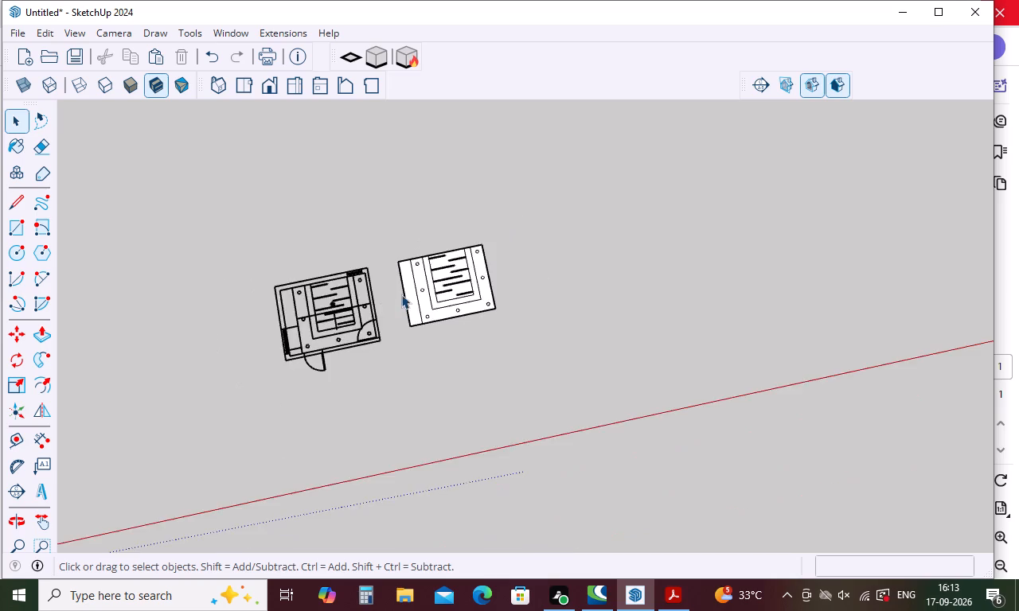
scroll(401, 294, "down", 4)
scroll(276, 358, "up", 5)
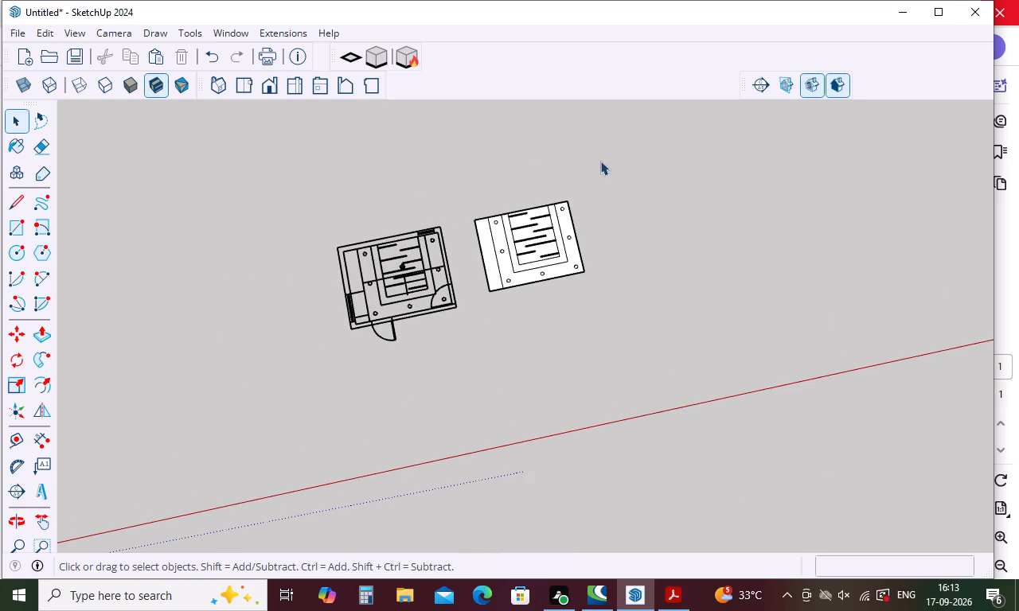
middle_click_drag(606, 162, 546, 130)
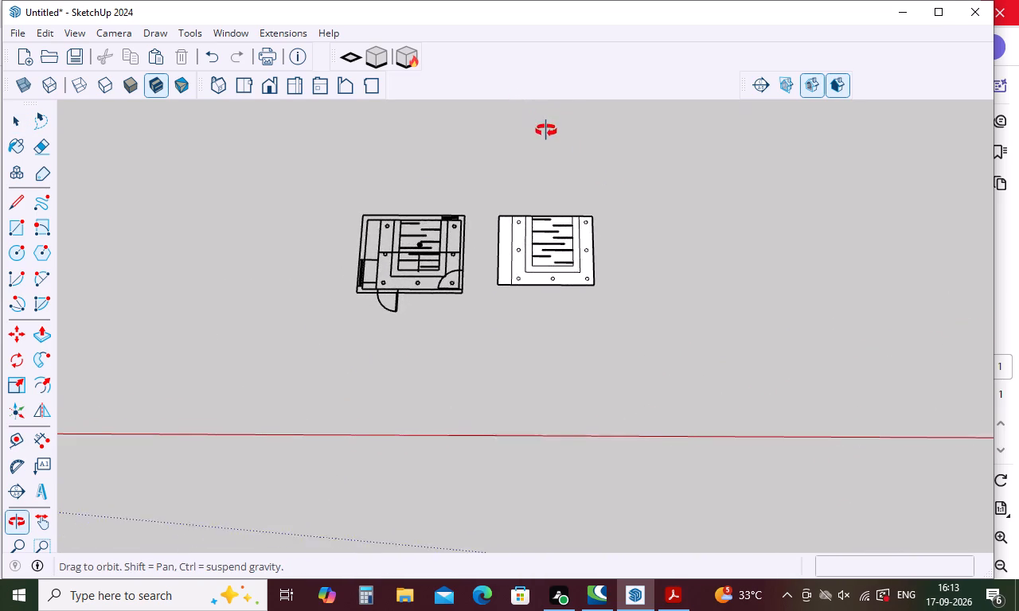
middle_click_drag(546, 130, 550, 137)
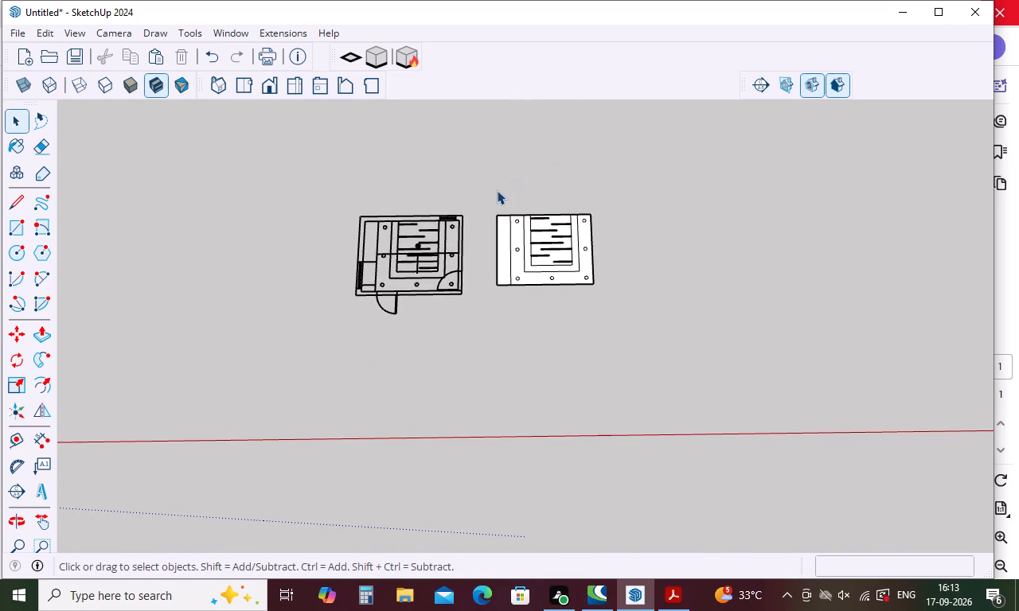
scroll(442, 200, "up", 4)
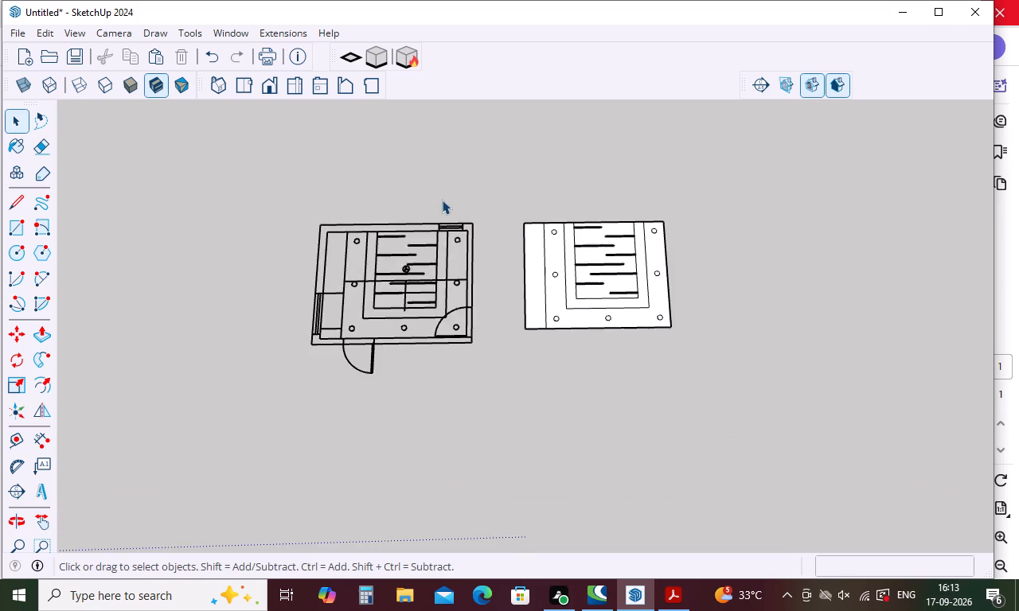
scroll(442, 200, "up", 4)
middle_click_drag(511, 227, 499, 134)
middle_click_drag(502, 239, 510, 202)
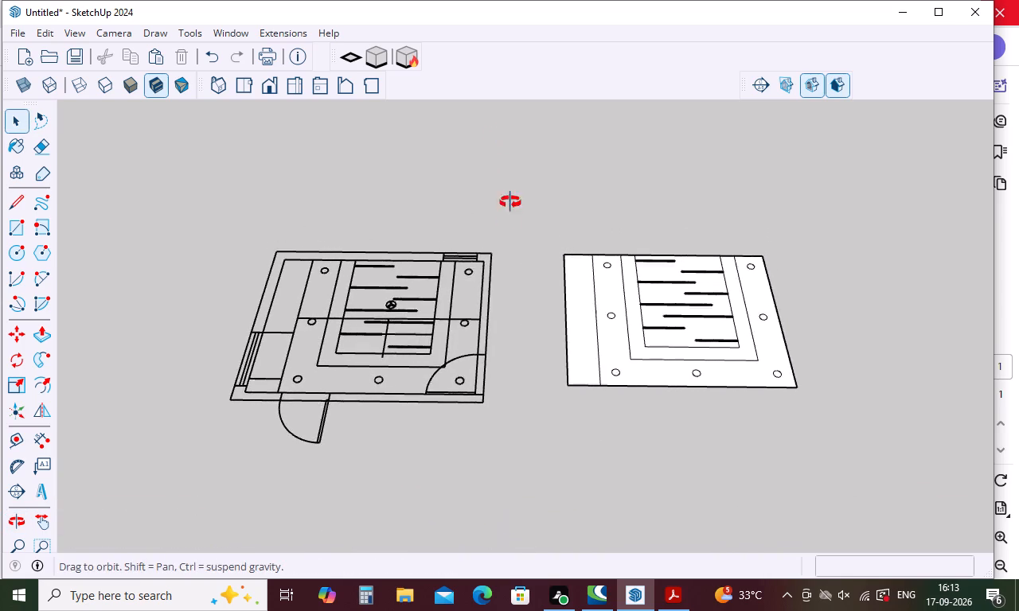
middle_click_drag(510, 202, 524, 117)
middle_click_drag(524, 169, 467, 308)
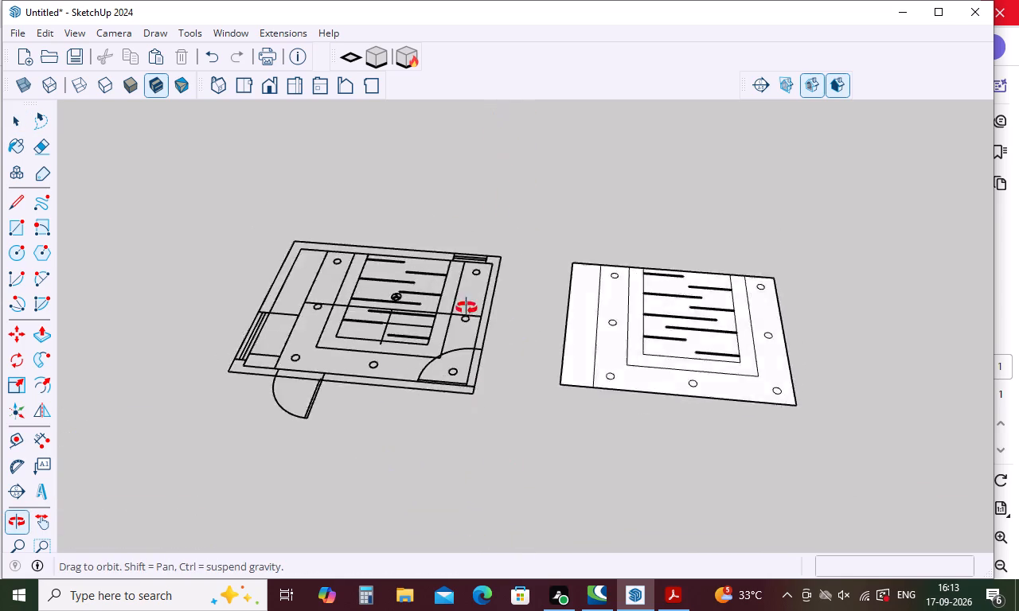
middle_click_drag(467, 308, 776, 343)
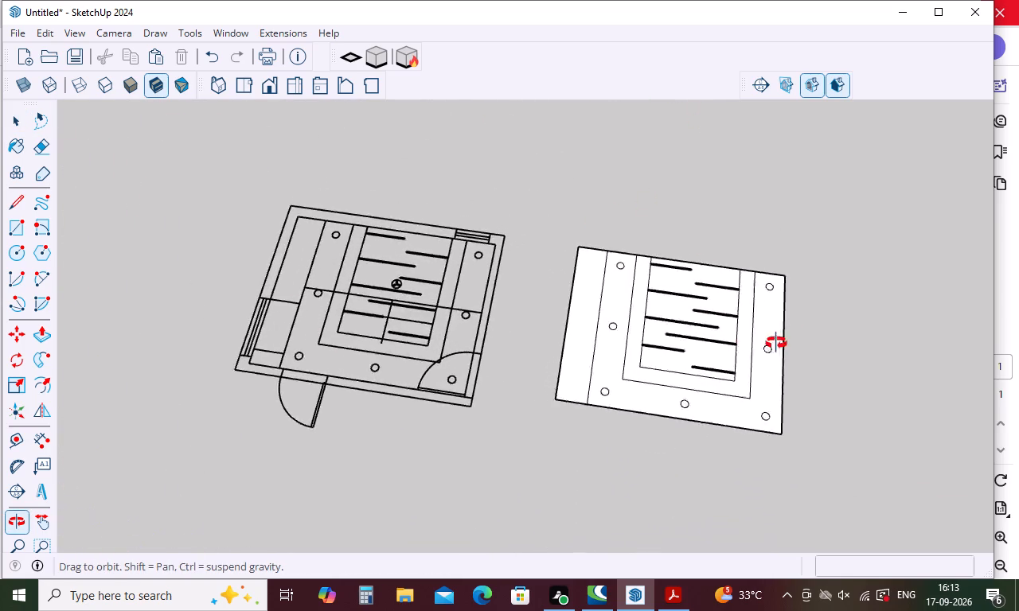
middle_click_drag(776, 343, 767, 350)
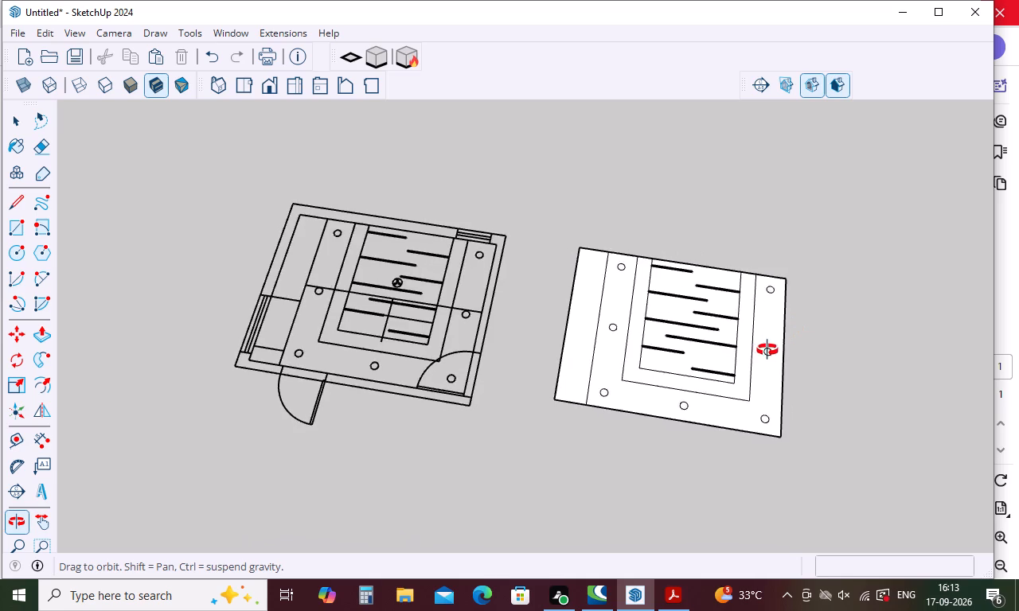
middle_click_drag(767, 350, 784, 189)
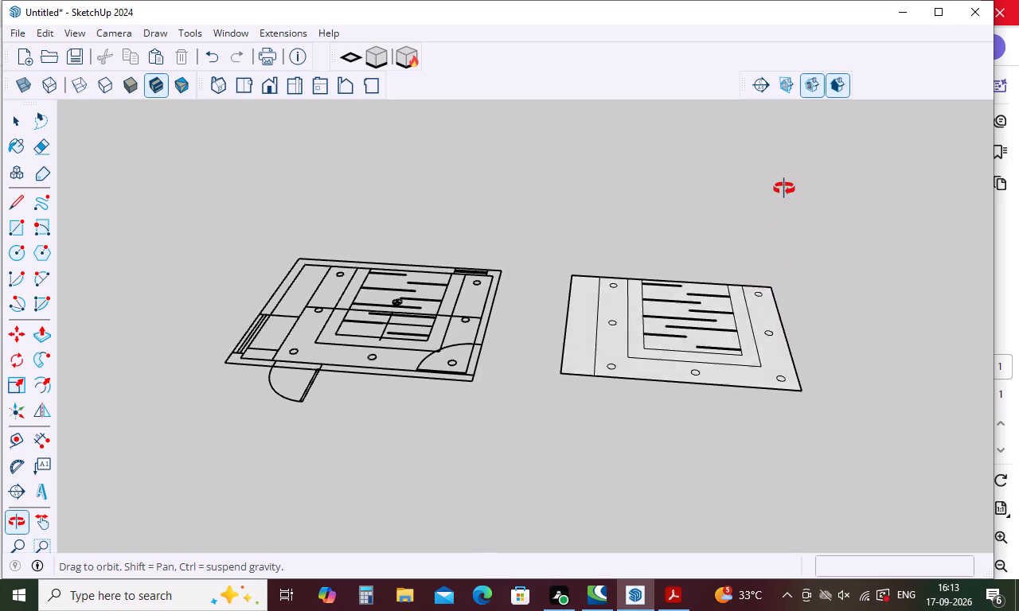
middle_click_drag(784, 189, 764, 239)
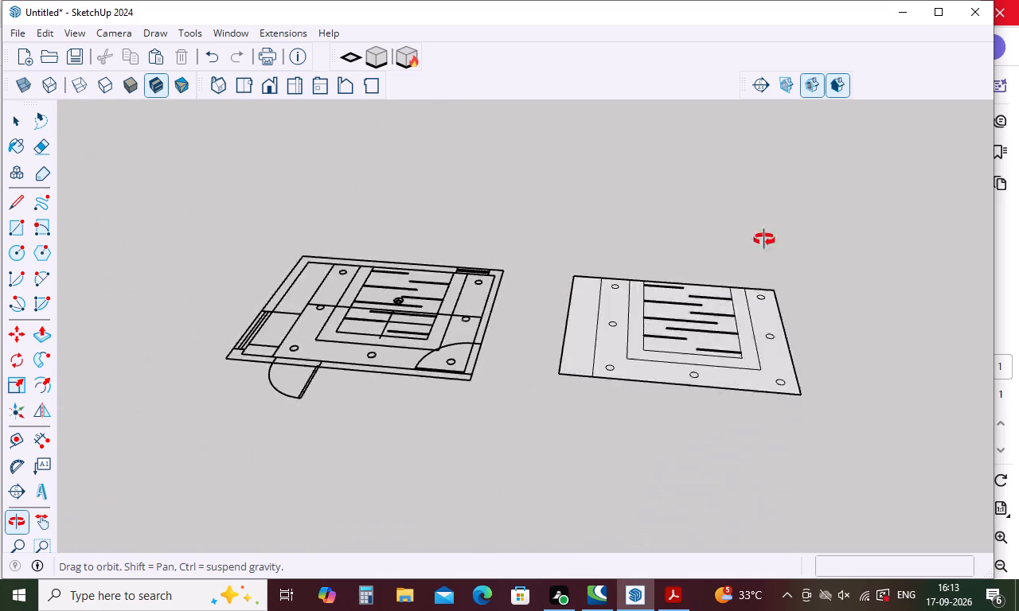
middle_click_drag(764, 239, 498, 307)
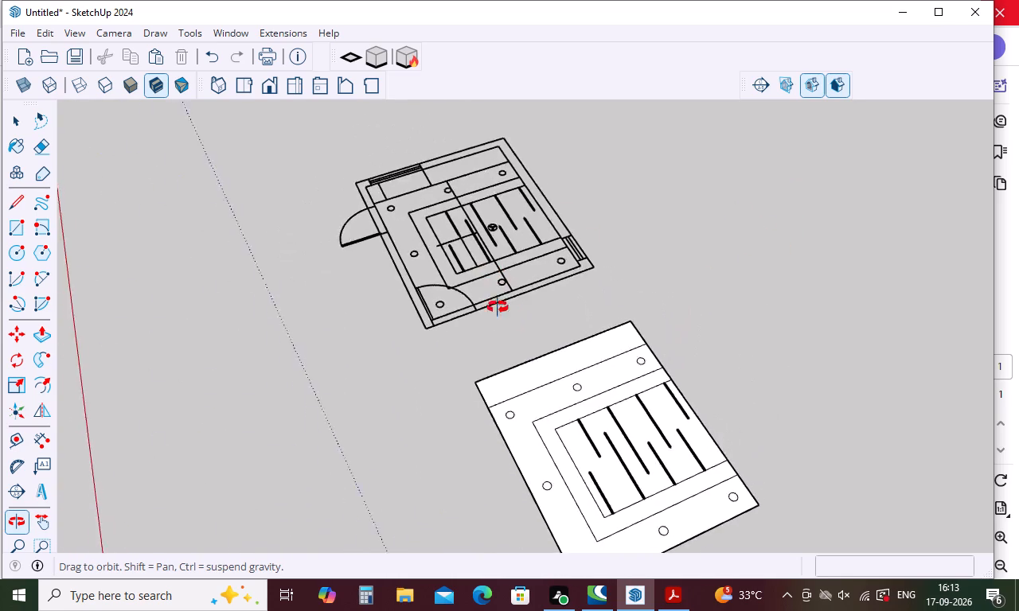
middle_click_drag(498, 307, 795, 231)
scroll(554, 332, "down", 4)
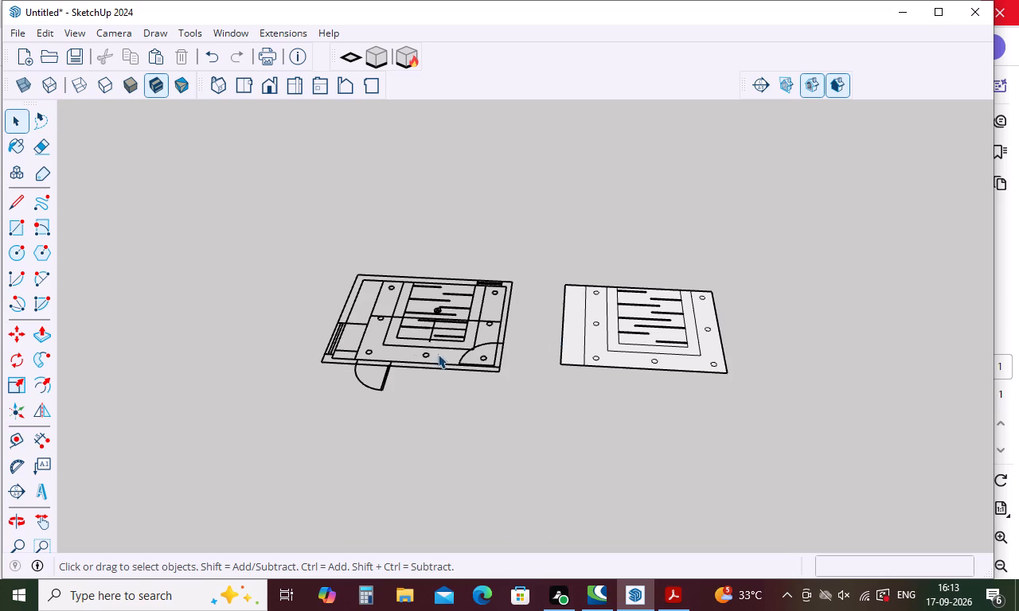
scroll(302, 316, "up", 8)
middle_click_drag(319, 329, 388, 371)
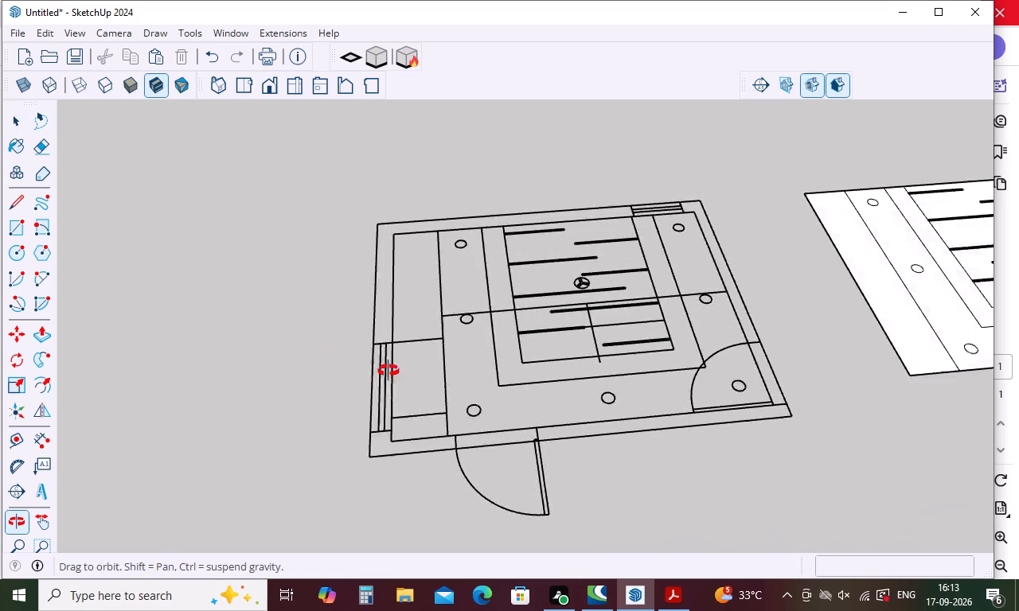
middle_click_drag(388, 371, 494, 369)
scroll(525, 312, "down", 5)
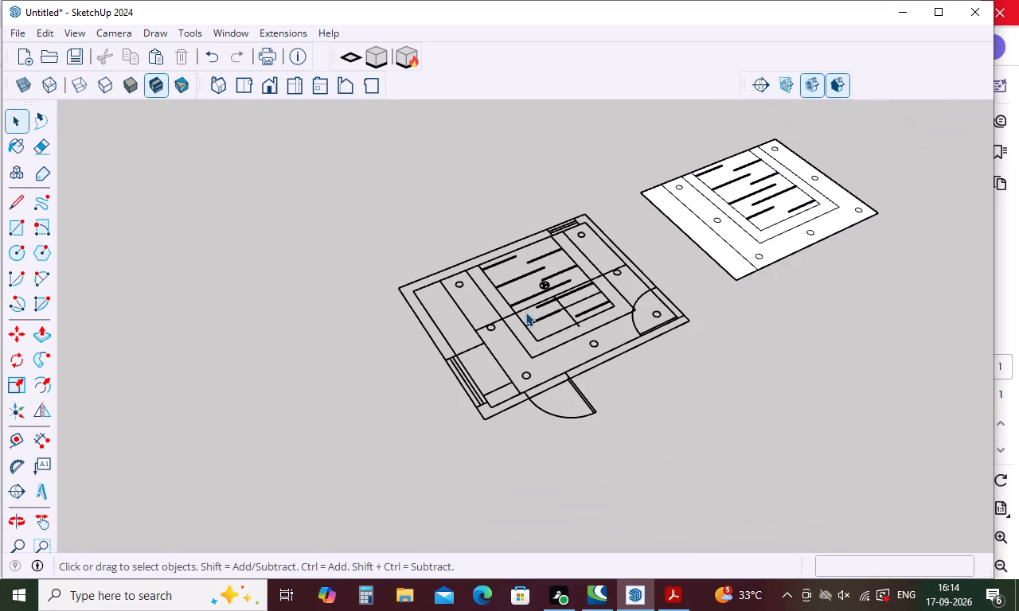
scroll(525, 312, "down", 4)
middle_click_drag(748, 375, 700, 424)
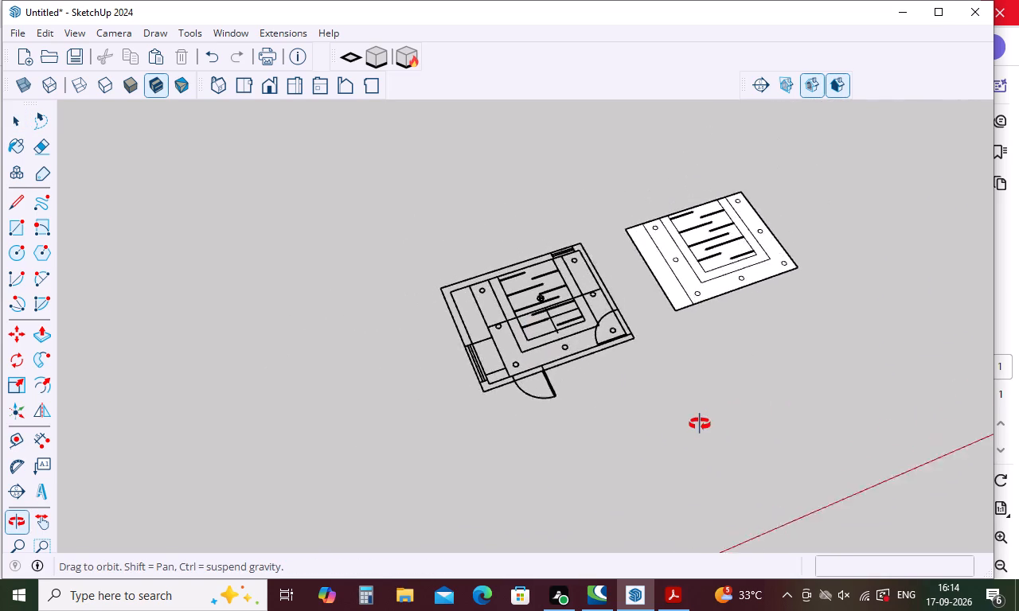
middle_click_drag(700, 424, 736, 312)
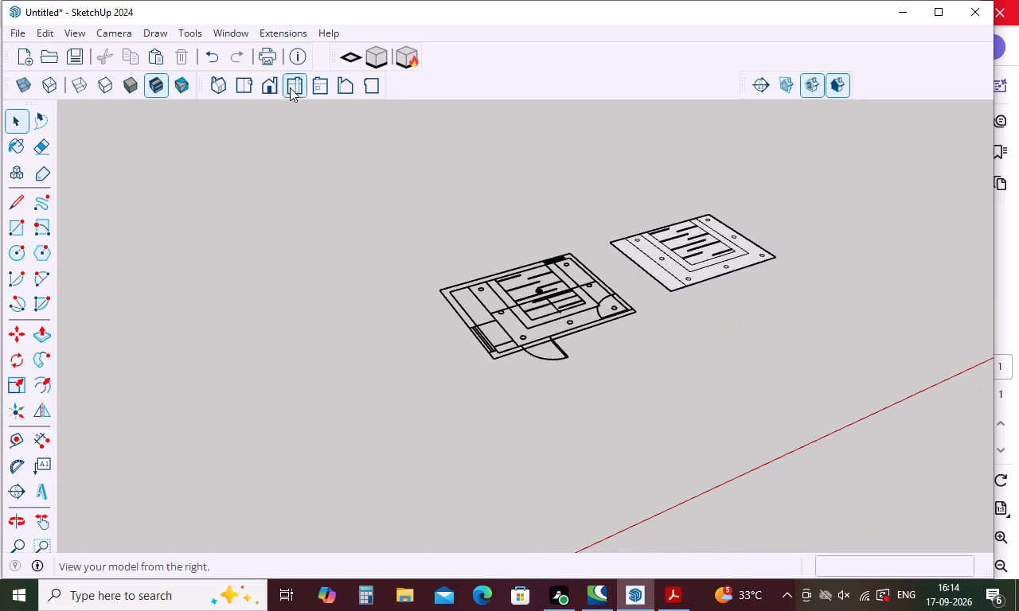
Import the AutoCAD drawing "aparna autocad plan(for students)" from Downloads into the current model and dismiss the import results.
left_click(26, 34)
left_click(62, 257)
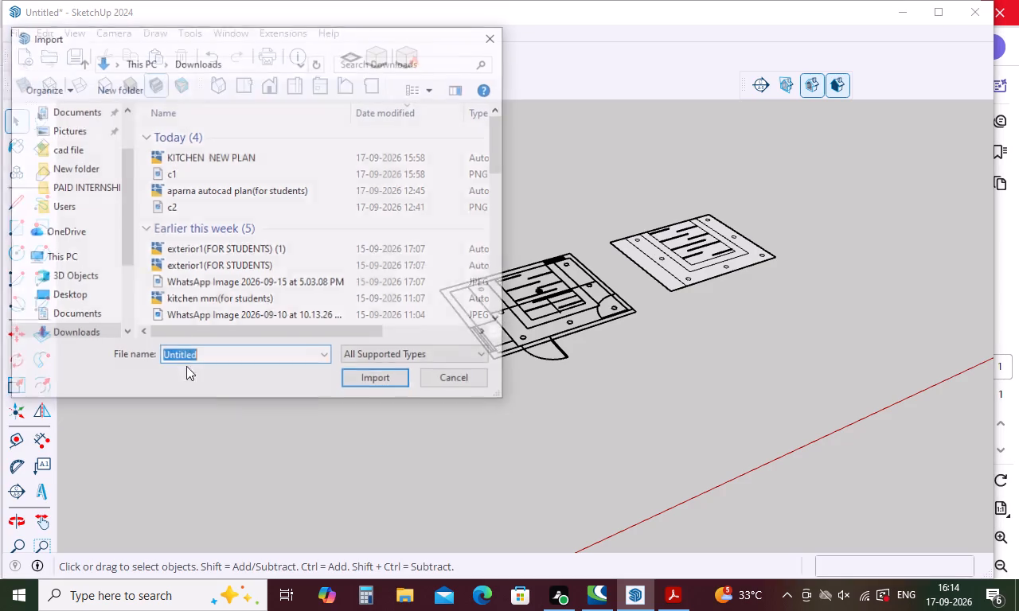
left_click(373, 383)
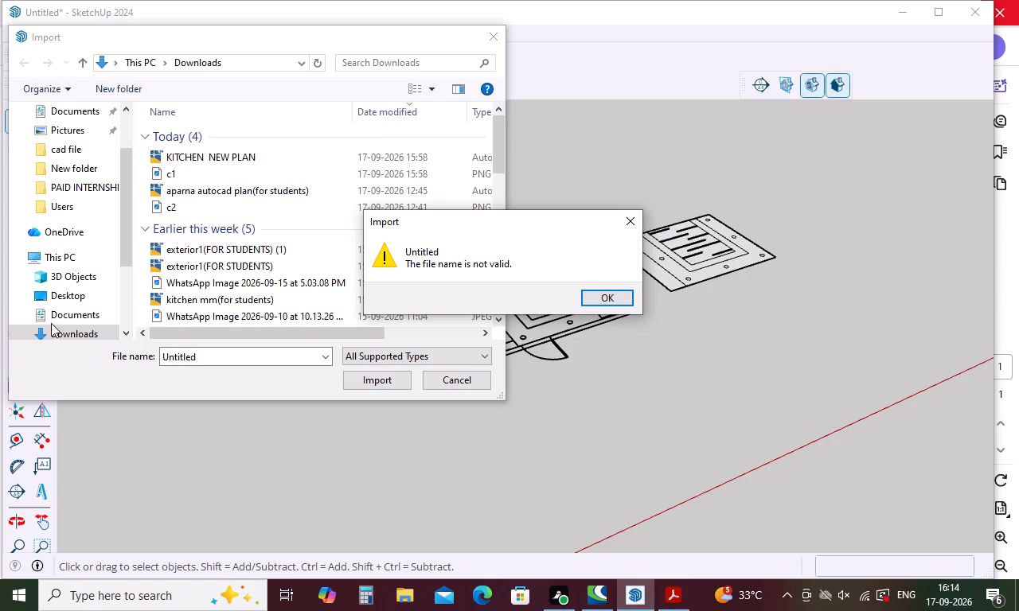
scroll(64, 96, "up", 3)
scroll(84, 204, "up", 3)
left_click(603, 300)
scroll(103, 184, "up", 4)
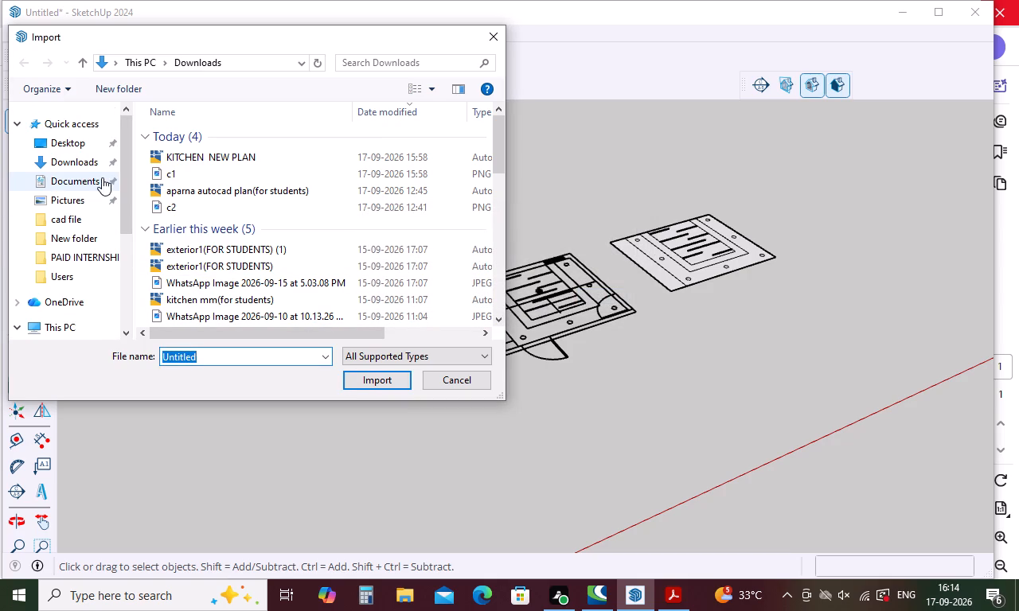
left_click(90, 165)
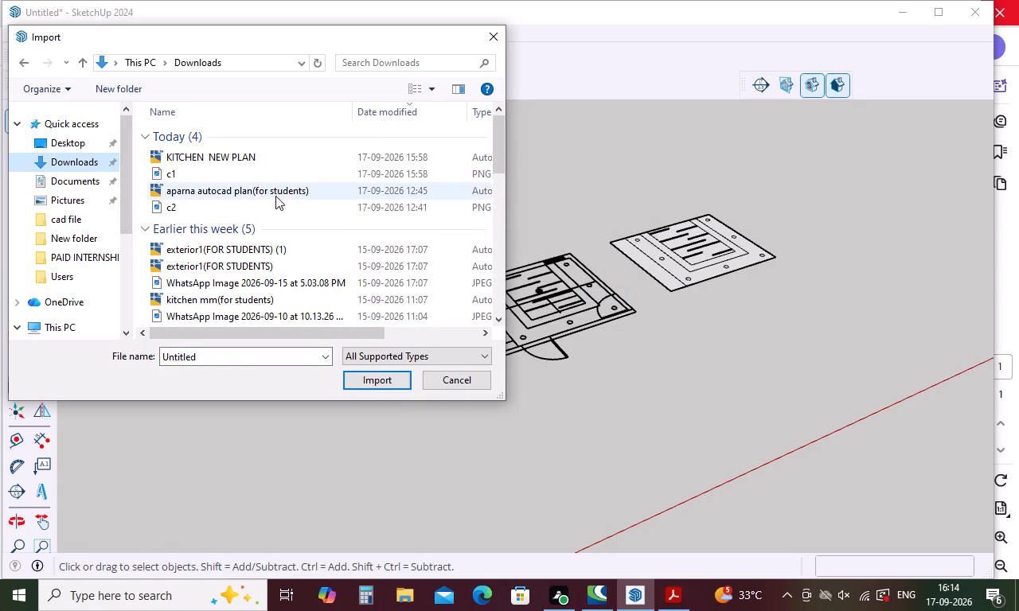
left_click(279, 194)
left_click(365, 381)
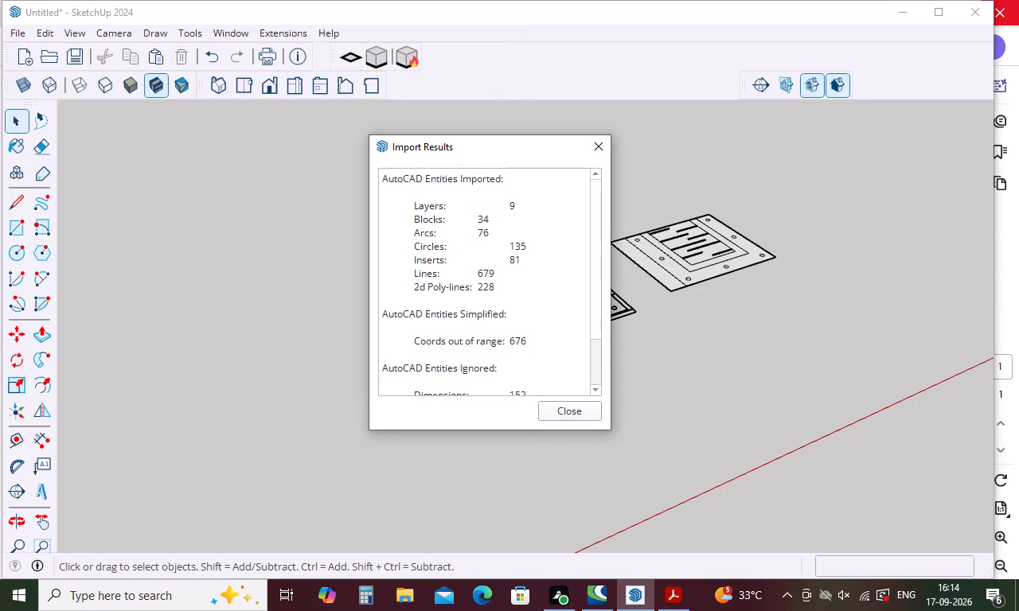
left_click(576, 420)
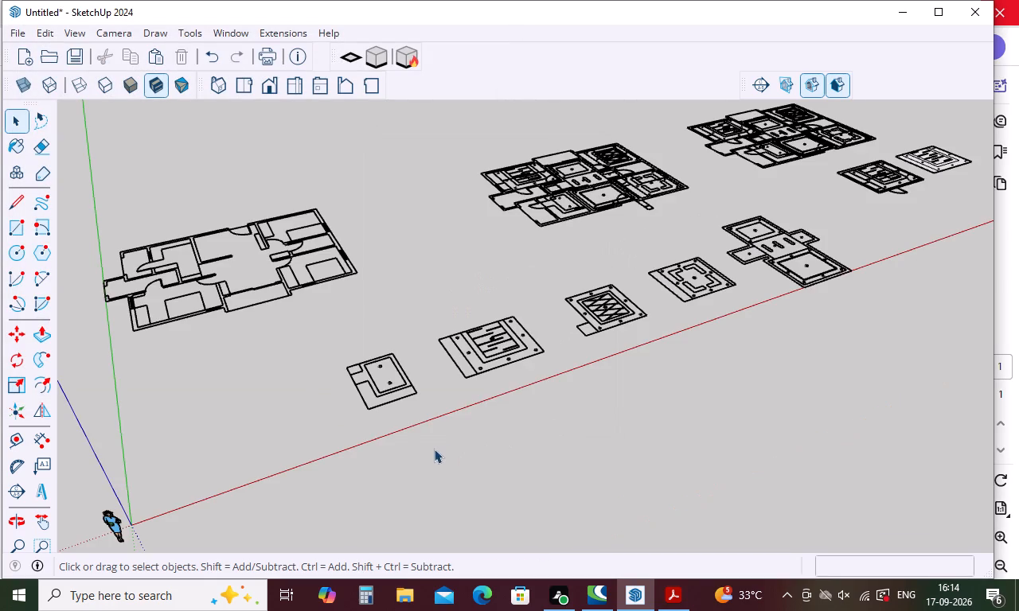
Examine the imported floor plan, ceiling plans and individual ceiling details in relation to the extracted room and the axes.
scroll(448, 442, "down", 4)
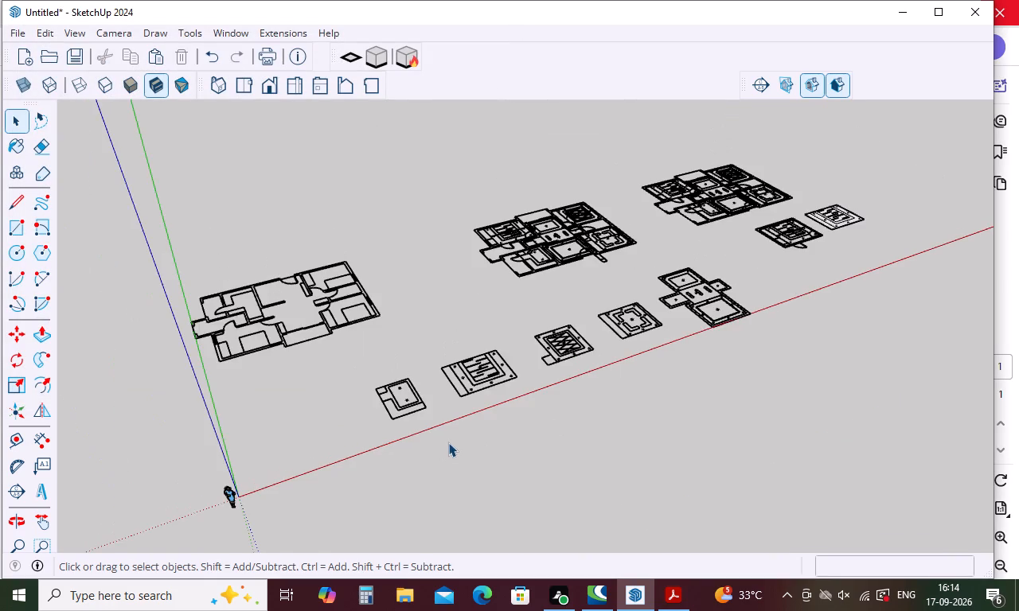
scroll(448, 442, "down", 3)
scroll(716, 189, "up", 4)
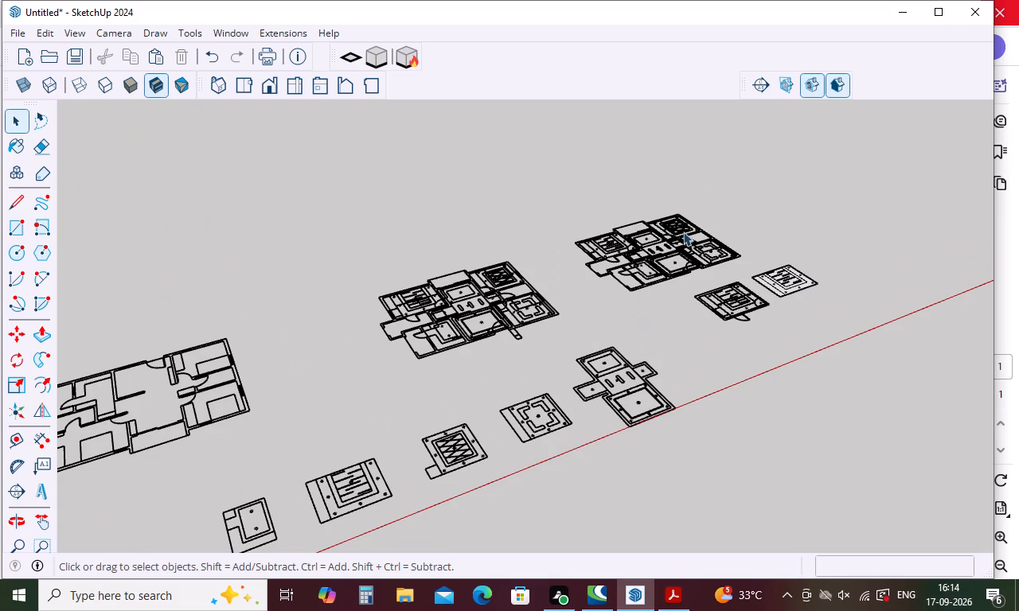
middle_click_drag(681, 235, 638, 452)
scroll(410, 261, "up", 4)
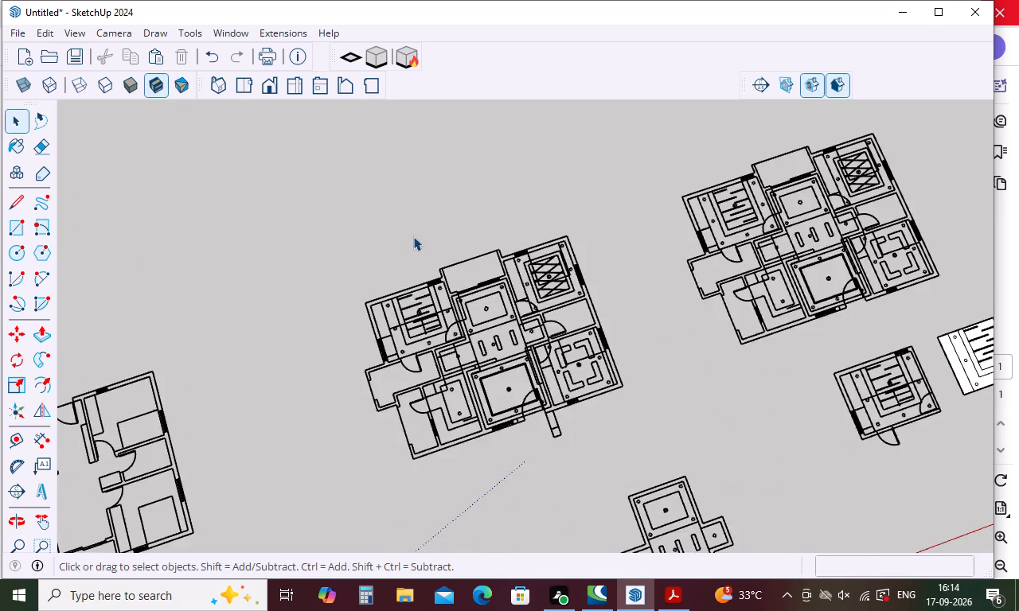
scroll(427, 354, "up", 8)
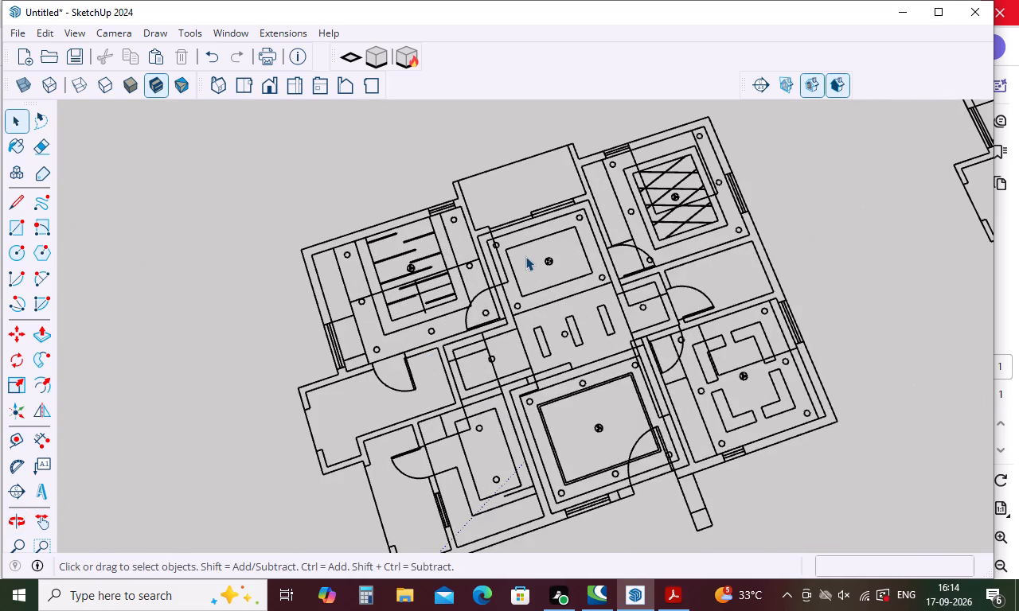
scroll(525, 256, "down", 4)
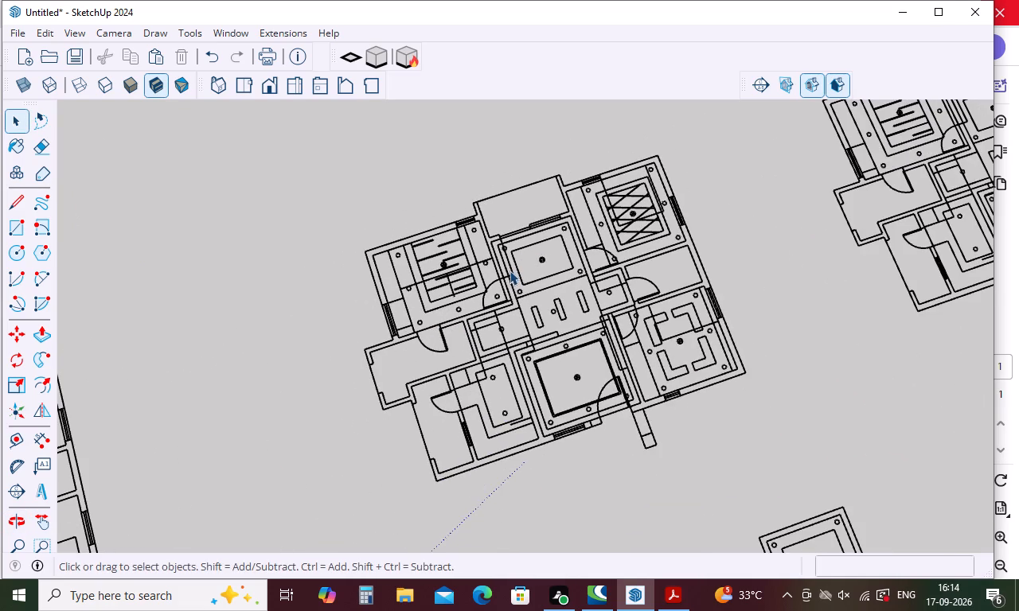
scroll(506, 275, "down", 6)
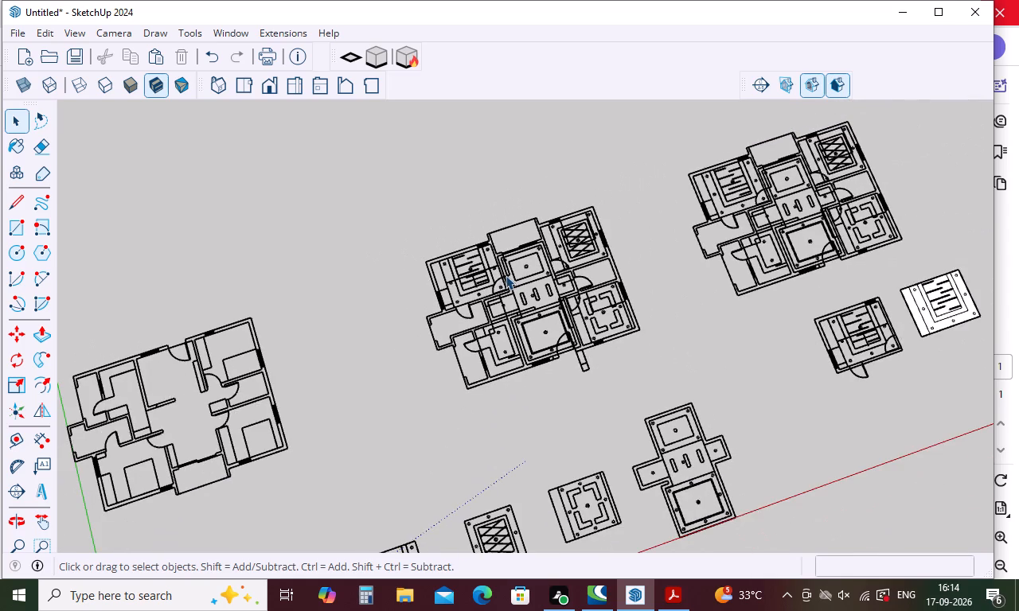
scroll(506, 275, "down", 11)
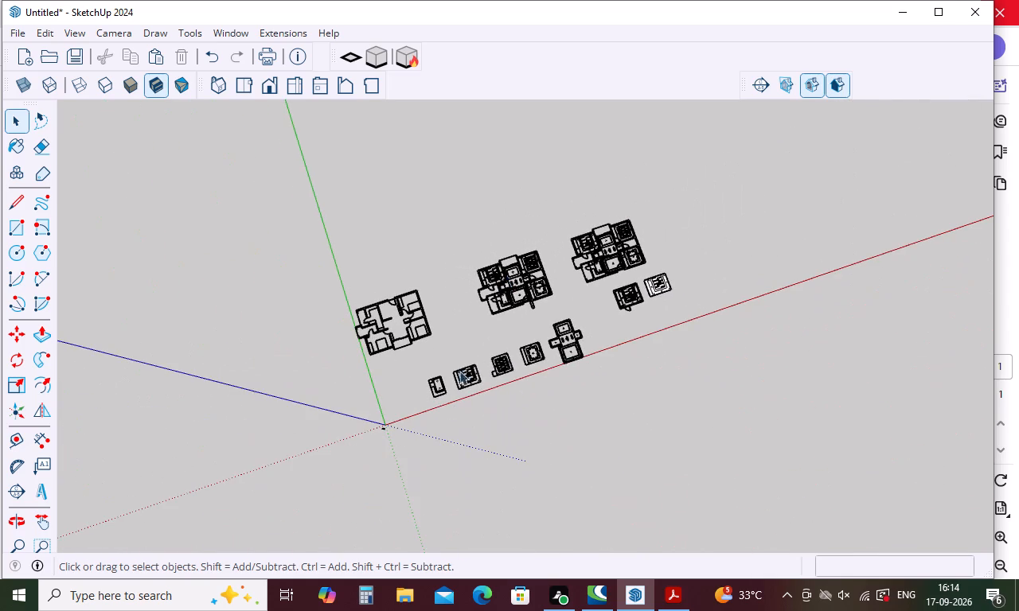
scroll(454, 407, "up", 3)
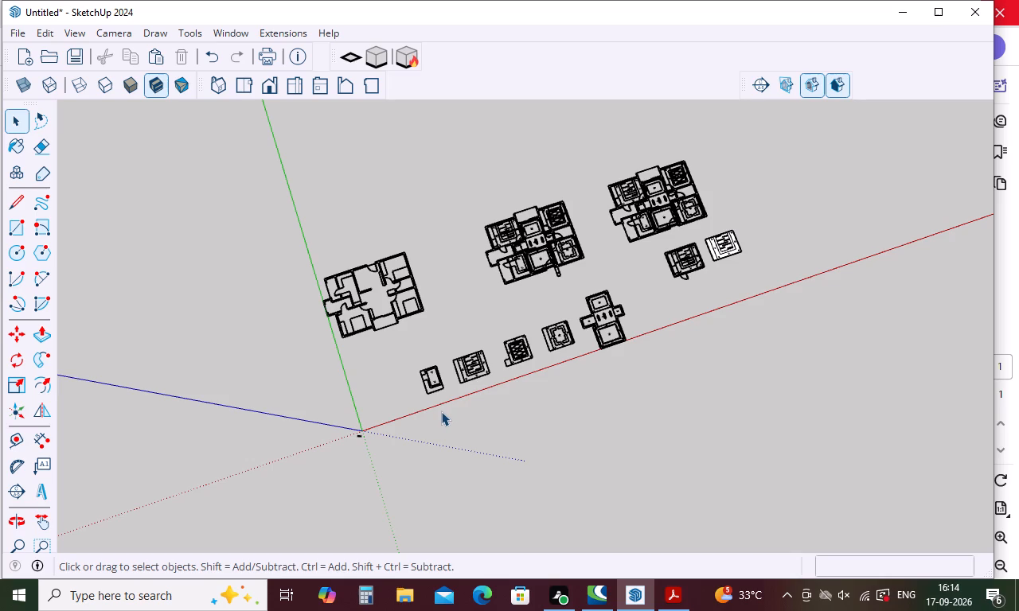
middle_click_drag(435, 415, 425, 313)
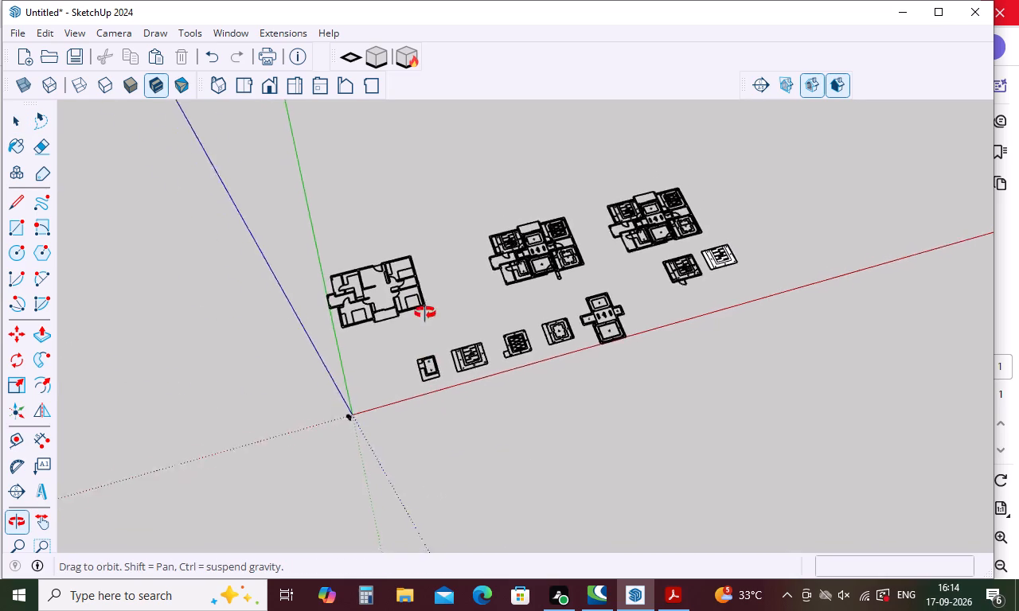
middle_click_drag(425, 313, 622, 192)
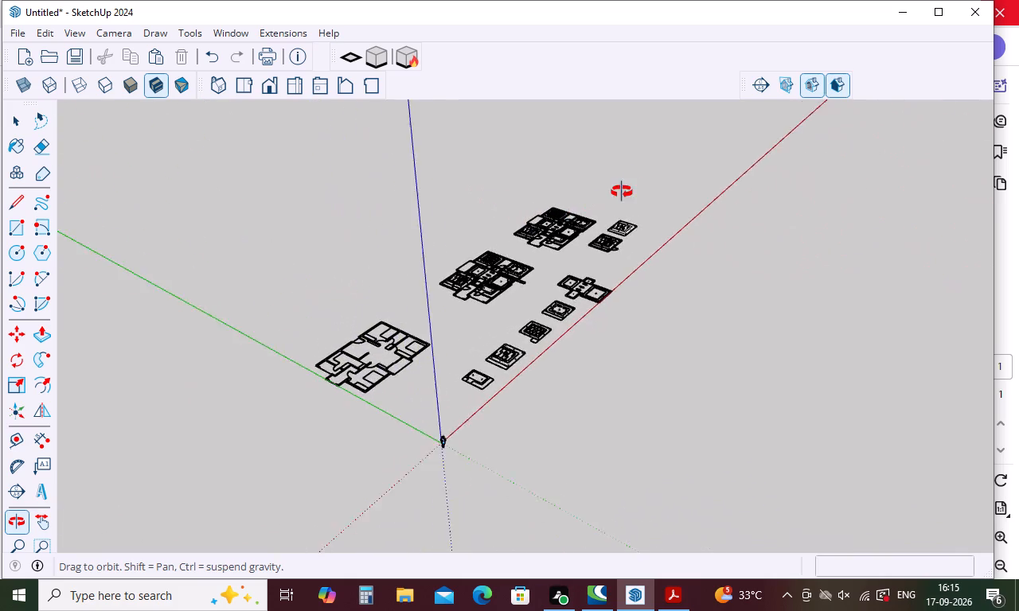
Delete the re-imported full AutoCAD drawing, keeping the extracted room plan and the faced ceiling detail.
middle_click_drag(622, 192, 434, 216)
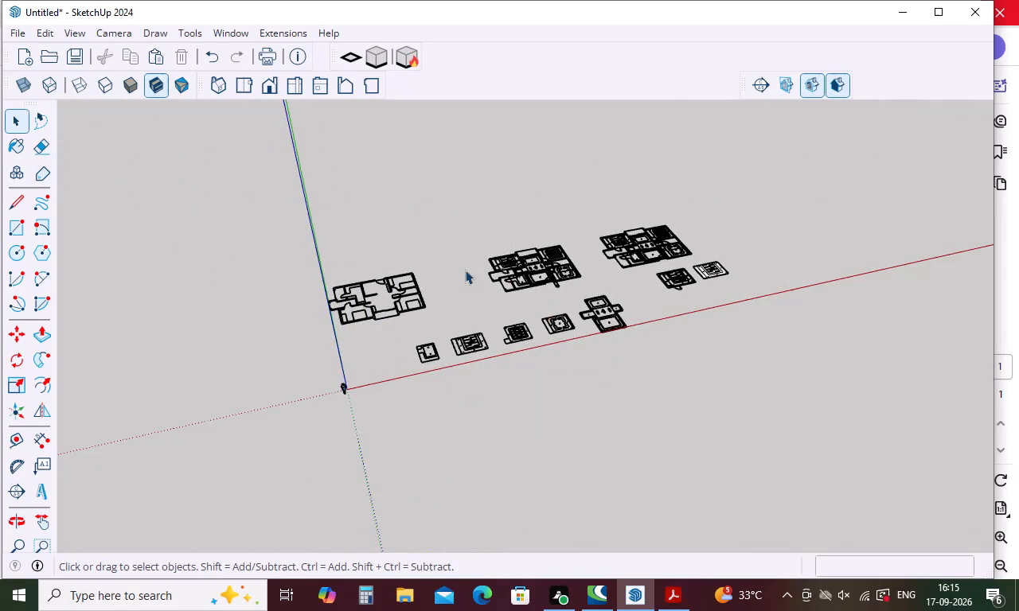
left_click(506, 267)
key("Delete")
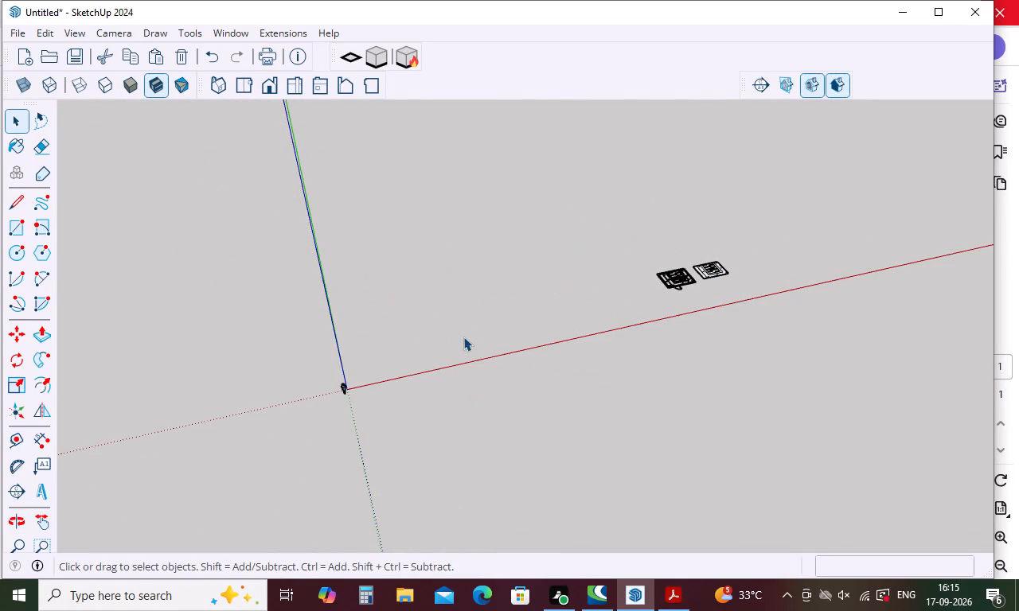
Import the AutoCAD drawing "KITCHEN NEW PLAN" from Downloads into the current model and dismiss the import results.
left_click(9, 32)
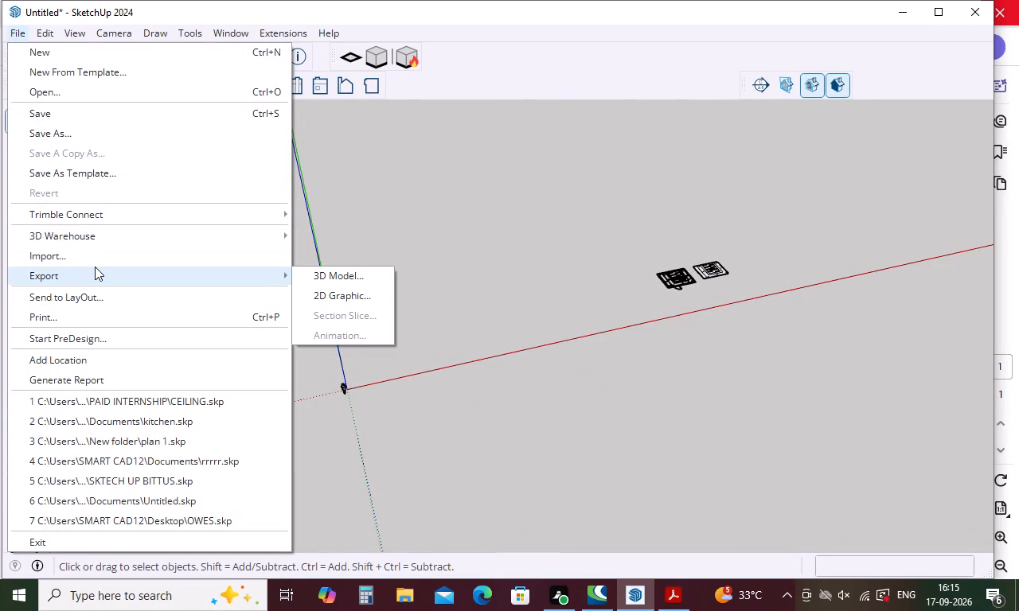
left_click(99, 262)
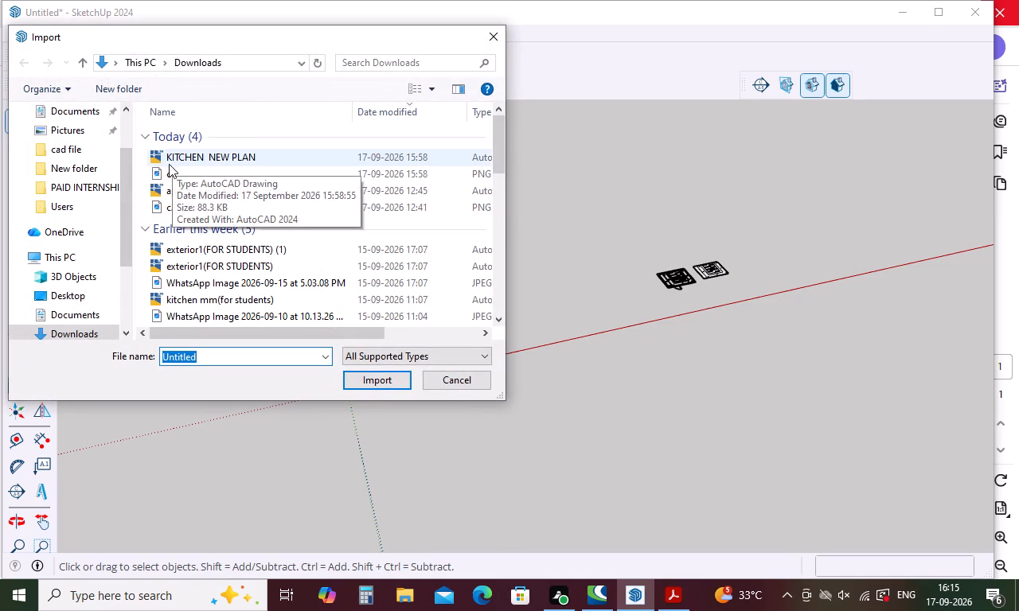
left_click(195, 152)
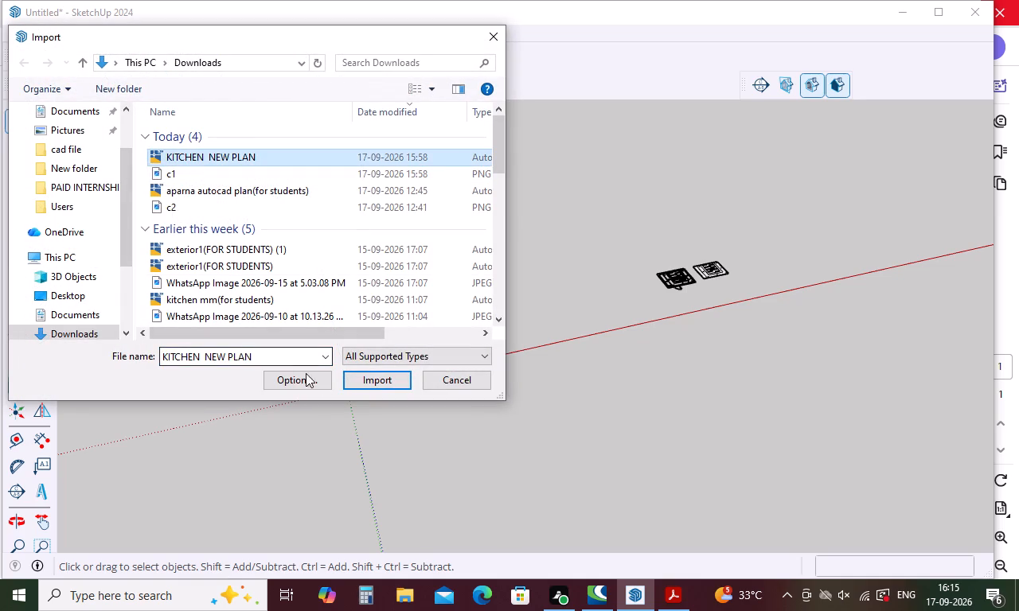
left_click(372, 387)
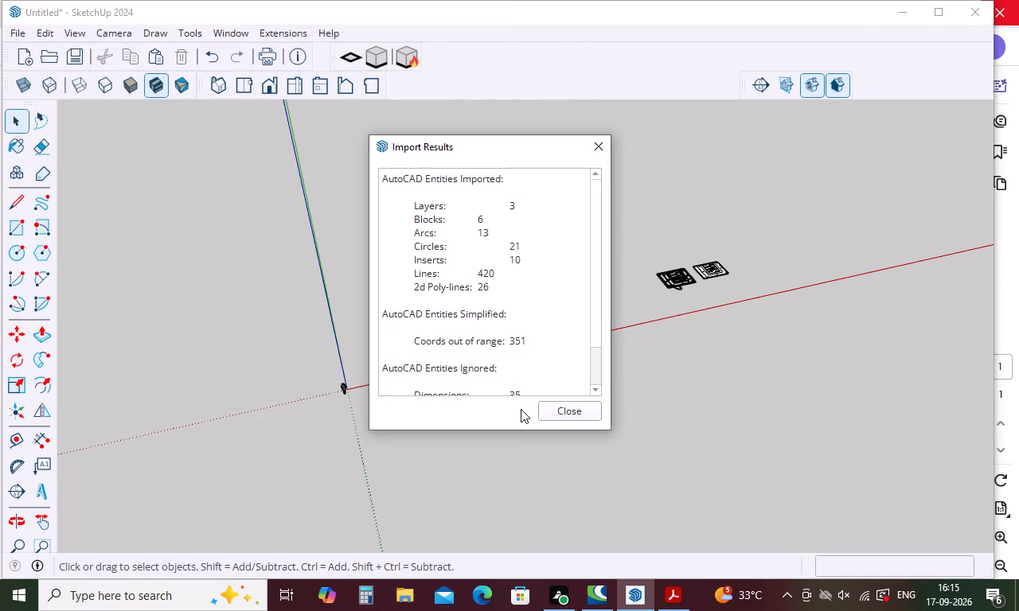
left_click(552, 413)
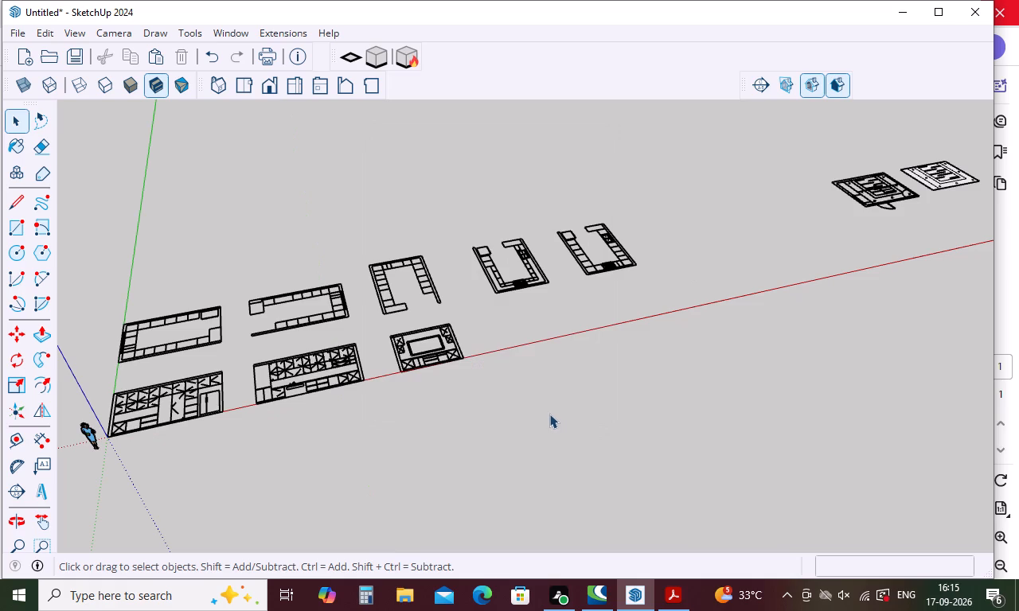
Examine the imported kitchen plans and cabinet elevations near the origin from several angles and distances.
middle_click_drag(497, 431, 506, 480)
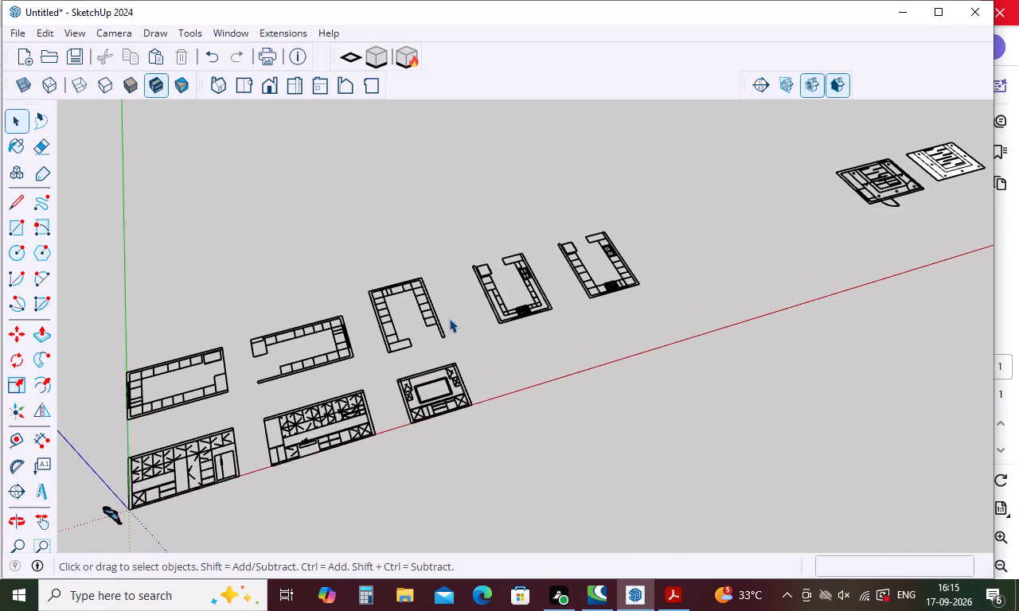
scroll(449, 318, "down", 3)
middle_click_drag(445, 342, 437, 444)
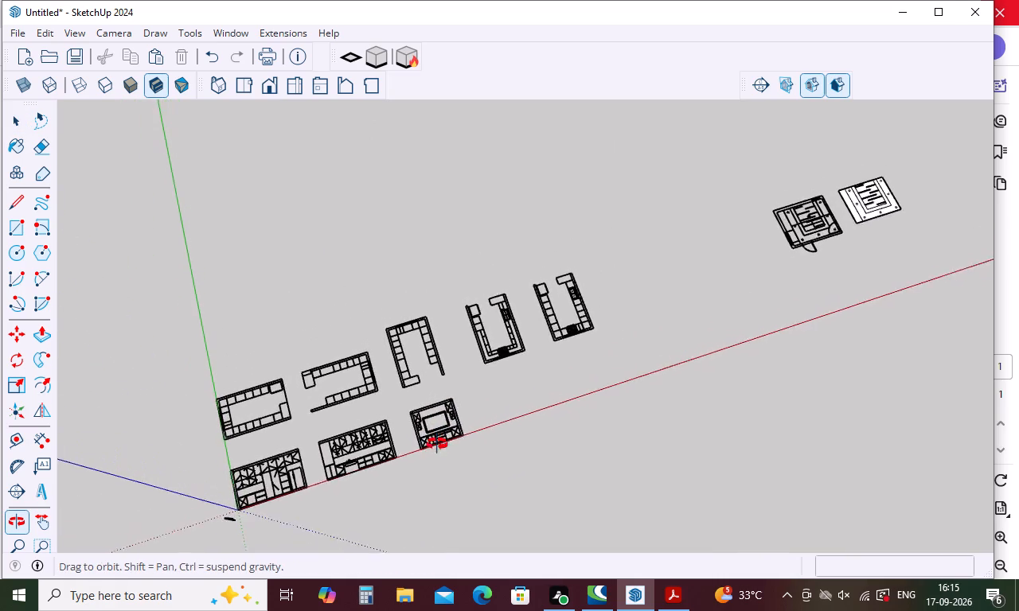
middle_click_drag(437, 444, 467, 383)
scroll(467, 372, "down", 4)
middle_click_drag(388, 471, 296, 446)
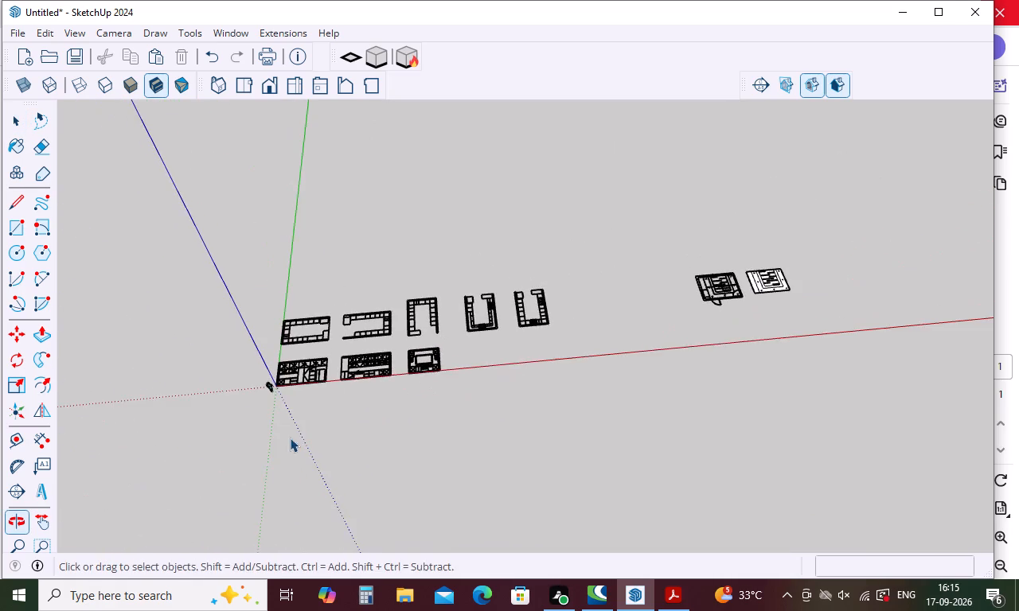
scroll(302, 368, "up", 16)
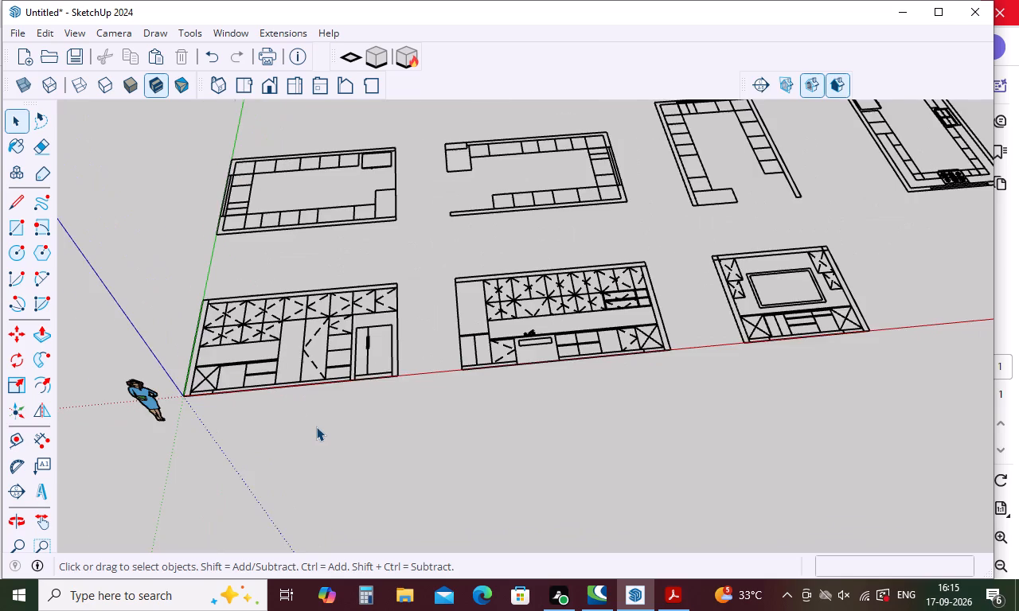
scroll(316, 426, "up", 5)
middle_click_drag(348, 400, 346, 478)
scroll(349, 434, "down", 5)
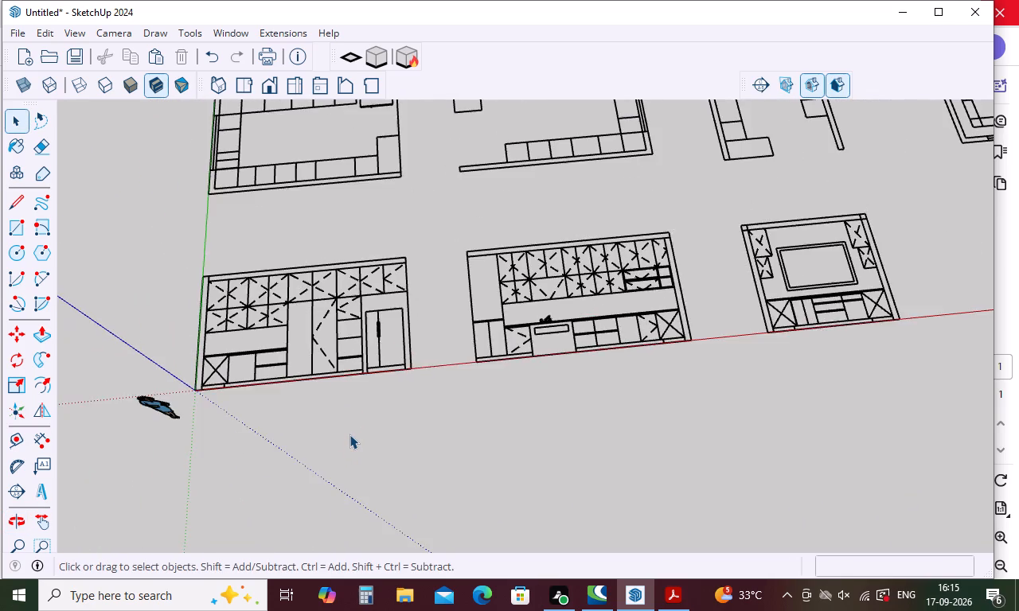
scroll(349, 434, "down", 8)
middle_click_drag(436, 414, 428, 477)
scroll(428, 405, "down", 4)
scroll(713, 251, "up", 4)
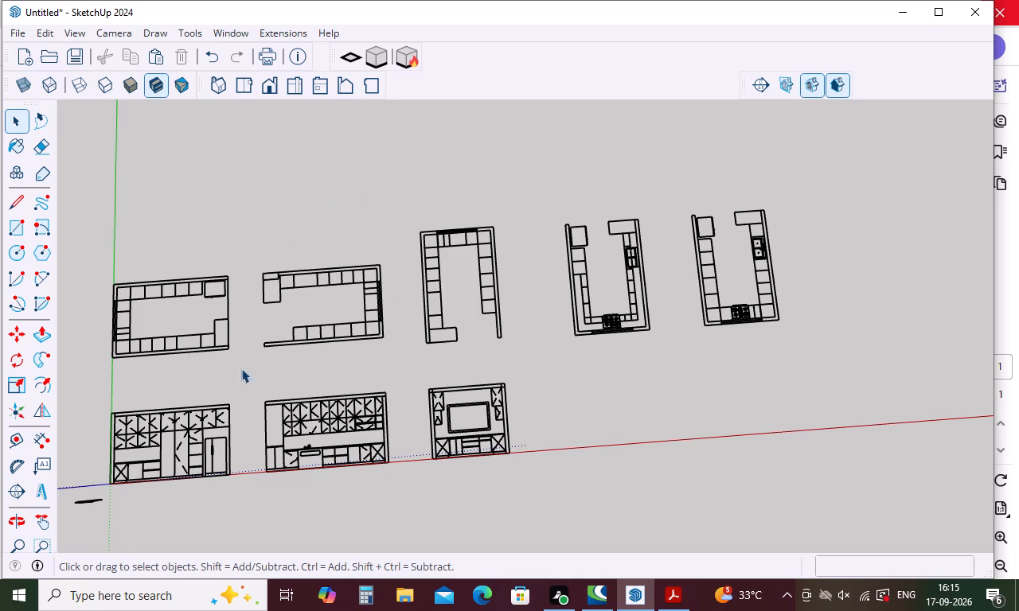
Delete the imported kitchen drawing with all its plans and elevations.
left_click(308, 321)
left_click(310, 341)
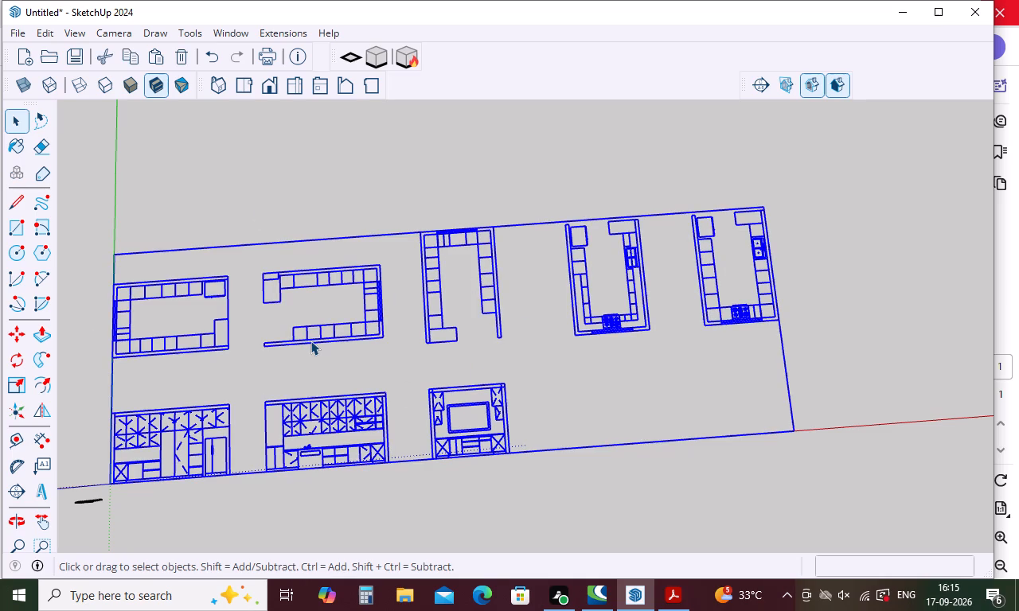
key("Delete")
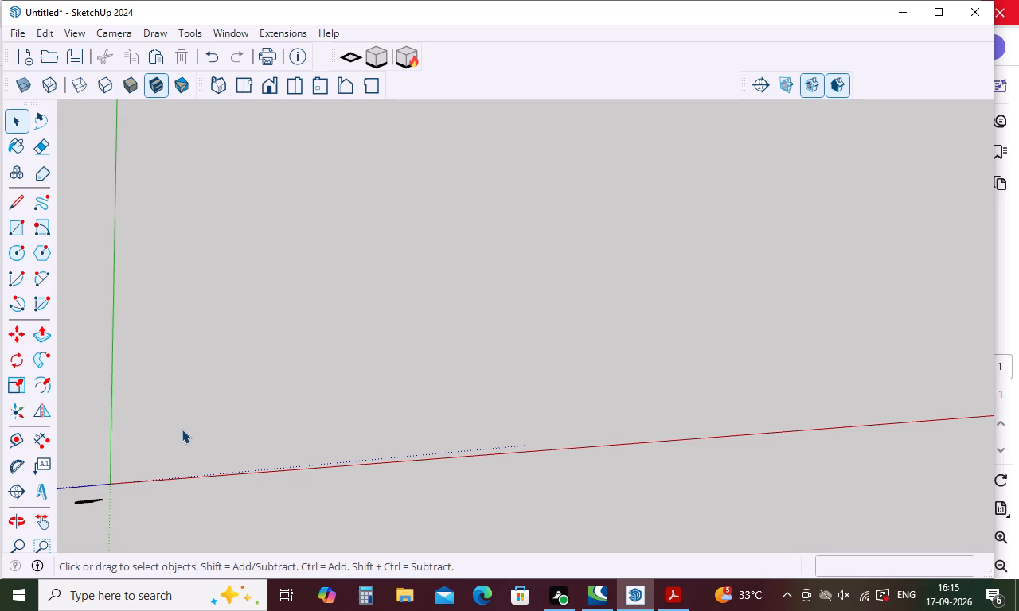
Examine the extracted room plan and the faced ceiling detail, including the detail's strip openings up close.
scroll(269, 367, "down", 8)
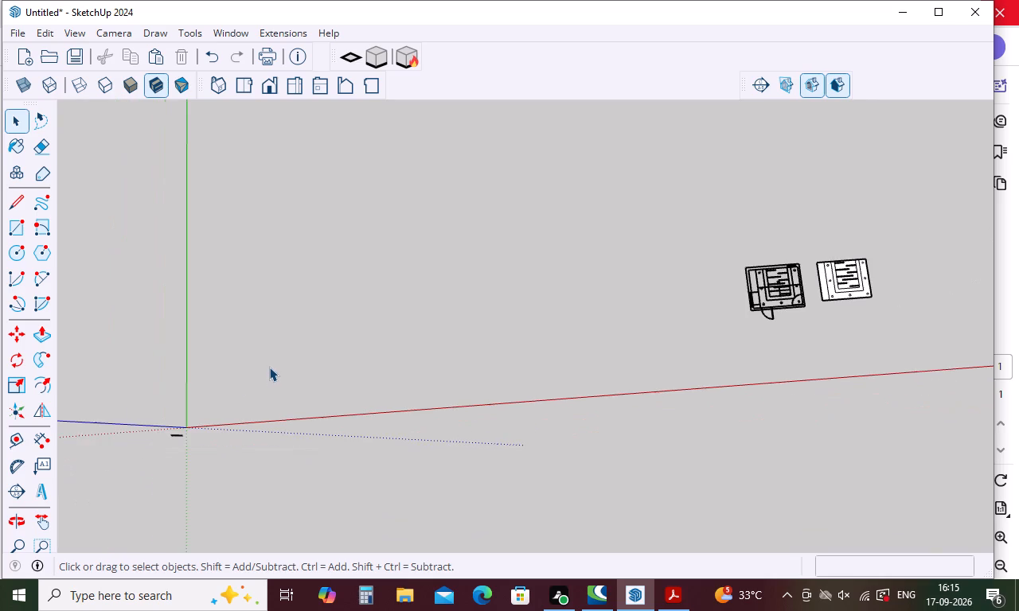
middle_click_drag(265, 384, 377, 213)
scroll(384, 368, "down", 2)
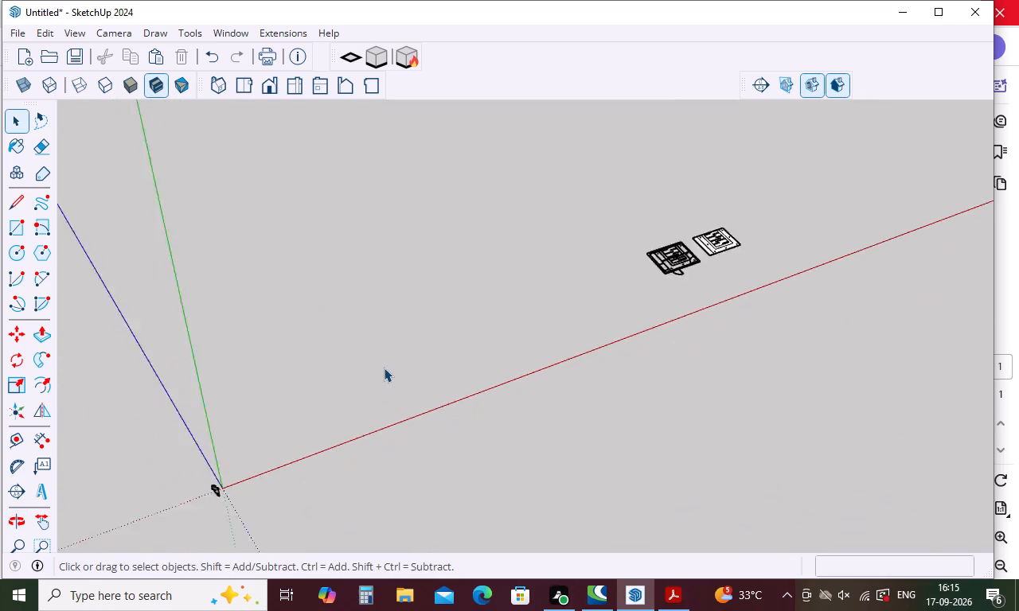
scroll(384, 368, "down", 2)
middle_click_drag(458, 448, 386, 250)
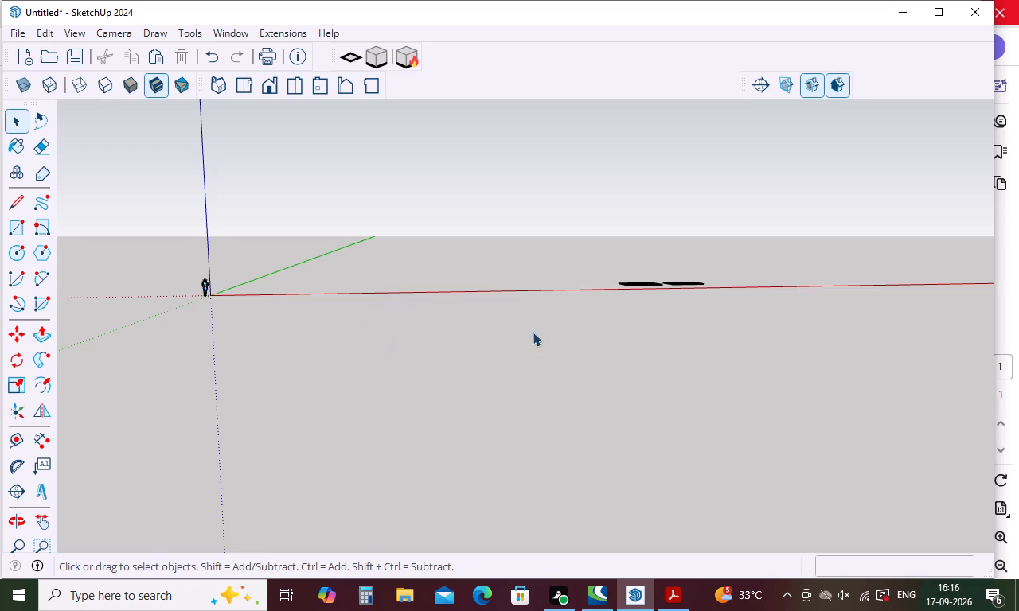
middle_click_drag(646, 278, 624, 481)
scroll(755, 288, "up", 9)
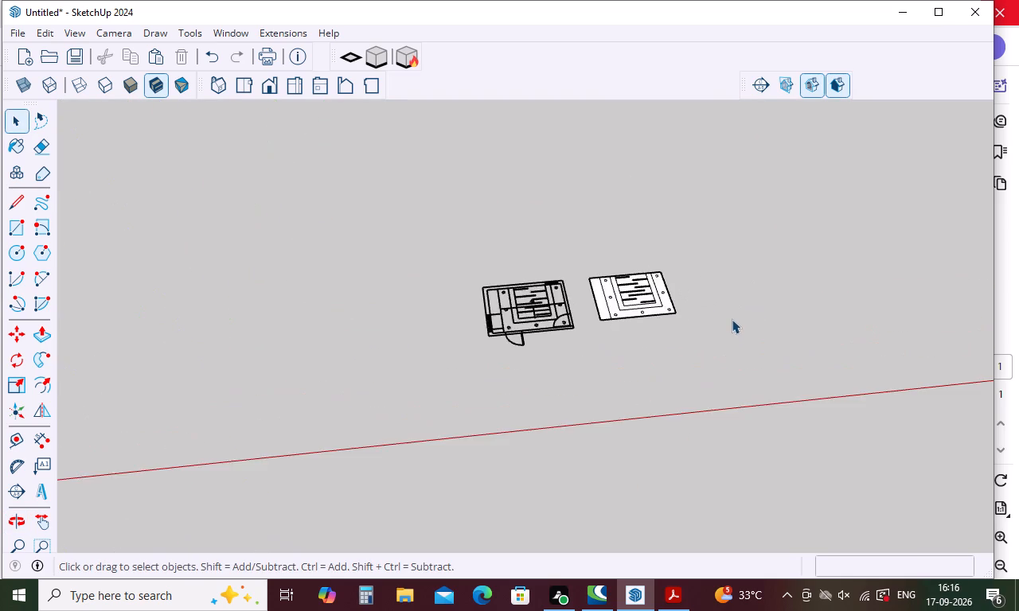
scroll(728, 322, "up", 4)
middle_click_drag(720, 325, 705, 417)
scroll(520, 222, "up", 4)
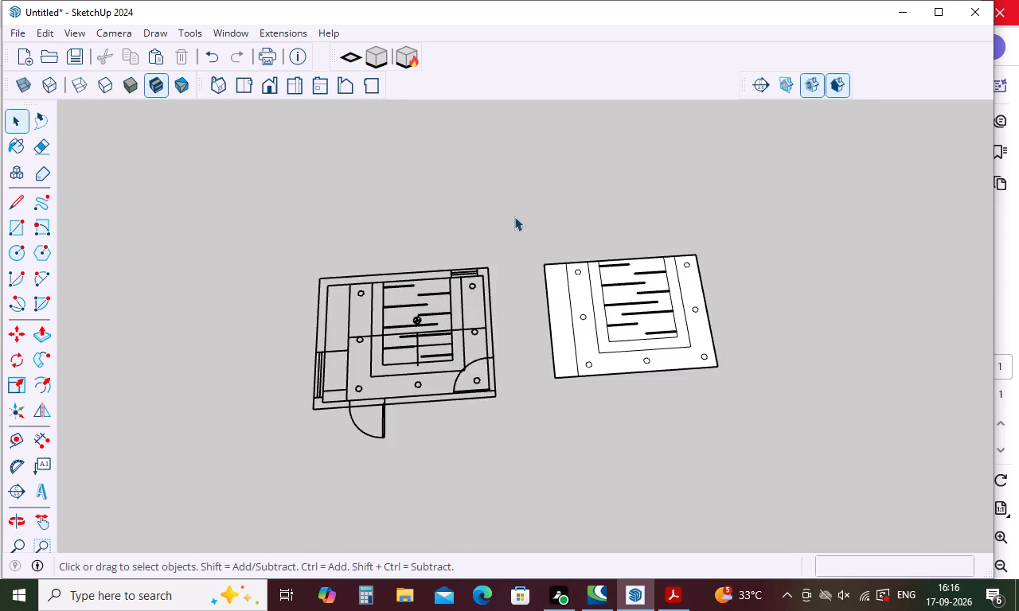
scroll(507, 255, "up", 3)
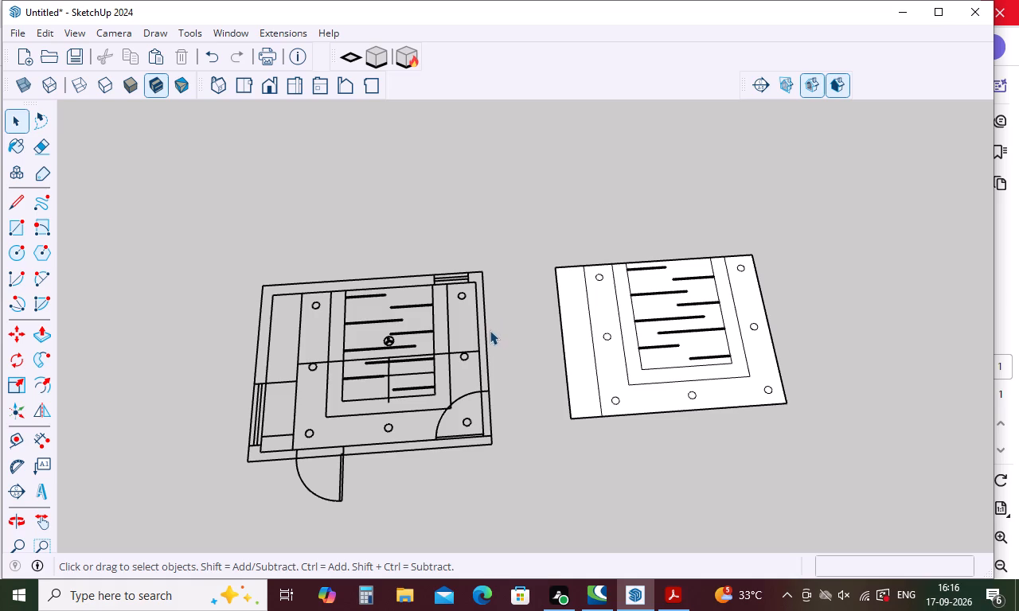
scroll(677, 322, "up", 5)
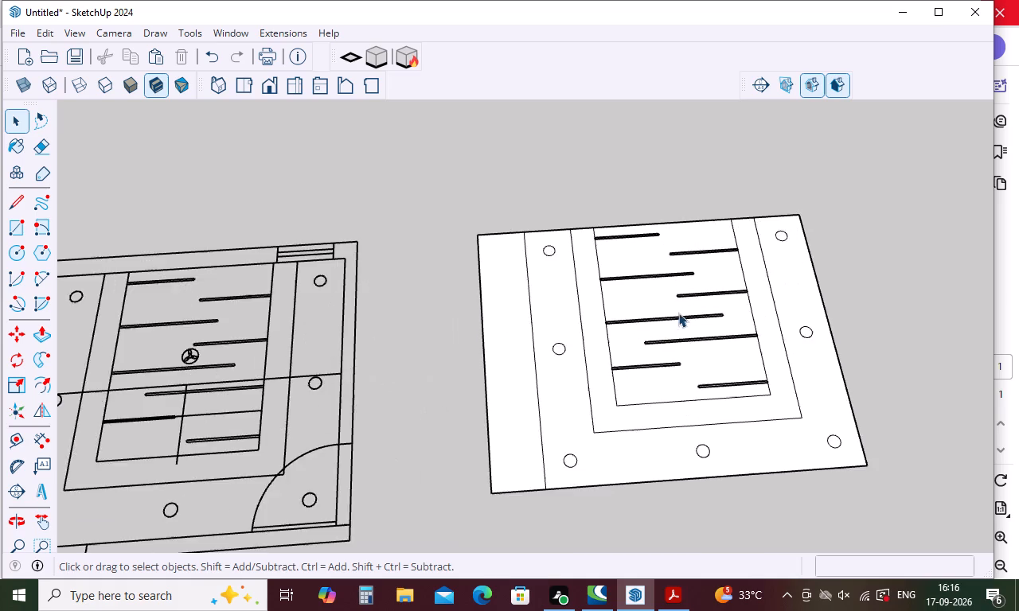
scroll(678, 322, "up", 9)
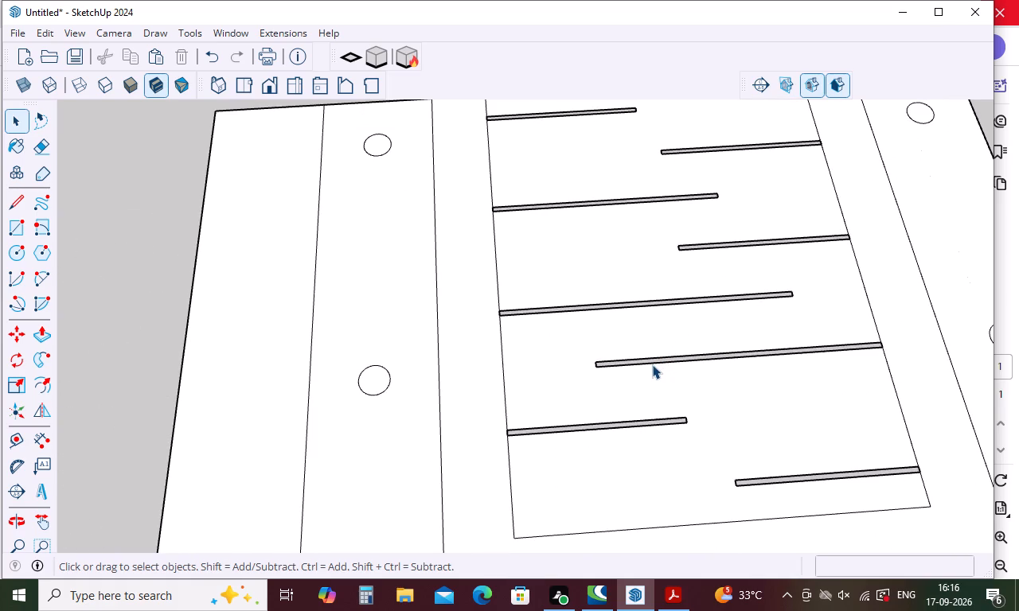
scroll(544, 279, "down", 1)
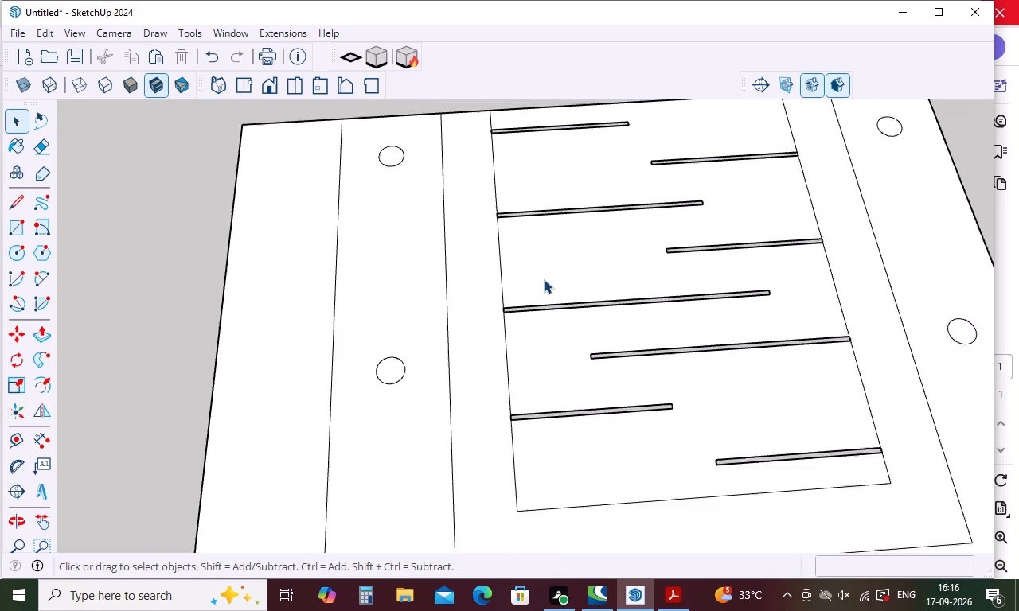
scroll(544, 279, "down", 7)
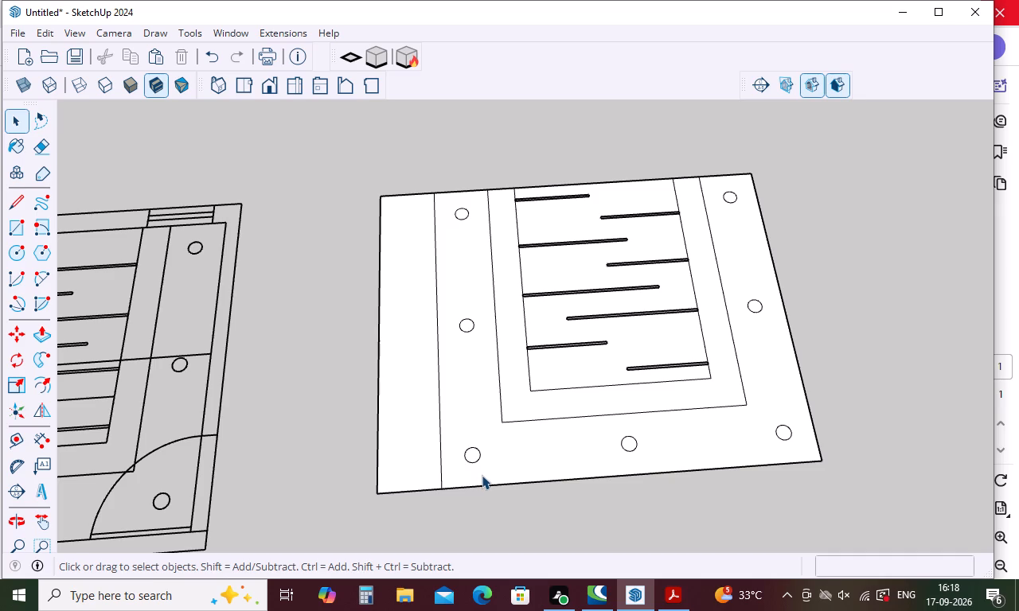
Inspect the faced ceiling detail from a low angle, both up close and in relation to the room plan.
middle_click_drag(502, 455, 503, 456)
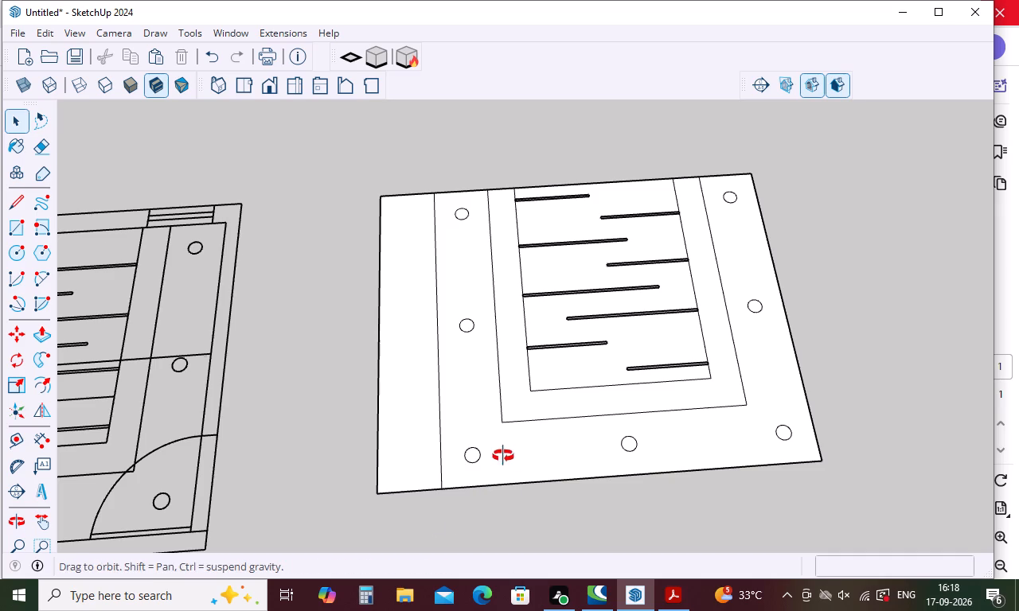
middle_click_drag(503, 456, 514, 231)
scroll(525, 286, "up", 9)
scroll(526, 286, "down", 5)
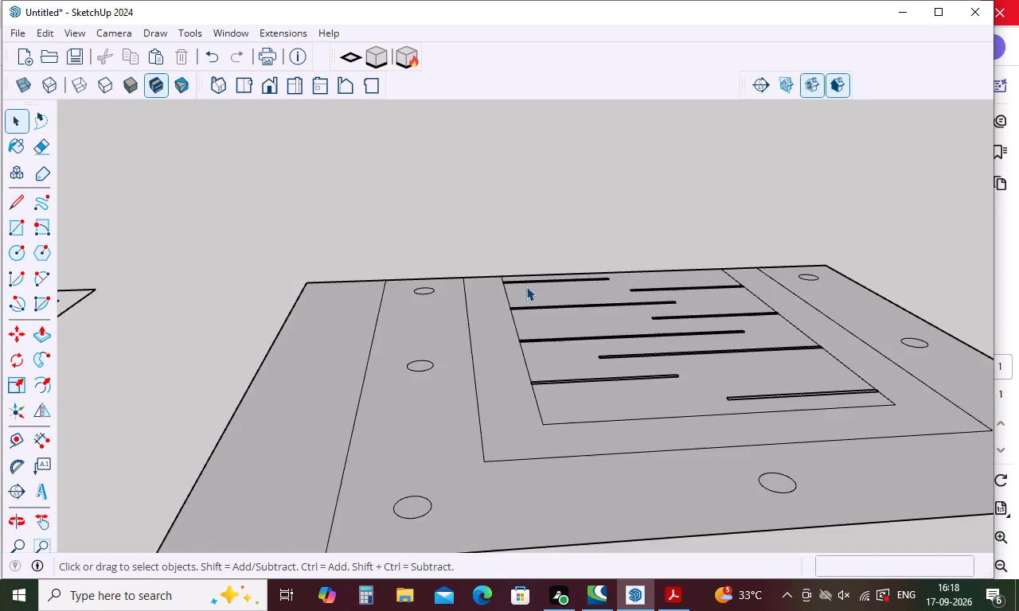
scroll(528, 286, "down", 20)
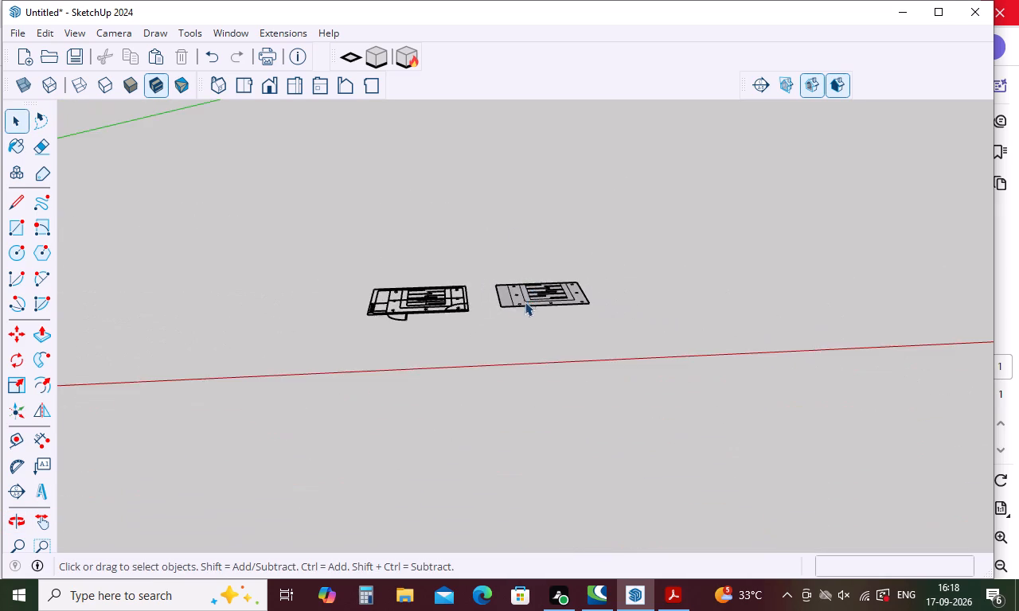
Examine the room plan's ceiling lines, strips, light circles and fan symbol from above at close range.
middle_click_drag(525, 302, 533, 469)
scroll(342, 262, "up", 10)
scroll(500, 353, "up", 5)
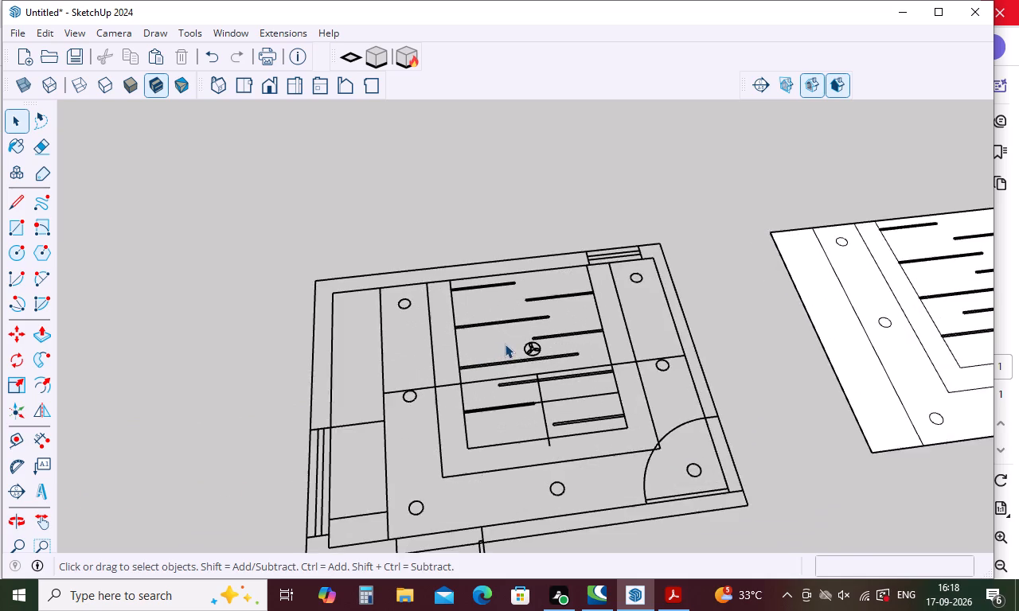
scroll(508, 344, "up", 10)
middle_click_drag(518, 340, 521, 469)
scroll(517, 235, "down", 3)
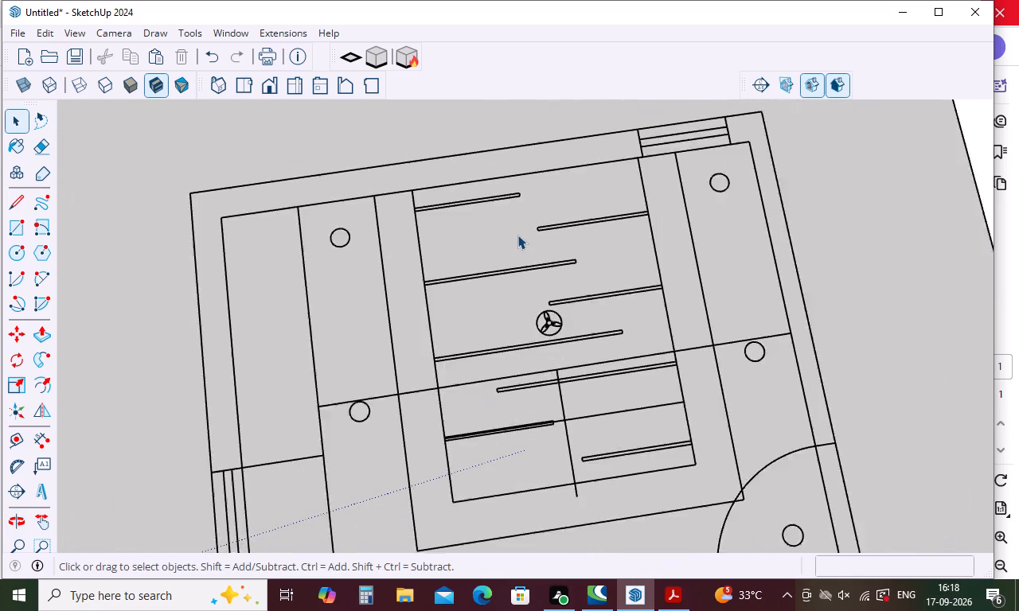
scroll(517, 235, "down", 15)
Compare the room plan with the faced ceiling detail from different sides, including a closer view of the ceiling detail.
middle_click_drag(698, 370, 765, 255)
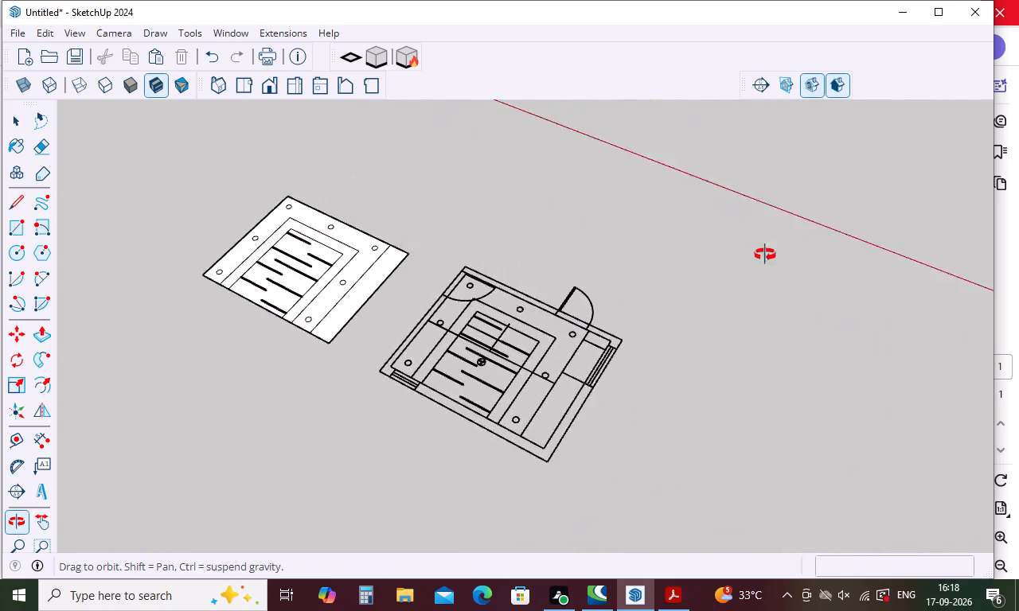
middle_click_drag(765, 255, 267, 208)
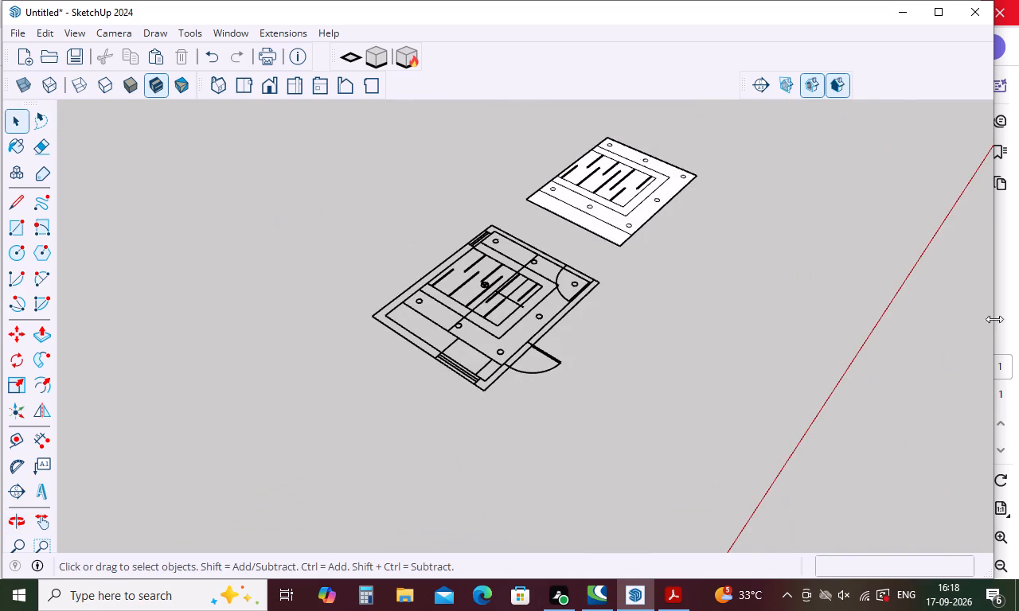
middle_click_drag(997, 315, 713, 383)
scroll(772, 259, "up", 1)
middle_click_drag(772, 259, 518, 302)
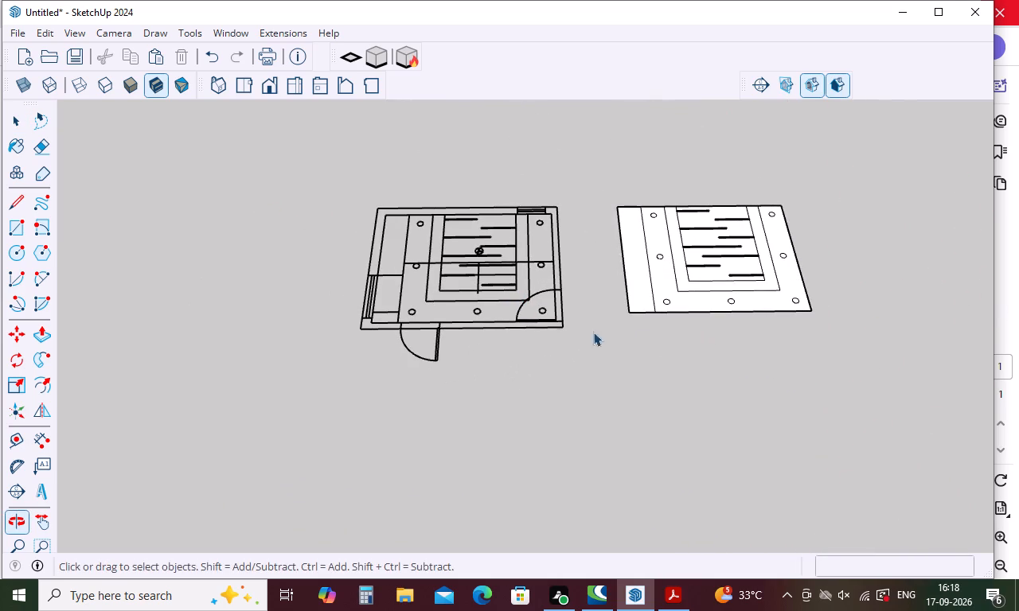
middle_click_drag(701, 313, 720, 220)
scroll(720, 220, "up", 5)
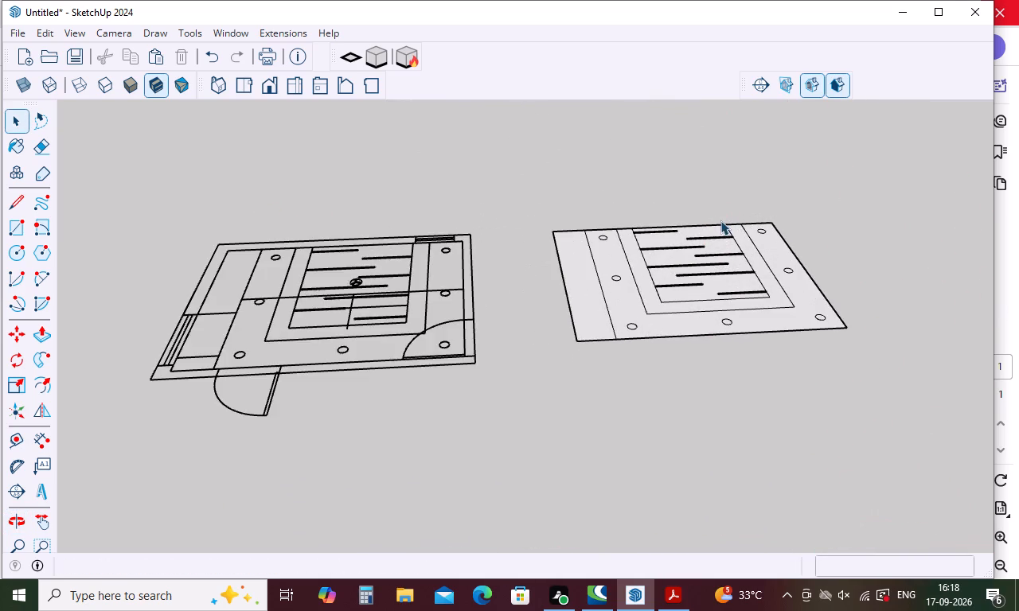
scroll(720, 220, "up", 5)
scroll(780, 172, "up", 5)
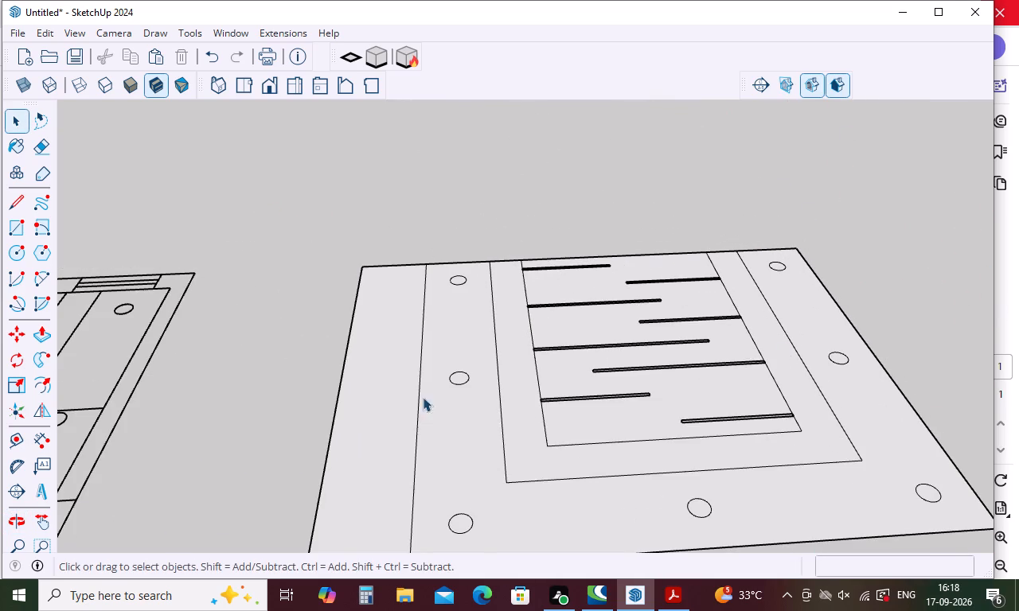
Compare the faced ceiling detail with the room plan from above and at a distance.
scroll(509, 276, "up", 4)
middle_click_drag(517, 274, 526, 504)
scroll(560, 295, "down", 5)
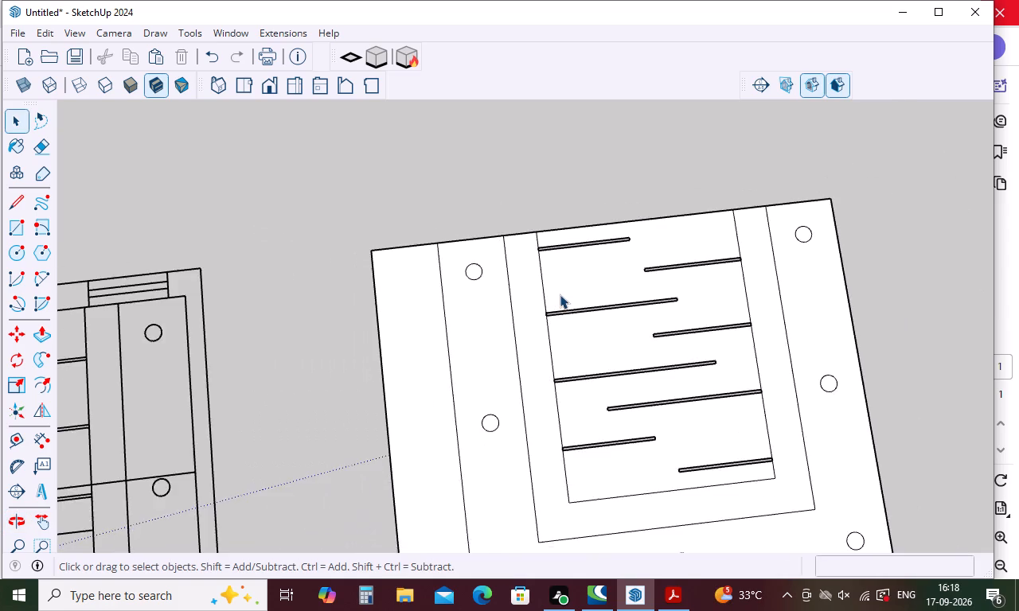
scroll(560, 294, "down", 20)
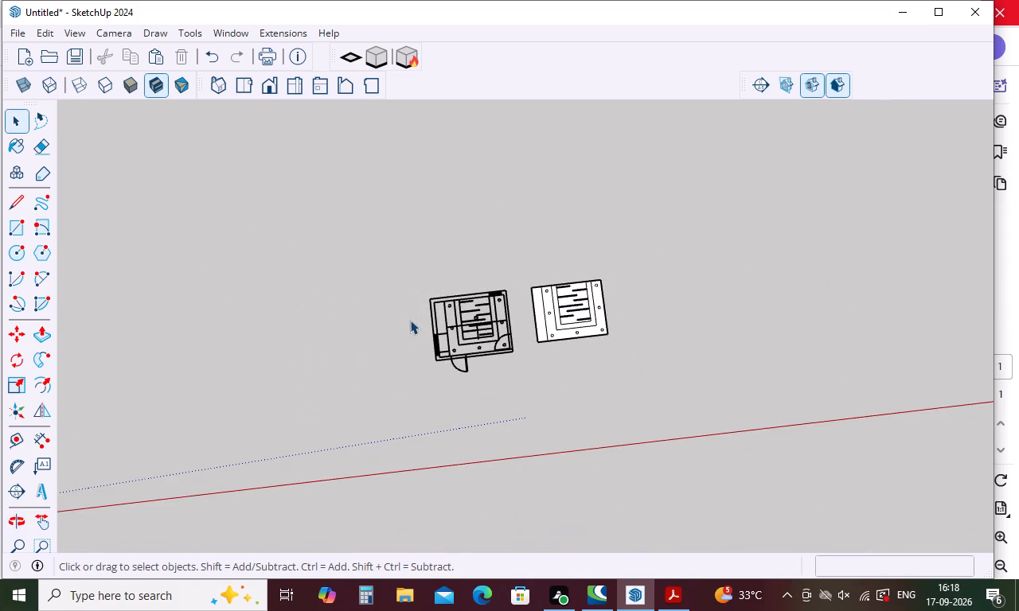
scroll(406, 319, "up", 9)
middle_click_drag(703, 428, 701, 244)
scroll(736, 313, "up", 5)
middle_click_drag(778, 362, 676, 356)
scroll(670, 347, "down", 5)
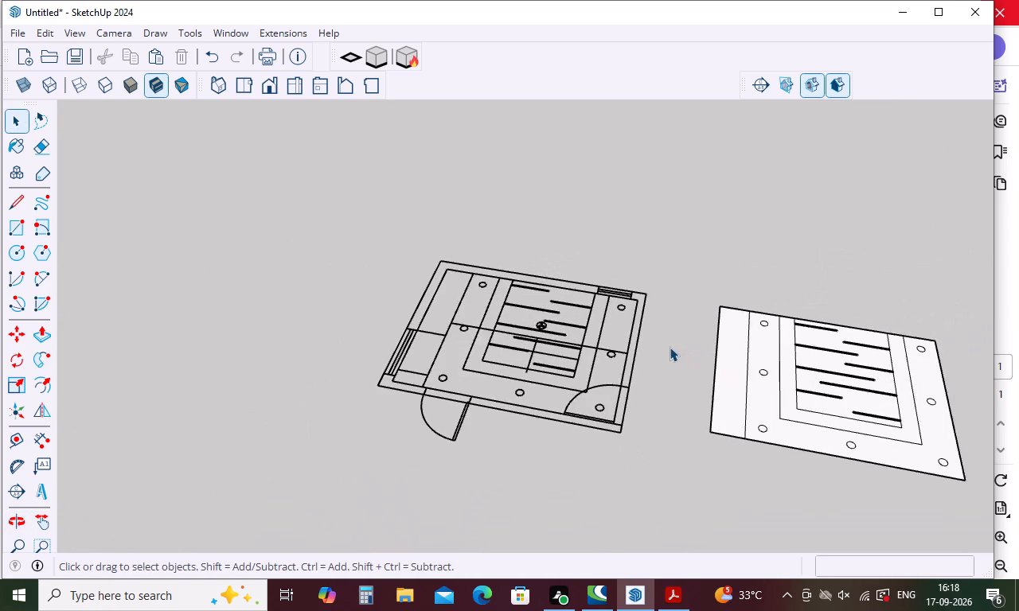
scroll(670, 347, "down", 9)
middle_click_drag(897, 438, 997, 267)
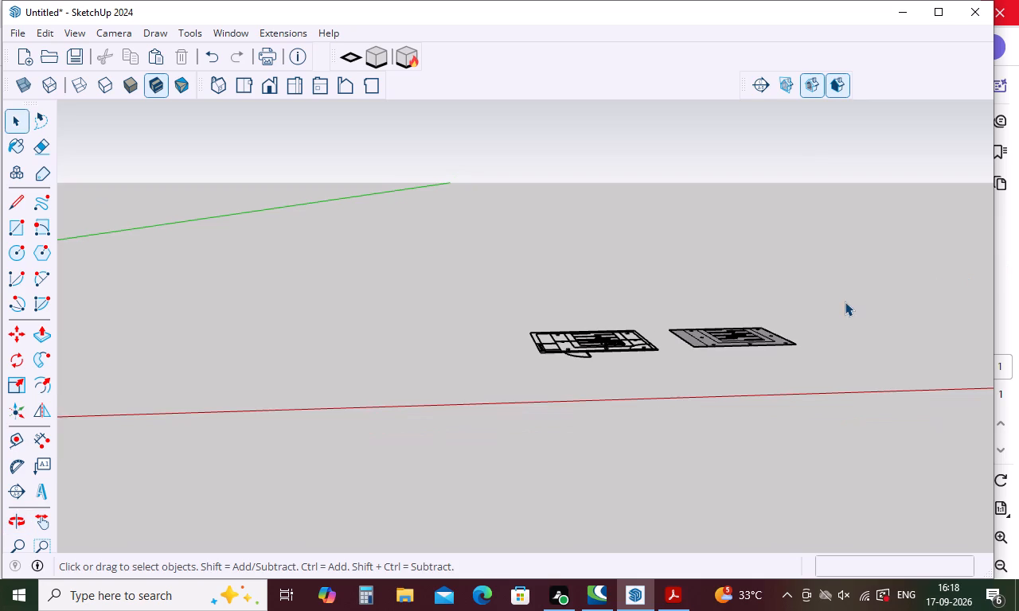
scroll(845, 302, "up", 5)
middle_click_drag(748, 315, 765, 482)
scroll(666, 374, "up", 5)
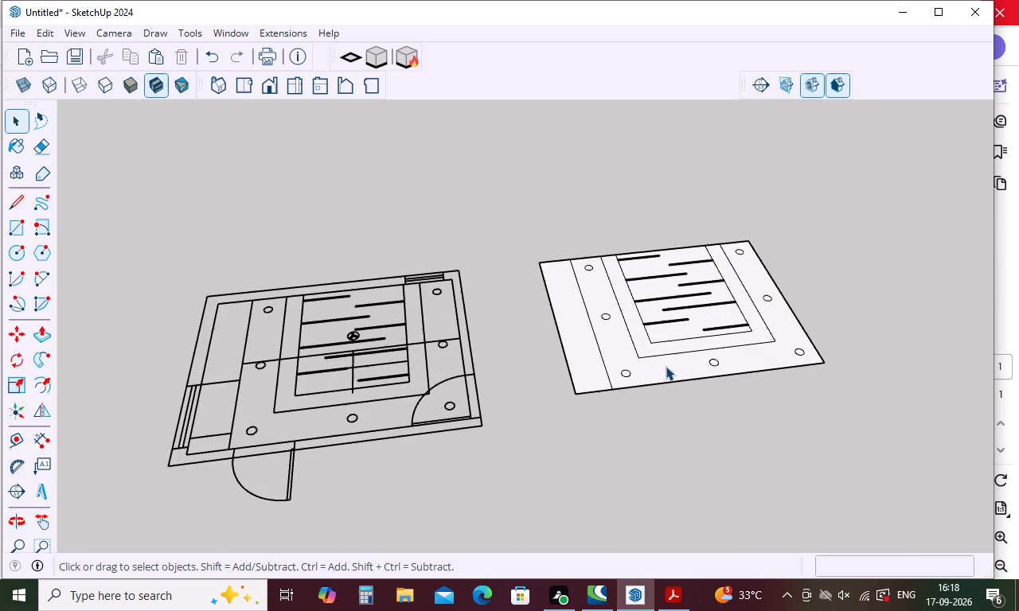
scroll(665, 370, "down", 5)
scroll(460, 383, "up", 4)
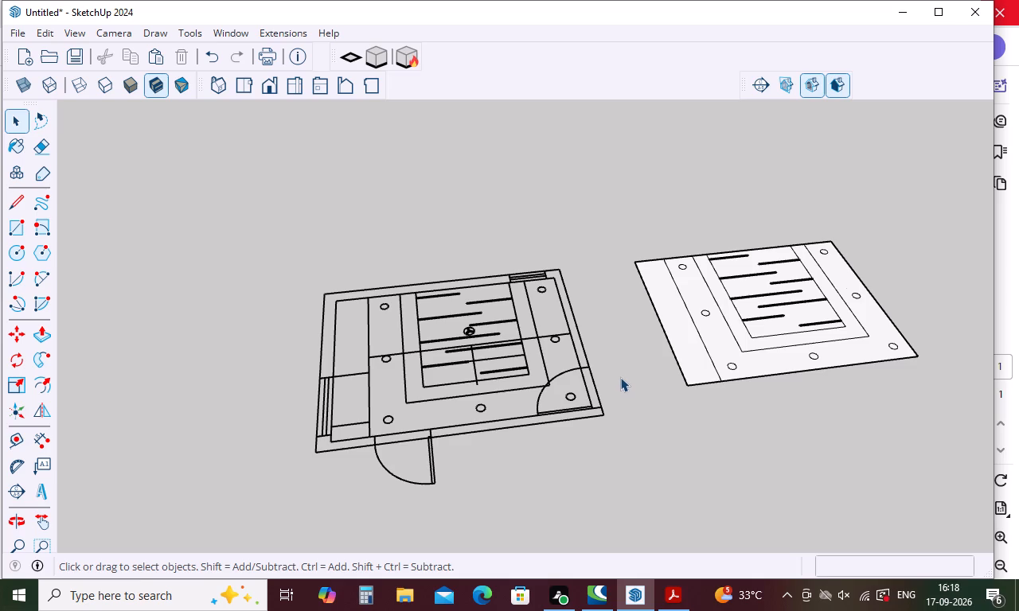
Inspect the room plan and faced ceiling detail together from ground-level, oblique and raised angles.
middle_click_drag(660, 434, 605, 212)
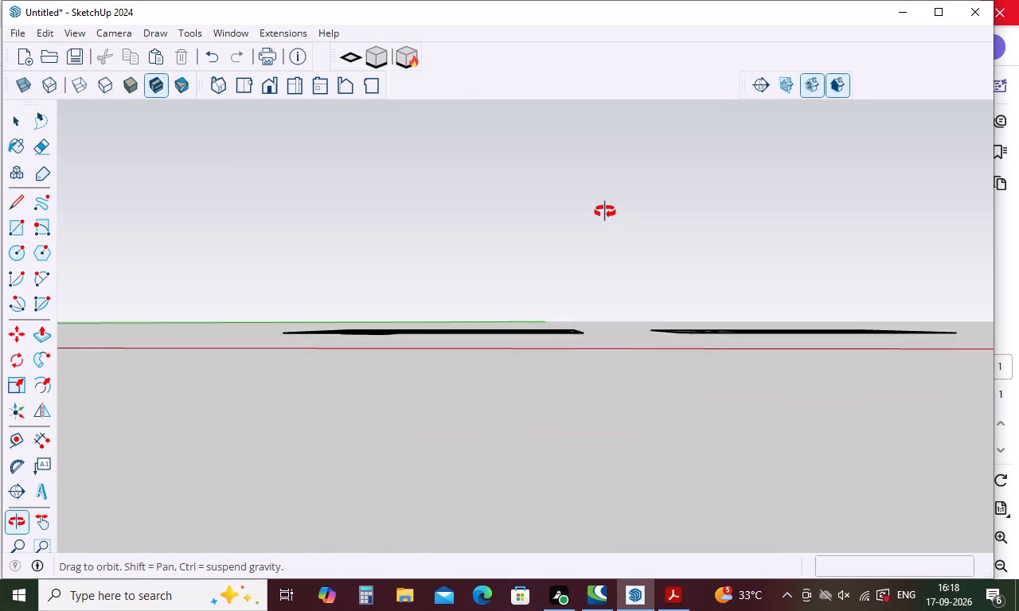
middle_click_drag(605, 212, 769, 279)
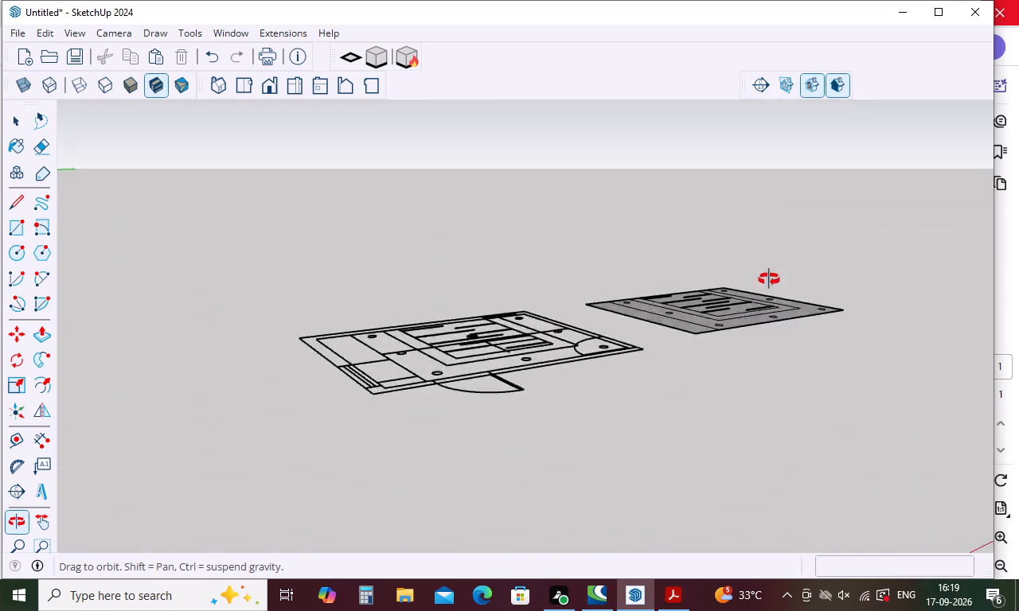
middle_click_drag(769, 279, 807, 320)
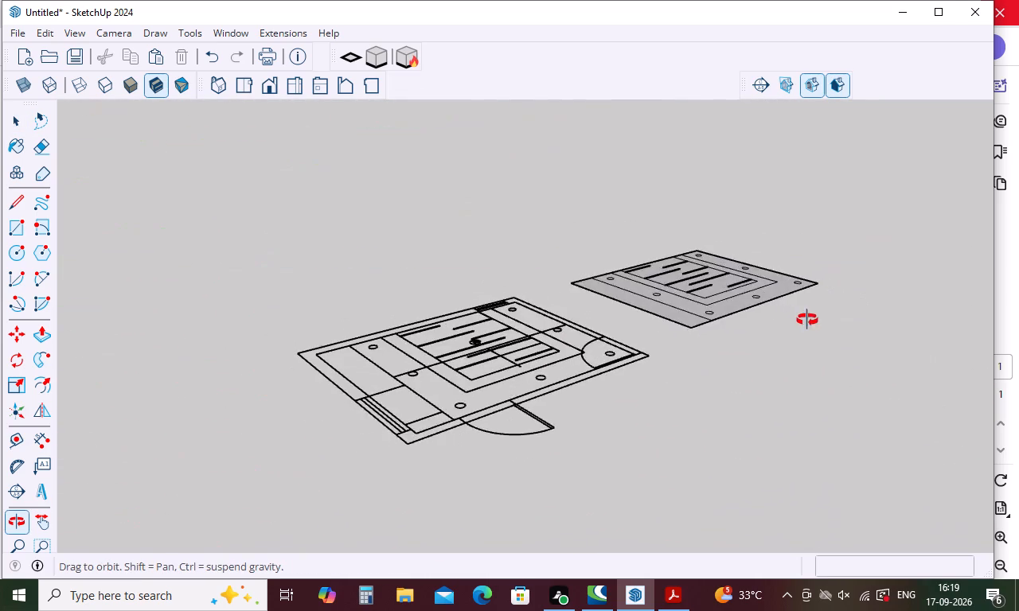
middle_click_drag(807, 320, 892, 239)
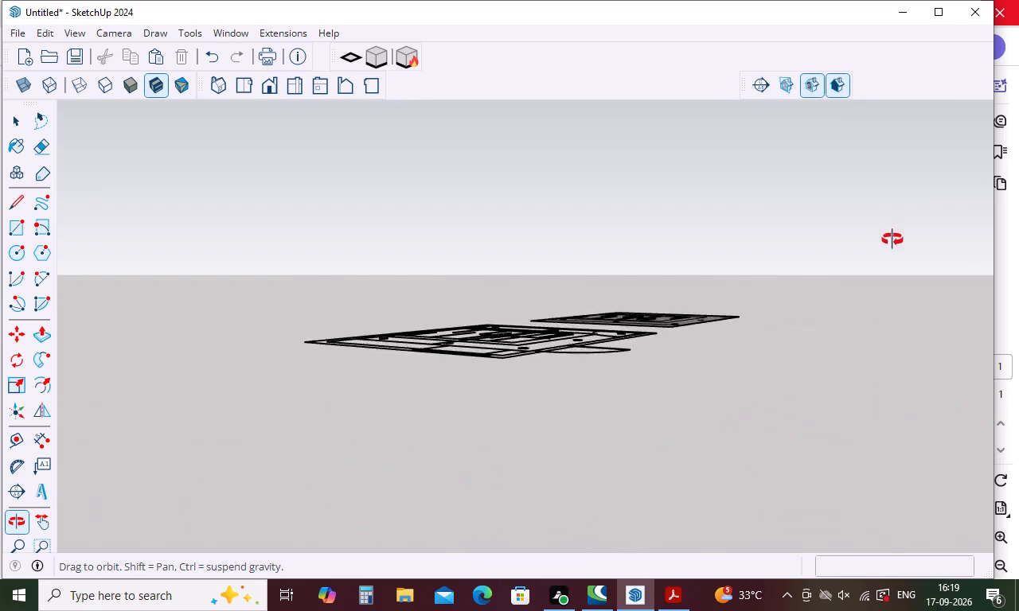
middle_click_drag(892, 239, 771, 246)
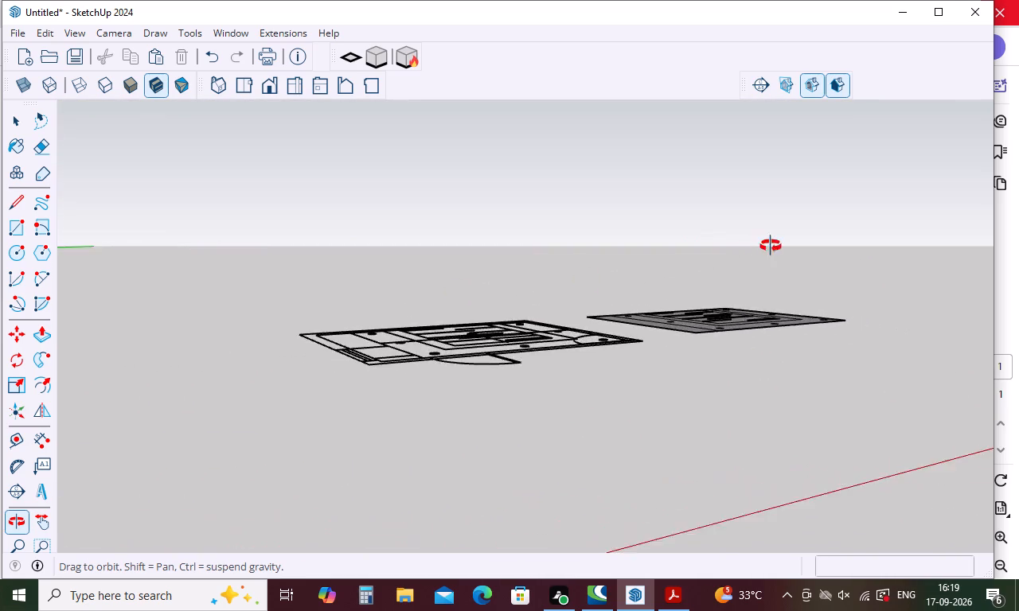
middle_click_drag(771, 246, 613, 439)
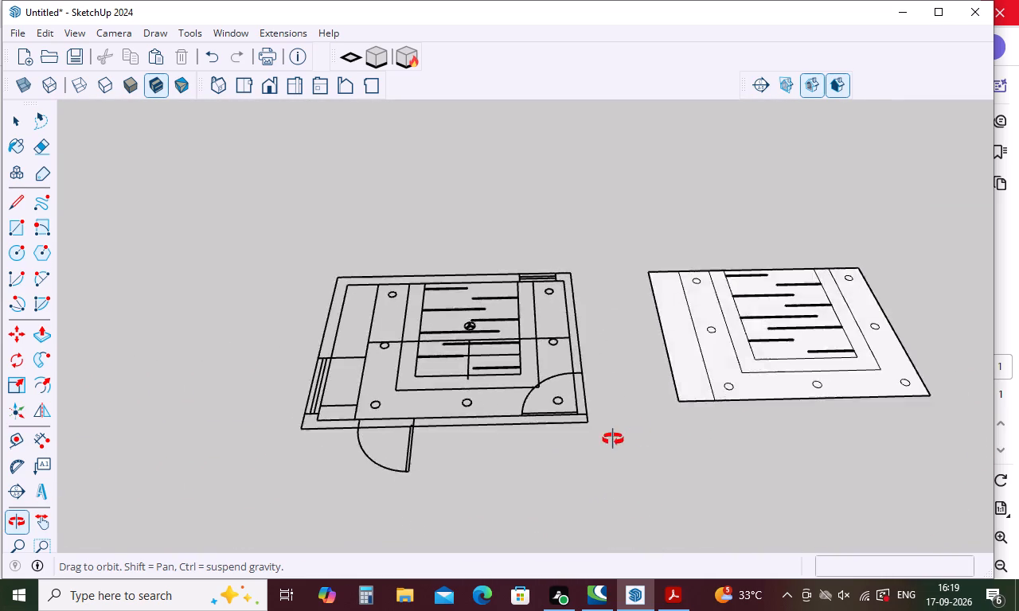
middle_click_drag(613, 439, 513, 368)
middle_click(513, 368)
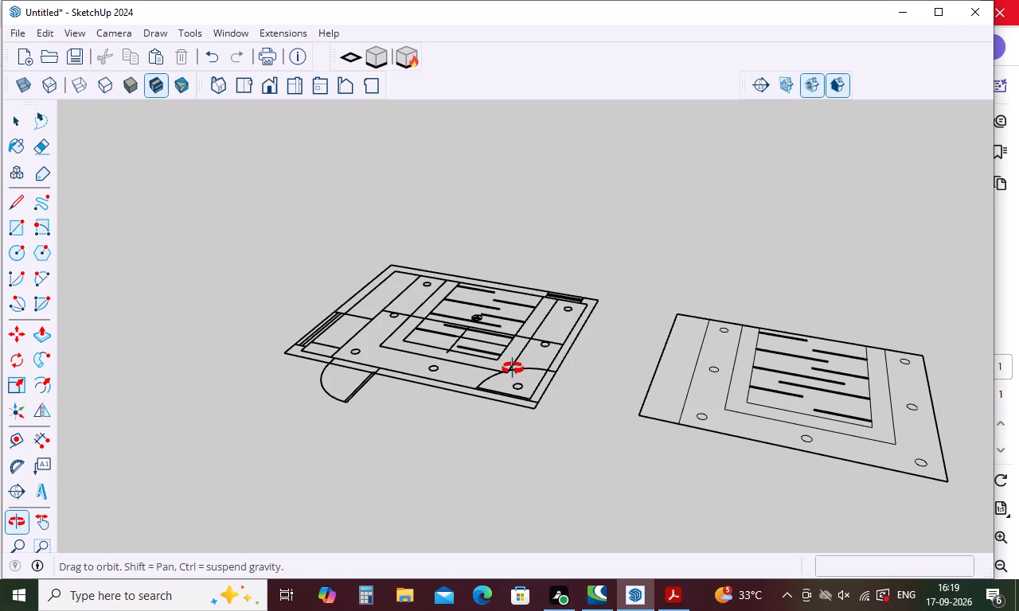
middle_click(513, 368)
middle_click(513, 368)
middle_click_drag(512, 368, 511, 368)
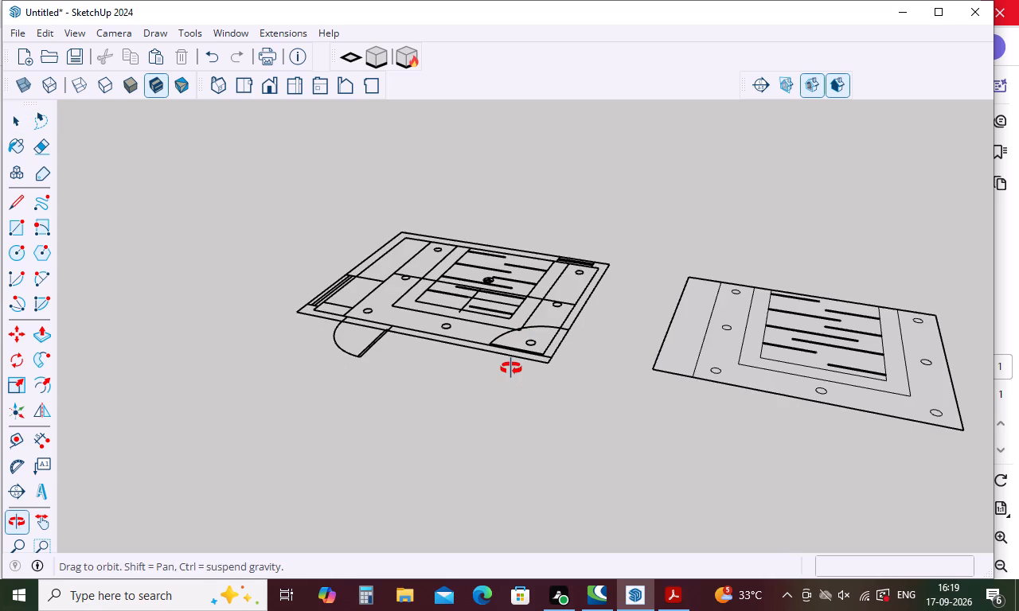
middle_click_drag(511, 368, 634, 362)
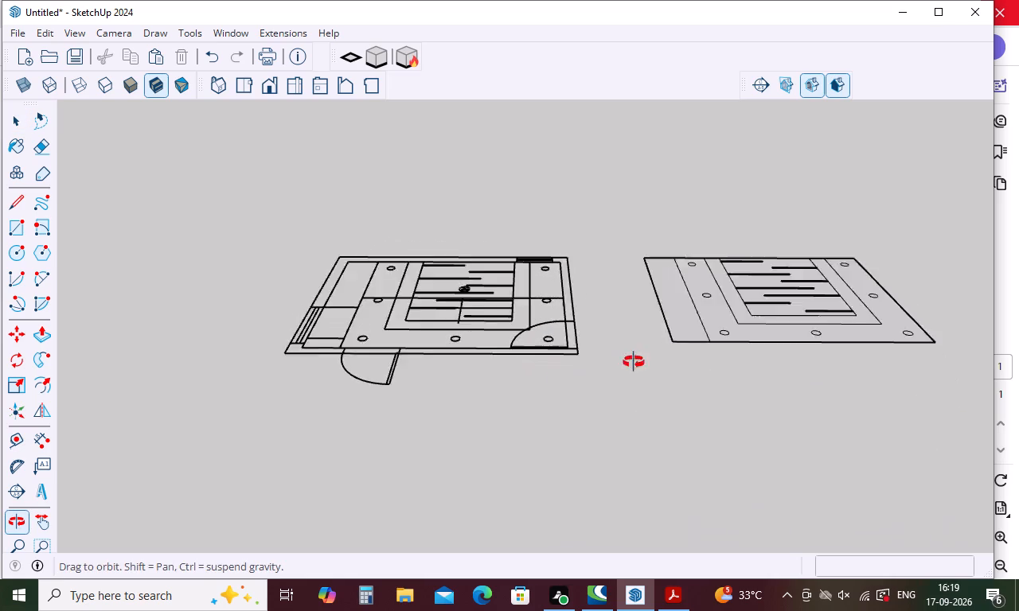
middle_click_drag(634, 362, 862, 348)
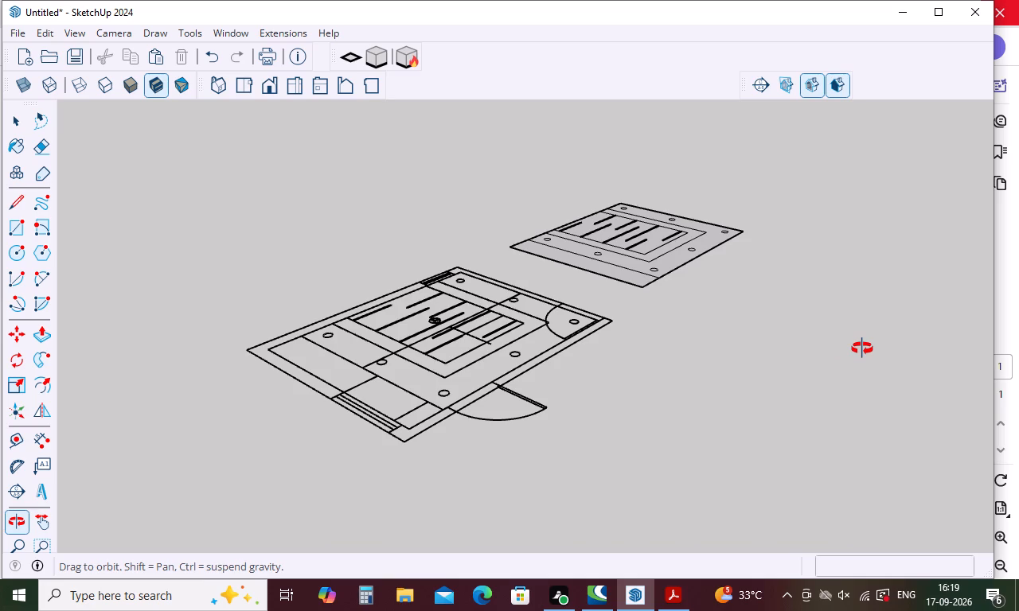
middle_click_drag(862, 348, 783, 412)
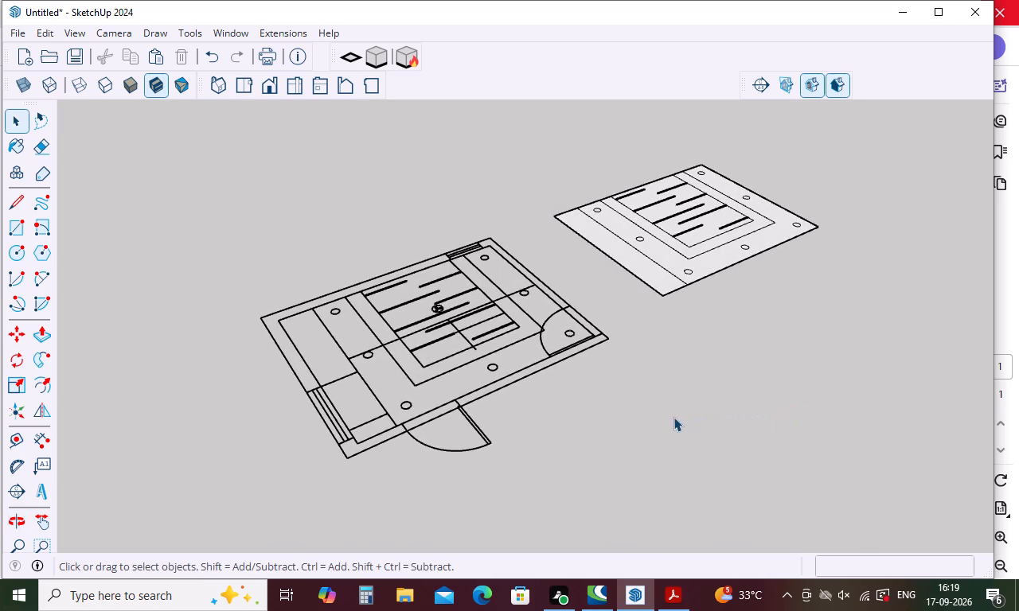
middle_click_drag(731, 408, 609, 366)
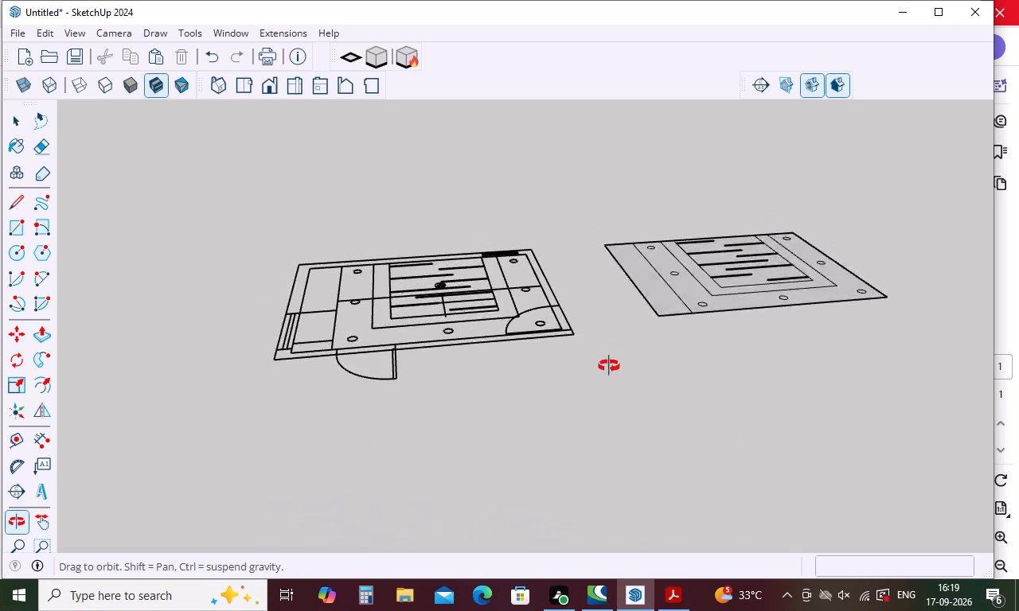
middle_click_drag(609, 366, 599, 434)
scroll(600, 333, "up", 4)
middle_click_drag(598, 383, 587, 467)
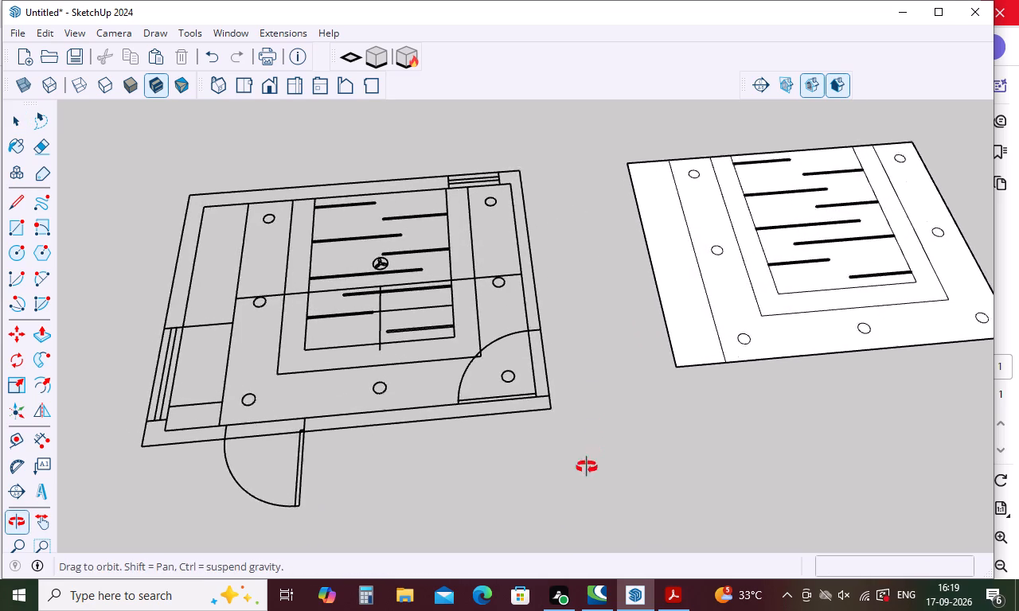
middle_click_drag(587, 467, 581, 508)
scroll(586, 401, "down", 5)
scroll(713, 360, "down", 4)
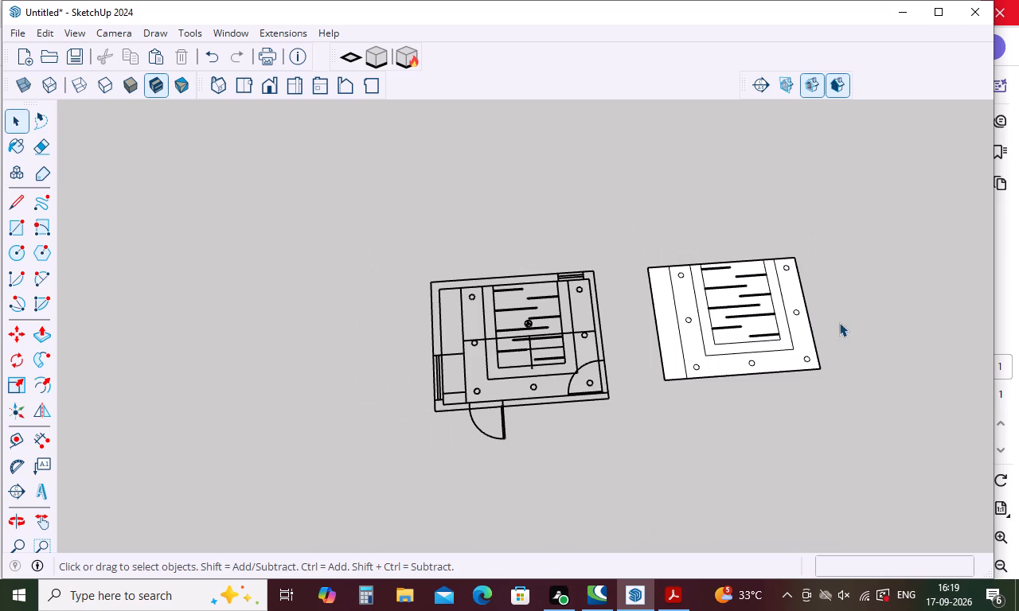
Examine the faced ceiling detail's strip openings and light circles from above at close range.
middle_click_drag(840, 322, 836, 407)
scroll(816, 357, "up", 14)
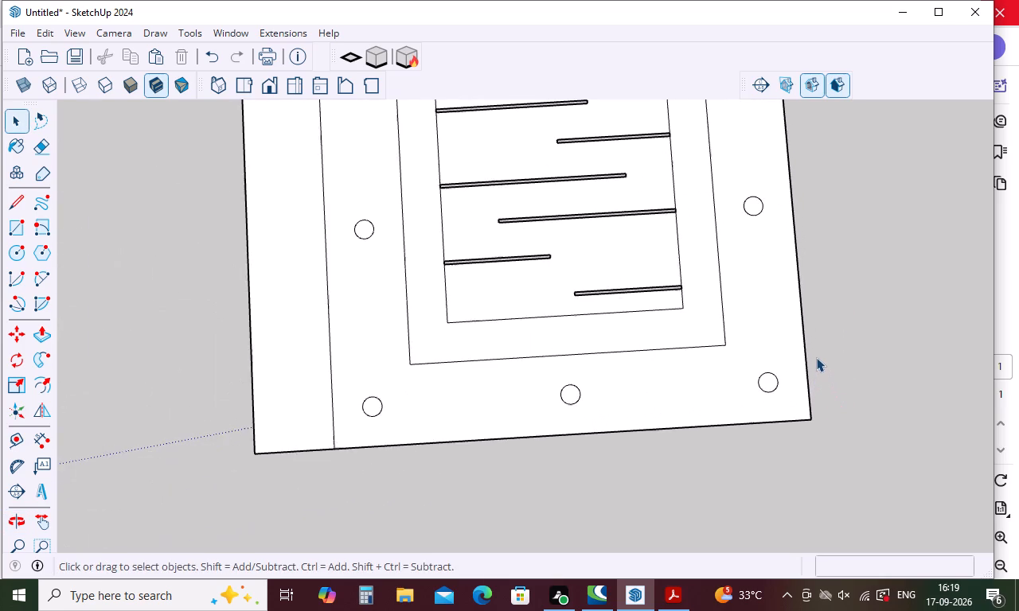
scroll(816, 357, "down", 7)
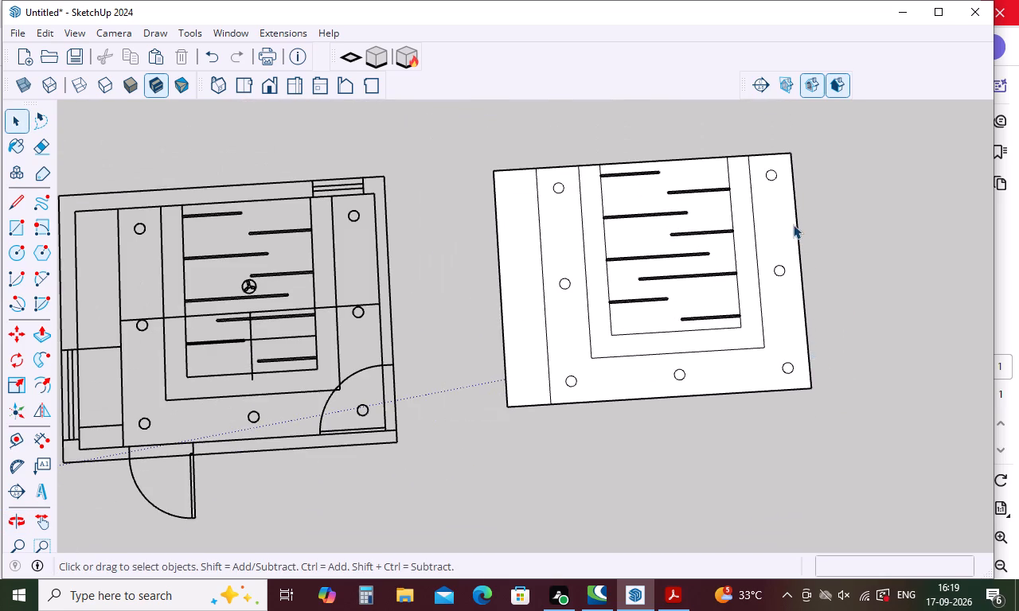
scroll(793, 224, "up", 10)
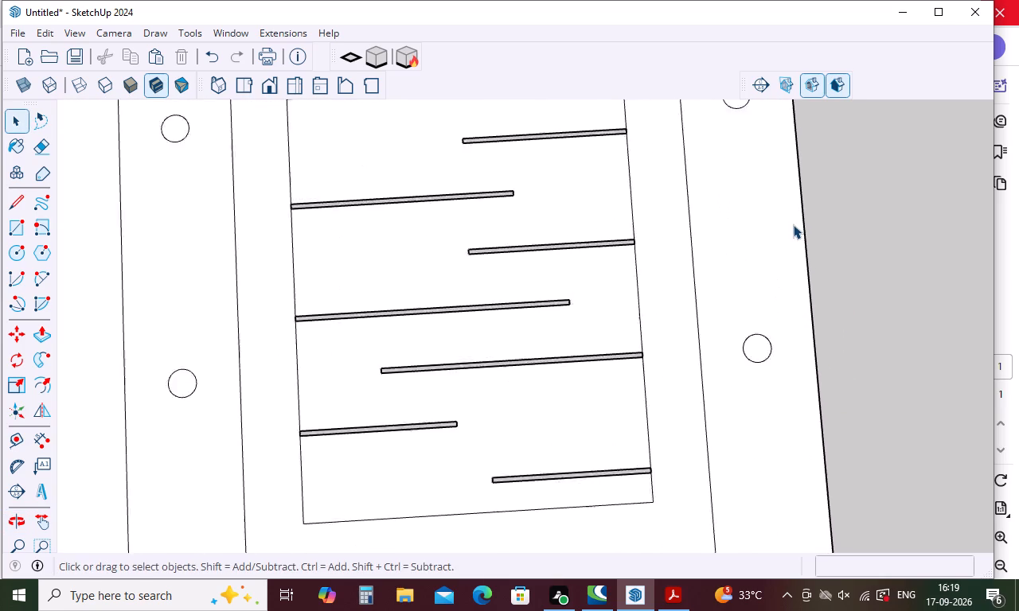
scroll(793, 224, "up", 2)
scroll(793, 224, "down", 10)
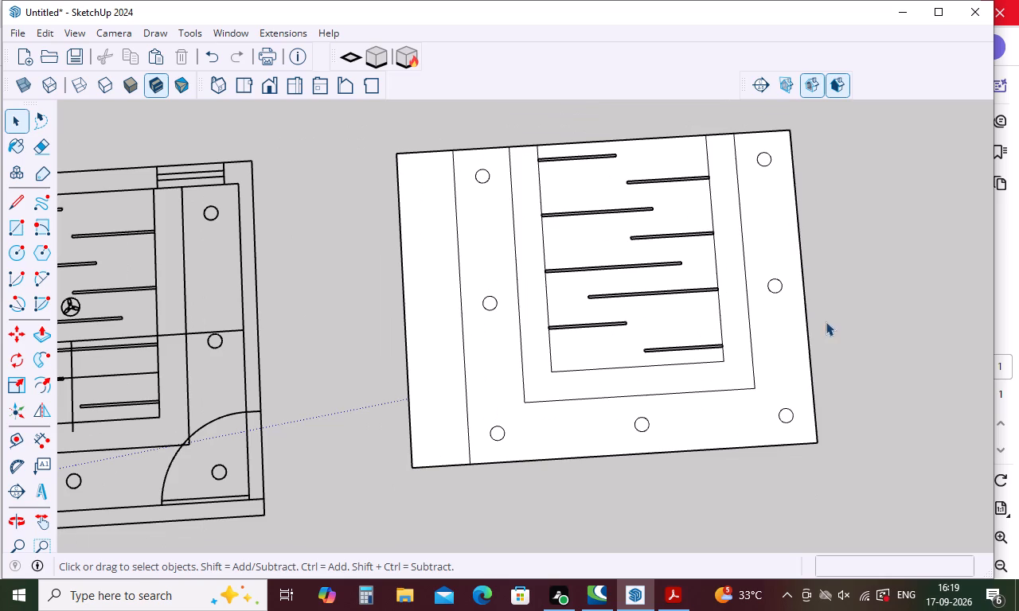
Review the Windows notifications and check the Virus & threat protection page in Windows Security, closing it when done.
left_click(996, 592)
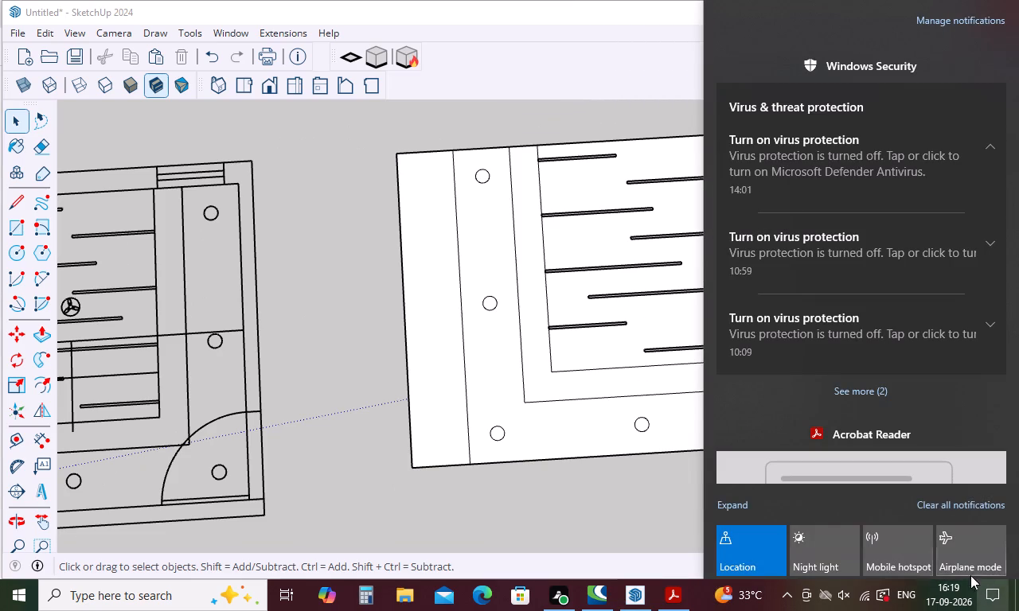
scroll(841, 363, "down", 9)
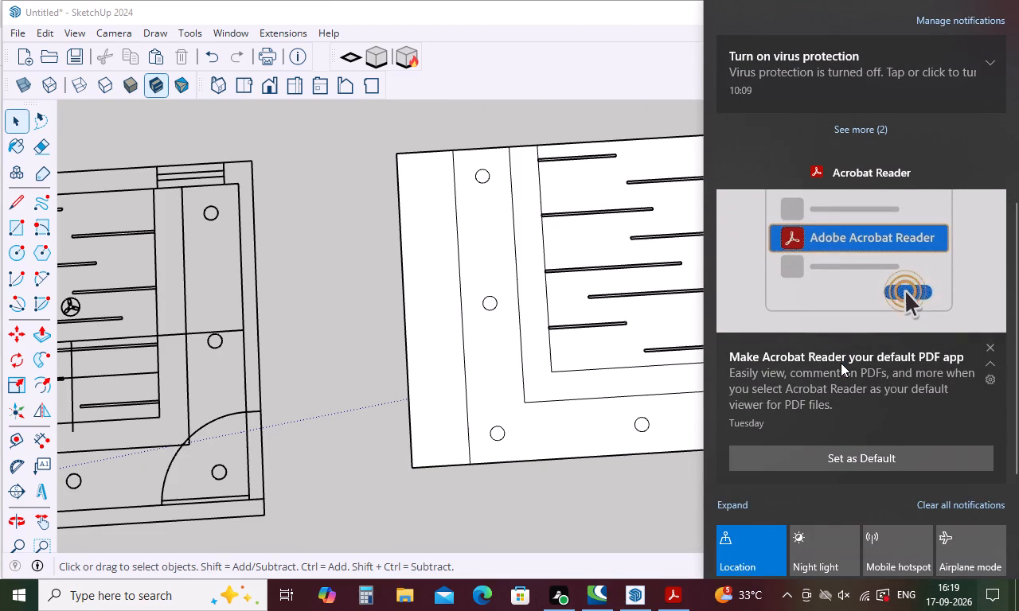
scroll(841, 363, "up", 9)
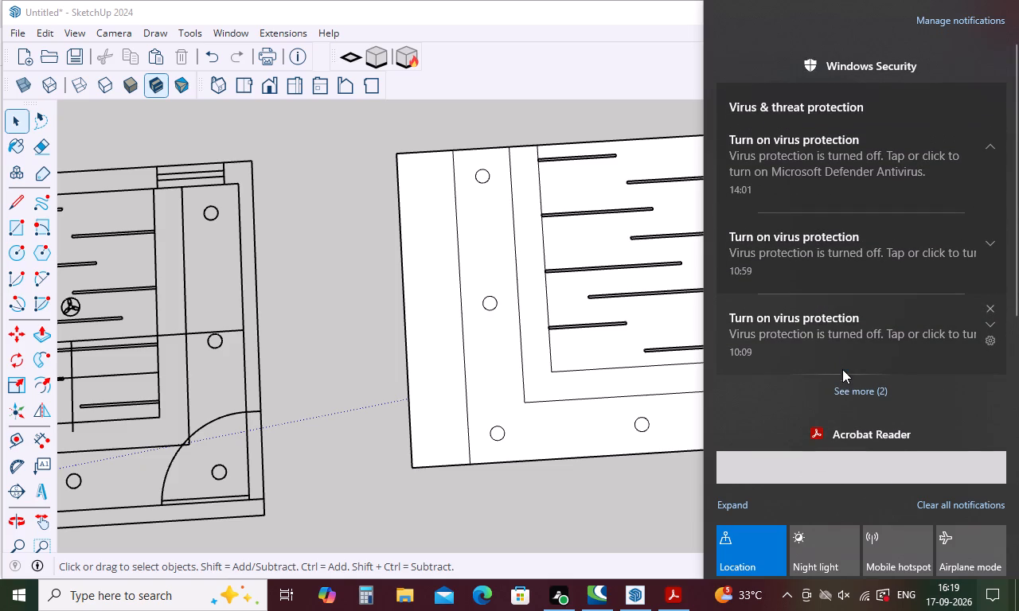
left_click(856, 395)
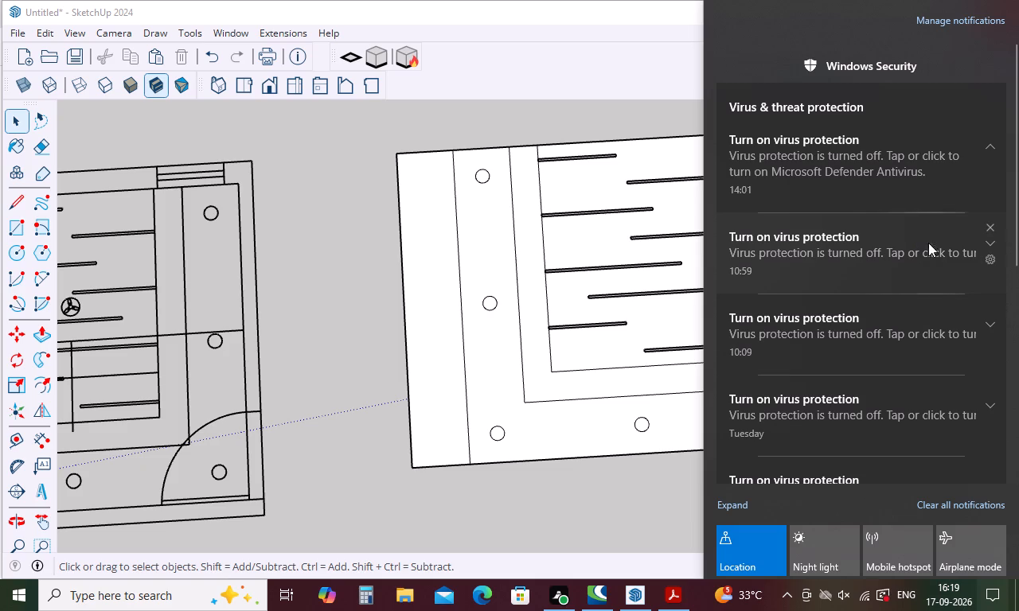
left_click(914, 177)
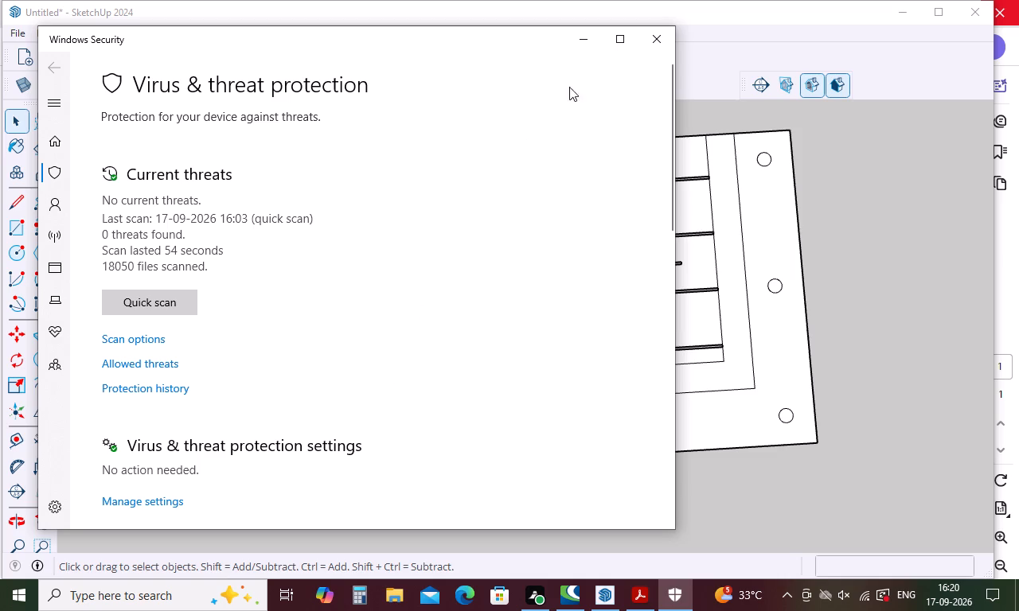
left_click(660, 38)
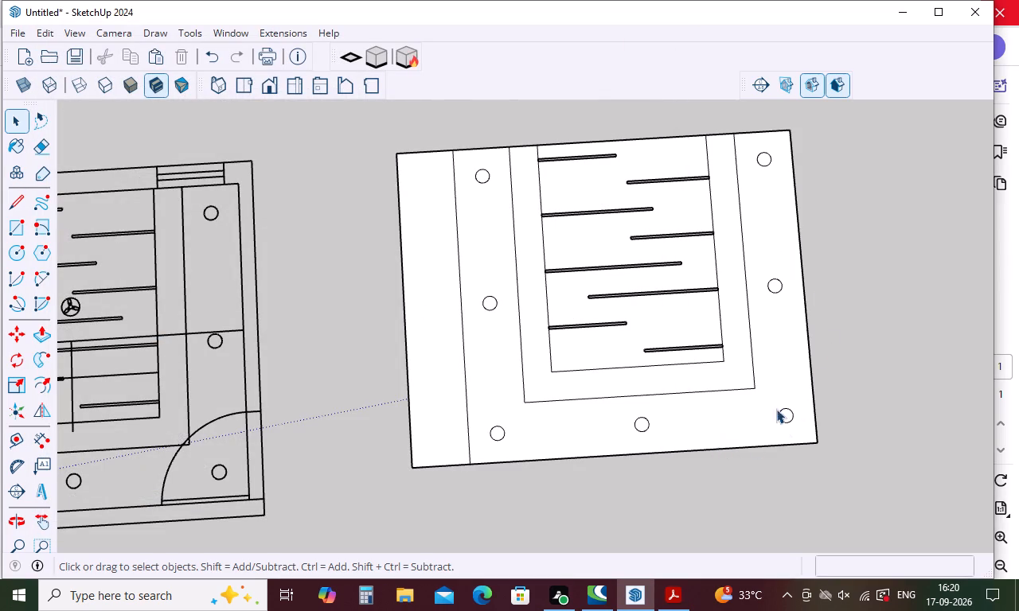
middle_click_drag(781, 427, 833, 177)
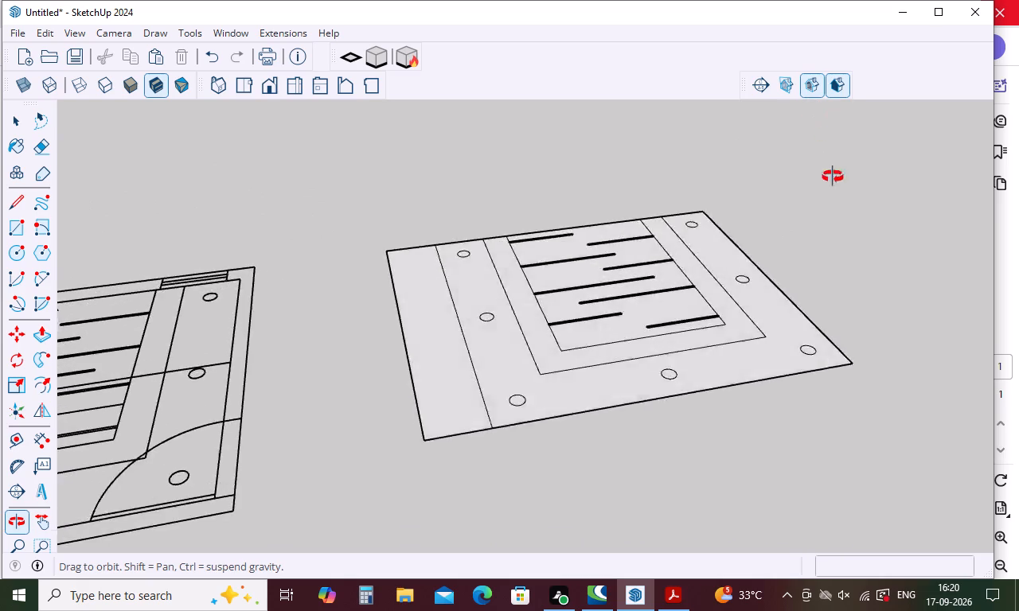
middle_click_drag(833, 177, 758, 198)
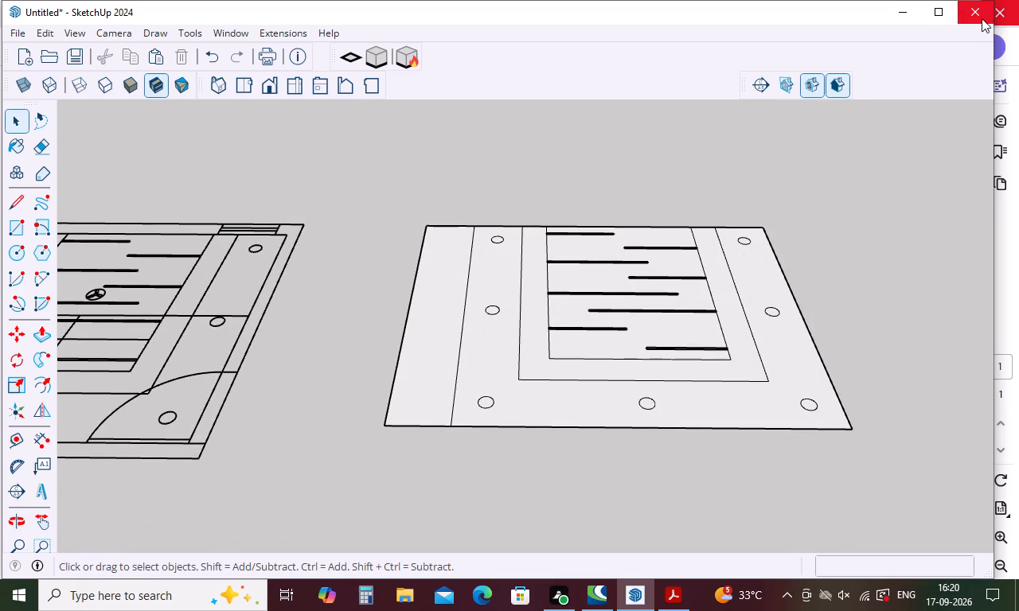
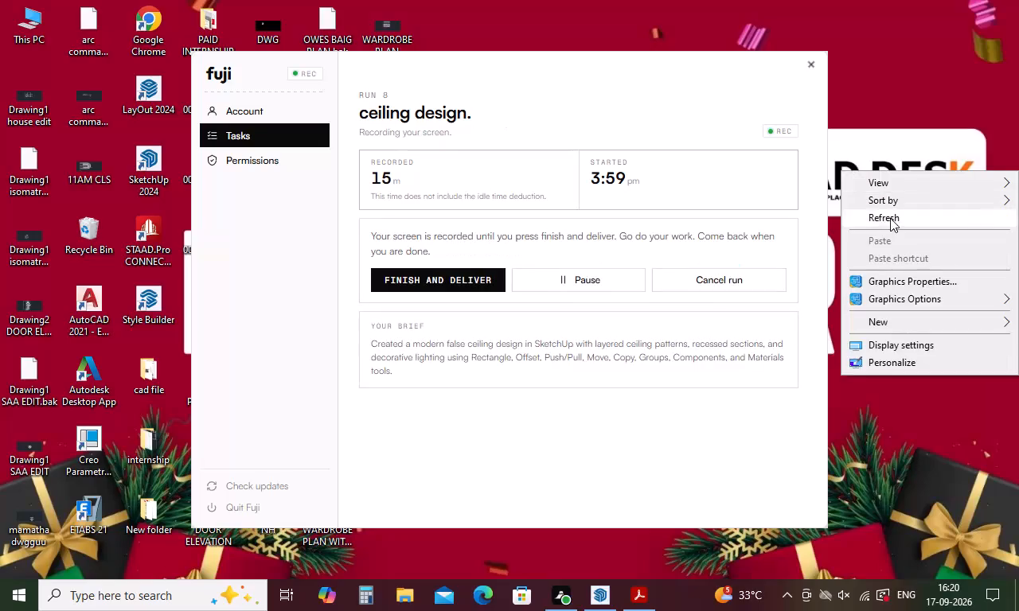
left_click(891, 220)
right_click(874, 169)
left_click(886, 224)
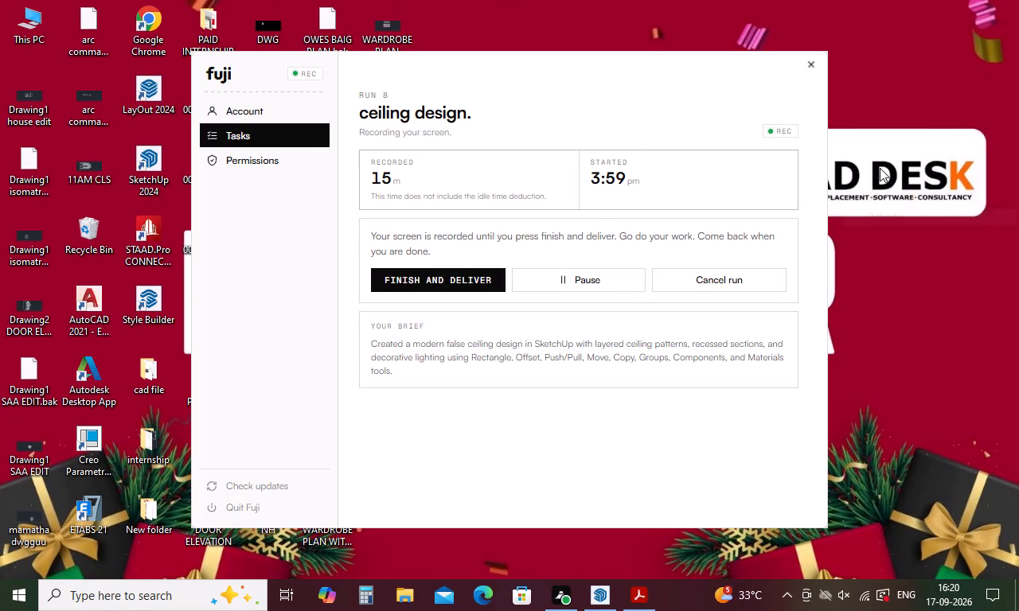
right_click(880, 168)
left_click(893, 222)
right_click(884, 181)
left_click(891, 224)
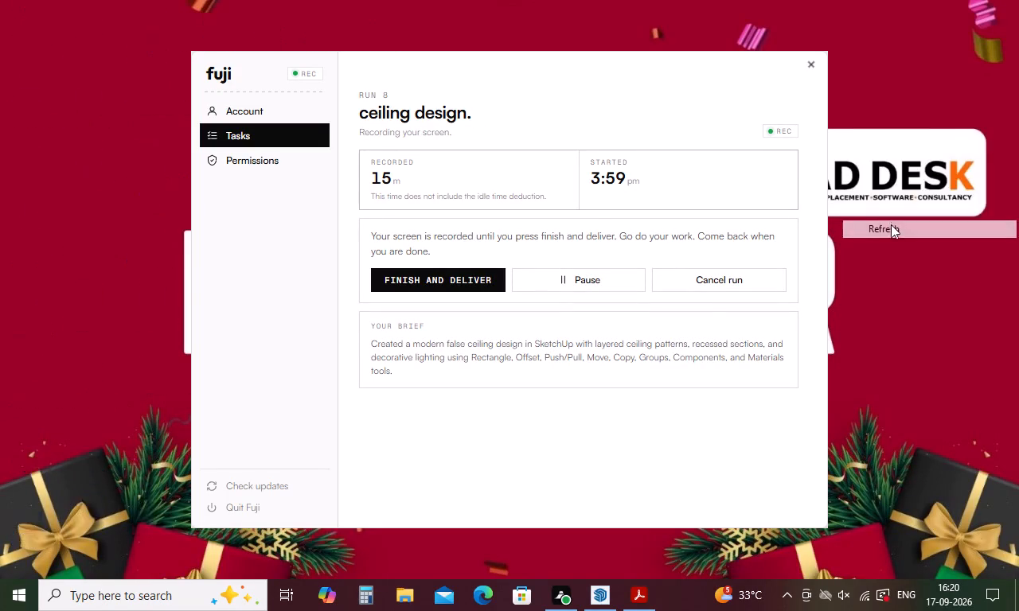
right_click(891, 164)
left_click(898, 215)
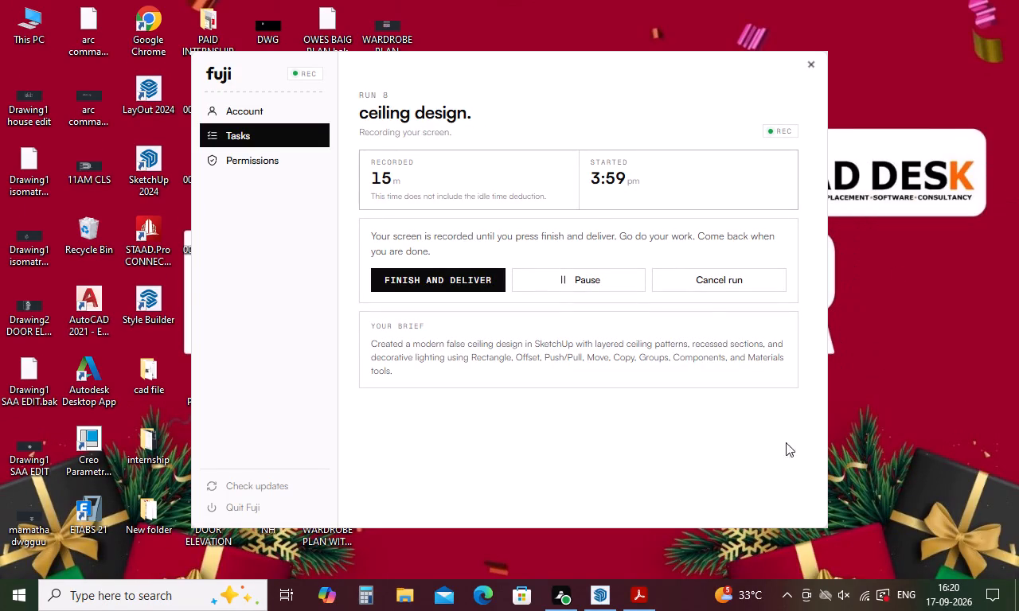
Switch to Acrobat Reader and look through the rendered room view in ceiling.pdf.
left_click(634, 593)
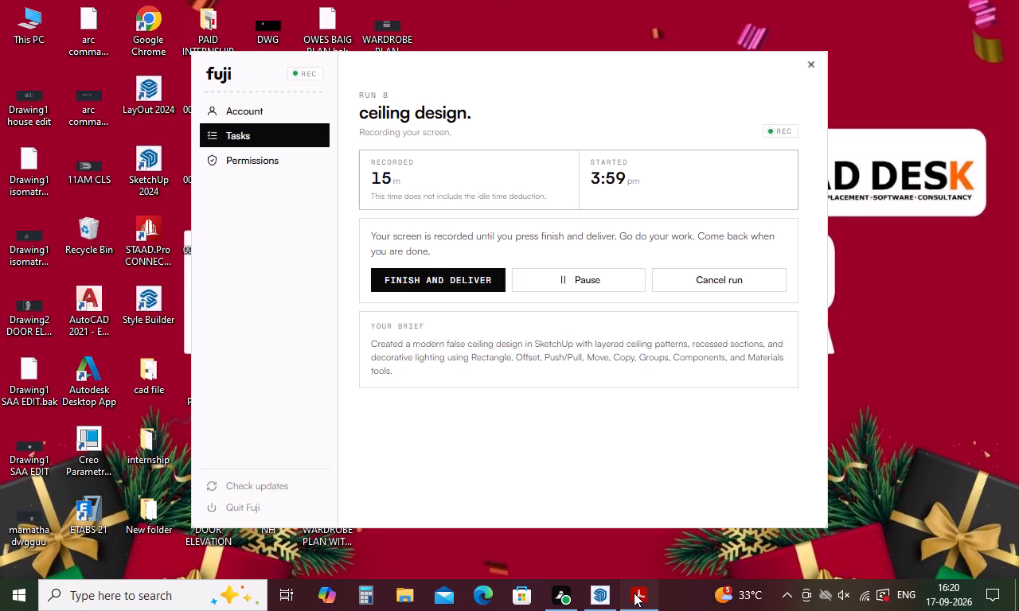
left_click(634, 593)
scroll(630, 399, "down", 13)
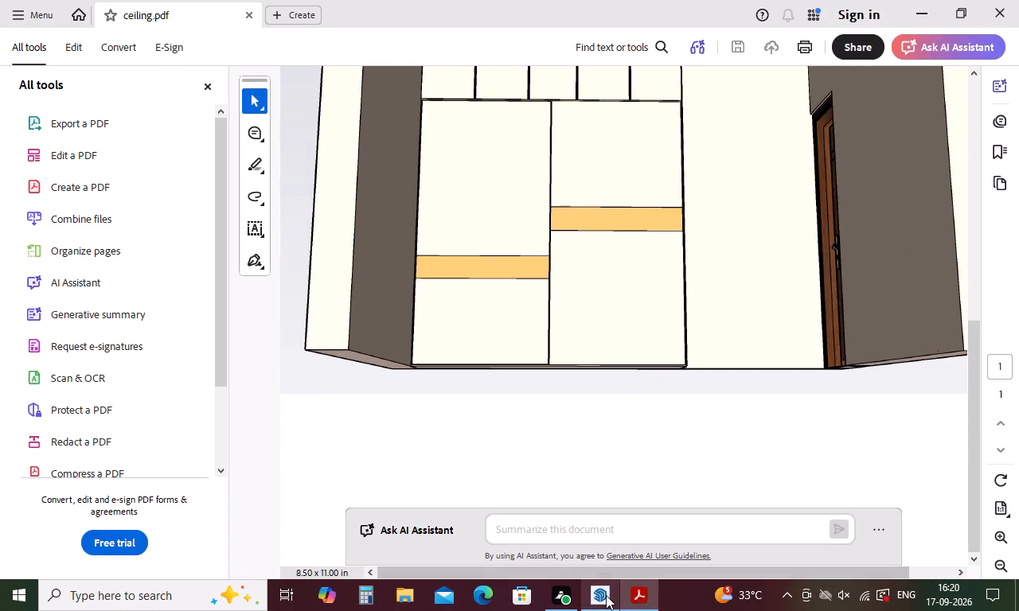
Return to SketchUp and examine the faced ceiling detail beside the room plan from low and raised angles.
double_click(606, 595)
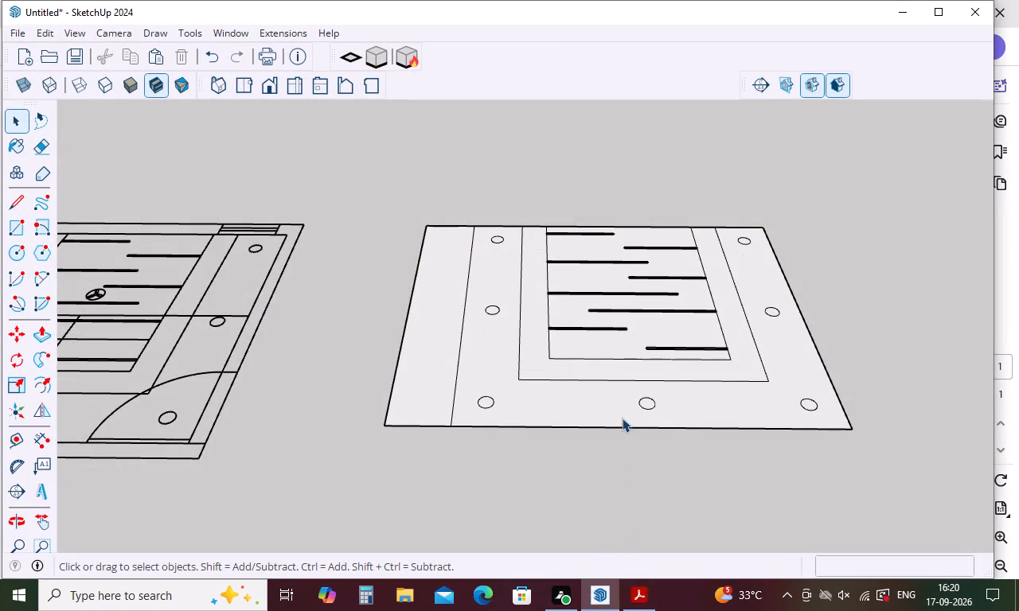
scroll(631, 356, "down", 10)
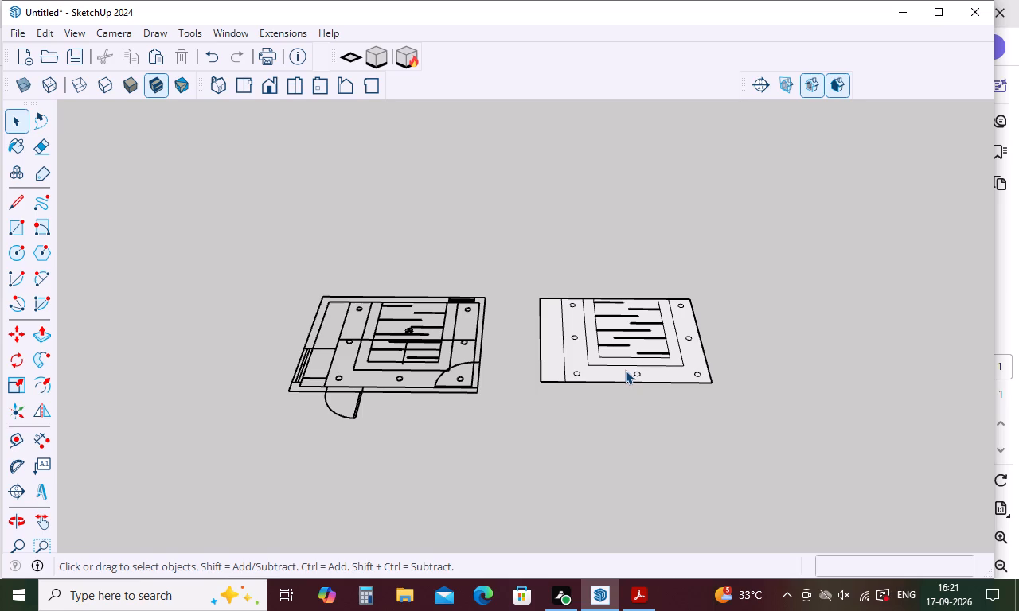
middle_click_drag(638, 411, 654, 339)
scroll(656, 337, "up", 10)
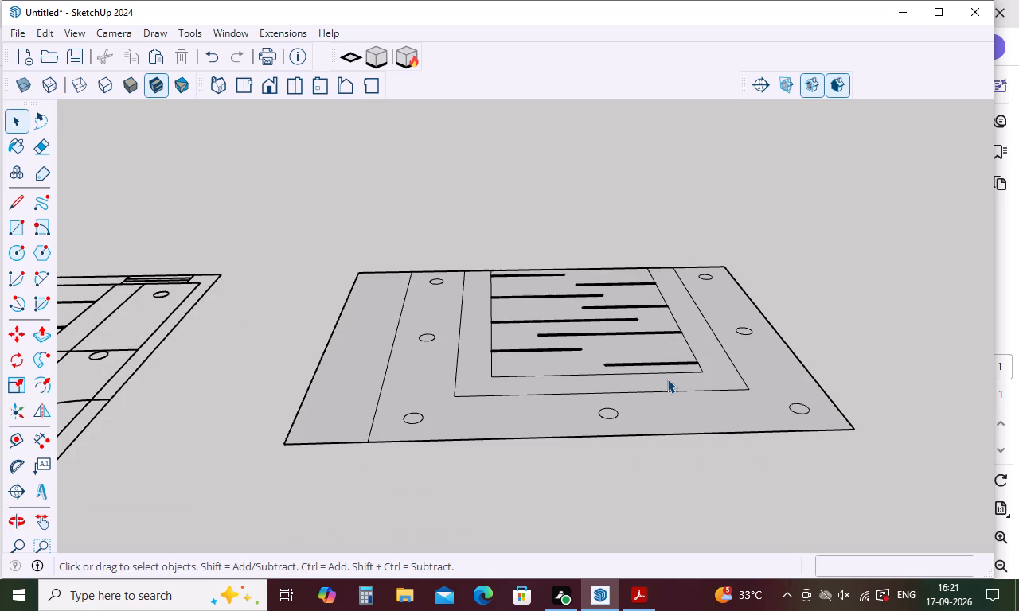
scroll(612, 373, "down", 4)
middle_click_drag(613, 377, 625, 458)
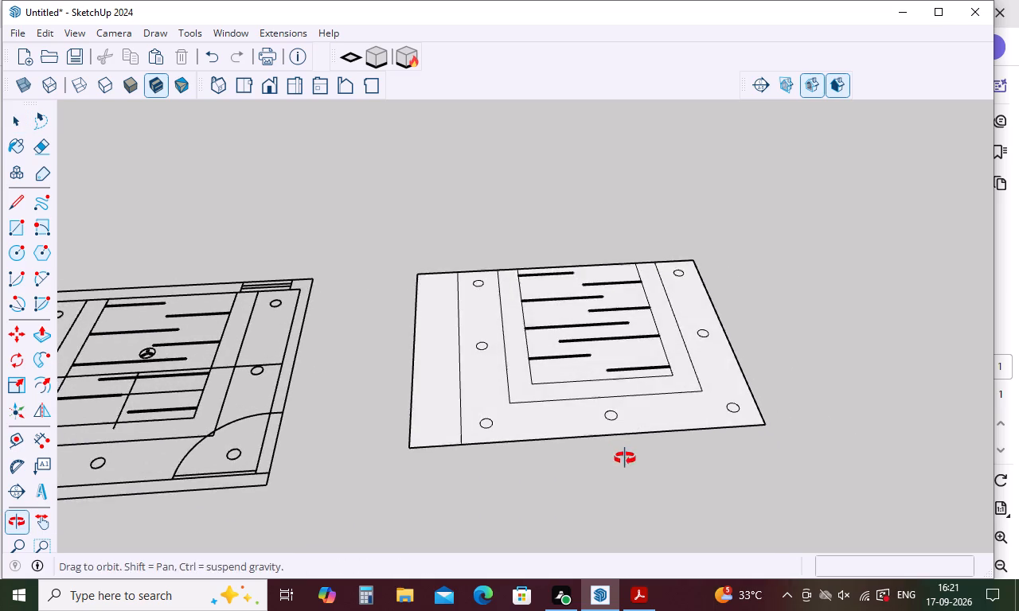
middle_click_drag(625, 458, 625, 460)
scroll(616, 357, "down", 8)
middle_click_drag(618, 368, 621, 459)
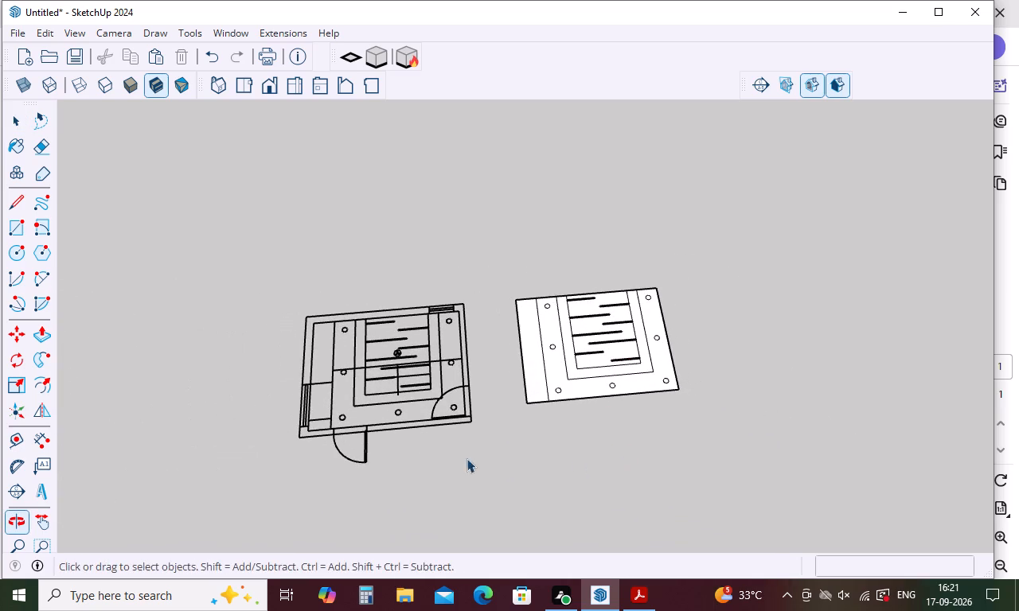
middle_click_drag(428, 421, 438, 469)
Compare the room plan's ceiling layout with the faced ceiling detail from nearly overhead.
scroll(352, 465, "up", 6)
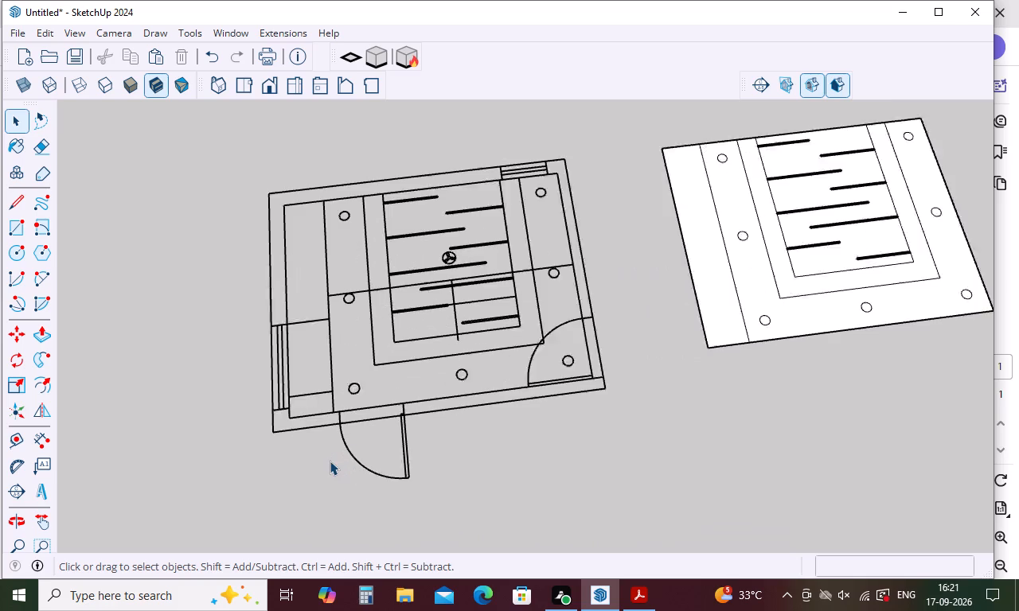
scroll(330, 461, "up", 2)
middle_click_drag(754, 412, 708, 461)
scroll(697, 442, "down", 5)
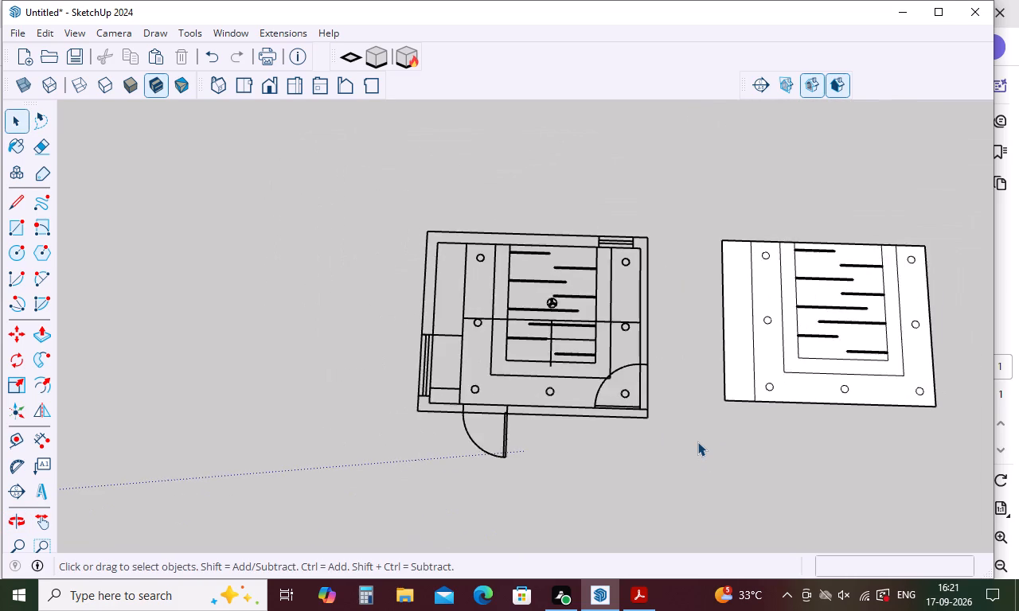
scroll(697, 442, "down", 3)
scroll(924, 387, "up", 6)
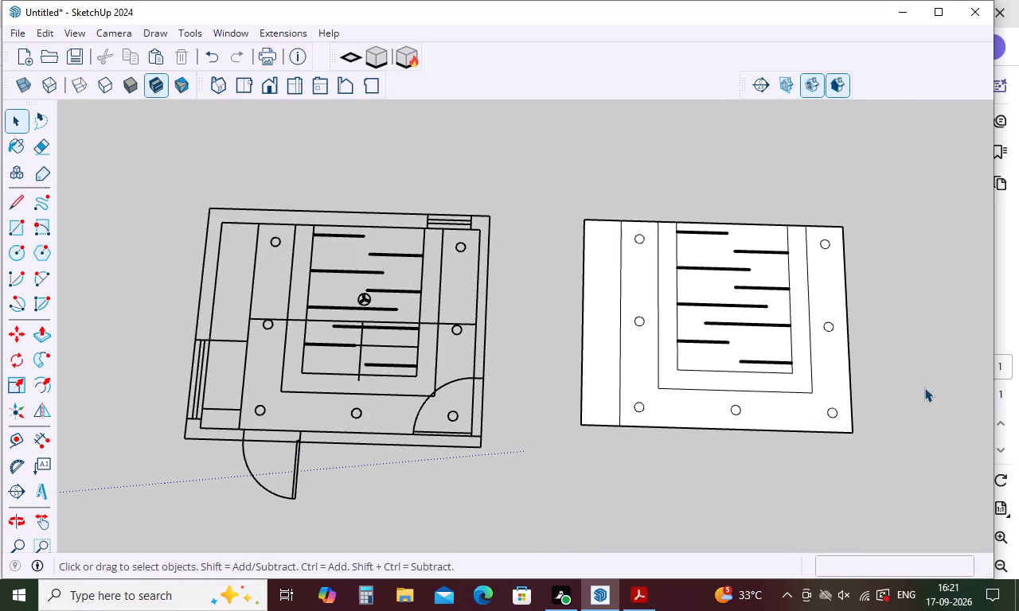
scroll(924, 387, "up", 7)
scroll(924, 387, "down", 4)
middle_click_drag(924, 387, 930, 442)
scroll(839, 169, "up", 4)
scroll(839, 167, "down", 3)
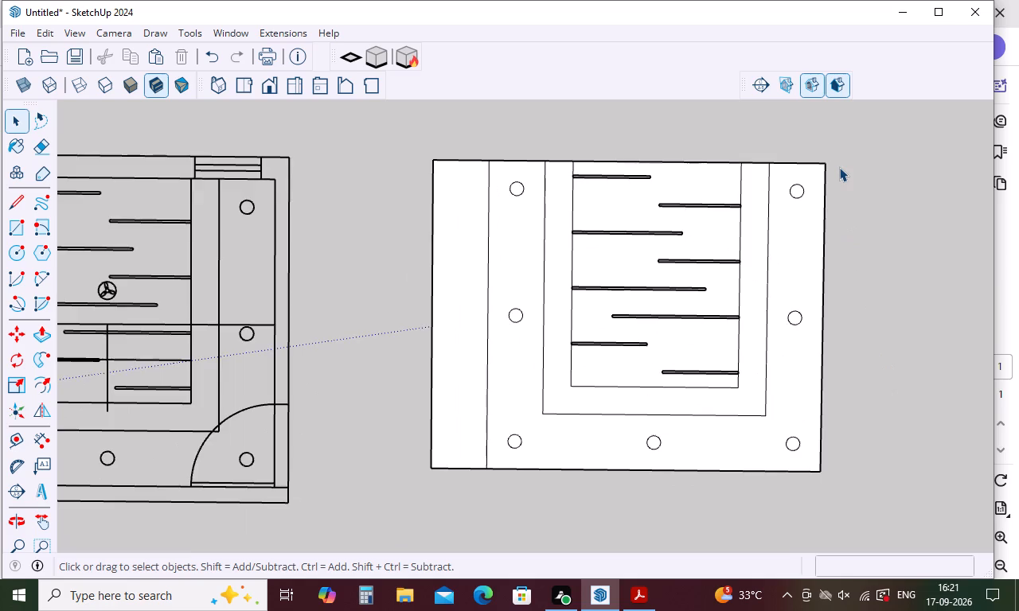
Examine the faced ceiling detail's strips and light circles from above, close up and at a distance.
scroll(839, 167, "up", 2)
scroll(846, 204, "down", 2)
scroll(868, 367, "up", 1)
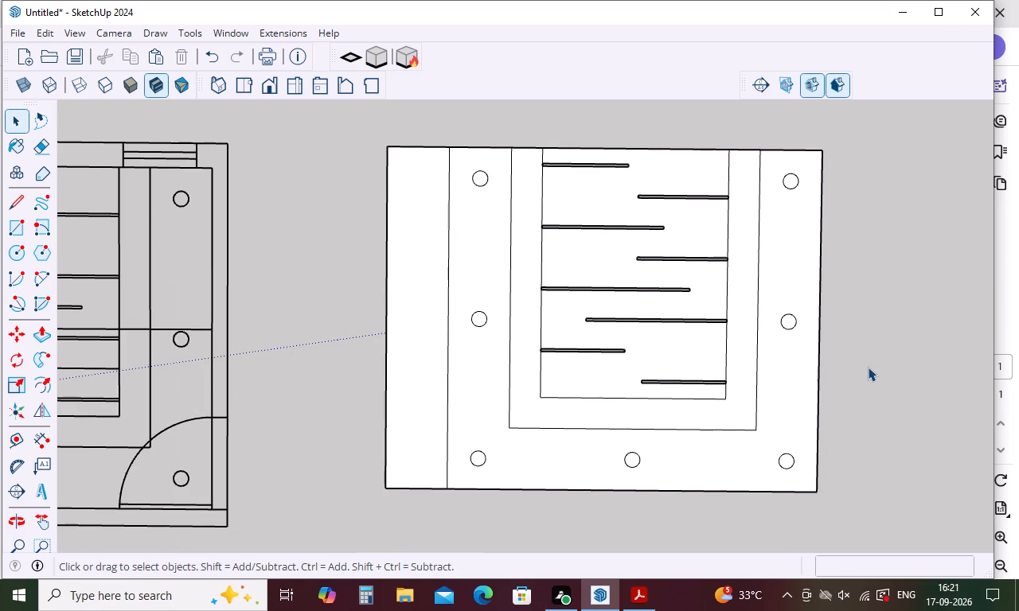
scroll(868, 367, "up", 2)
scroll(868, 367, "down", 2)
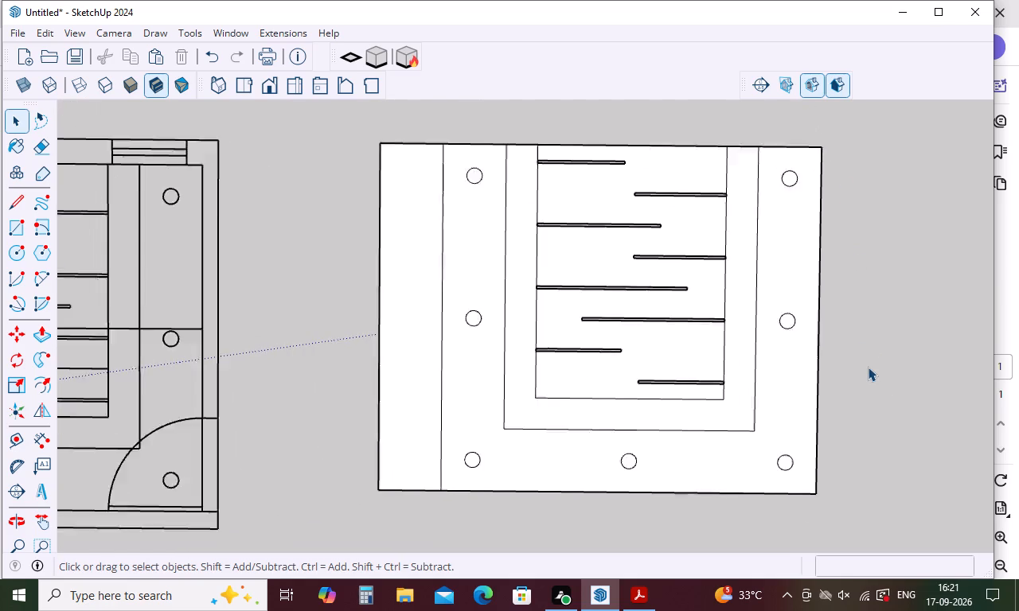
scroll(868, 367, "down", 17)
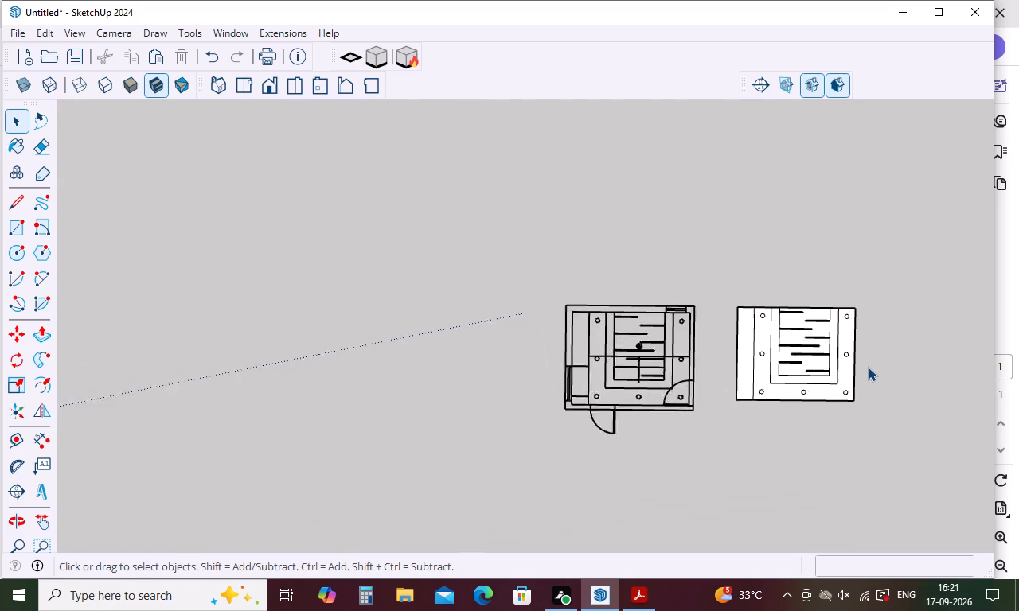
Examine the room plan's door, window and ceiling lines from above, close up and at a distance.
scroll(744, 414, "up", 4)
scroll(617, 402, "up", 4)
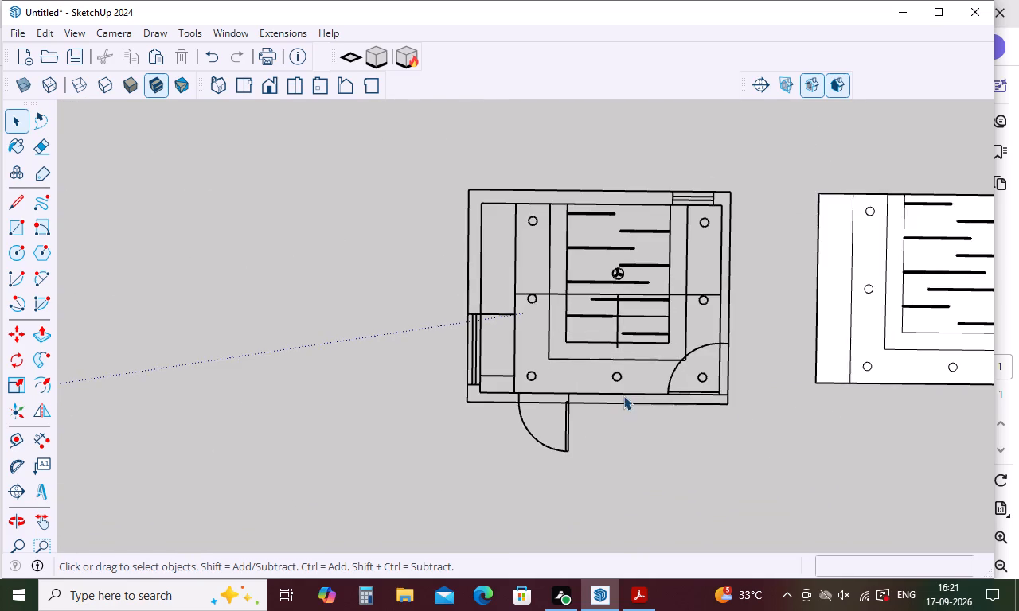
scroll(623, 395, "up", 5)
scroll(624, 395, "down", 7)
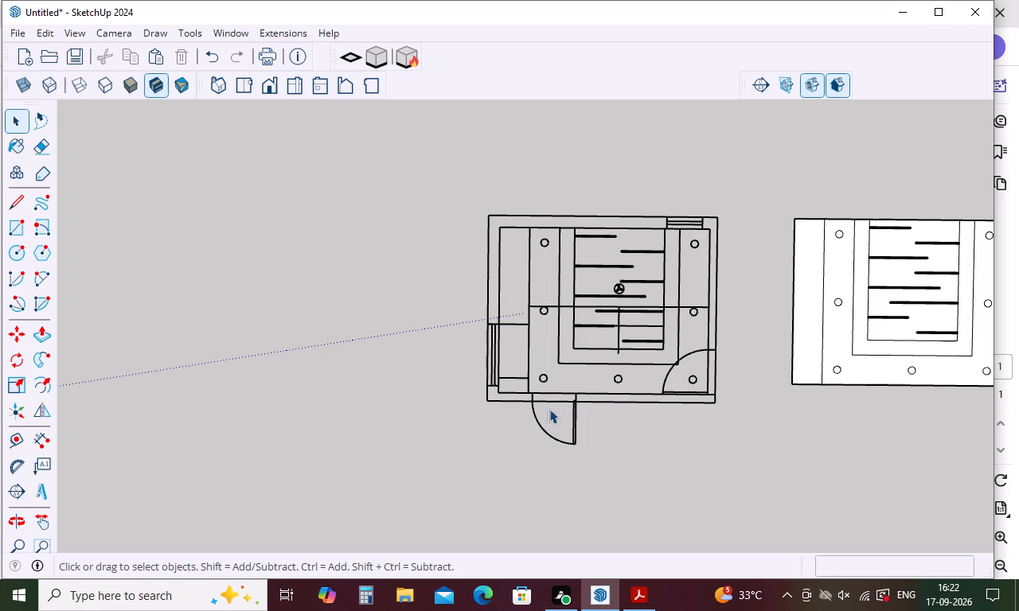
scroll(545, 410, "down", 11)
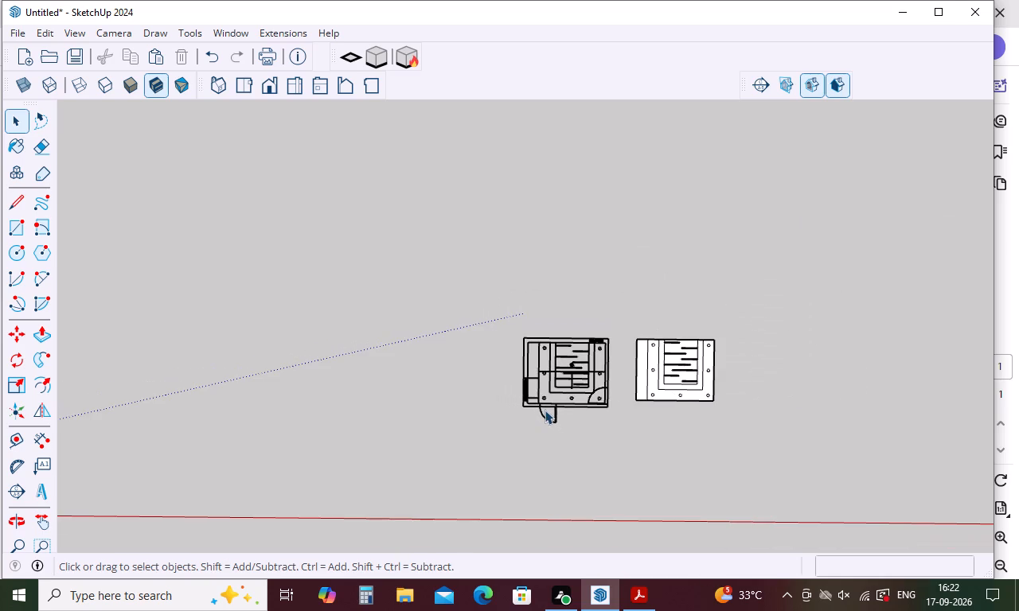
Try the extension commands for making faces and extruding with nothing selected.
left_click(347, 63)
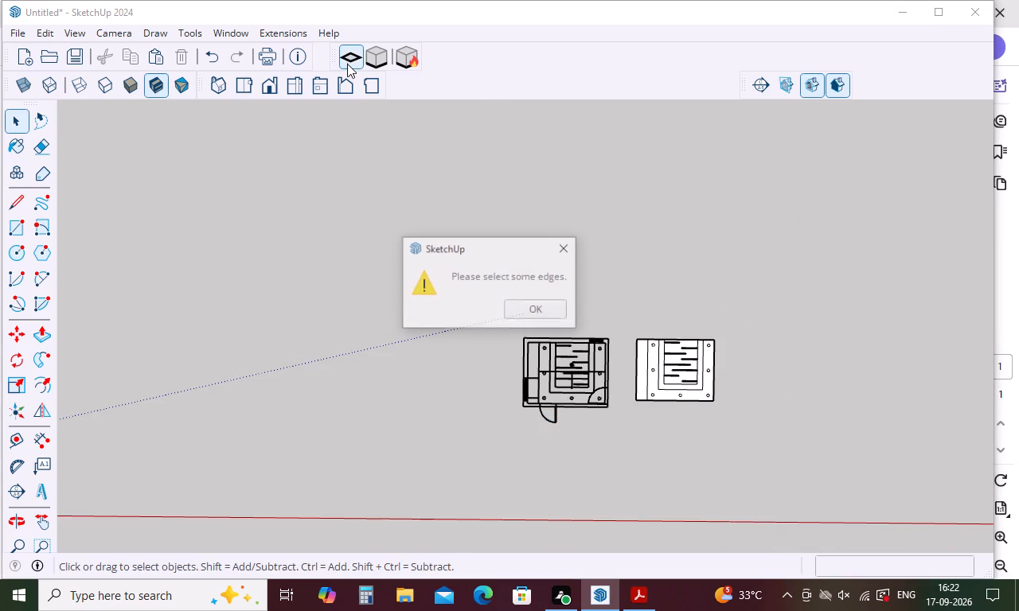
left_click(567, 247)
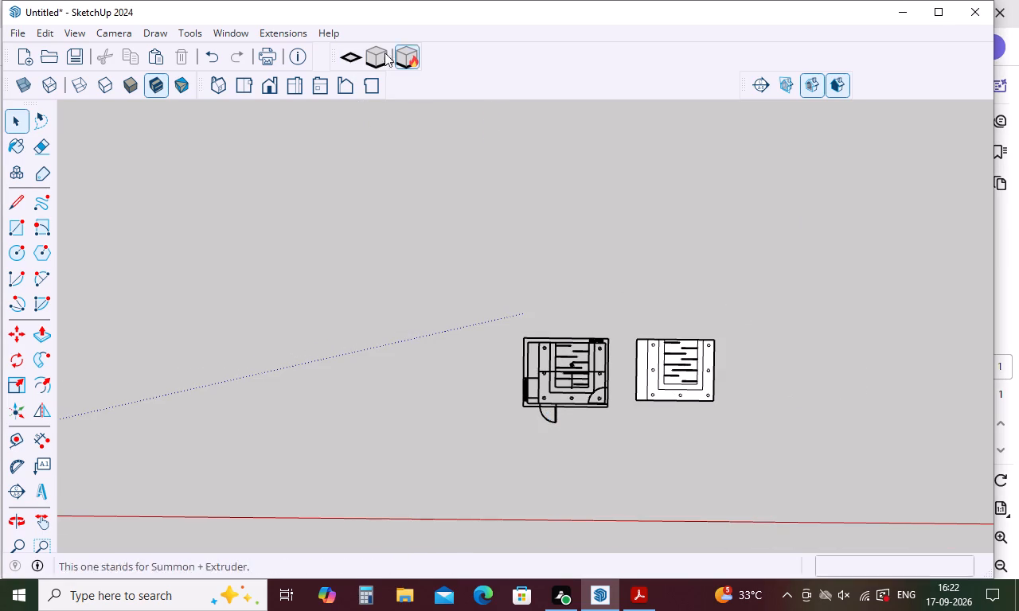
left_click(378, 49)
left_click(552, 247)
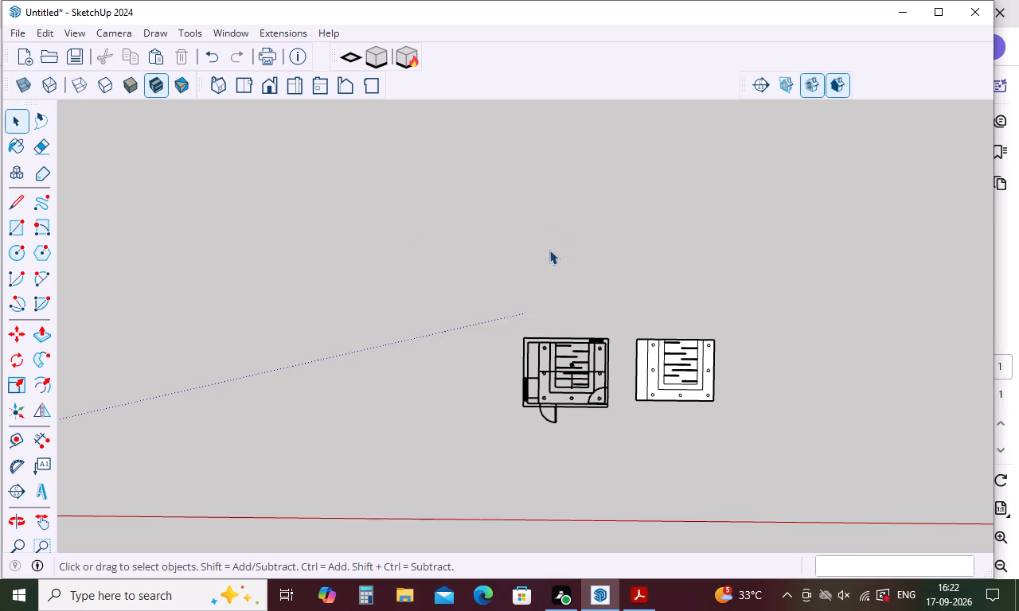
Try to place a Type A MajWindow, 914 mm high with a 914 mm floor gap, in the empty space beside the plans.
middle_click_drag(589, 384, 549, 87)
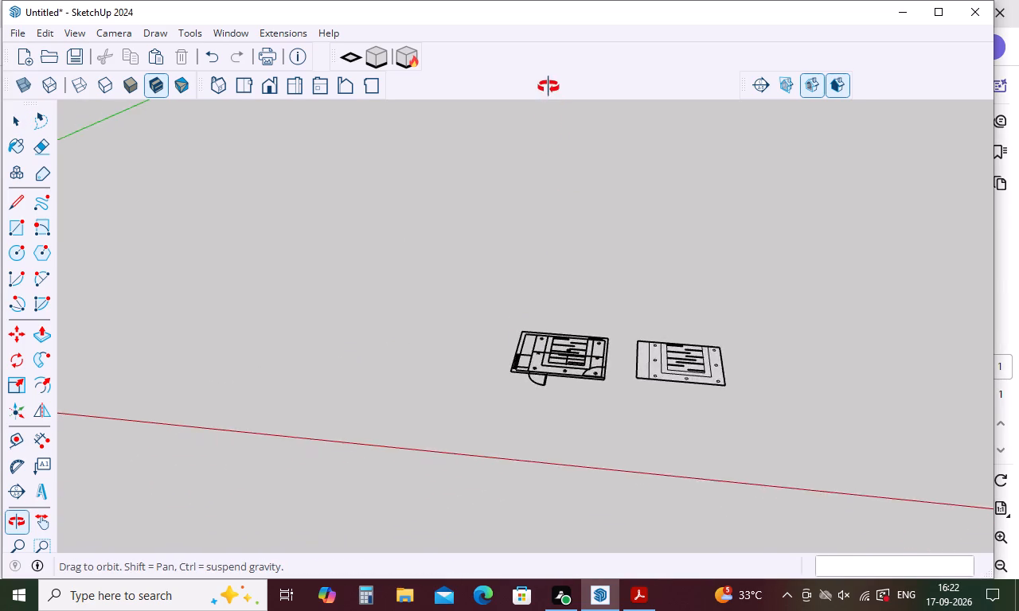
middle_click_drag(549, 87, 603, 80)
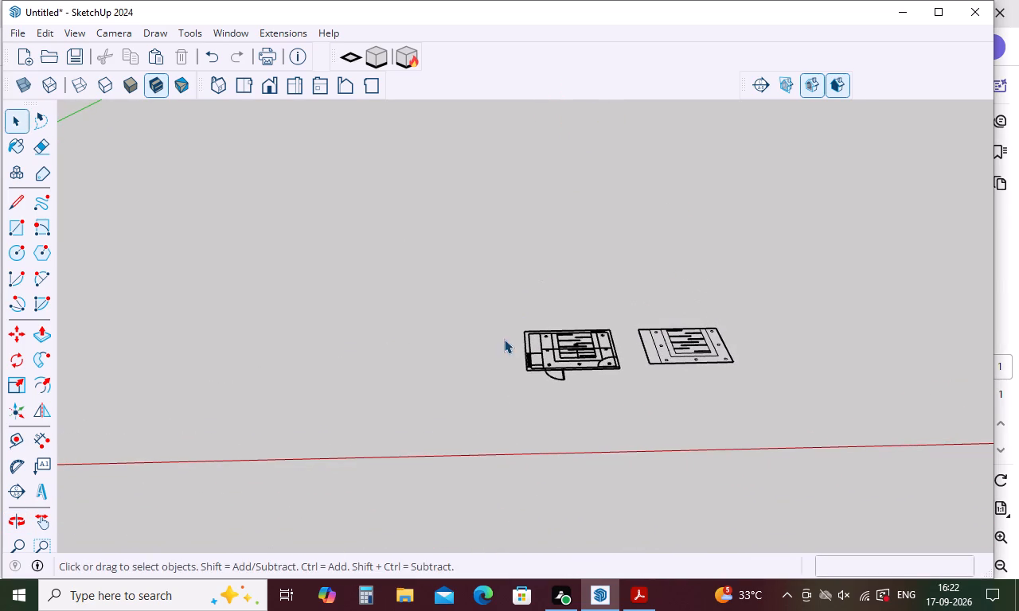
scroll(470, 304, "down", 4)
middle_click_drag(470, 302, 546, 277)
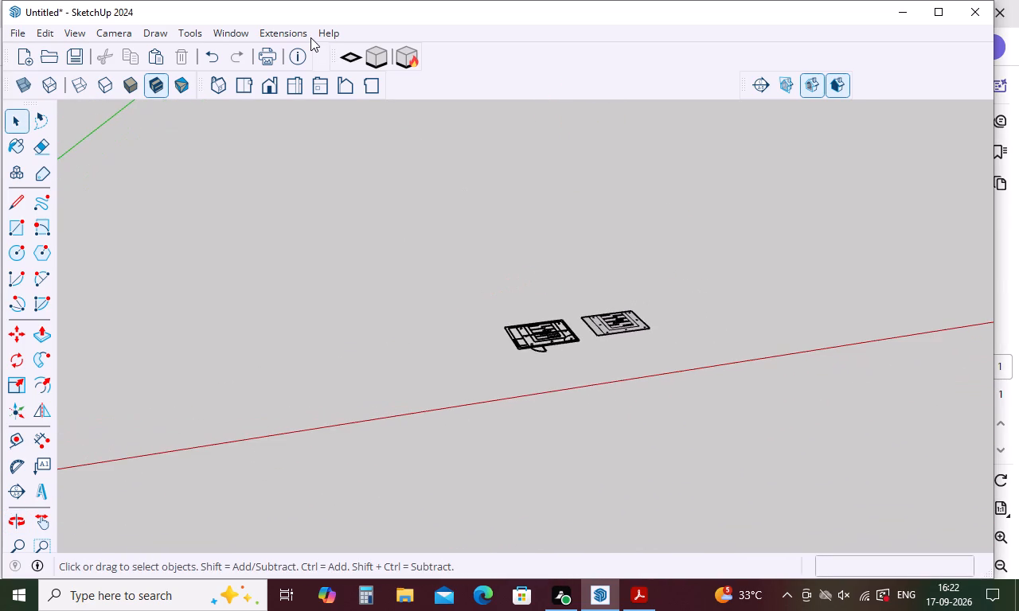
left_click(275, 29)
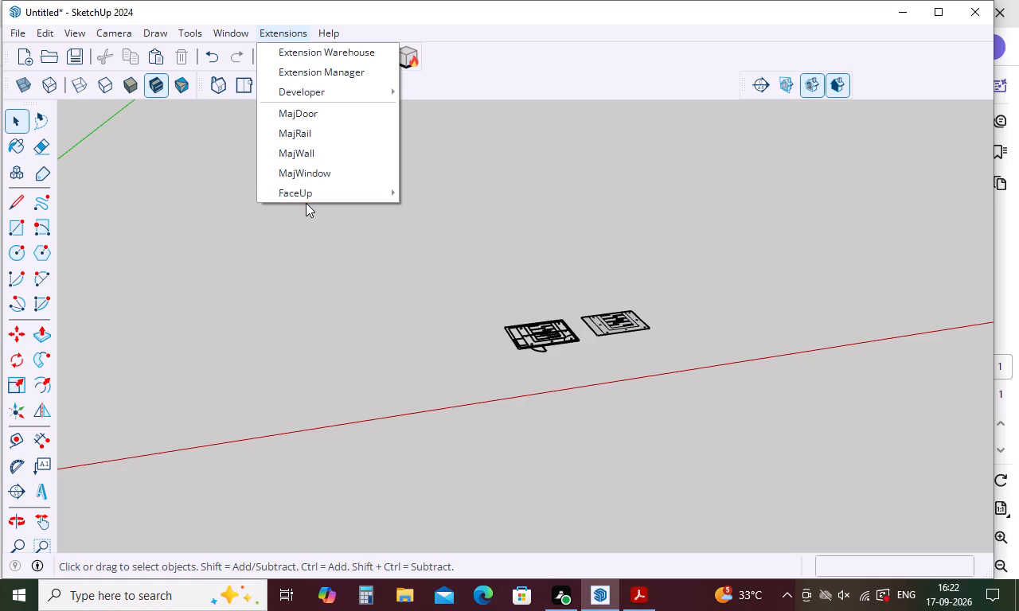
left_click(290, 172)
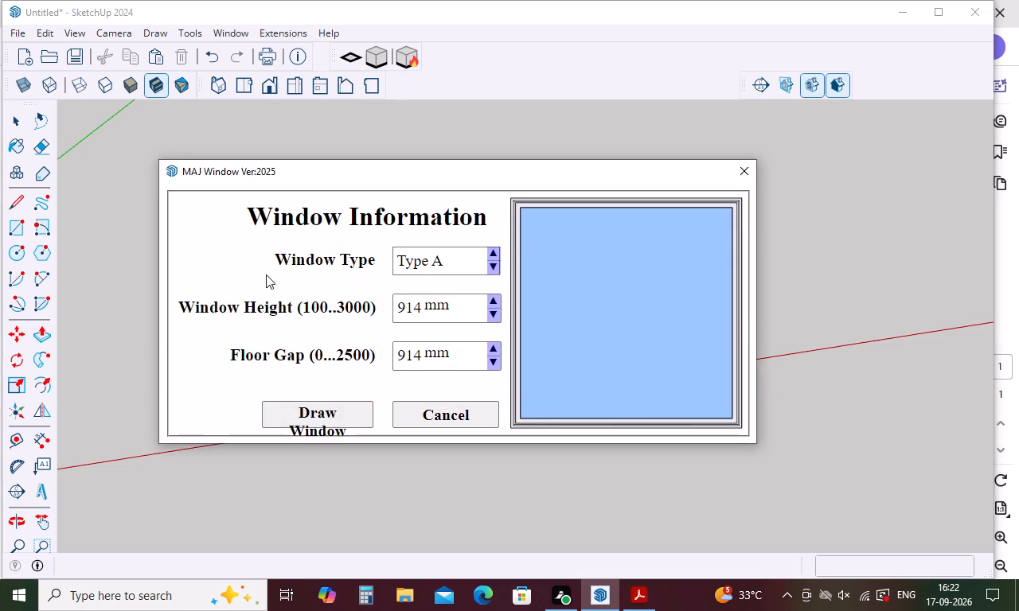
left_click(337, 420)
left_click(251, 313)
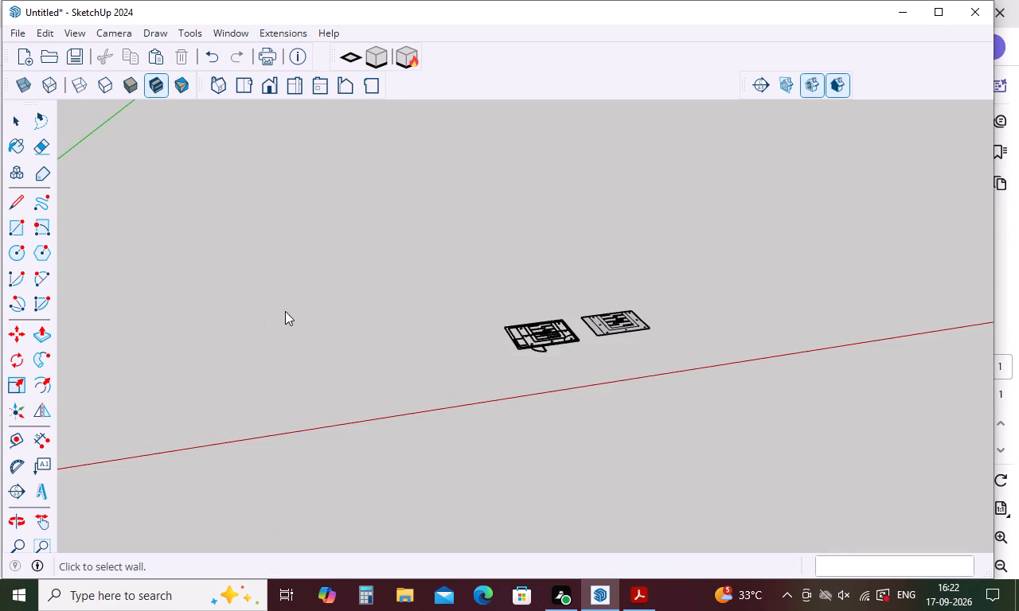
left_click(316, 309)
Draw a rectangle about 13026 by 5677 mm in the empty space beyond the plans and extrude it upward about 9745 mm.
key("r")
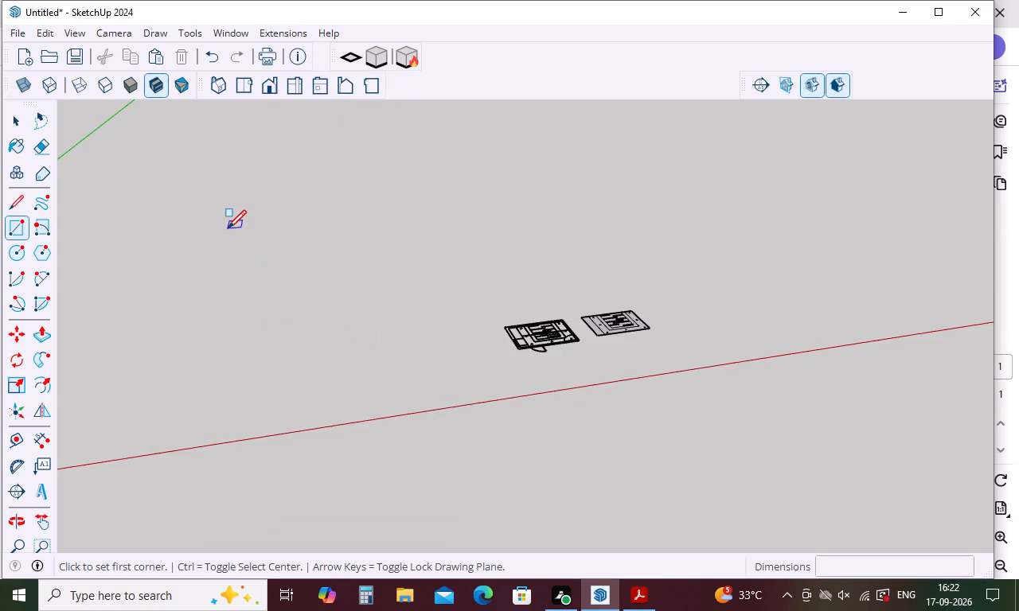
left_click(228, 228)
left_click(357, 233)
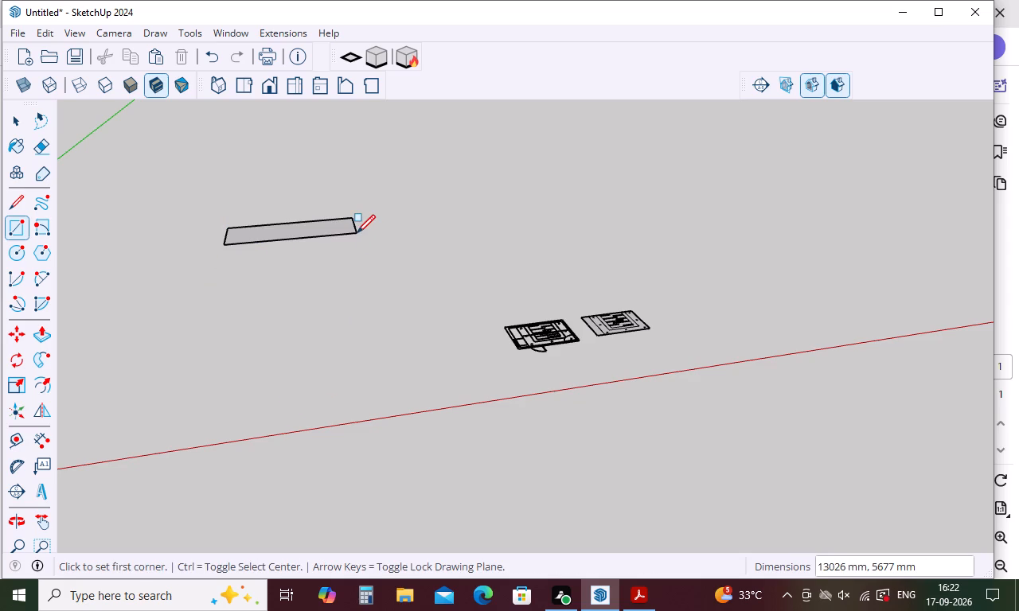
key("p")
left_click(309, 224)
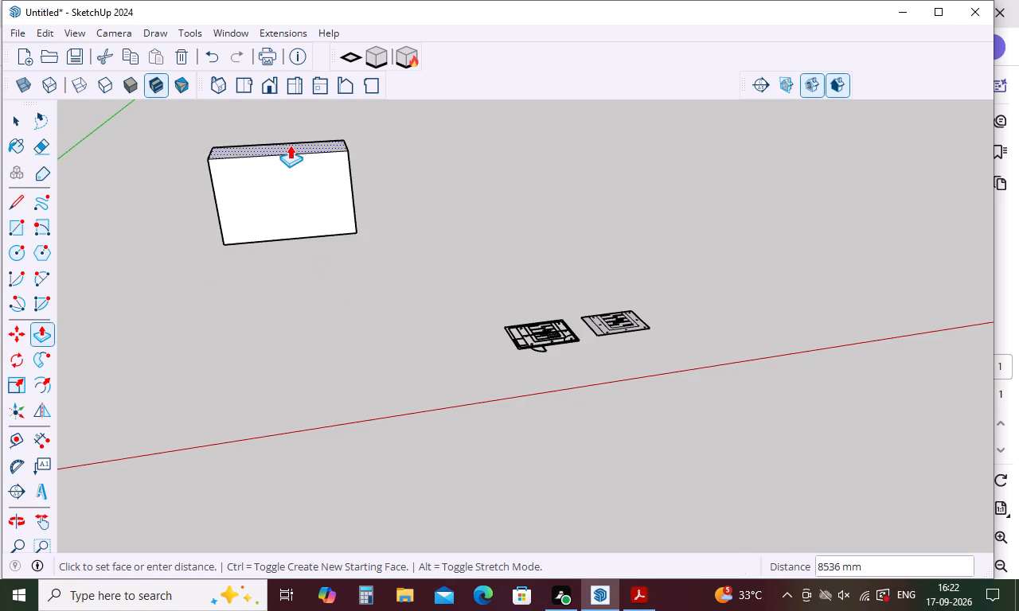
left_click(289, 133)
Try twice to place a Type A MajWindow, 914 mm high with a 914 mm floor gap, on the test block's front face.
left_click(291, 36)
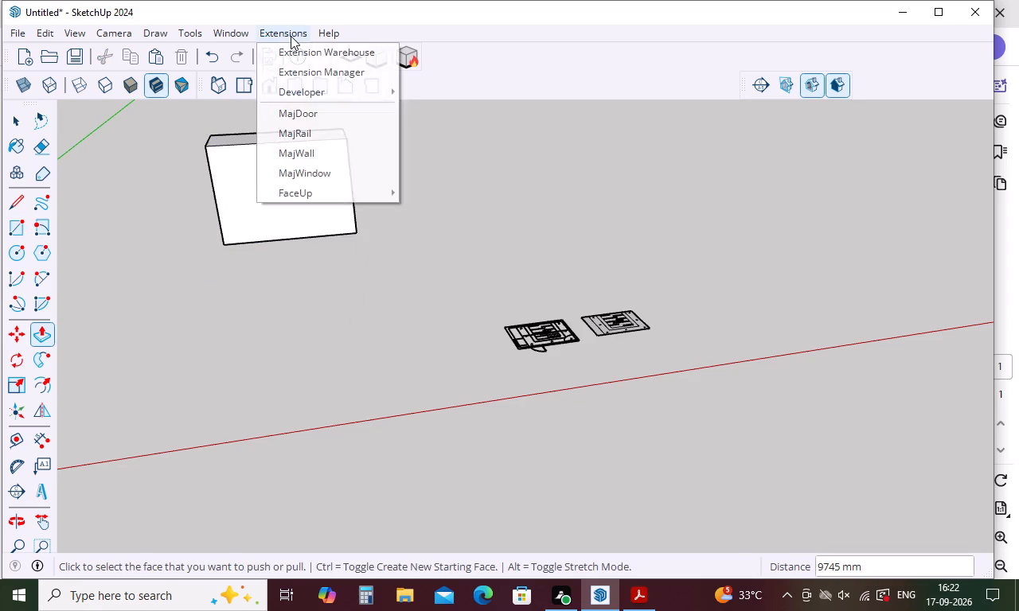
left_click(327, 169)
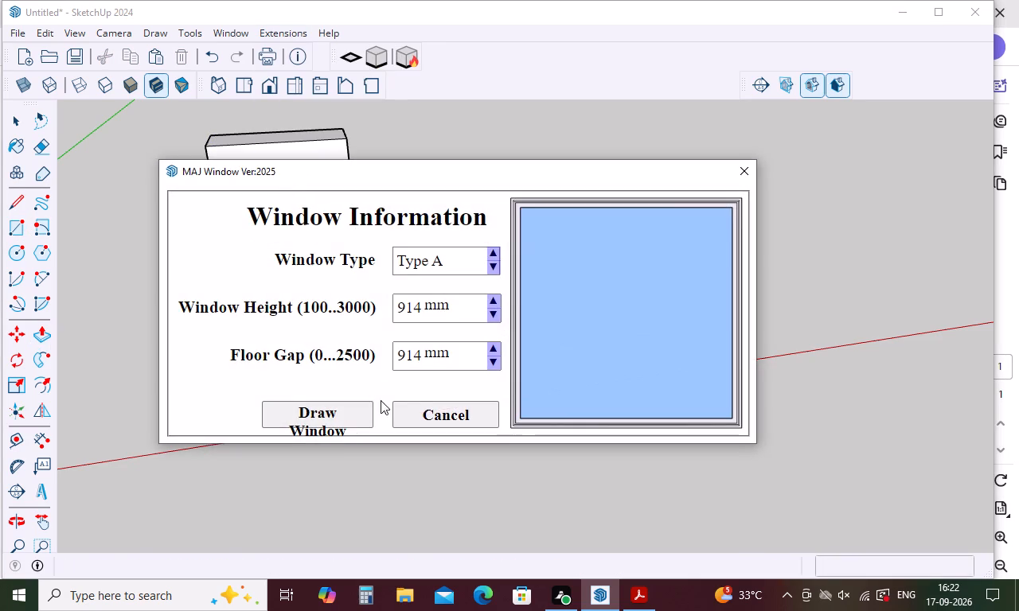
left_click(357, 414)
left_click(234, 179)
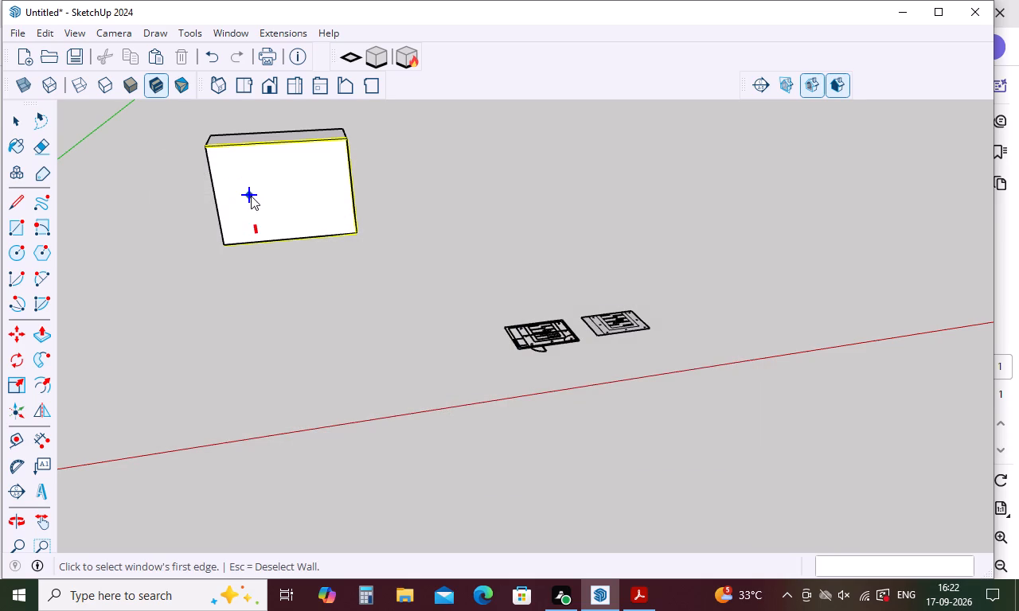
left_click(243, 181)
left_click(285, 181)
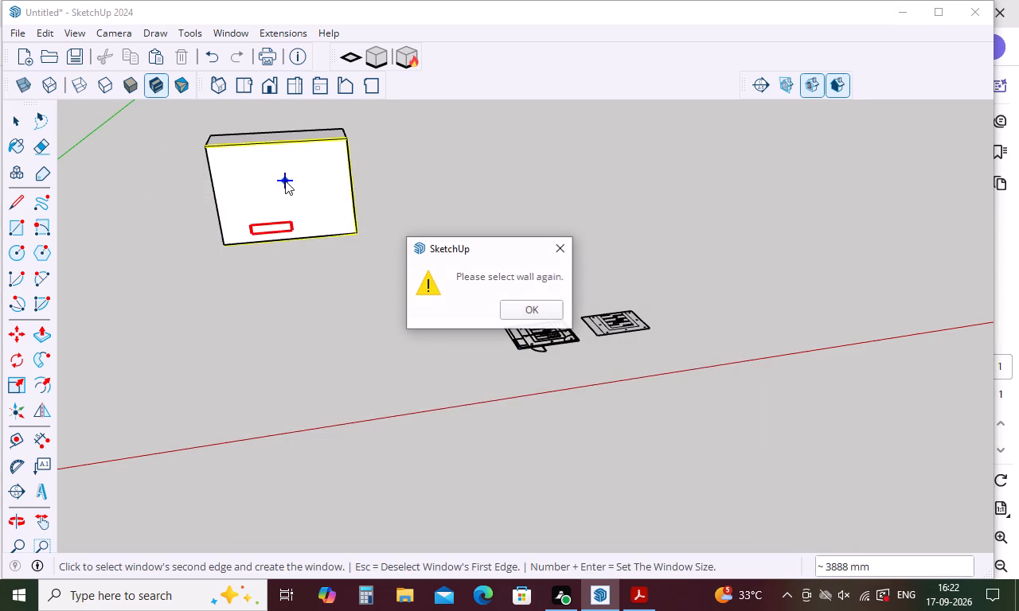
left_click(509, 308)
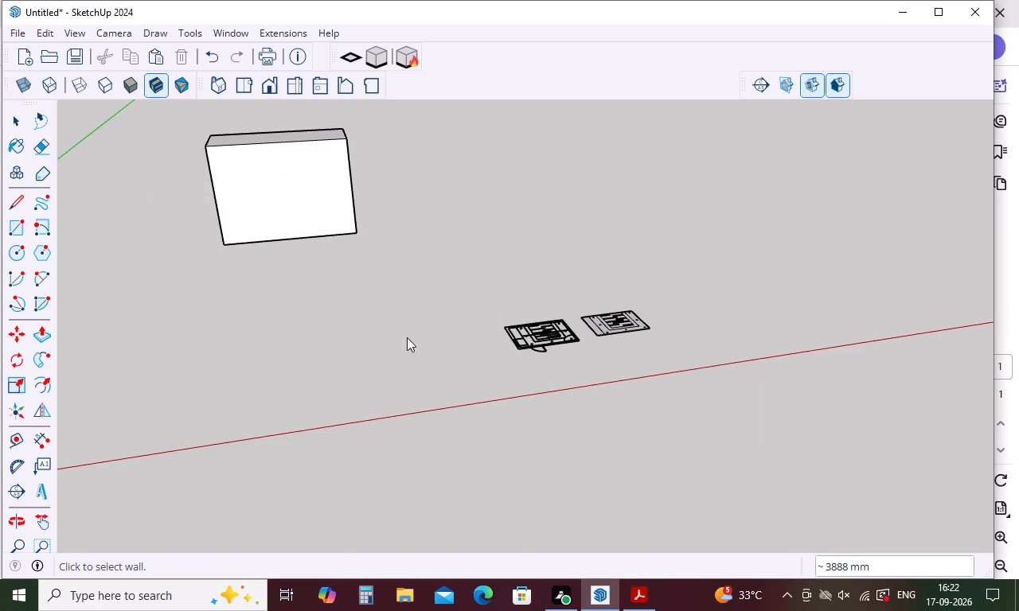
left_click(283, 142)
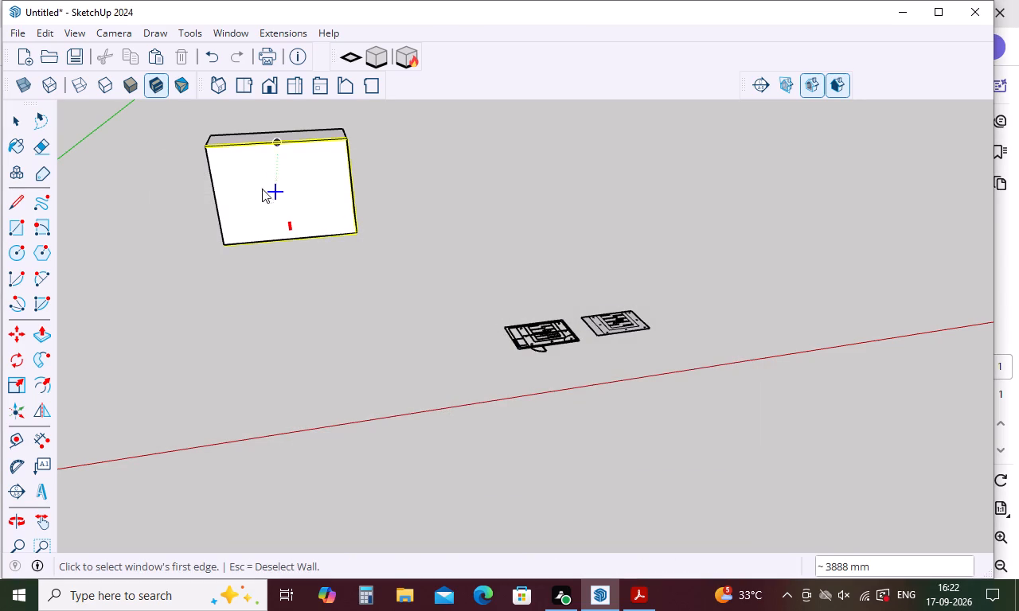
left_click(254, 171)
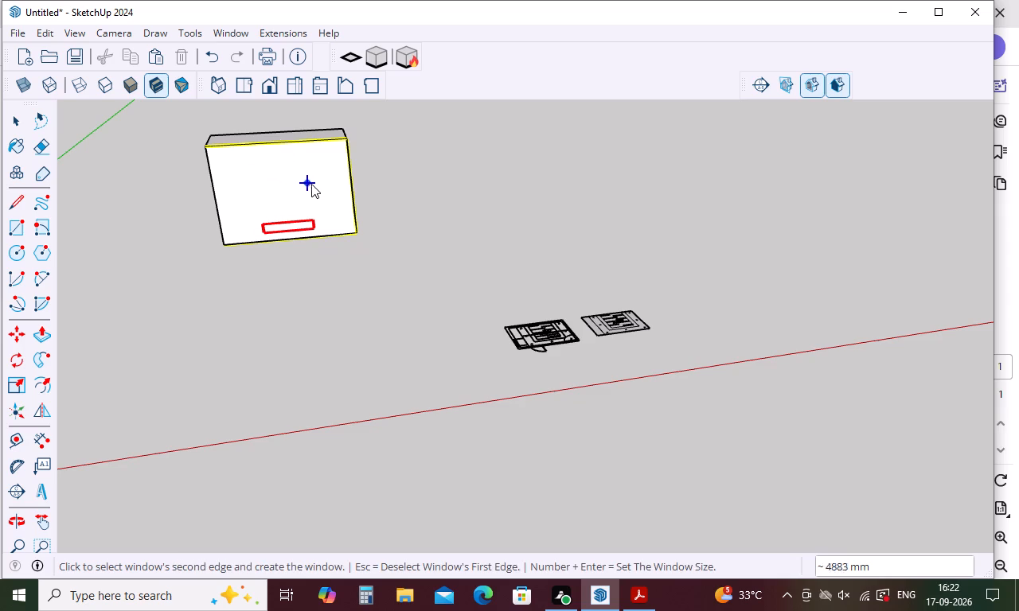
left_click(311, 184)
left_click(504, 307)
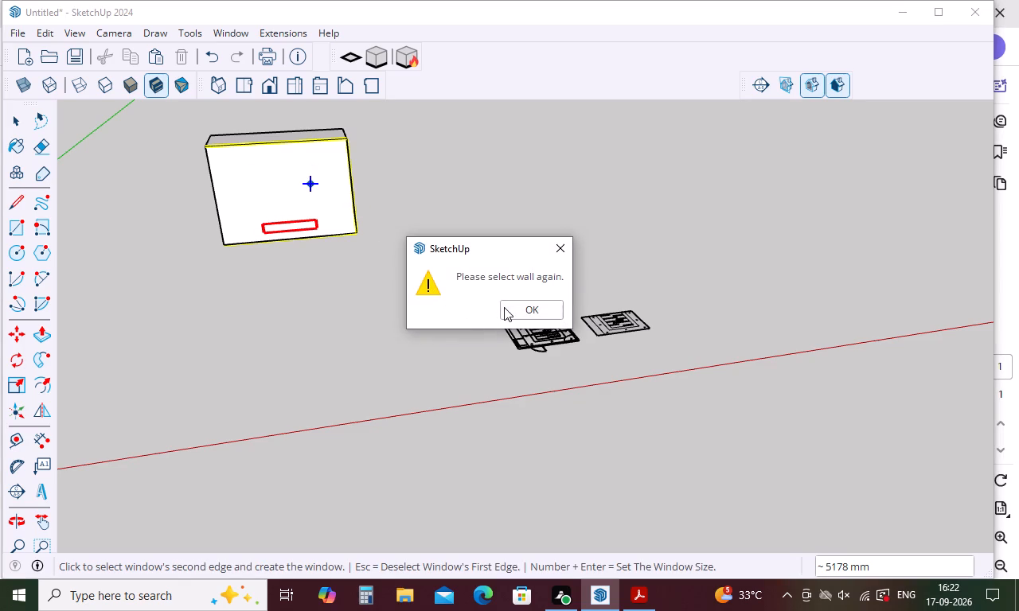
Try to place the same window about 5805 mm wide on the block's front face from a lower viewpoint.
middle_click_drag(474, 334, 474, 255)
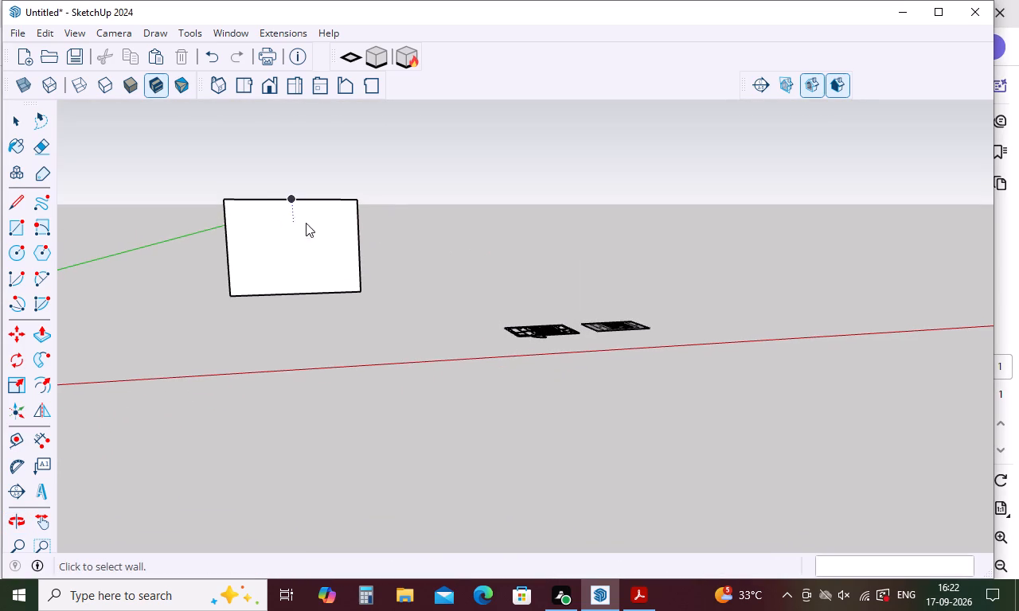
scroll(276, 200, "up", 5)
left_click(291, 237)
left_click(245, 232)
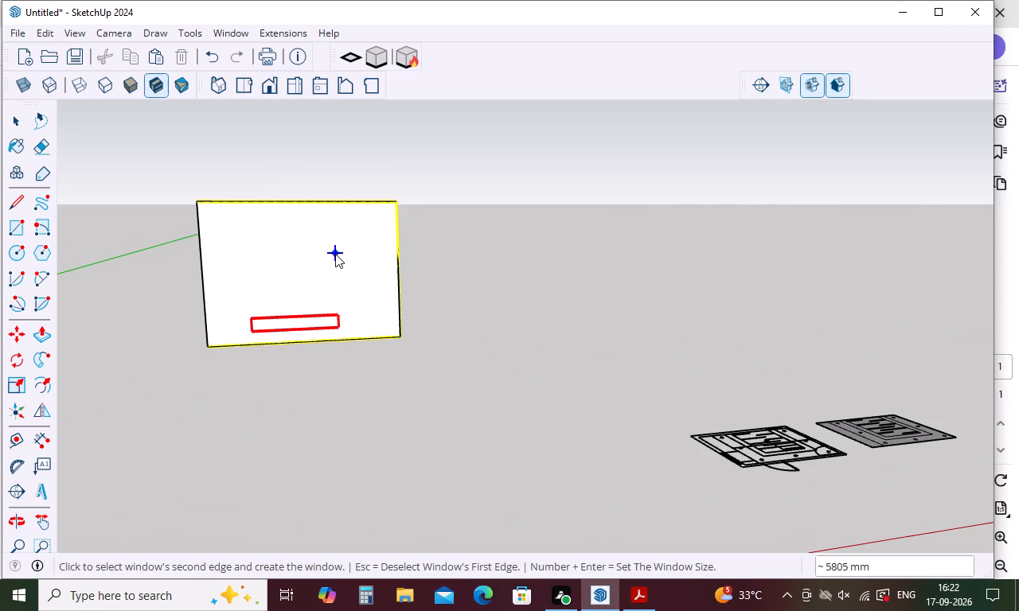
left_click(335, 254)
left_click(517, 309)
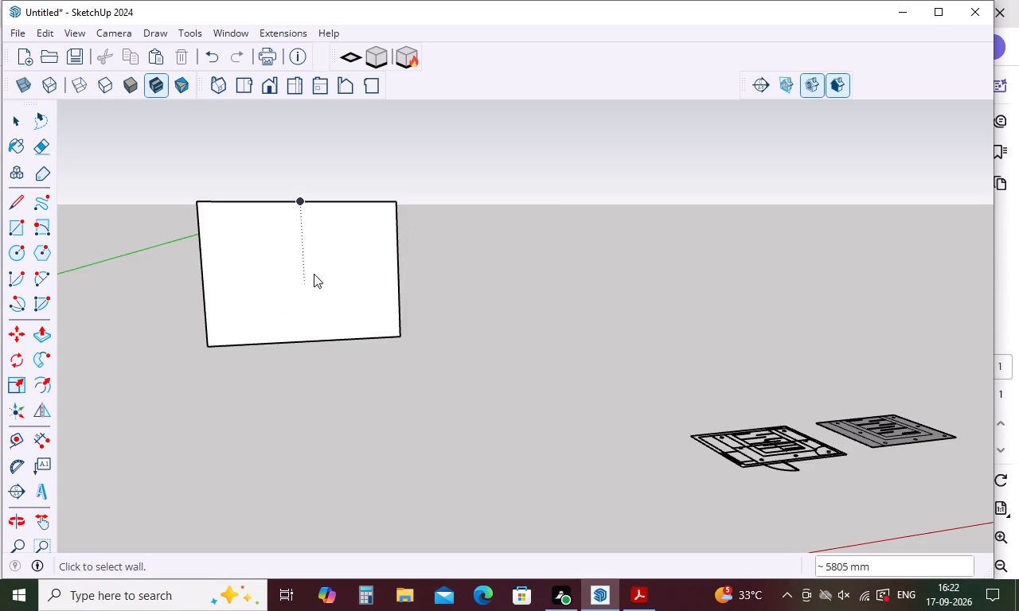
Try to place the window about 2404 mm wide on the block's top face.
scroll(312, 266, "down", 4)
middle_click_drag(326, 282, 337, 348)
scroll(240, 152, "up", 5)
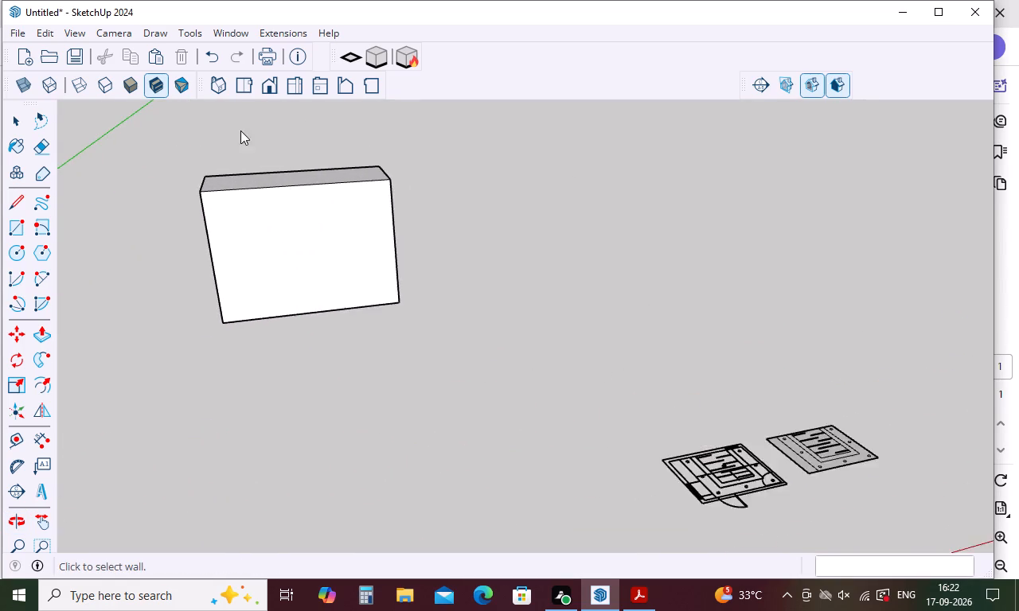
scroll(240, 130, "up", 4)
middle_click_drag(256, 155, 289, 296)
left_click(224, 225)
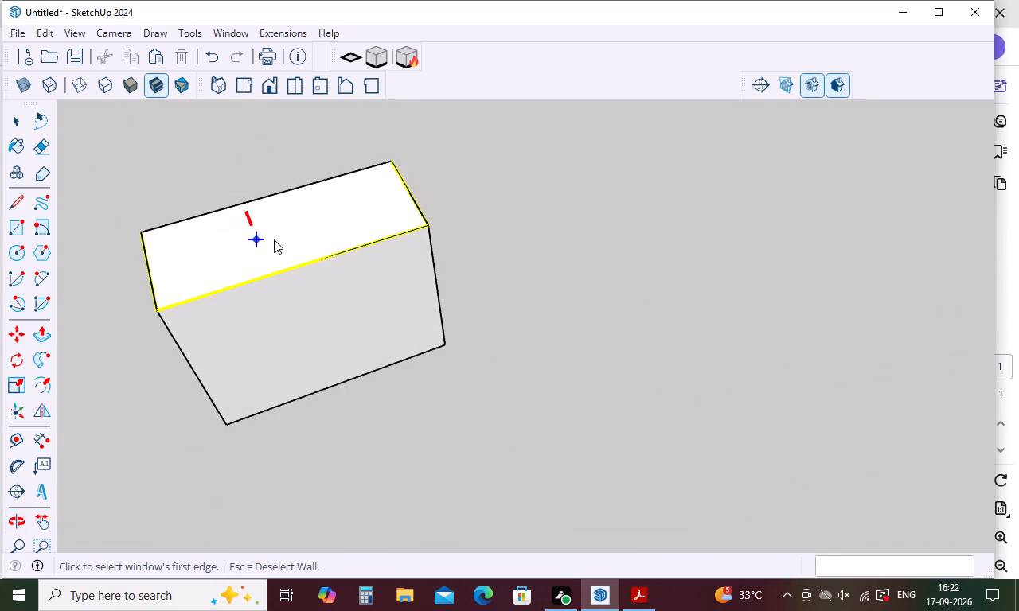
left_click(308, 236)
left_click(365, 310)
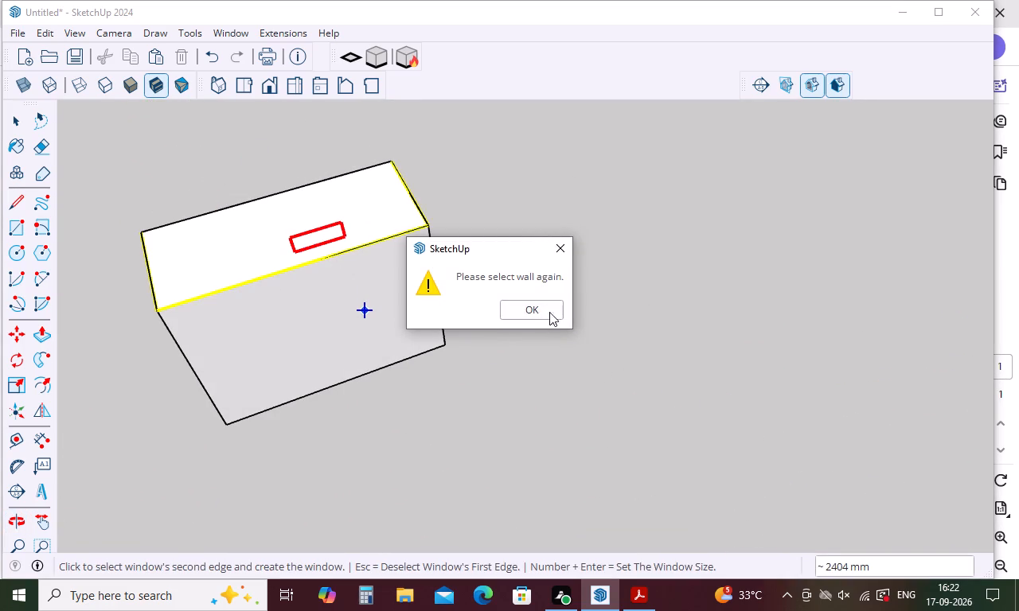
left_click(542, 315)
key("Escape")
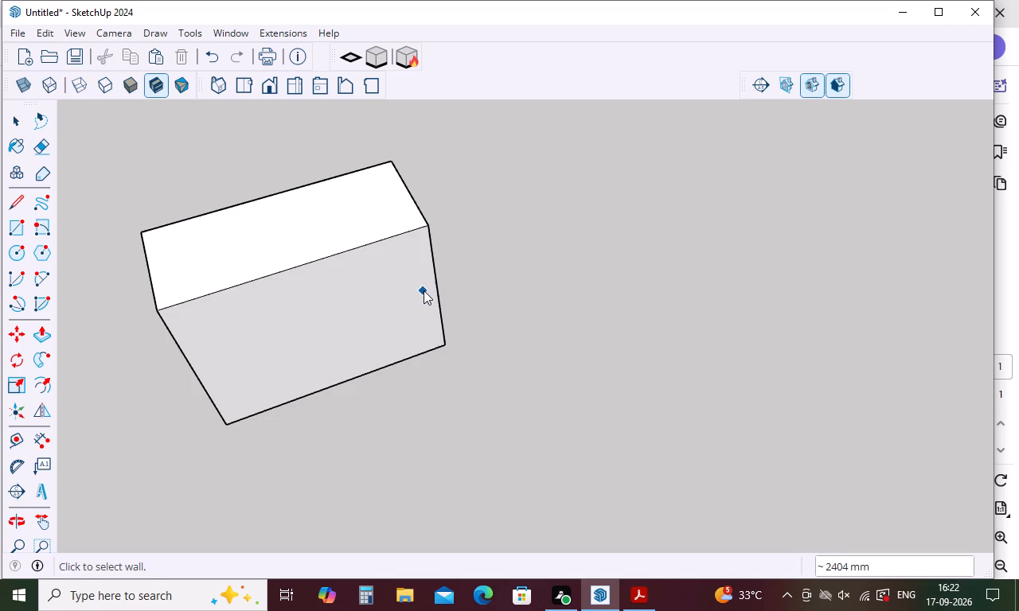
Leave the window tool and delete the whole test block.
left_click(424, 290)
key("Delete")
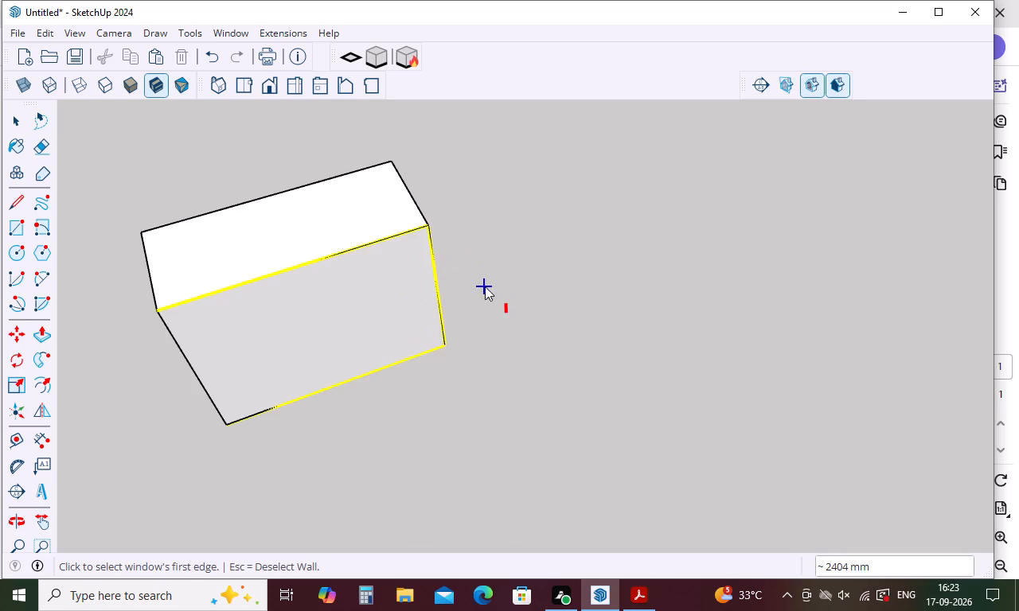
left_click(542, 295)
key("space")
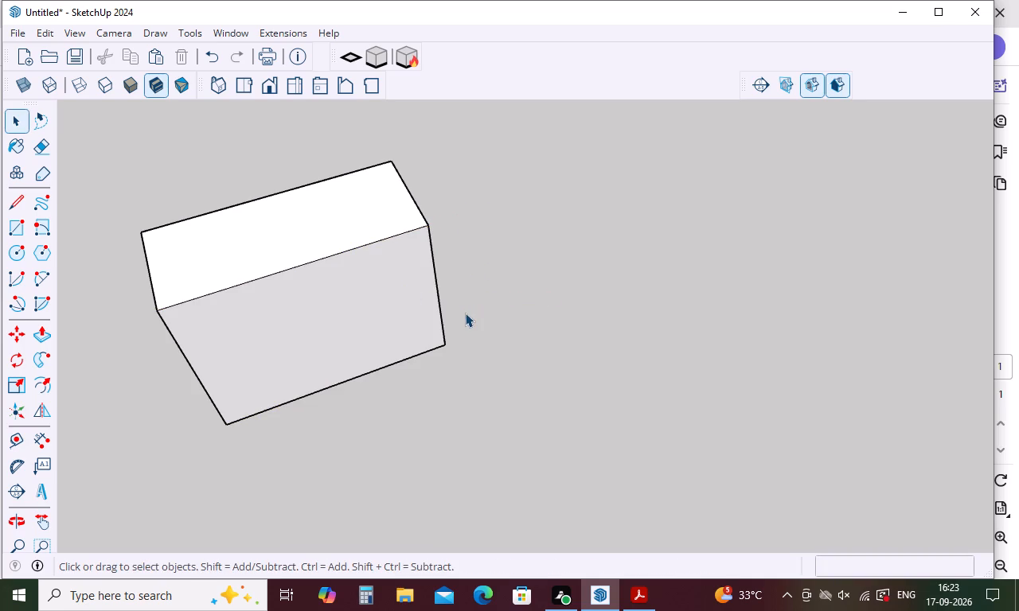
key("Escape")
left_click_drag(480, 202, 502, 375)
left_click_drag(502, 375, 101, 445)
key("Delete")
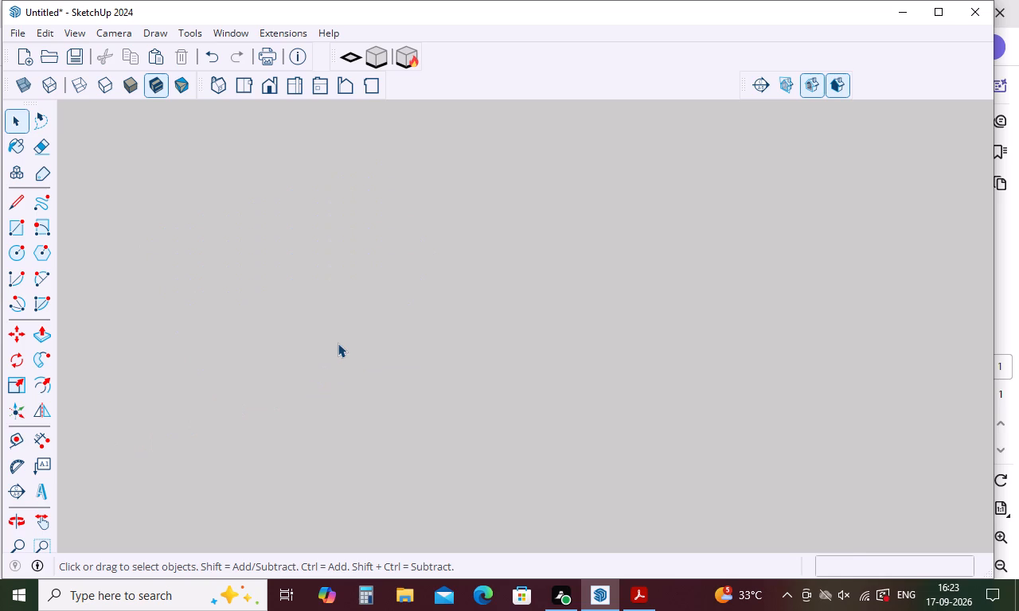
Draw a rectangle about 229 by 3609 mm over the room plan's wall farthest from the separate ceiling plan.
scroll(339, 341, "down", 15)
middle_click_drag(508, 481, 465, 379)
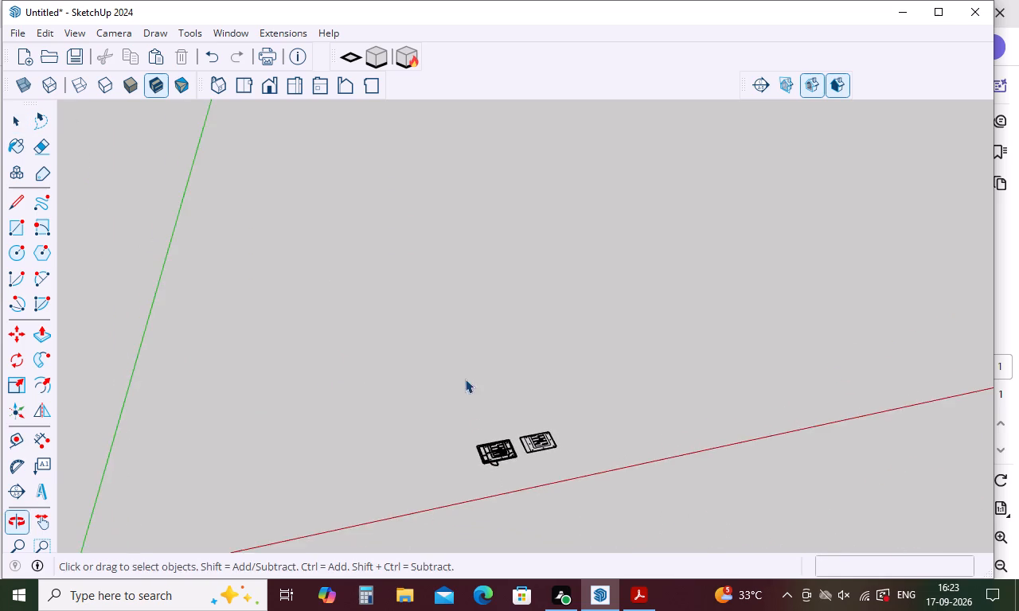
scroll(509, 475, "up", 10)
middle_click_drag(545, 467, 498, 407)
scroll(339, 411, "up", 4)
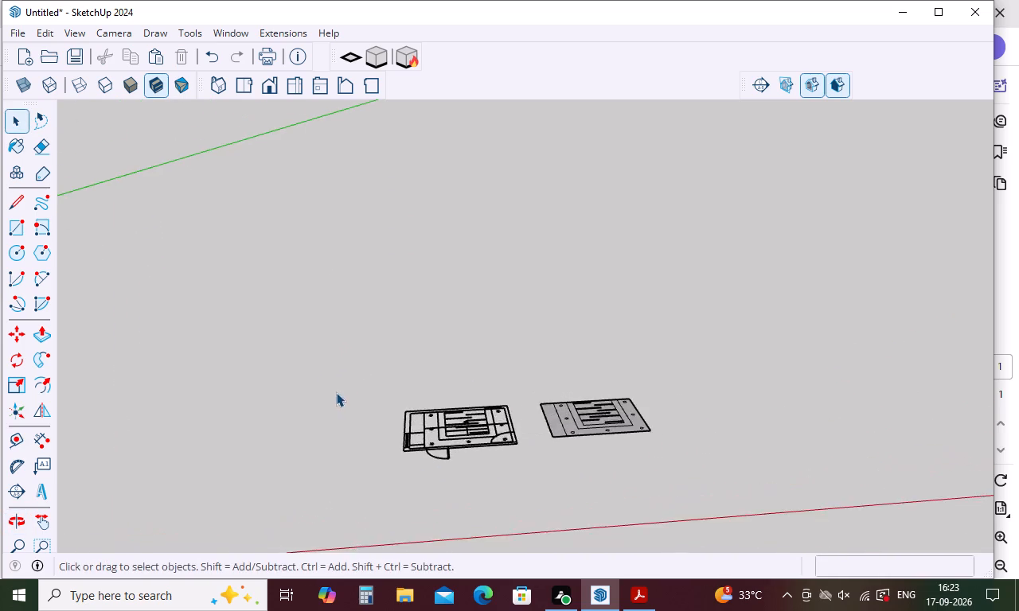
scroll(392, 461, "up", 5)
scroll(503, 462, "up", 4)
middle_click_drag(503, 462, 507, 576)
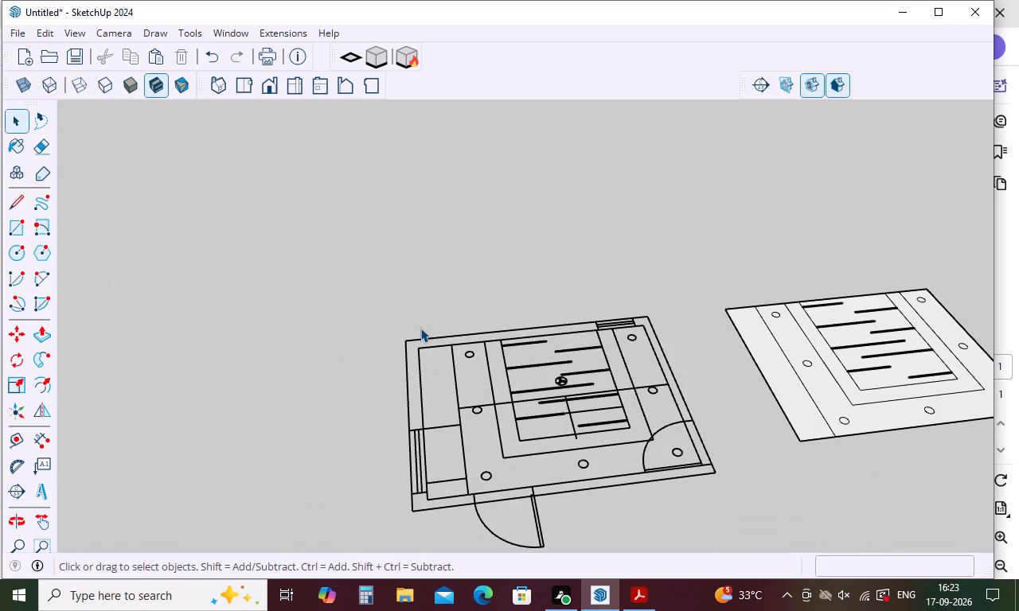
key("r")
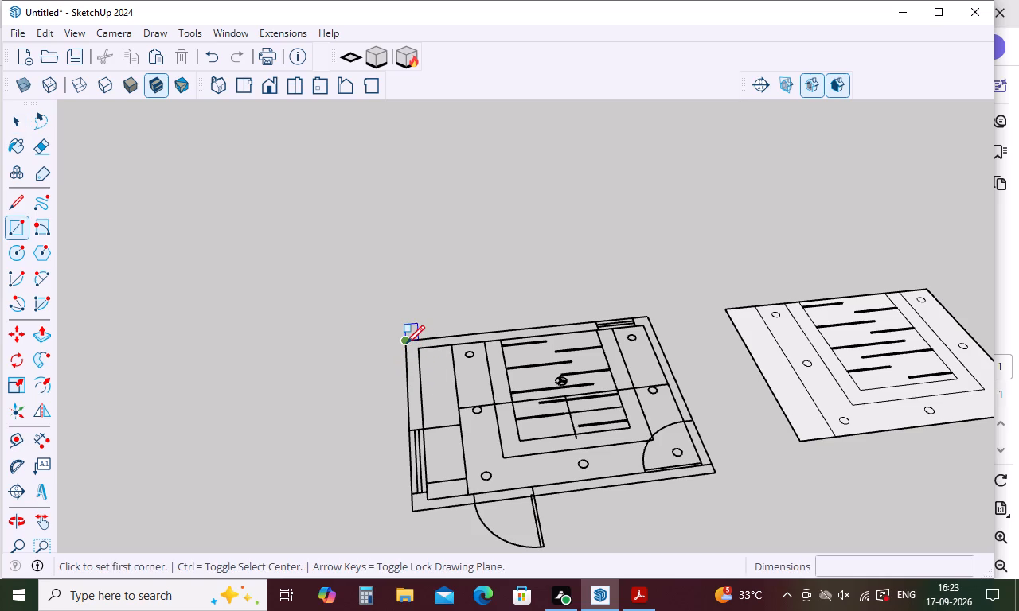
left_click(406, 344)
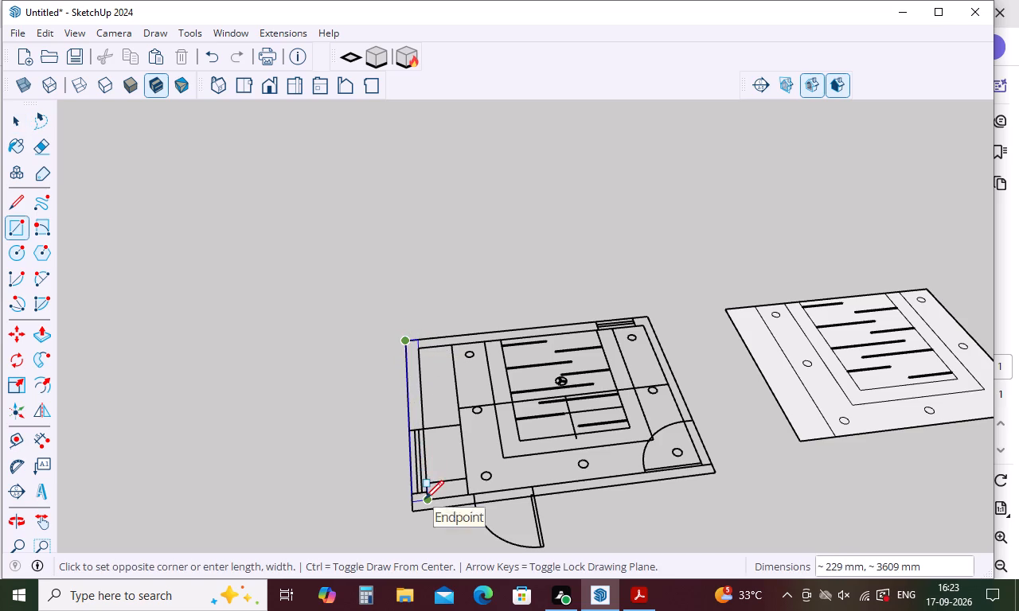
left_click(425, 499)
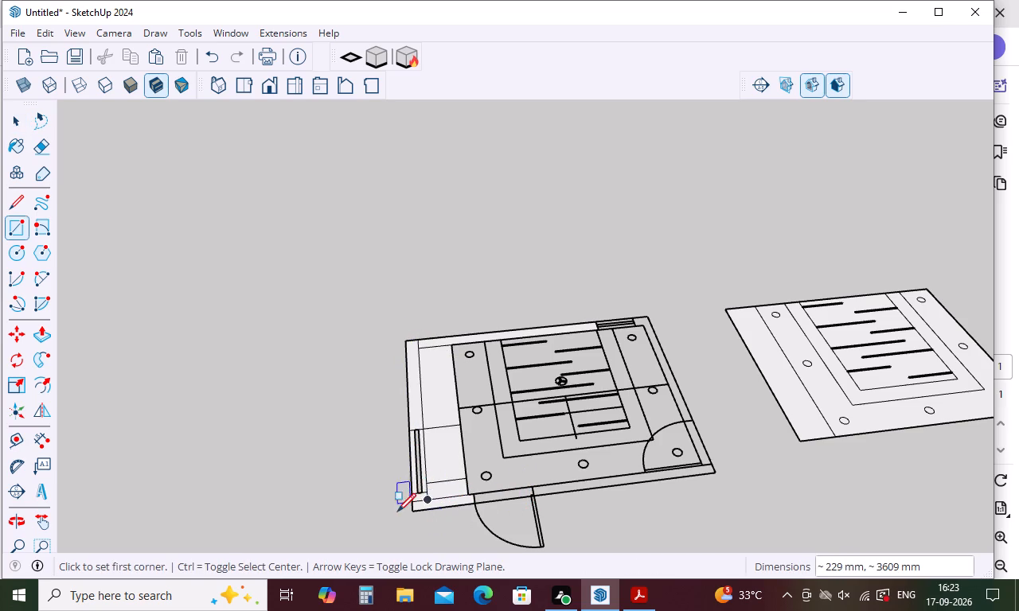
Draw rectangles about 4648 by 170 mm over the outward-opening door's wall and 152 by 3369 mm over the wall facing the ceiling plan.
left_click(411, 504)
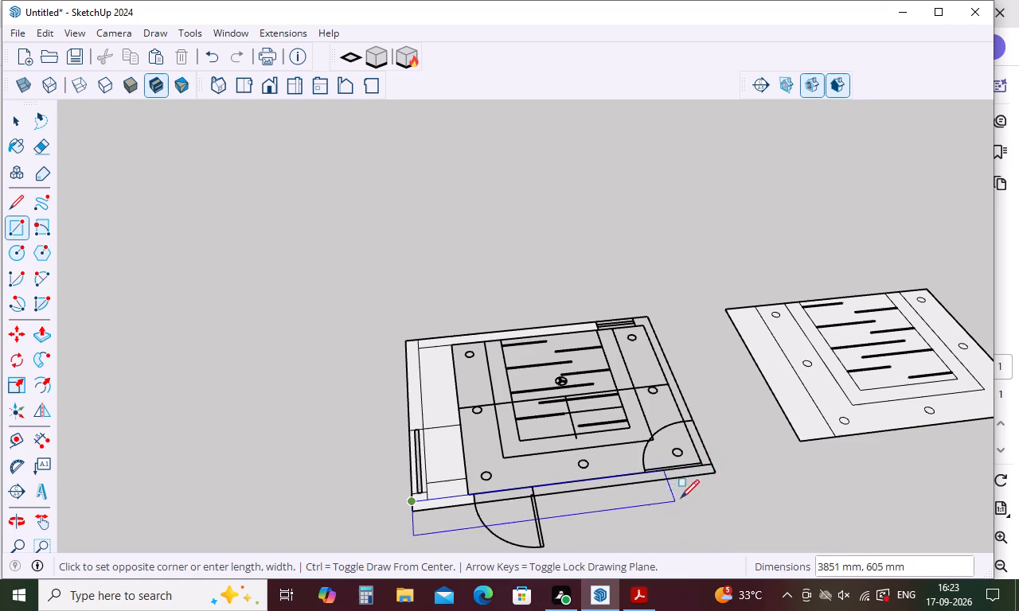
left_click(714, 474)
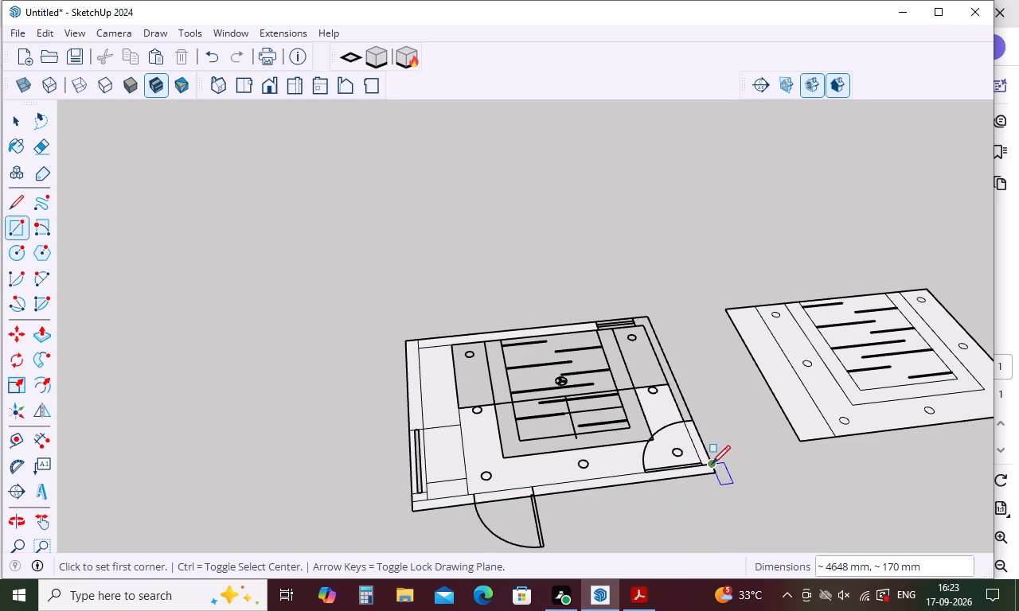
left_click(712, 464)
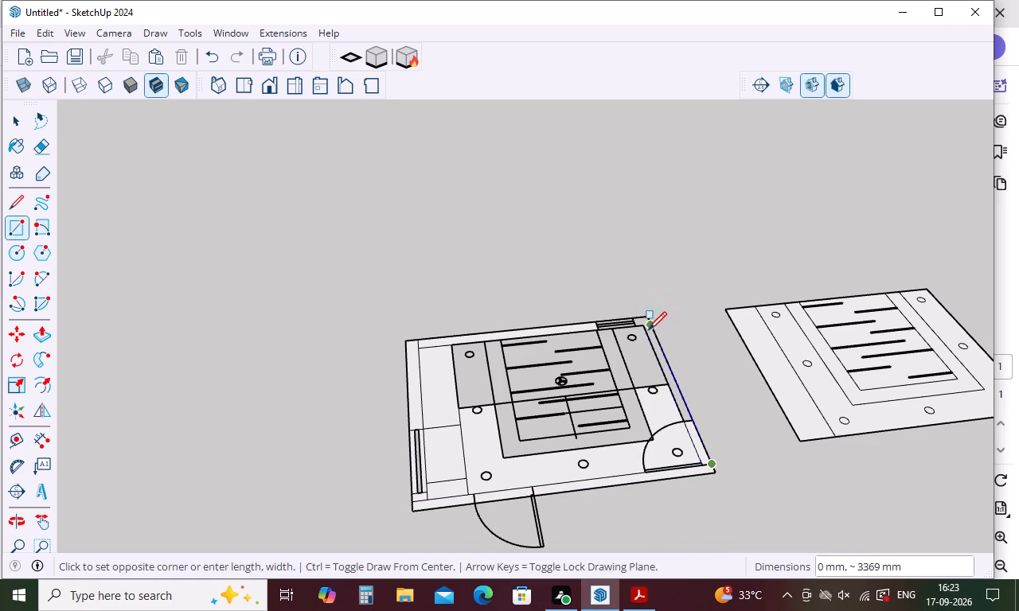
left_click(642, 326)
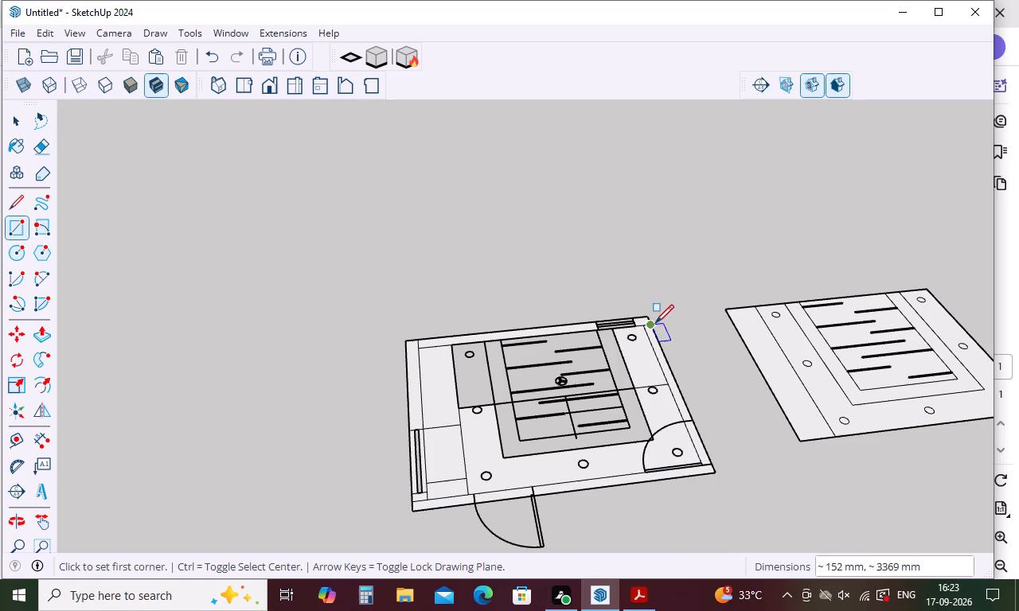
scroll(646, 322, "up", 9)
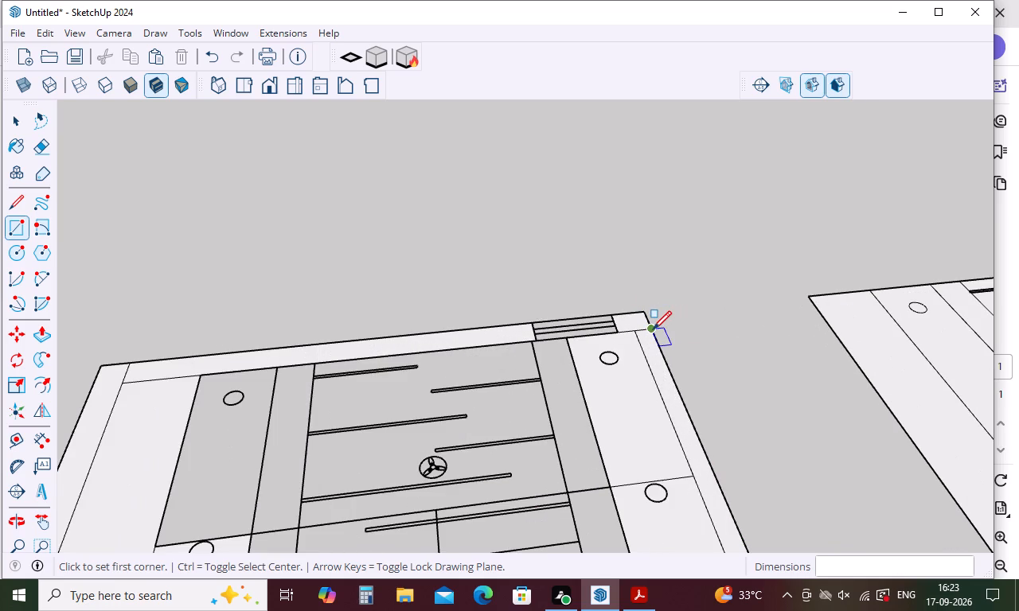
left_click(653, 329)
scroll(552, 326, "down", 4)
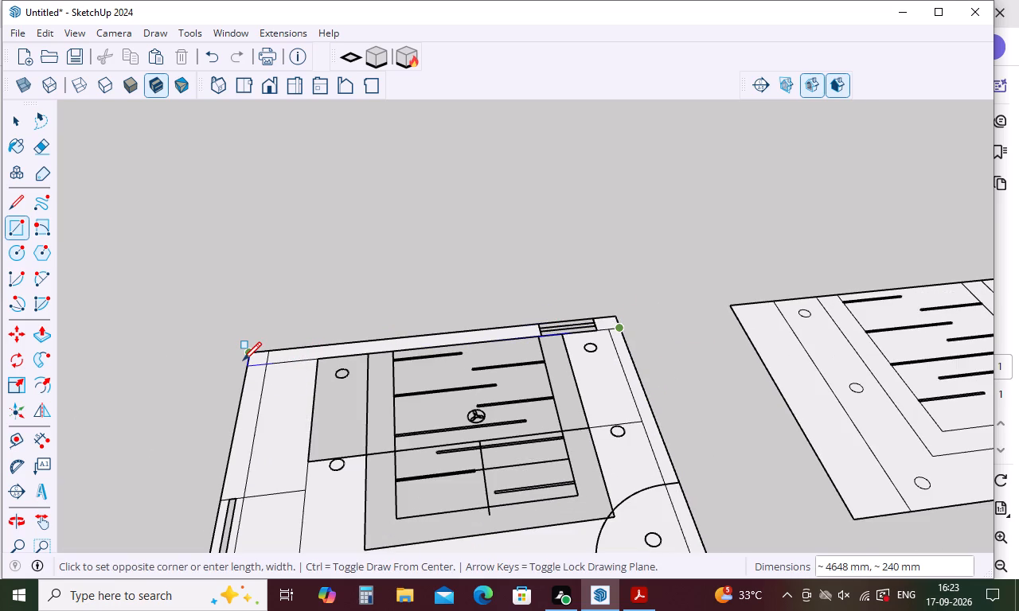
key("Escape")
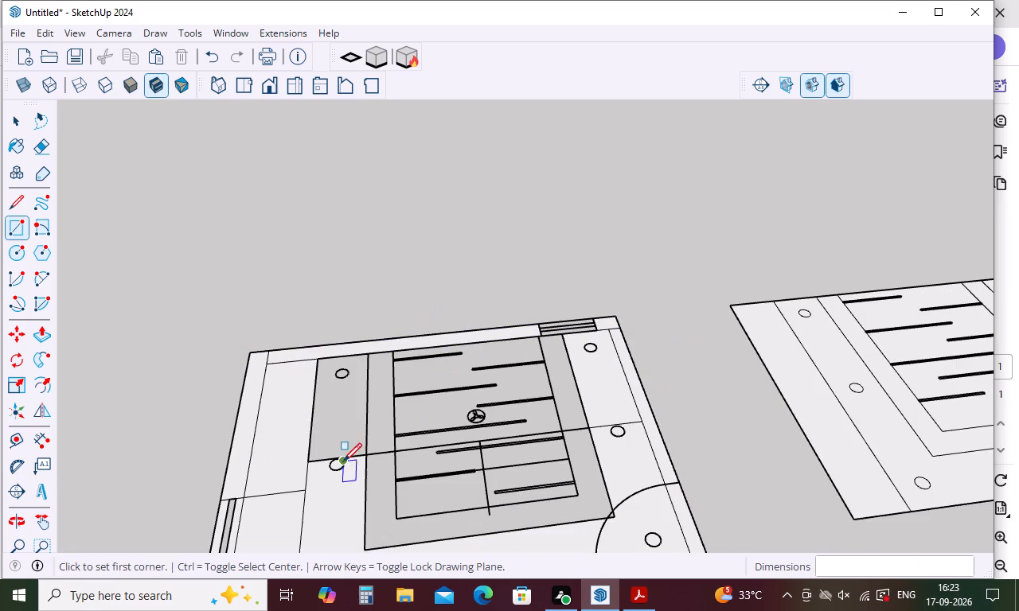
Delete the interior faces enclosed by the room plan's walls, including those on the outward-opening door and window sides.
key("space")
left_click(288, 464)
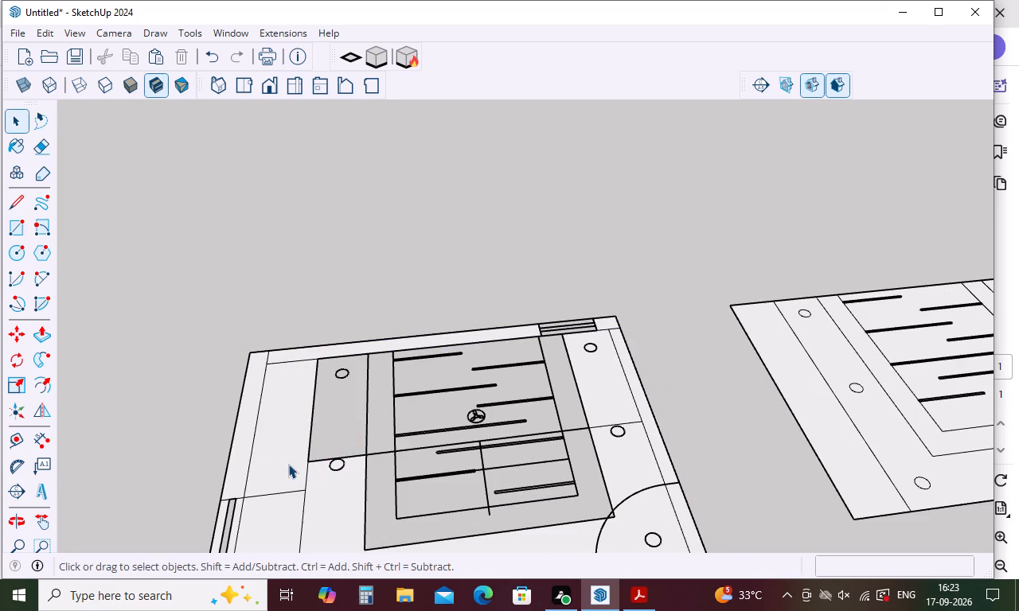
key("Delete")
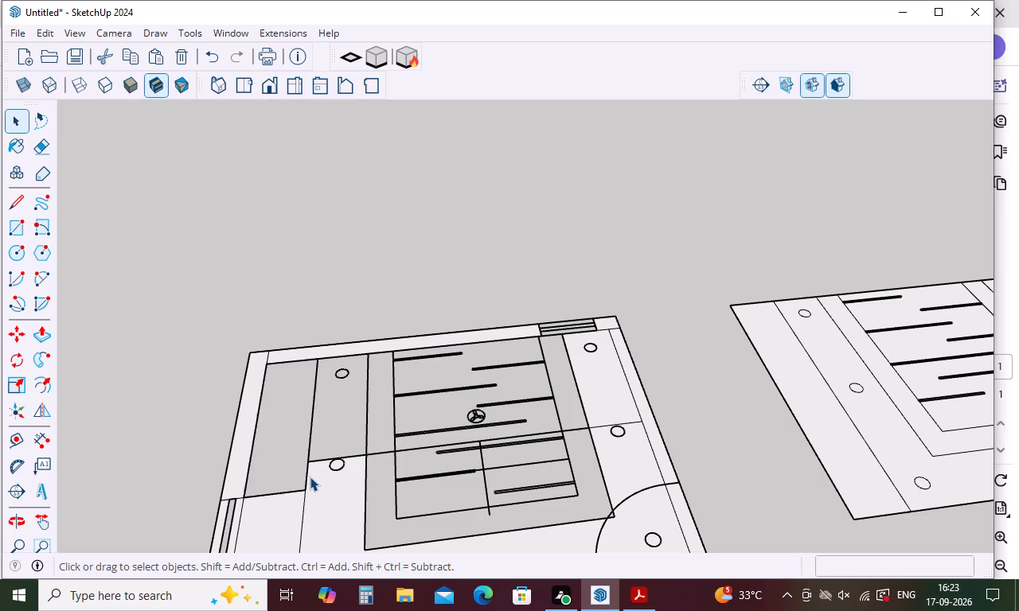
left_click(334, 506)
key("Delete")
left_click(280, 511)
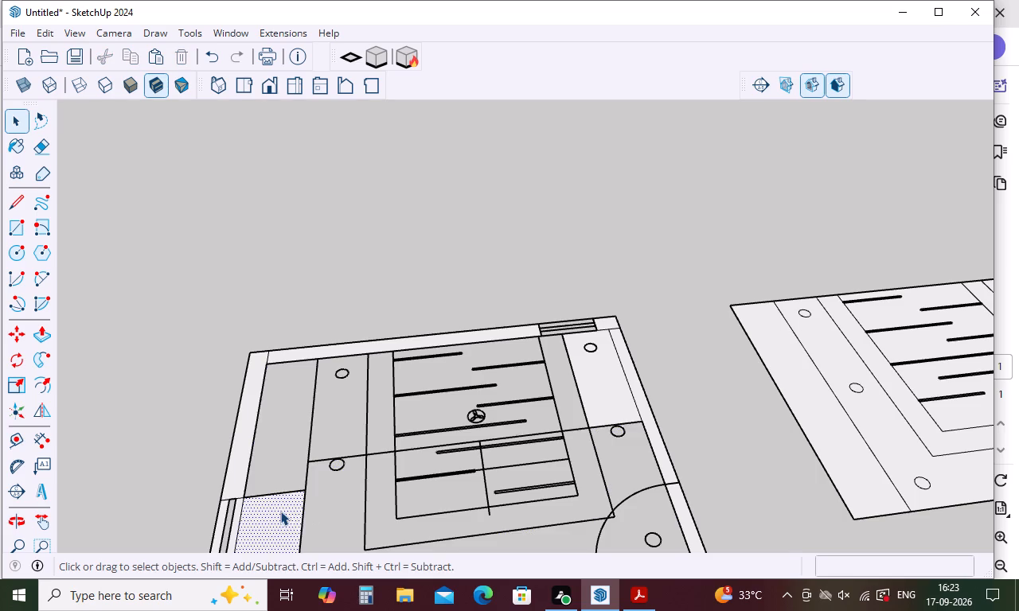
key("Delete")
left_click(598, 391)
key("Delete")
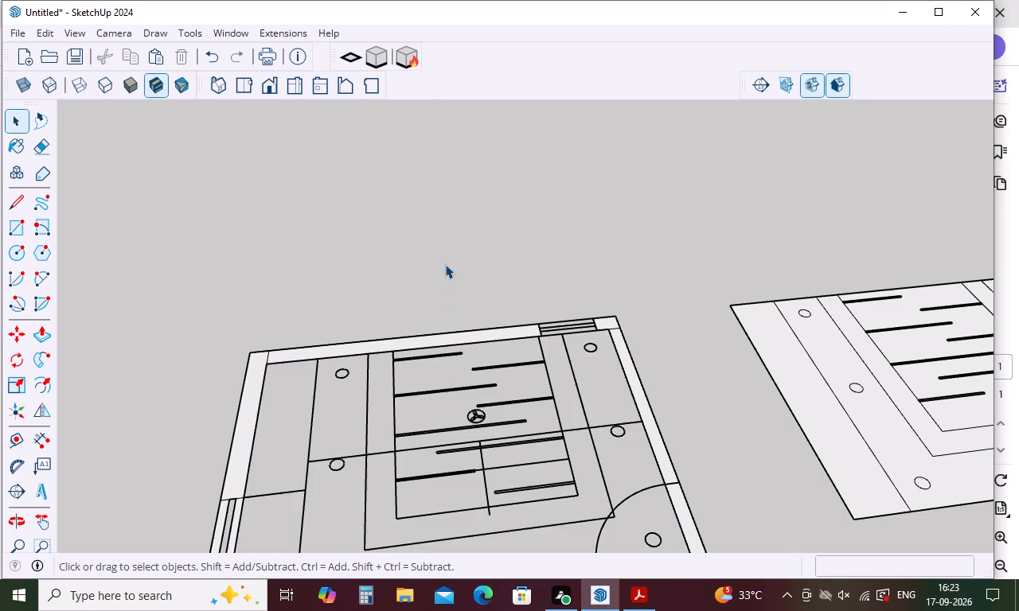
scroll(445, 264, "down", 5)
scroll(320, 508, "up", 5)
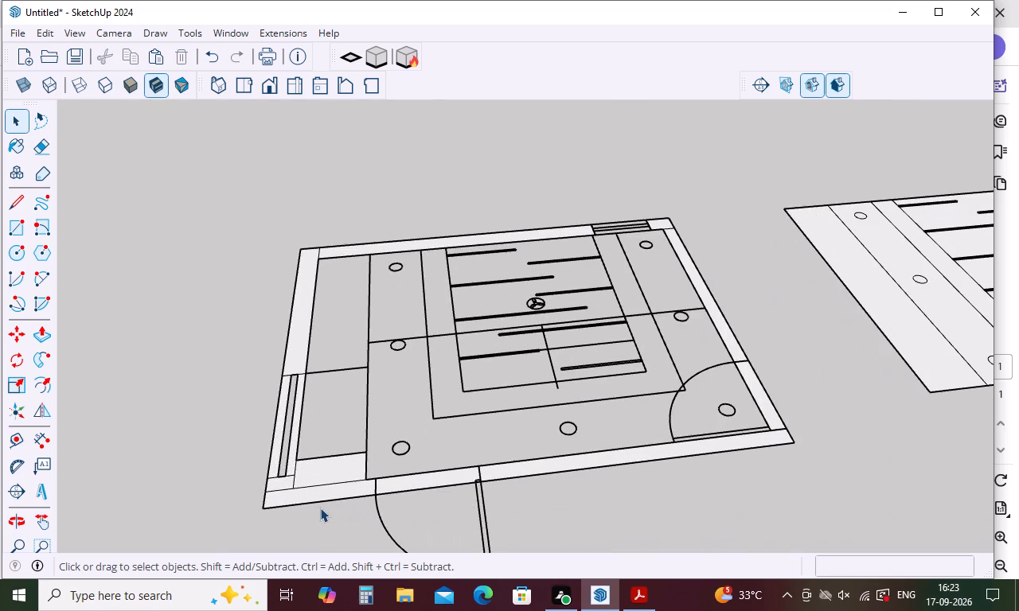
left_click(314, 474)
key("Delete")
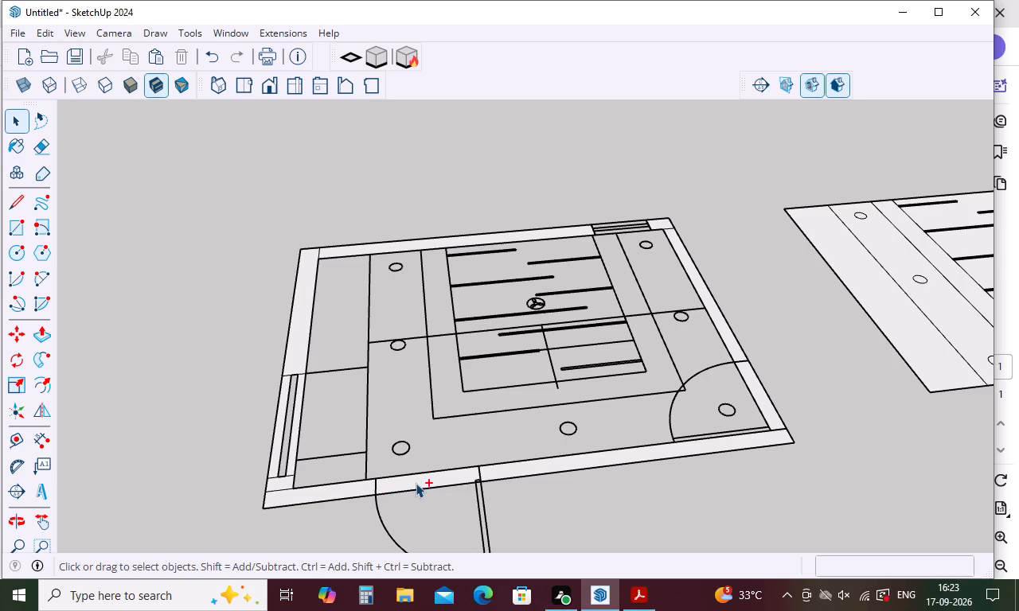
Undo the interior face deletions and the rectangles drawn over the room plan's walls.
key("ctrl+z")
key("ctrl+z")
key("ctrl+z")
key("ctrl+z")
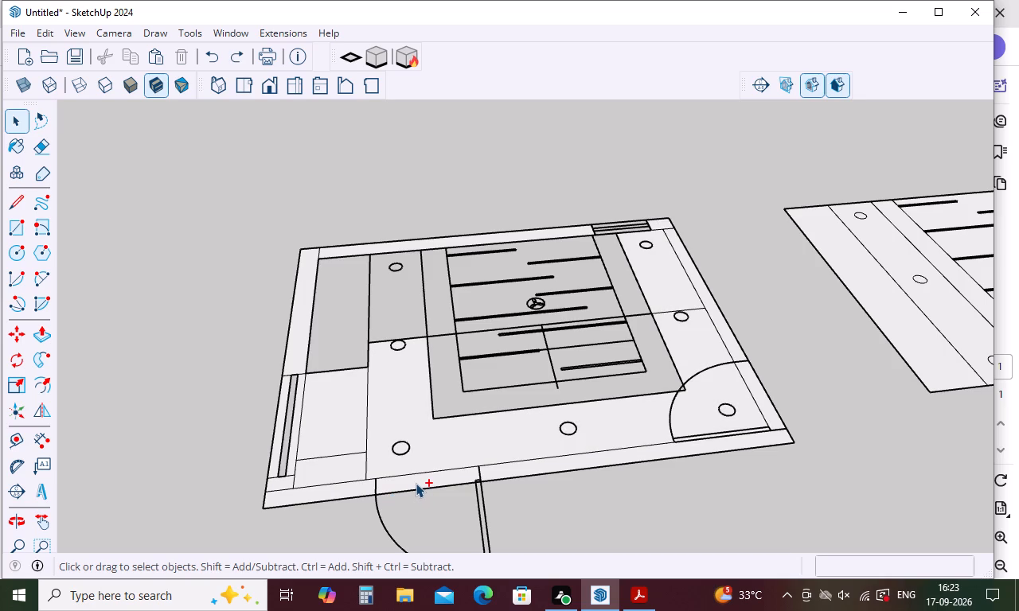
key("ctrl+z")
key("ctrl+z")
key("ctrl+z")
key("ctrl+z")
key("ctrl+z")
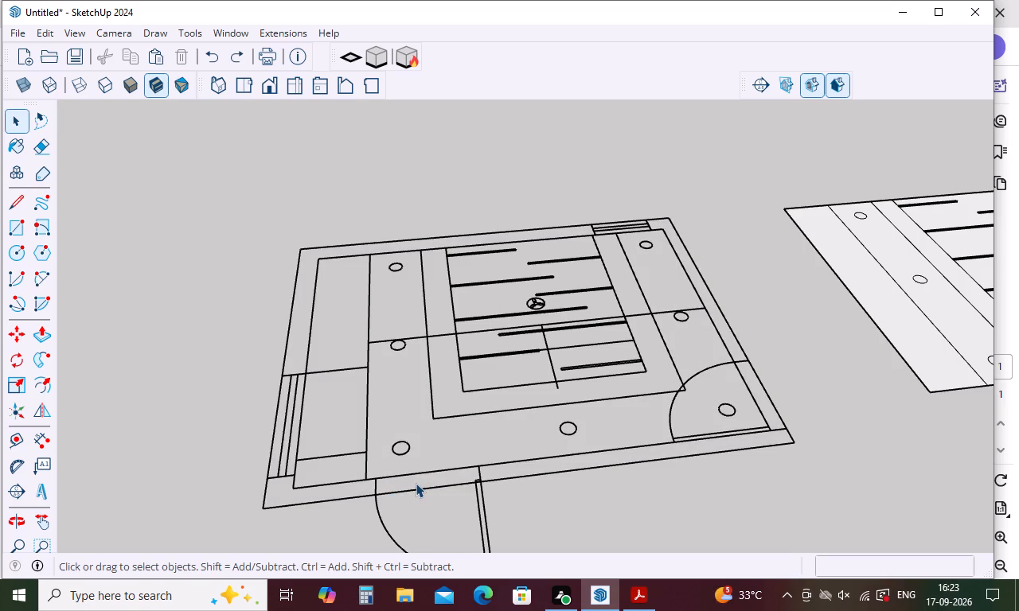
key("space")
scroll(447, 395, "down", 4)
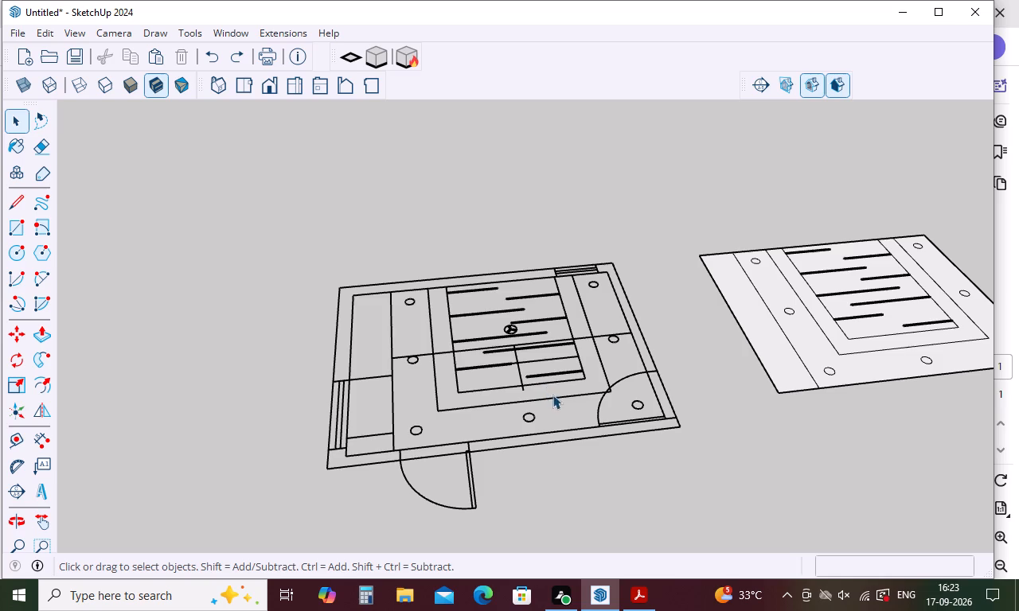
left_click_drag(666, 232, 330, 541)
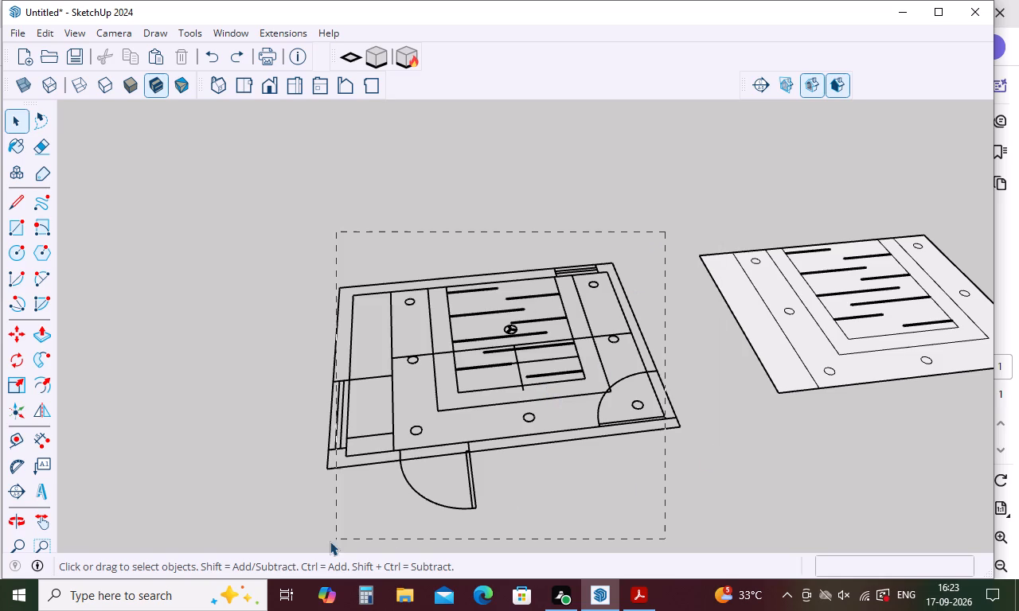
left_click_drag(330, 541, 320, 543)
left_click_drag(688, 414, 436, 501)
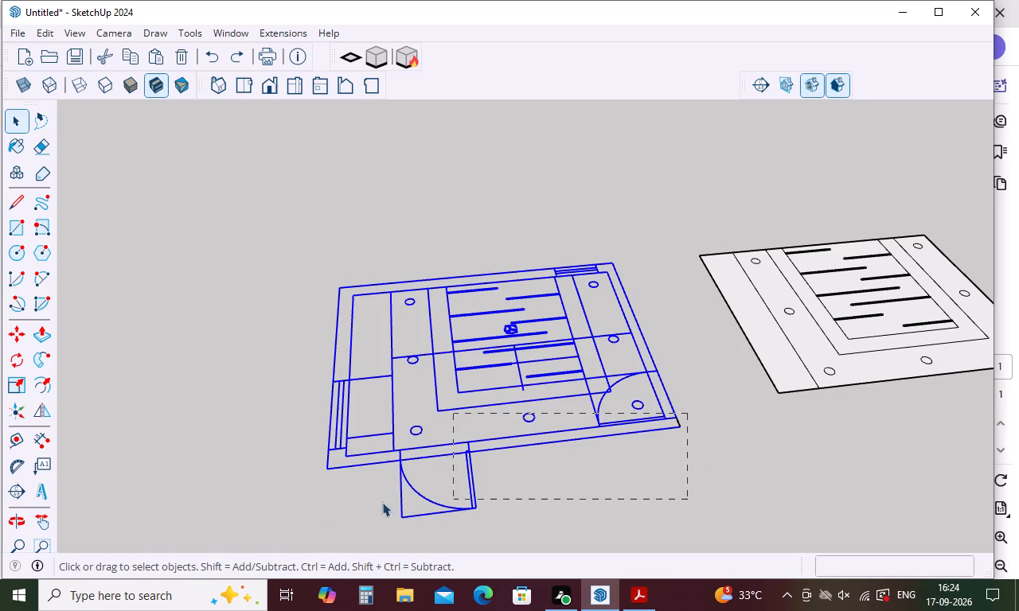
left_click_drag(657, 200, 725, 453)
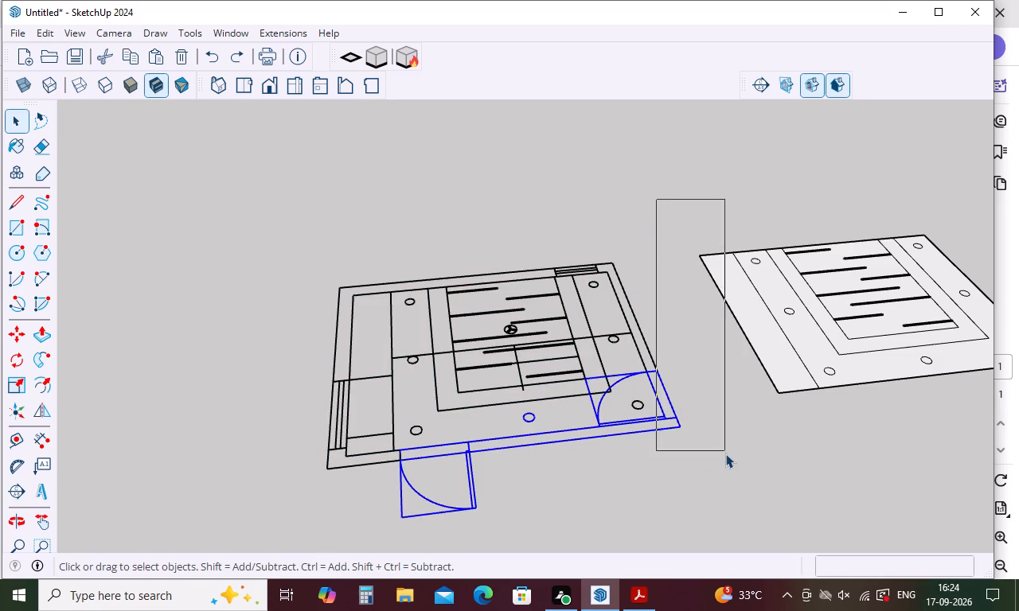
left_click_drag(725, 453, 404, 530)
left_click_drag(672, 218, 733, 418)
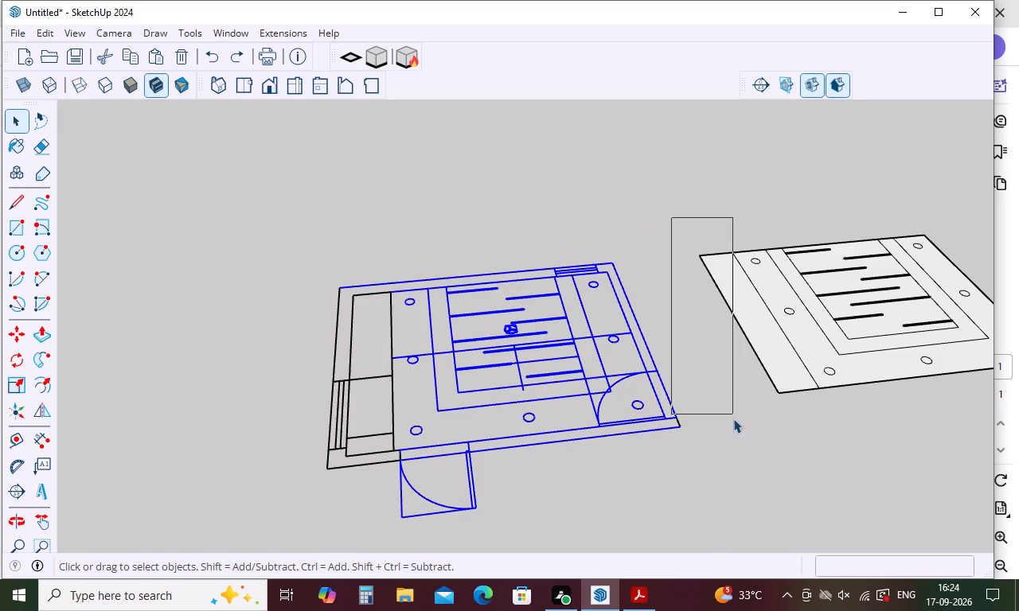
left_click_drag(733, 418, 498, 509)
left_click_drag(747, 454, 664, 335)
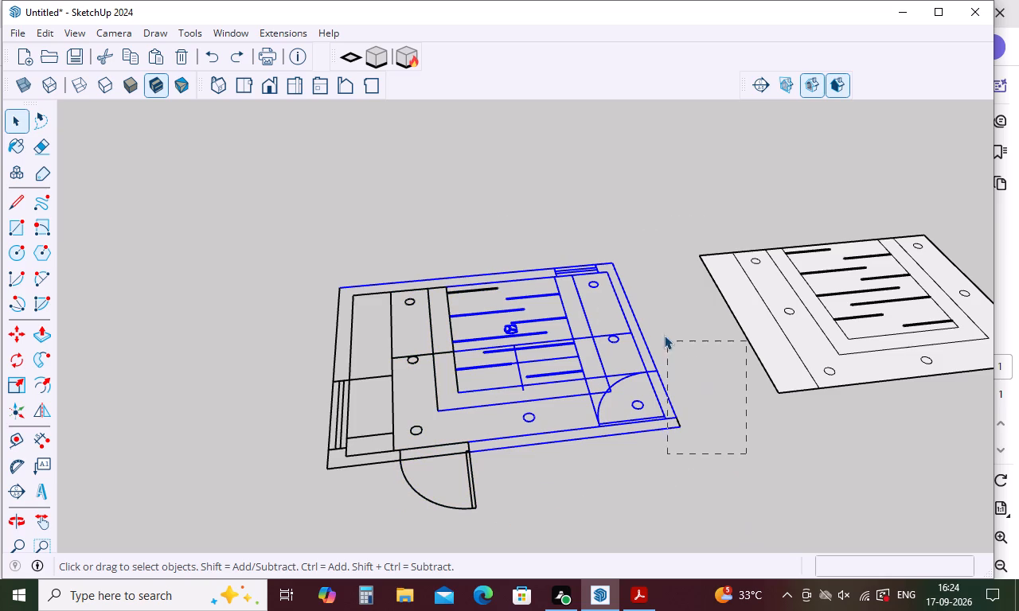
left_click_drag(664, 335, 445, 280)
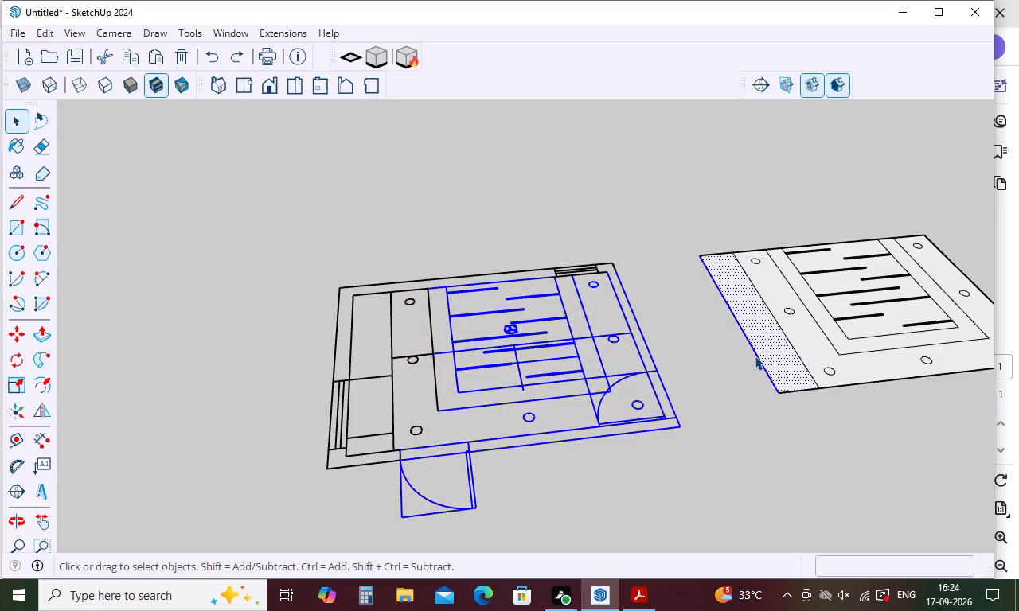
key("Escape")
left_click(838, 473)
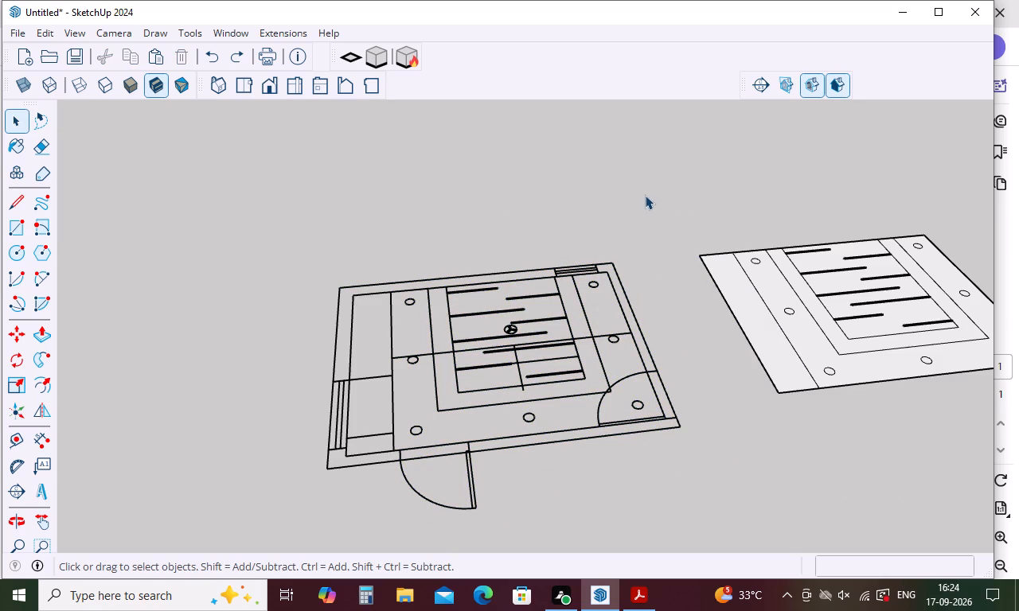
Copy the entire room plan linework and paste the duplicate in front of the two original plans, near the red axis.
left_click_drag(645, 195, 697, 389)
middle_click_drag(693, 387, 639, 221)
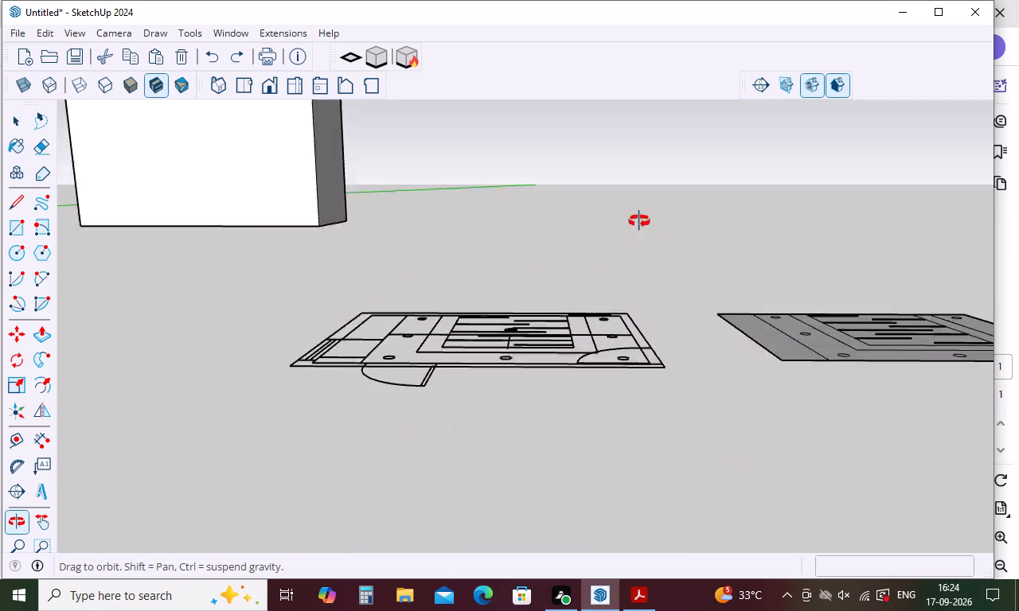
middle_click_drag(639, 221, 636, 214)
left_click_drag(659, 267, 539, 423)
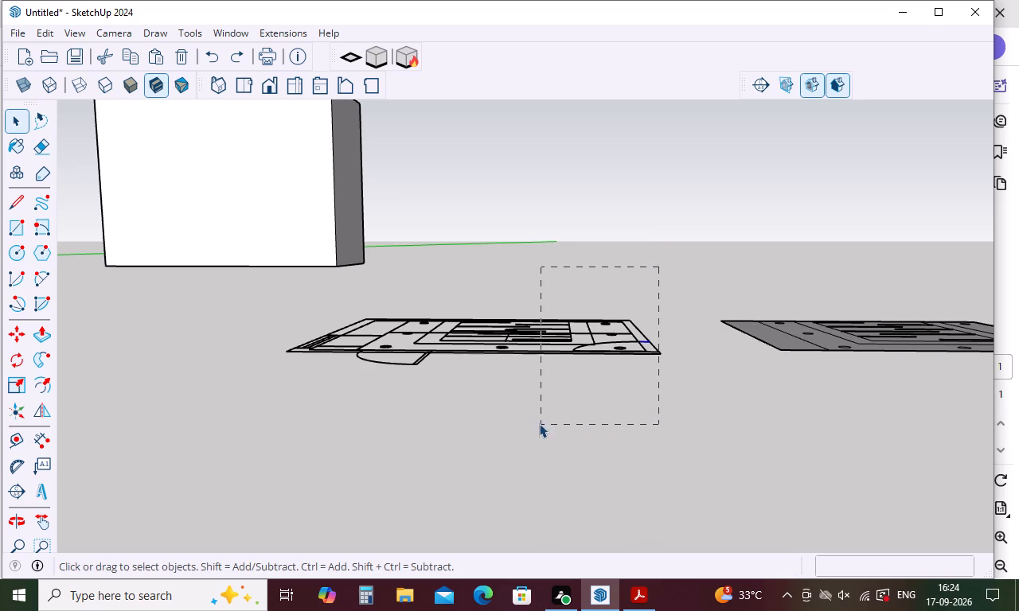
left_click_drag(539, 423, 407, 422)
scroll(749, 315, "down", 4)
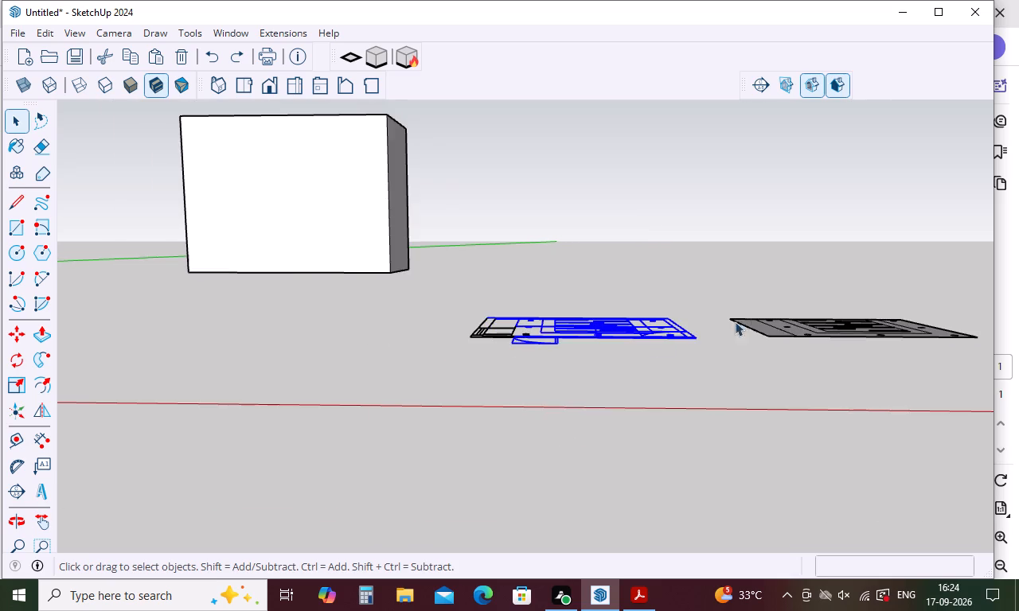
middle_click_drag(728, 326, 737, 410)
left_click_drag(703, 279, 518, 418)
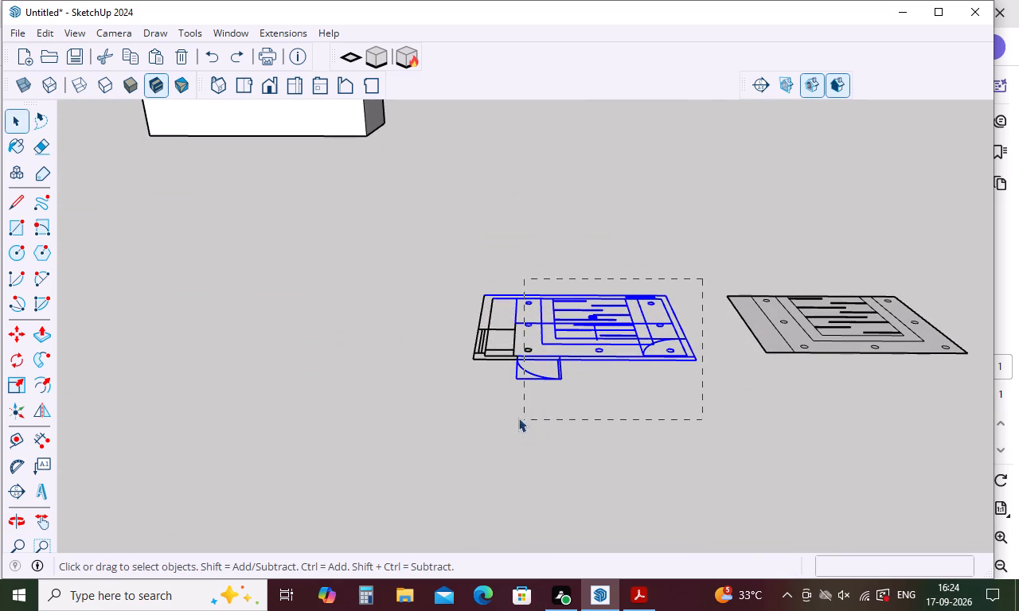
left_click_drag(518, 418, 458, 388)
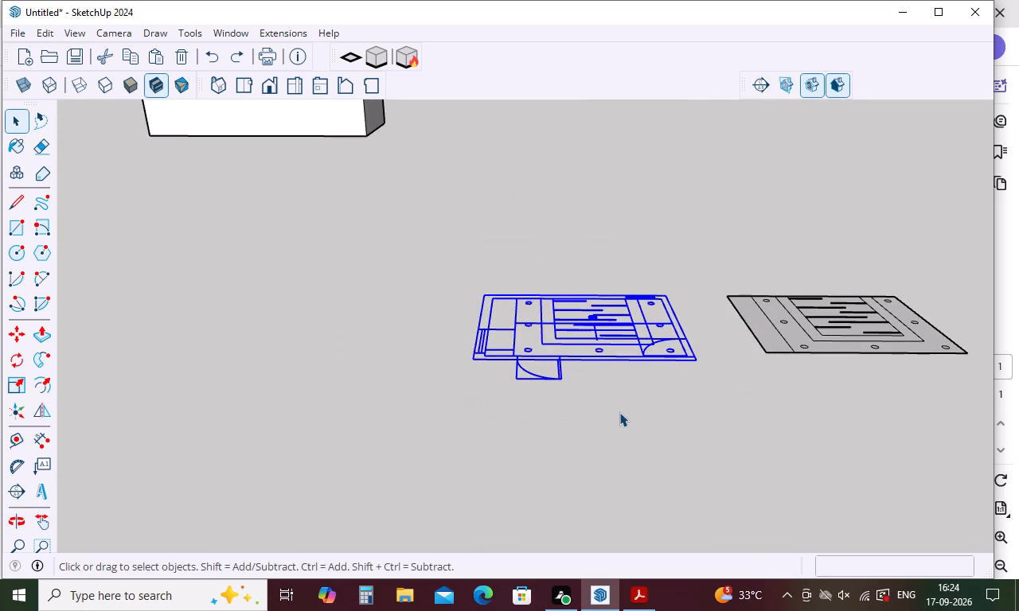
key("ctrl+c")
key("ctrl+v")
scroll(495, 331, "down", 5)
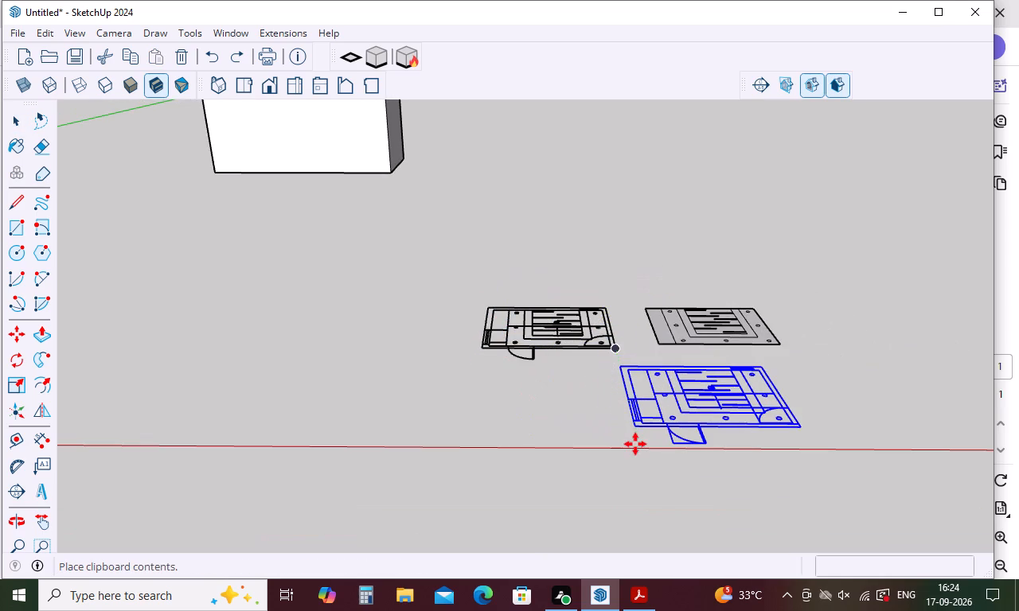
left_click(635, 444)
middle_click_drag(714, 403, 712, 534)
scroll(734, 496, "up", 2)
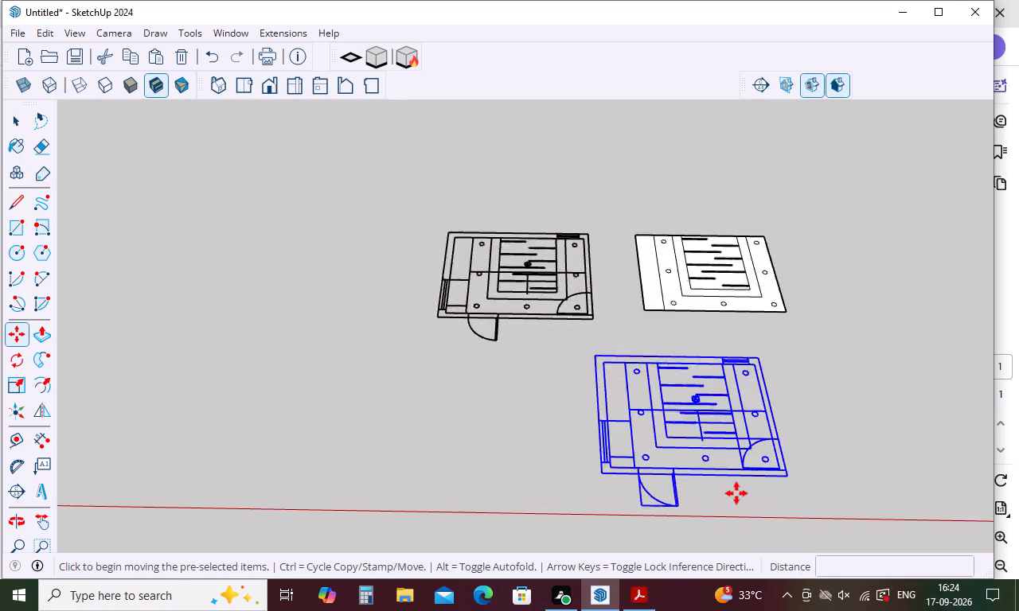
scroll(736, 493, "up", 2)
key("space")
scroll(834, 417, "up", 3)
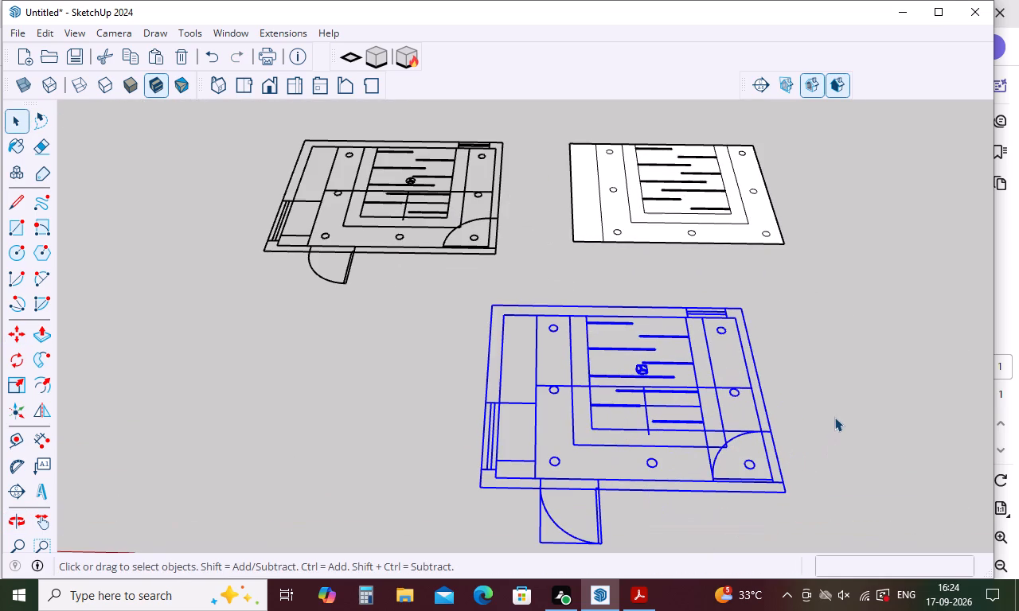
key("Escape")
left_click(822, 440)
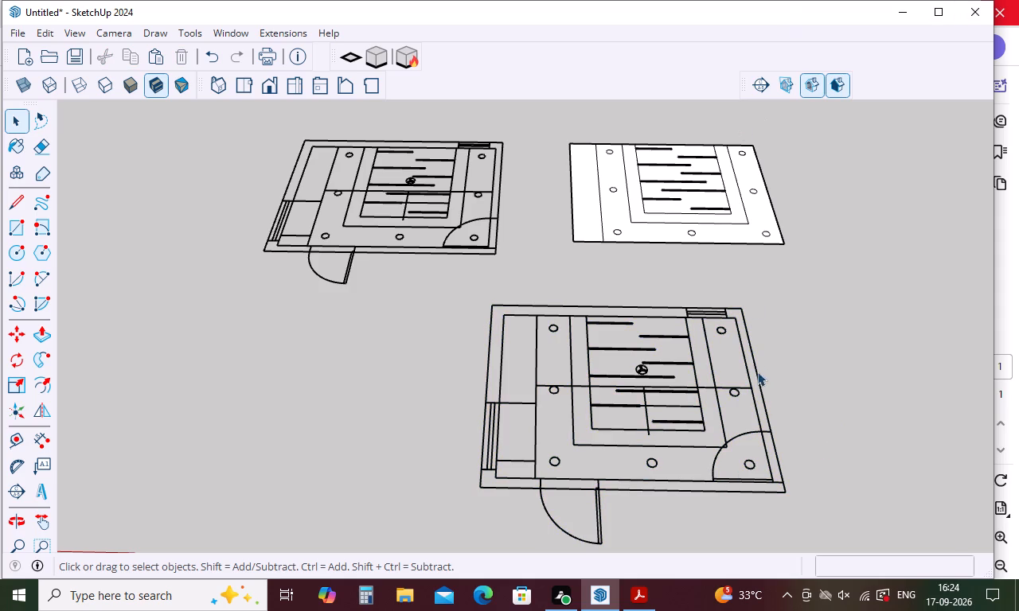
In the copied room plan, erase the upper and door-side ceiling strip lines, most of the inner border, and the light near the small window.
key("e")
left_click(527, 353)
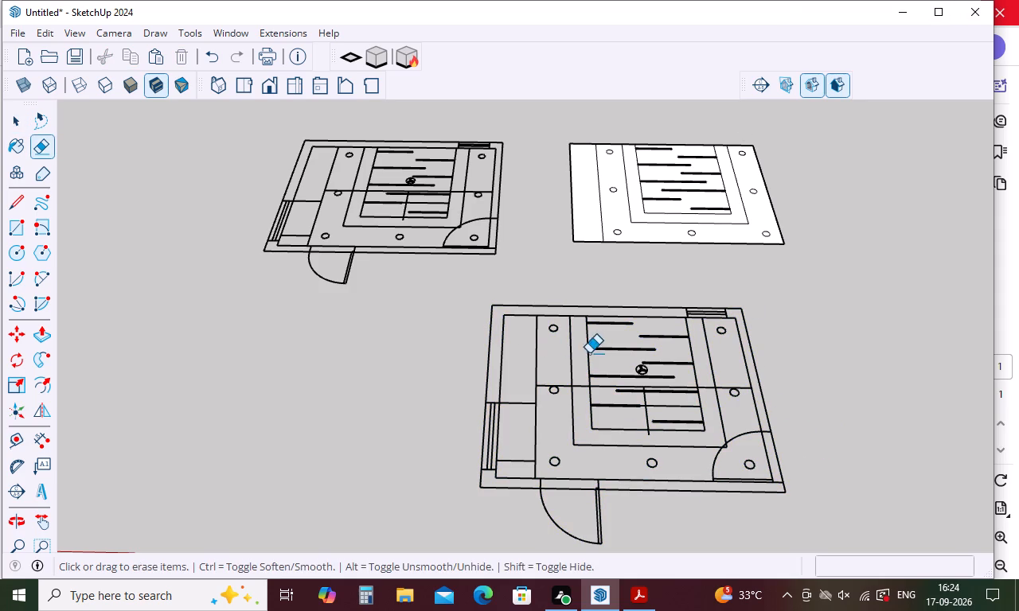
left_click(583, 355)
left_click_drag(603, 348, 588, 385)
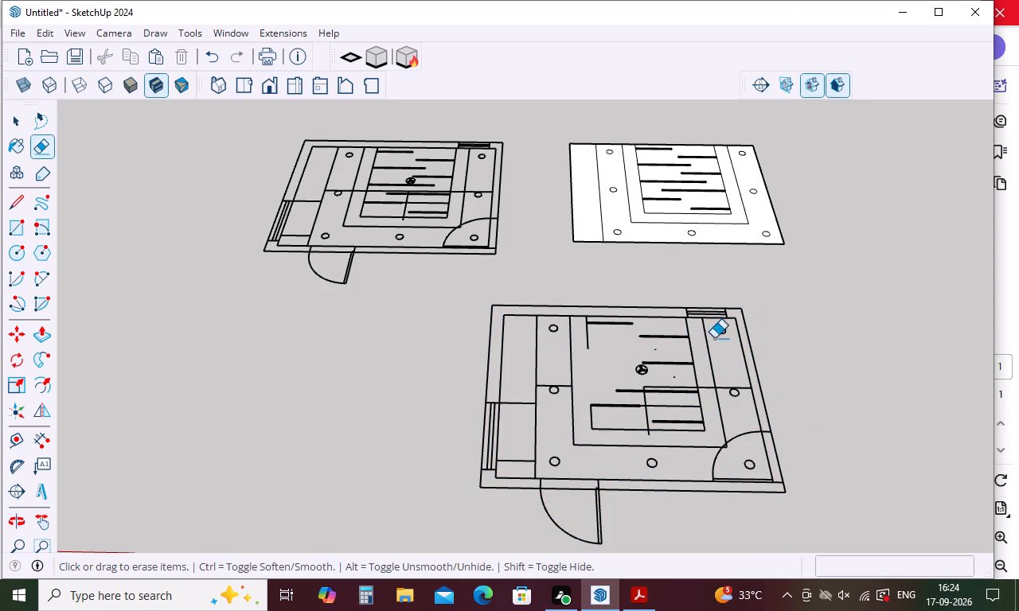
double_click(726, 333)
left_click(707, 336)
left_click(666, 343)
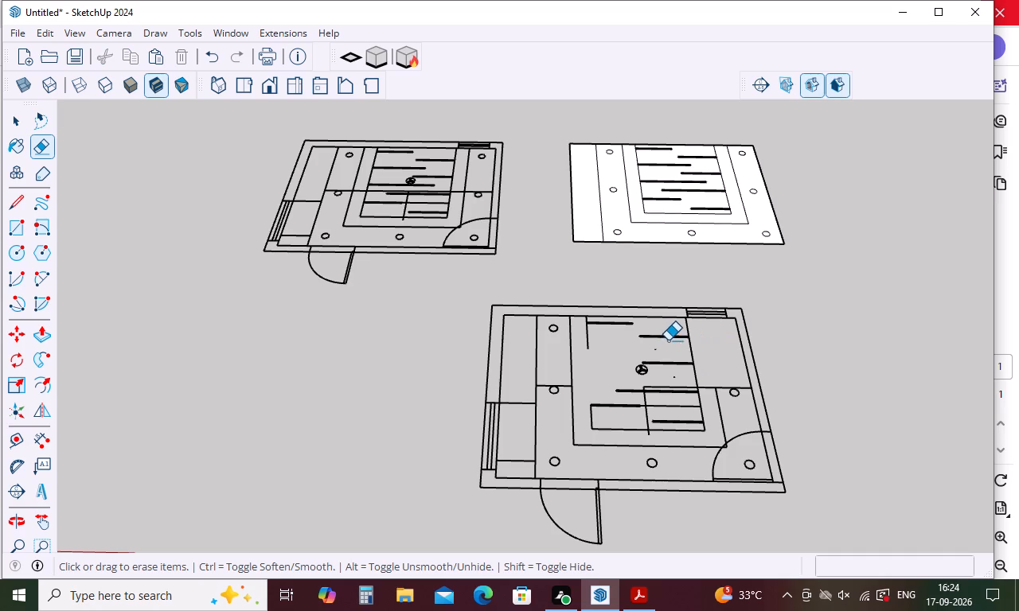
left_click_drag(670, 338, 659, 418)
left_click_drag(719, 366, 656, 431)
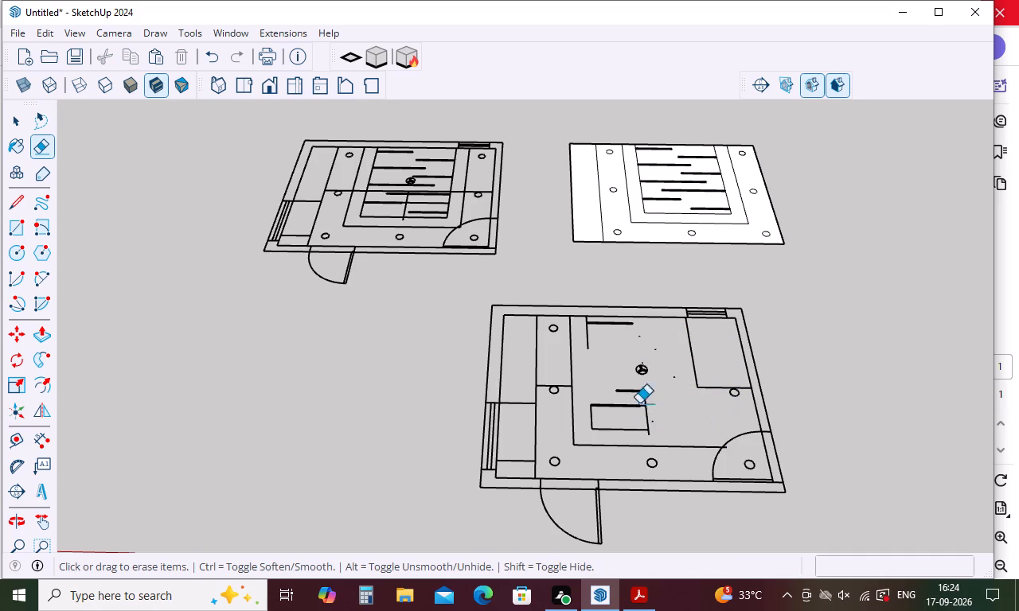
left_click(624, 330)
left_click(609, 324)
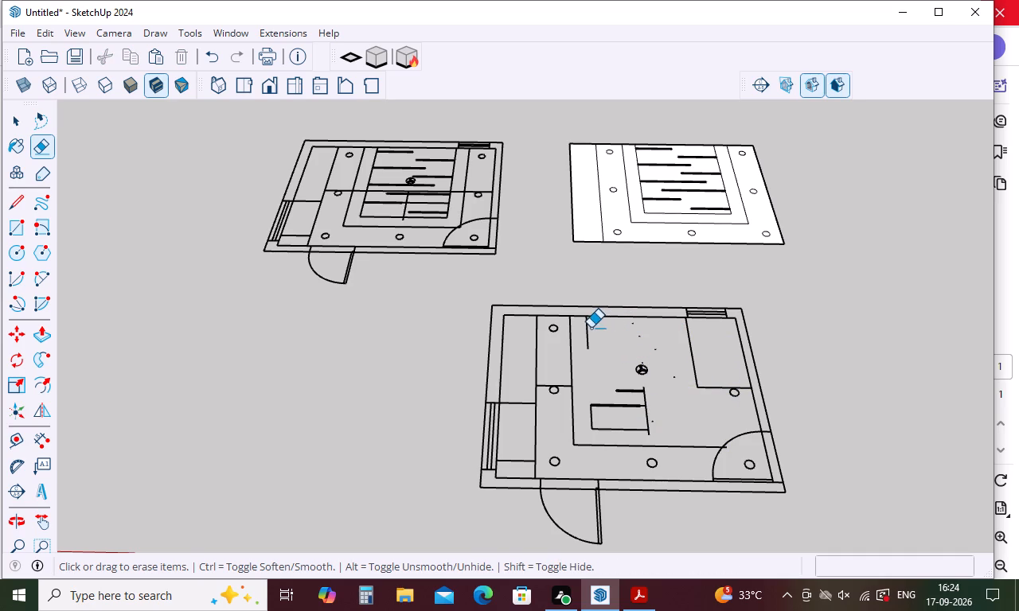
Erase the ceiling border and panel lines and the three light circles on the copied plan's side nearest the long window.
left_click_drag(591, 328, 581, 335)
left_click_drag(574, 341, 545, 376)
left_click_drag(550, 333, 559, 337)
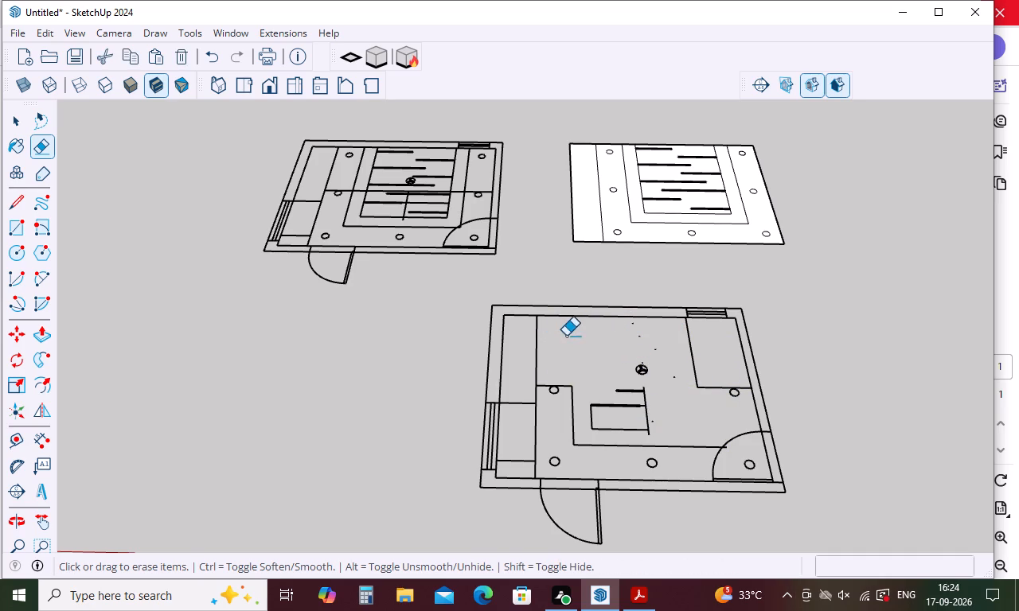
left_click_drag(564, 333, 521, 442)
left_click_drag(580, 370, 545, 408)
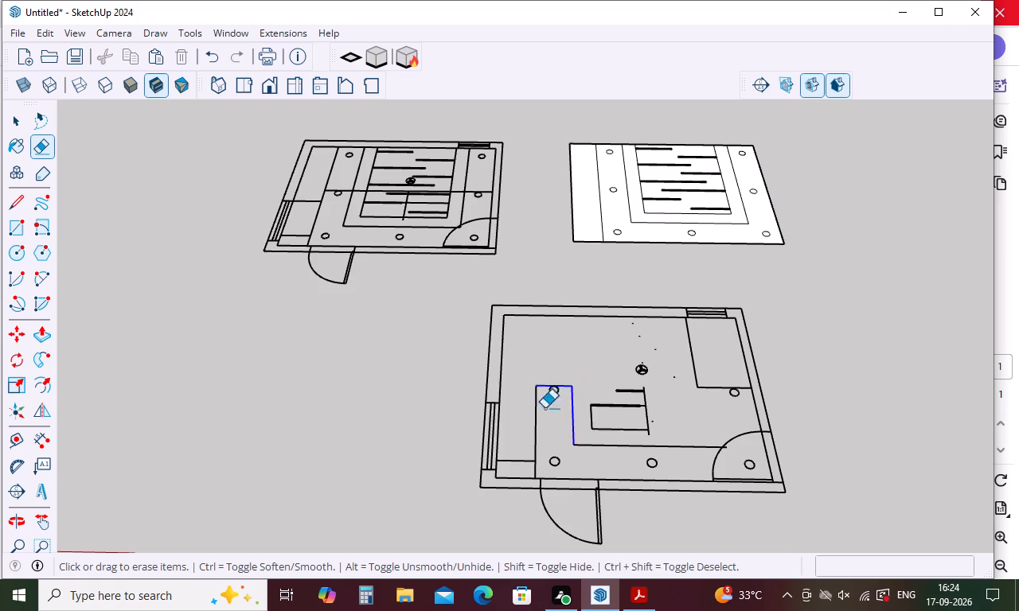
left_click_drag(545, 408, 529, 426)
left_click_drag(553, 384, 553, 413)
left_click_drag(558, 452, 556, 473)
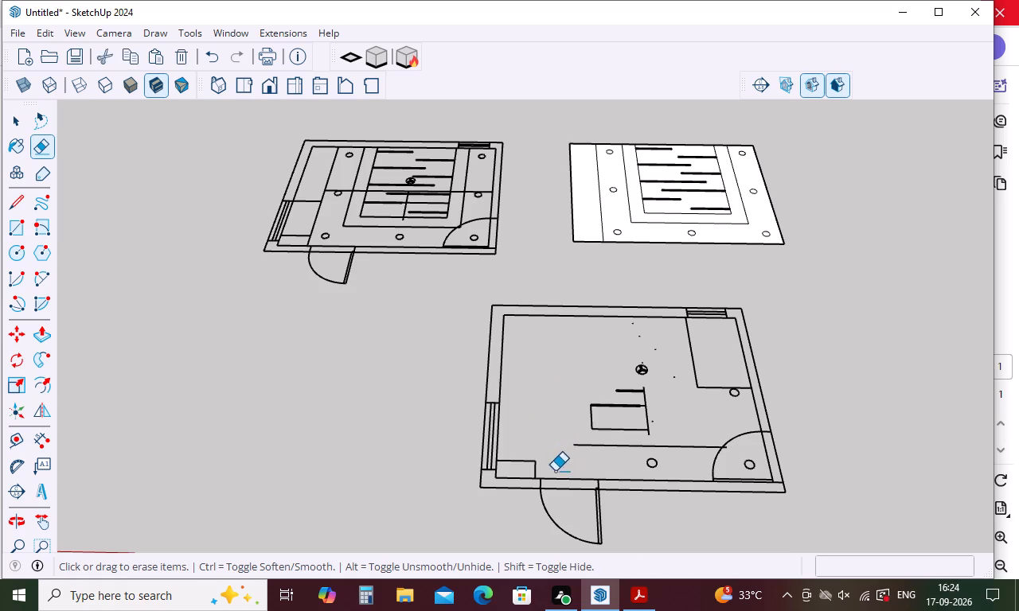
Erase the door-side ceiling line, most of the central ceiling panel lines, the ceiling fan and nearby stray points in the copied room plan.
left_click_drag(568, 453, 632, 433)
left_click_drag(637, 379, 633, 446)
left_click_drag(658, 357, 650, 366)
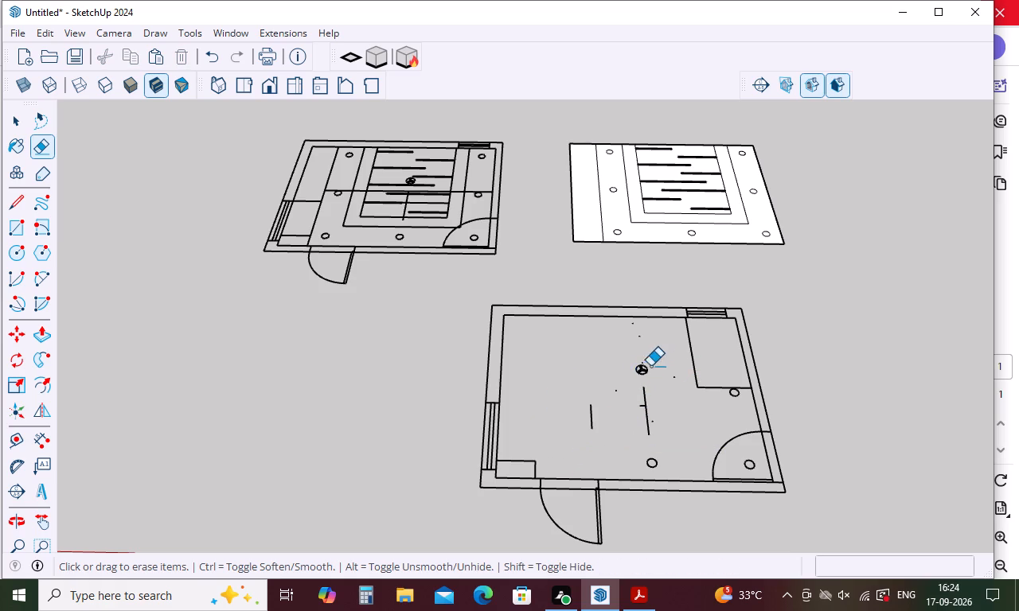
left_click_drag(650, 366, 620, 398)
left_click_drag(634, 325, 635, 337)
left_click_drag(646, 335, 624, 368)
left_click_drag(658, 351, 631, 383)
left_click_drag(662, 354, 674, 391)
left_click_drag(677, 372, 657, 425)
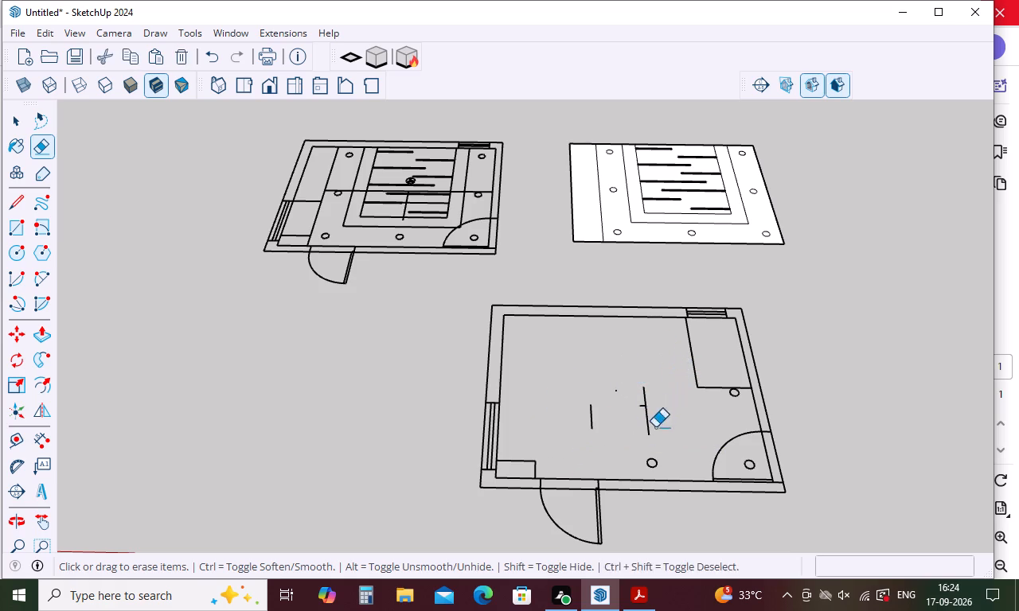
Erase the remaining short ceiling panel lines and stray points in the middle of the copied room plan.
left_click_drag(646, 393, 641, 432)
left_click_drag(658, 399, 656, 431)
left_click_drag(647, 407, 658, 446)
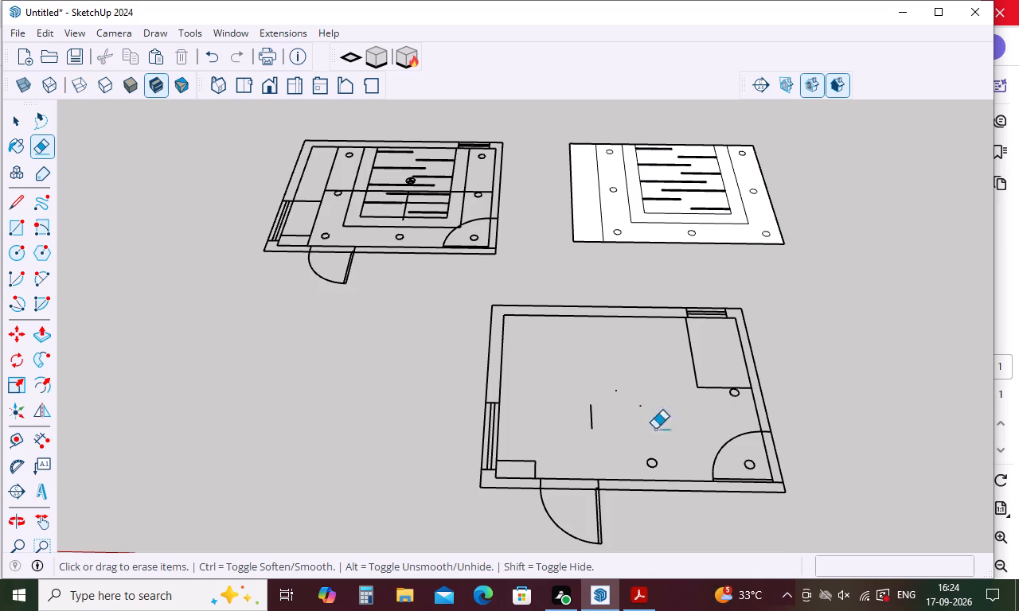
left_click_drag(644, 403, 643, 417)
left_click_drag(639, 403, 642, 423)
left_click_drag(618, 387, 615, 415)
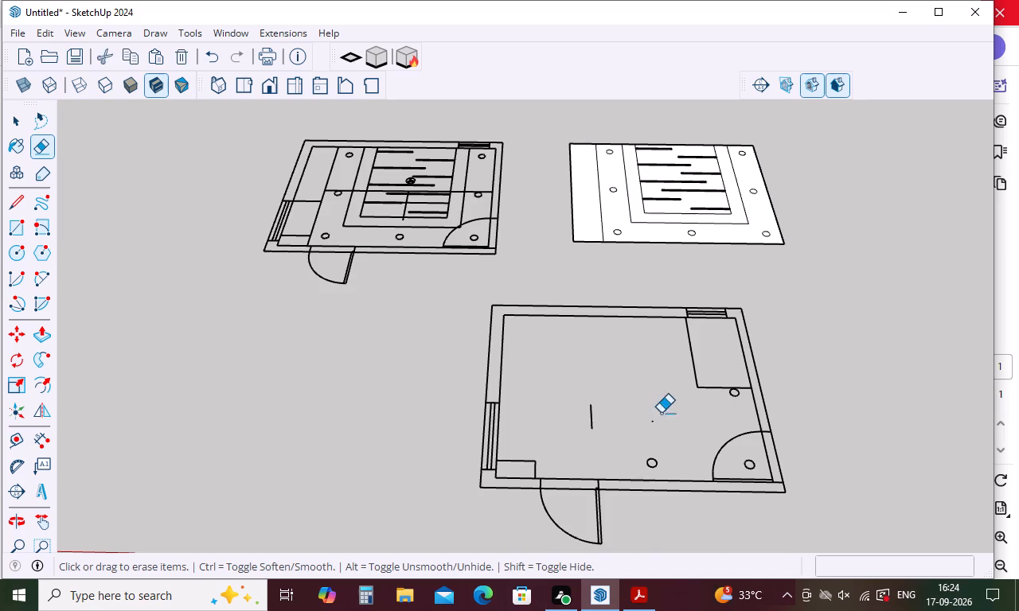
left_click_drag(661, 413, 639, 446)
left_click(593, 419)
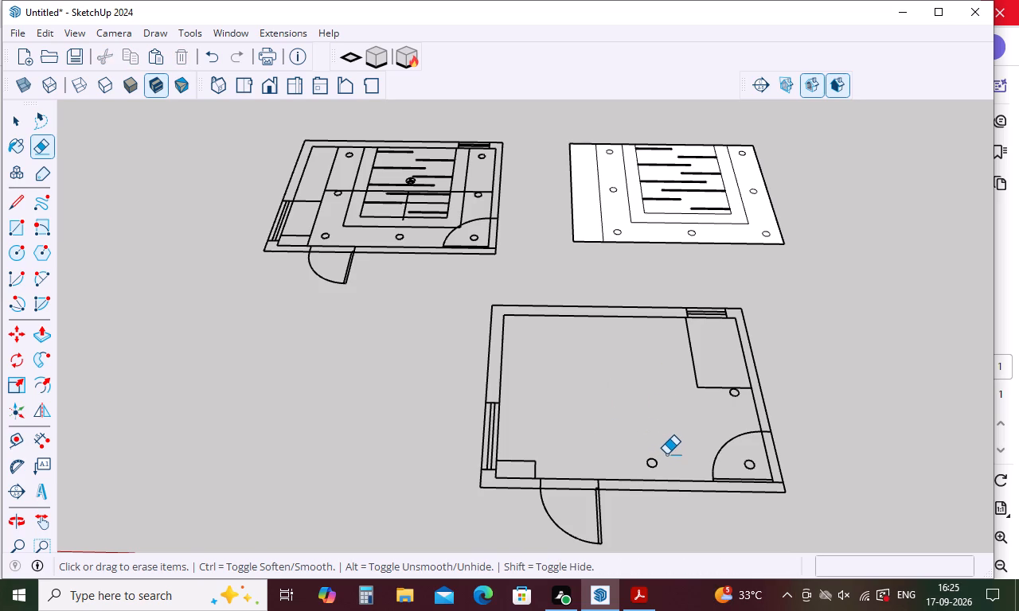
Erase the corner quarter-circle with its light, its wall stub, the adjacent light circle, and the rectangular outline beside the small window.
left_click(739, 440)
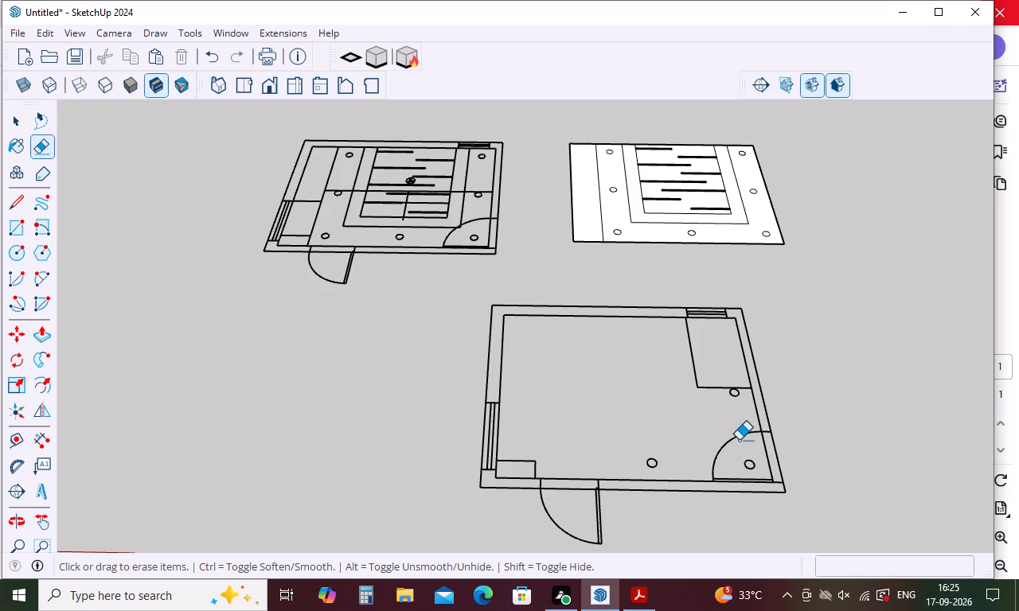
left_click_drag(740, 430, 745, 461)
scroll(764, 443, "up", 9)
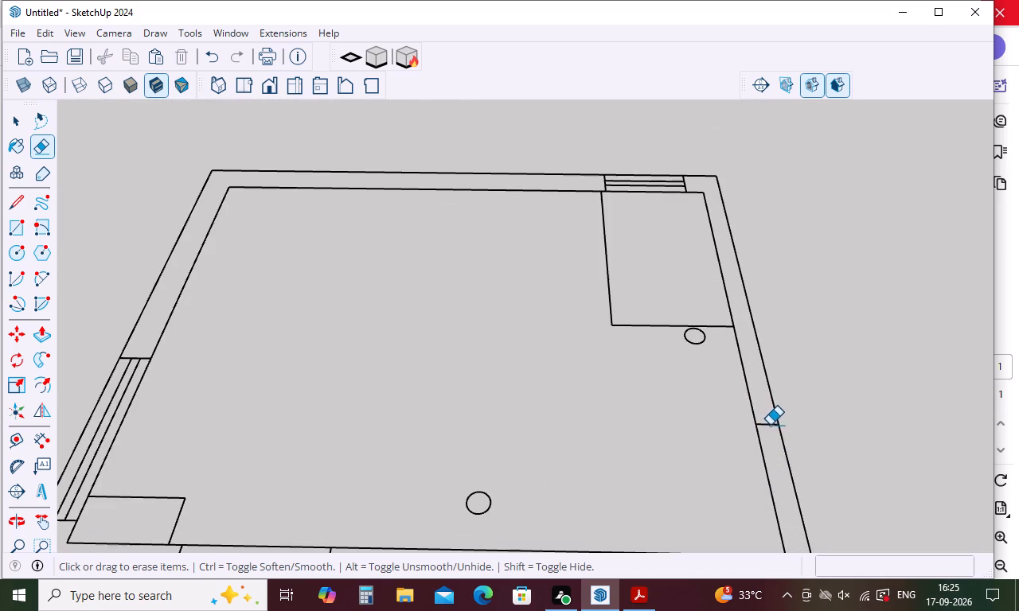
left_click_drag(770, 422, 770, 441)
left_click(696, 344)
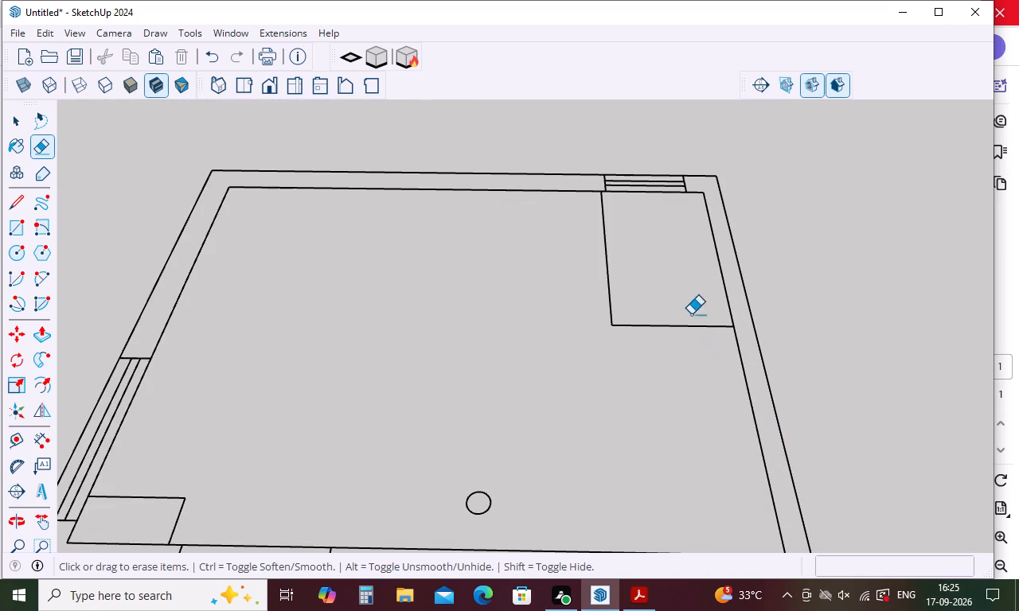
left_click_drag(685, 298, 685, 364)
left_click_drag(604, 246, 604, 272)
Erase the small box in the corner by the long window and the last light circle near the door-side wall.
scroll(626, 248, "down", 8)
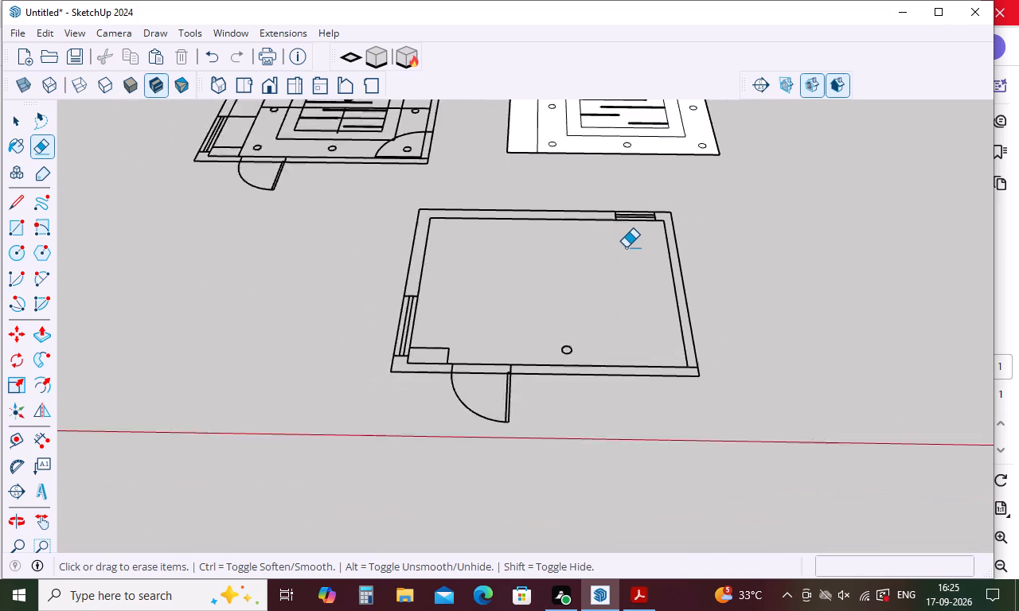
scroll(626, 247, "down", 1)
scroll(436, 364, "up", 5)
left_click_drag(458, 304, 465, 330)
left_click(483, 326)
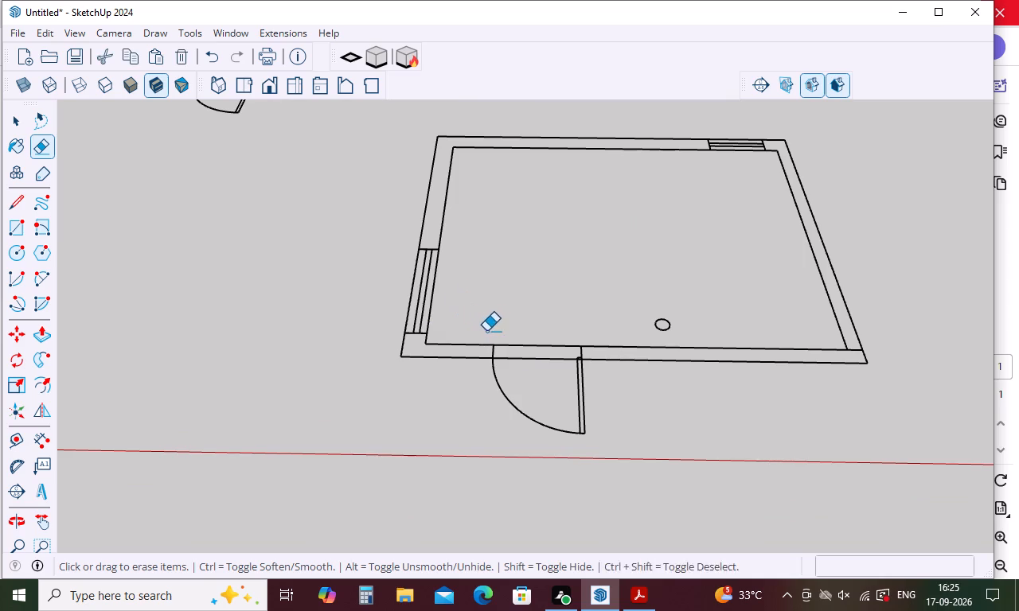
left_click_drag(672, 312, 652, 333)
Erase the long window's pane lines and end lines from the copied plan's wall.
scroll(580, 272, "down", 4)
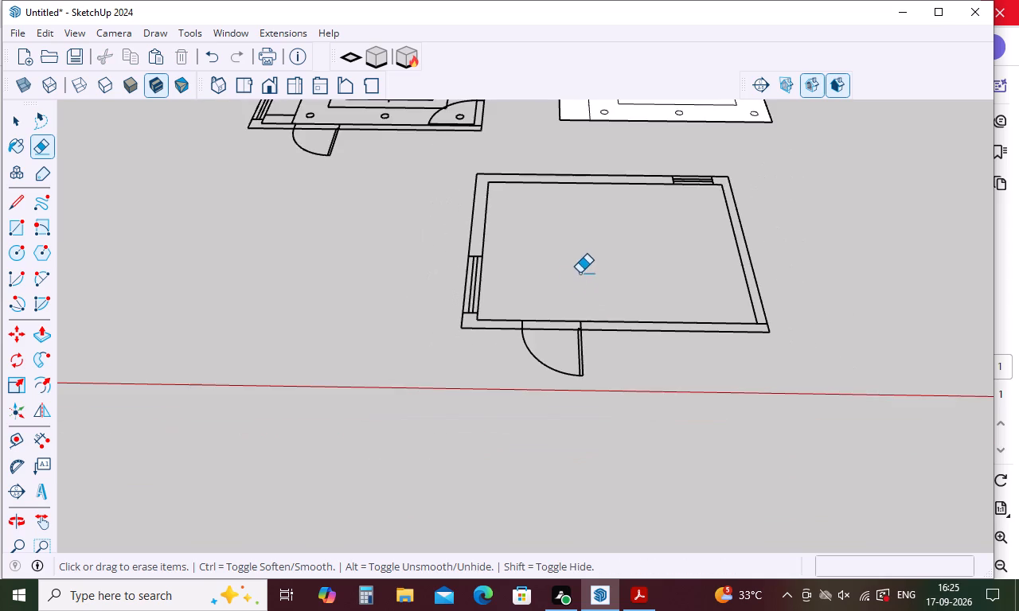
scroll(517, 286, "up", 4)
scroll(427, 259, "up", 5)
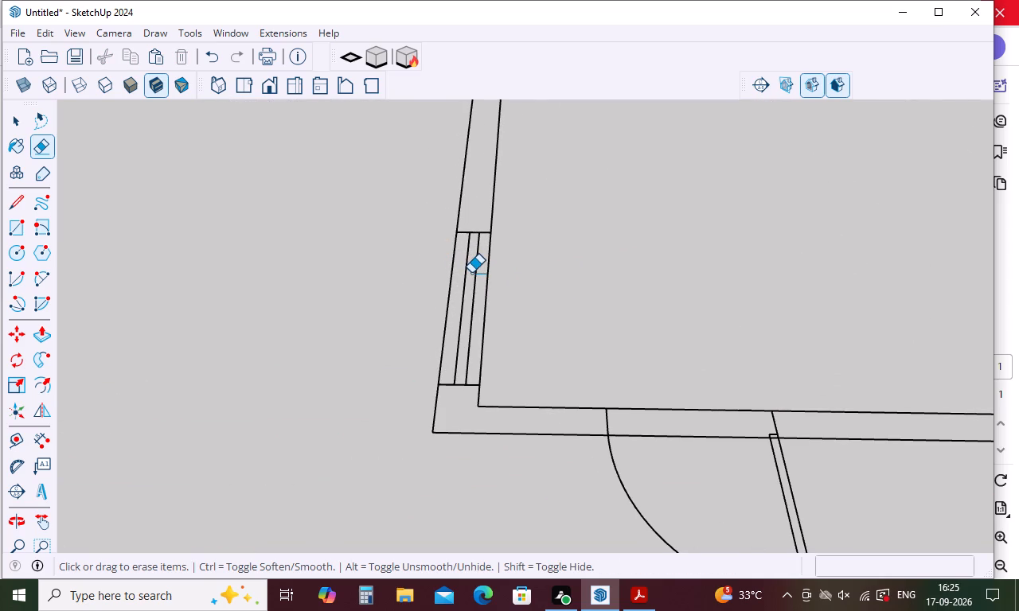
left_click(474, 271)
left_click(467, 264)
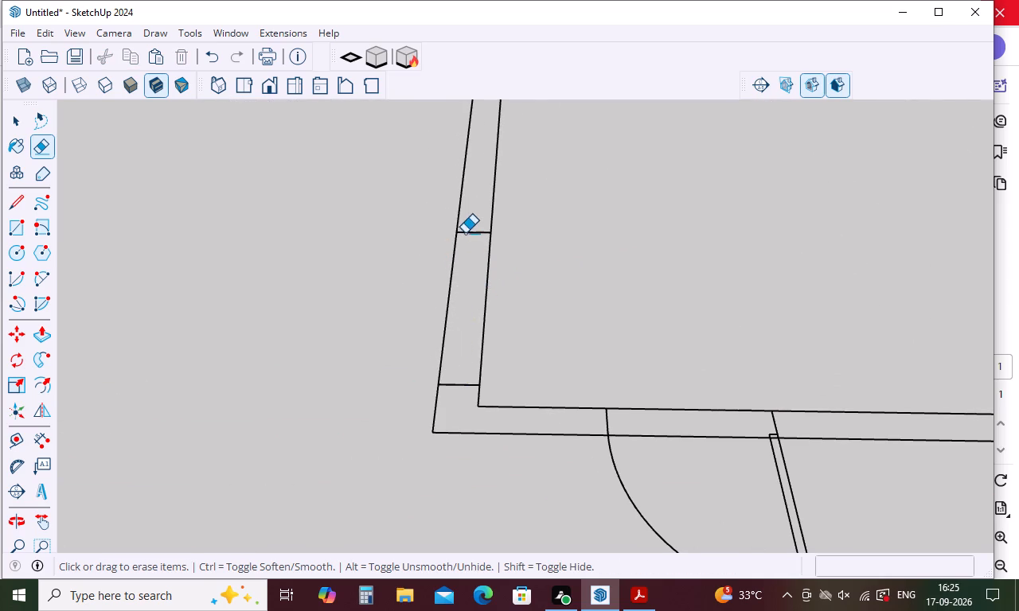
left_click_drag(468, 232, 469, 250)
left_click_drag(455, 375, 455, 393)
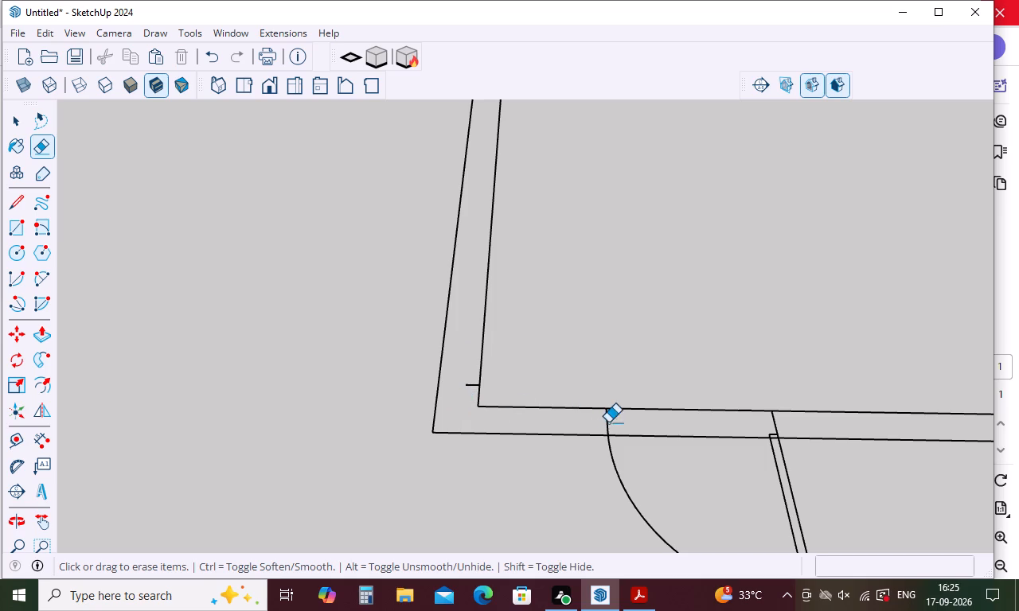
left_click_drag(468, 387, 467, 398)
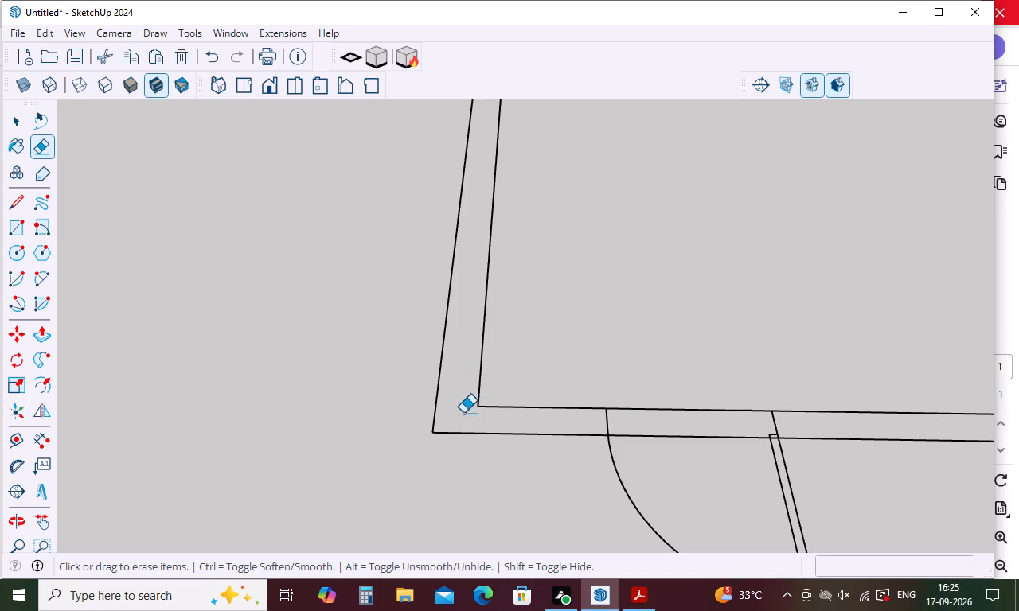
Erase the small window's pane lines and end lines from the far wall of the copied plan.
scroll(467, 399, "down", 9)
scroll(753, 190, "up", 4)
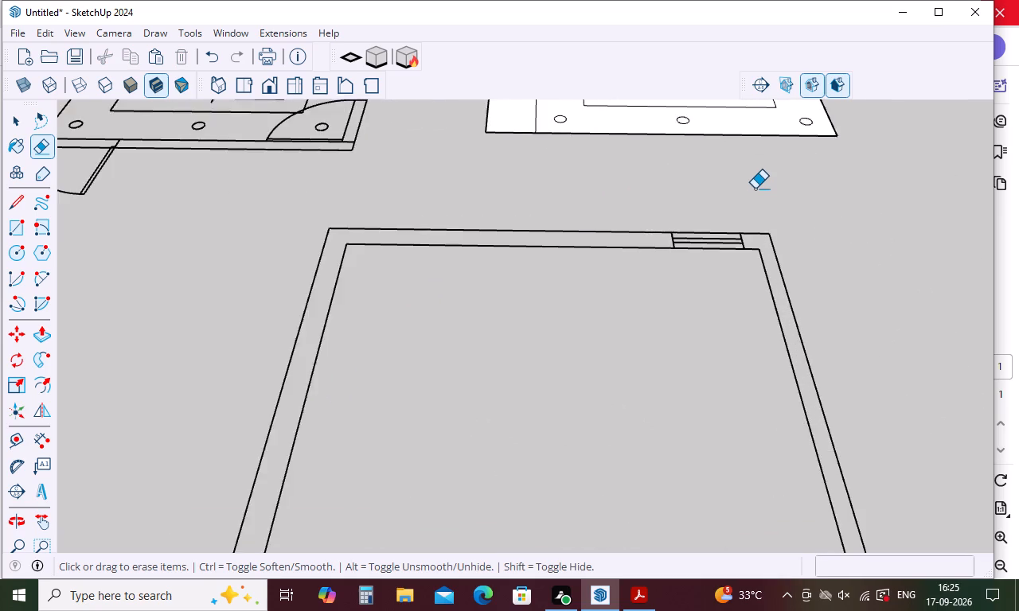
scroll(755, 189, "up", 5)
left_click_drag(740, 282, 731, 283)
left_click(708, 278)
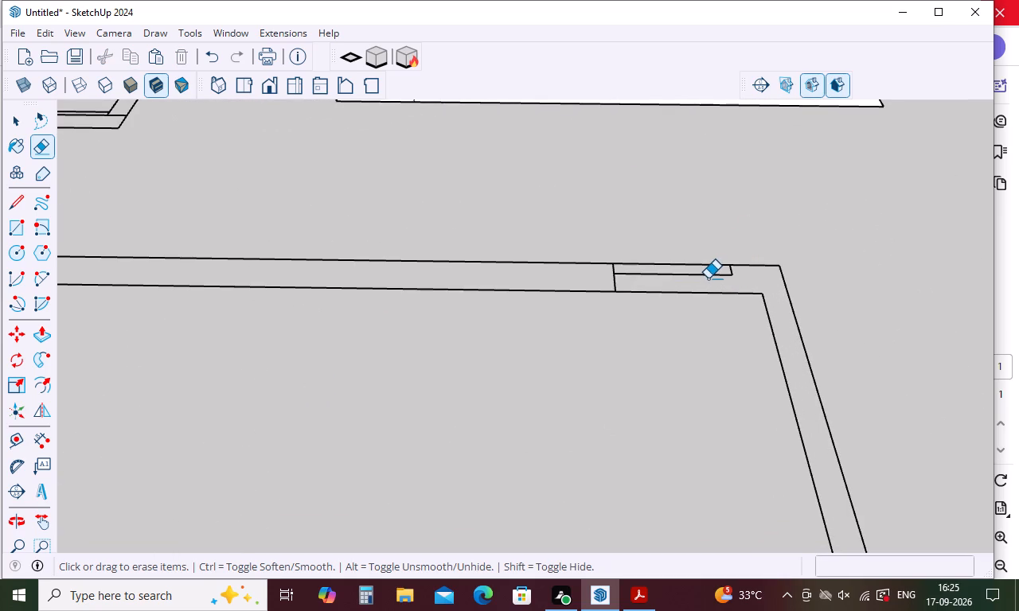
left_click(704, 276)
left_click(730, 274)
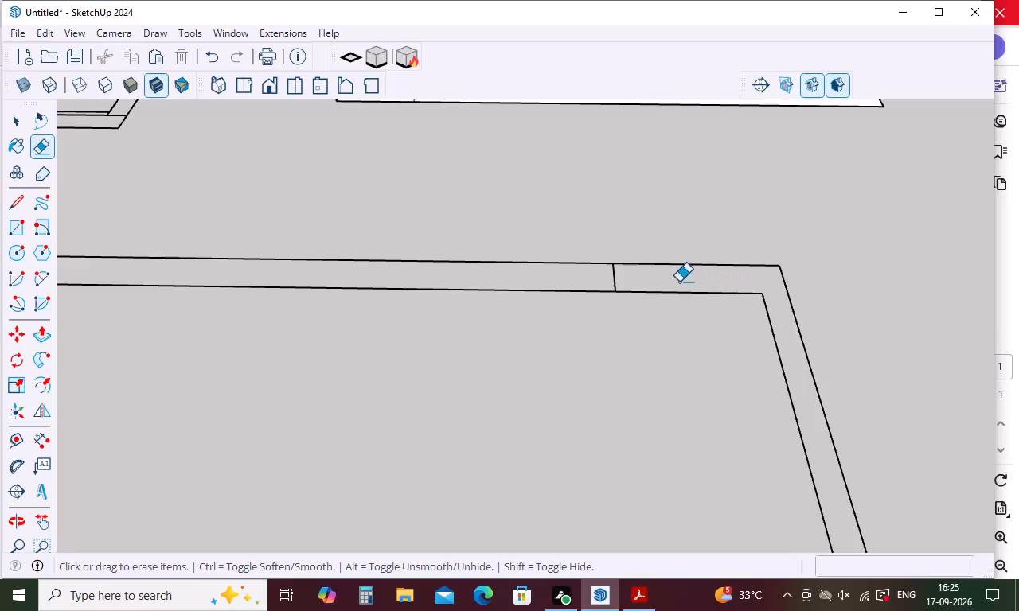
left_click_drag(625, 280, 588, 278)
Erase the door leaf, its swing arc and both door opening lines from the copied plan's wall.
scroll(630, 290, "down", 13)
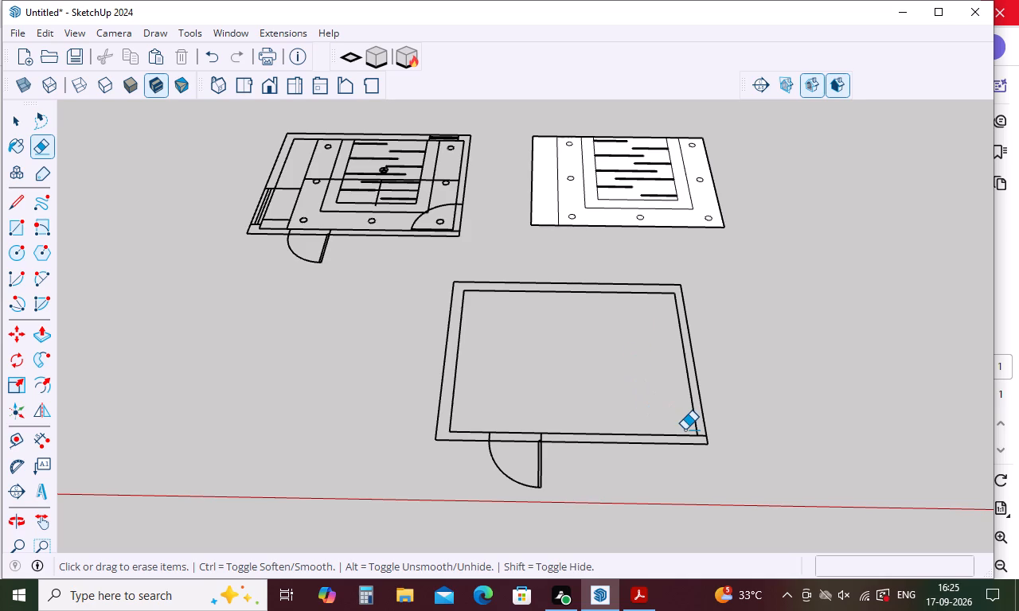
left_click_drag(565, 469, 499, 486)
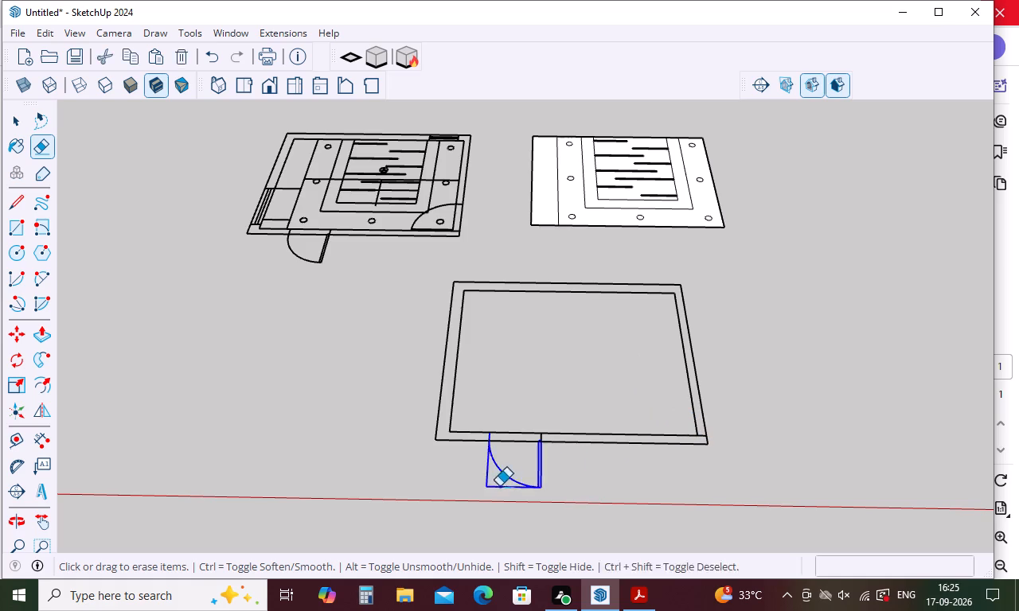
left_click_drag(499, 486, 497, 488)
scroll(483, 433, "up", 5)
left_click(495, 442)
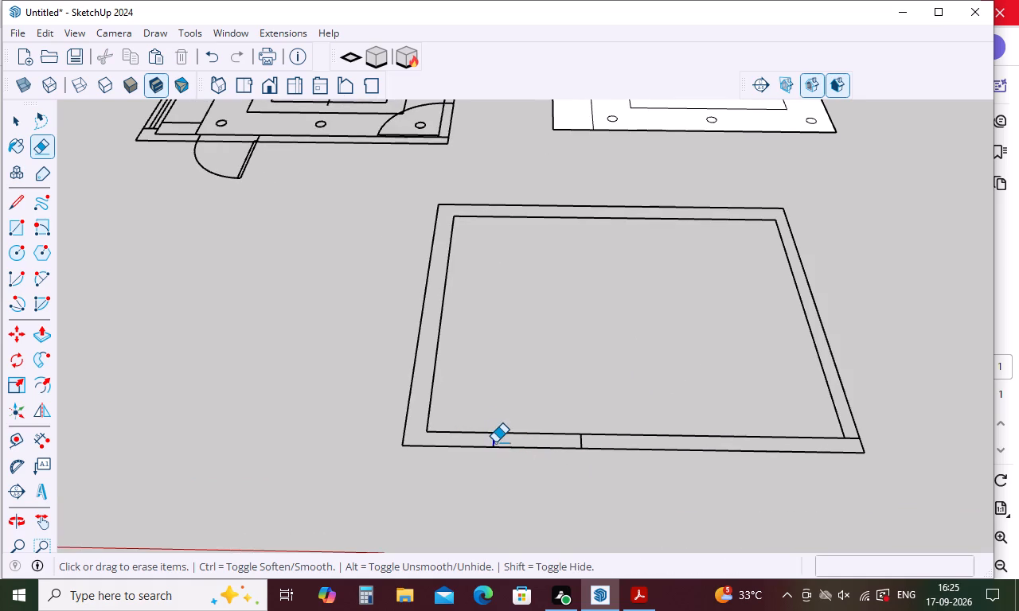
left_click(581, 441)
left_click(587, 437)
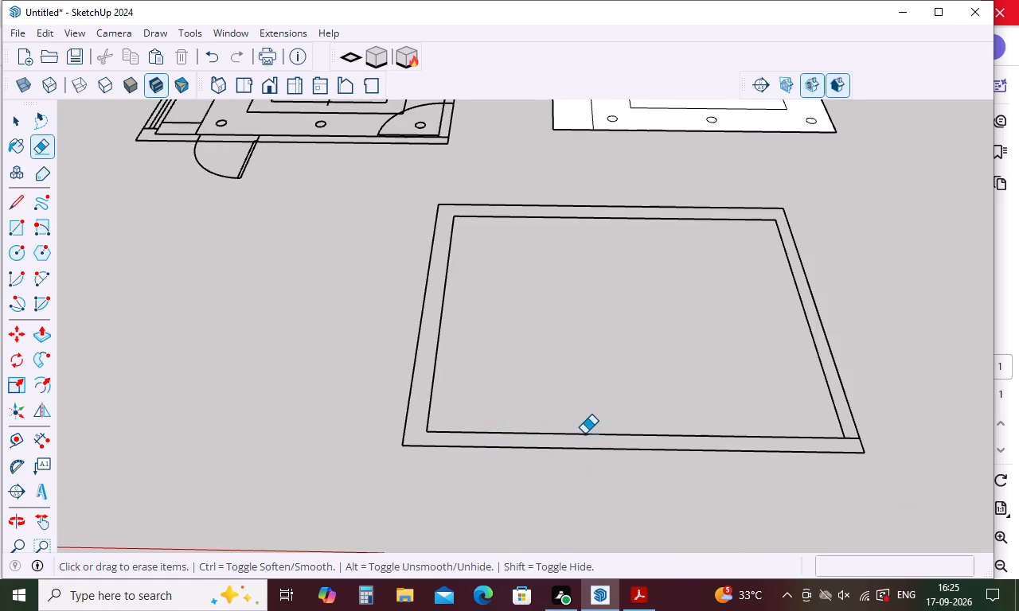
Erase all inner wall lines and the leftover corner stub, leaving only the copied plan's outer outline.
left_click_drag(584, 426, 581, 441)
left_click(431, 365)
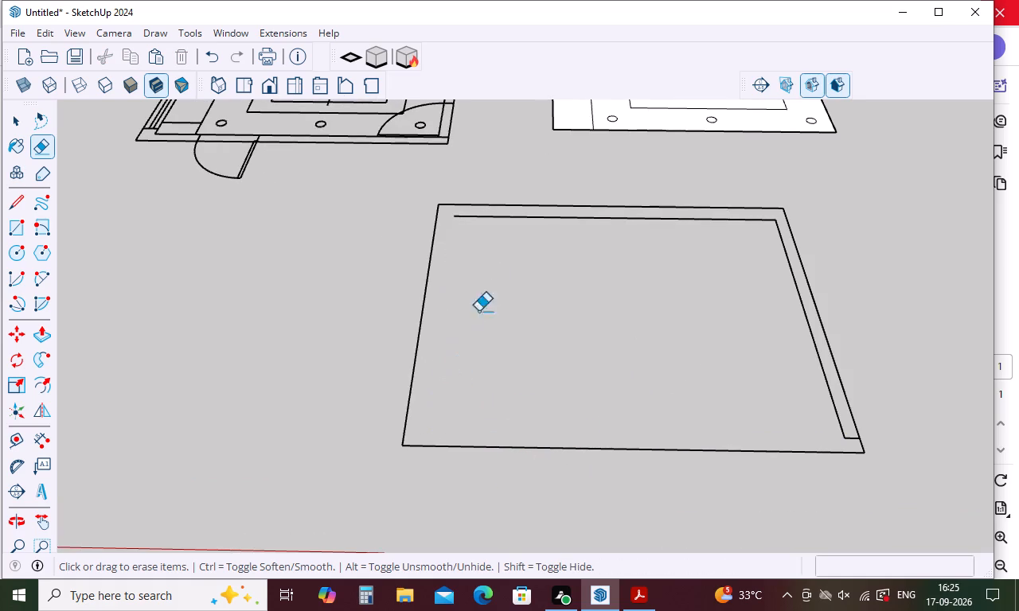
left_click(525, 218)
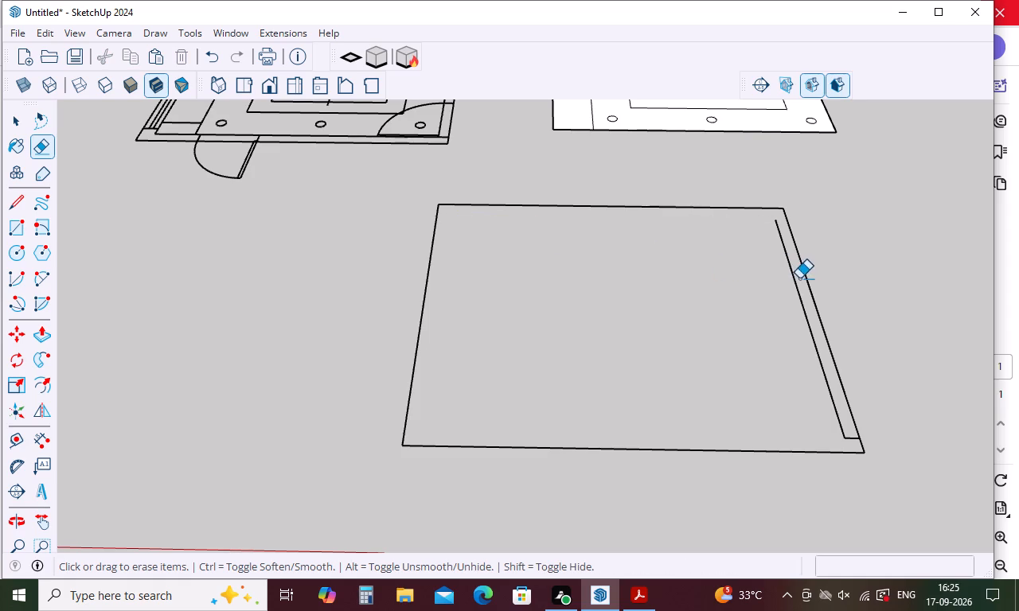
left_click(795, 283)
left_click(852, 446)
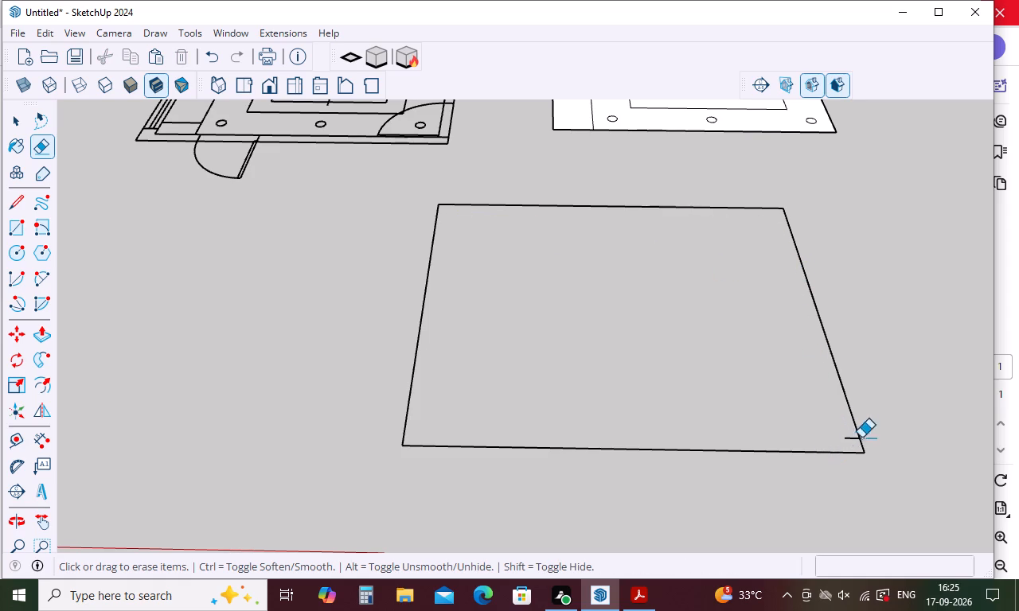
left_click_drag(844, 434, 846, 442)
key("Escape")
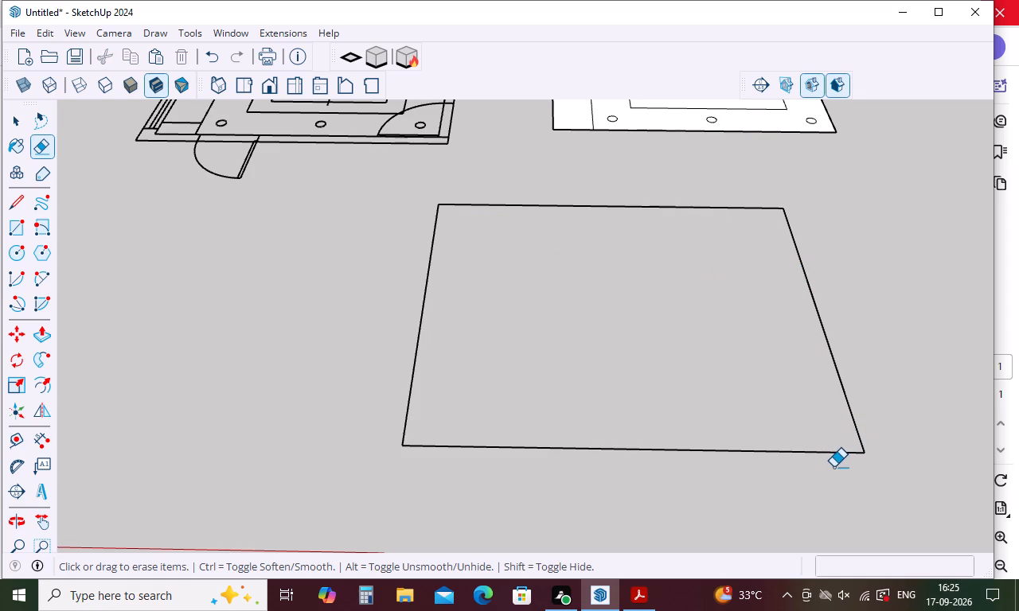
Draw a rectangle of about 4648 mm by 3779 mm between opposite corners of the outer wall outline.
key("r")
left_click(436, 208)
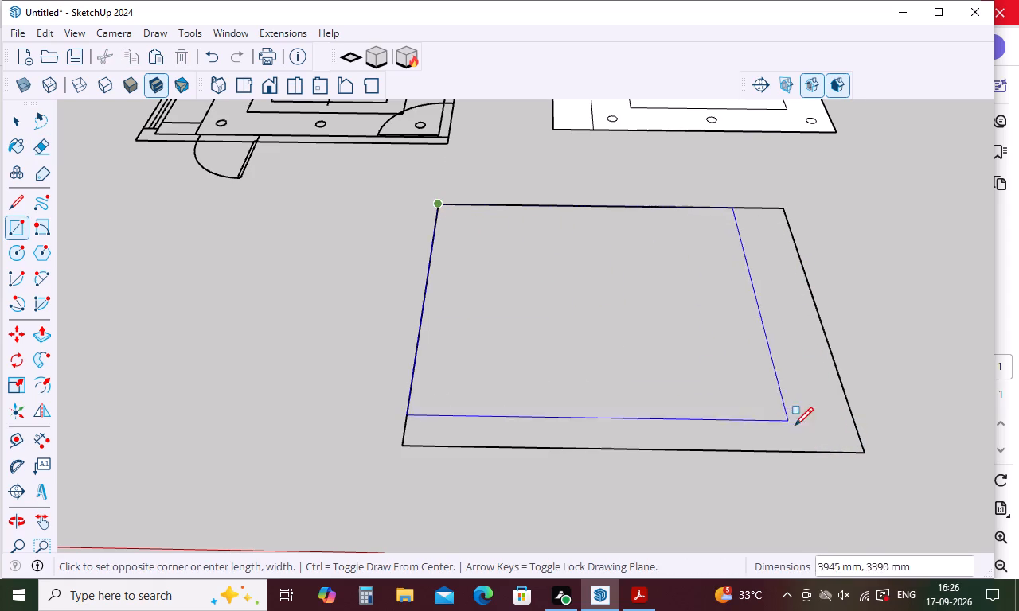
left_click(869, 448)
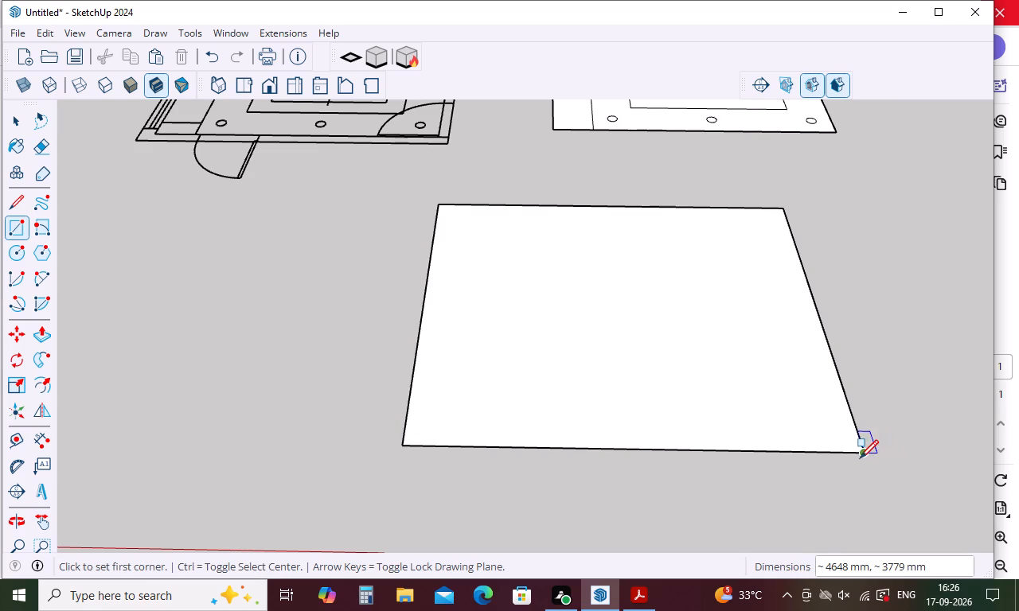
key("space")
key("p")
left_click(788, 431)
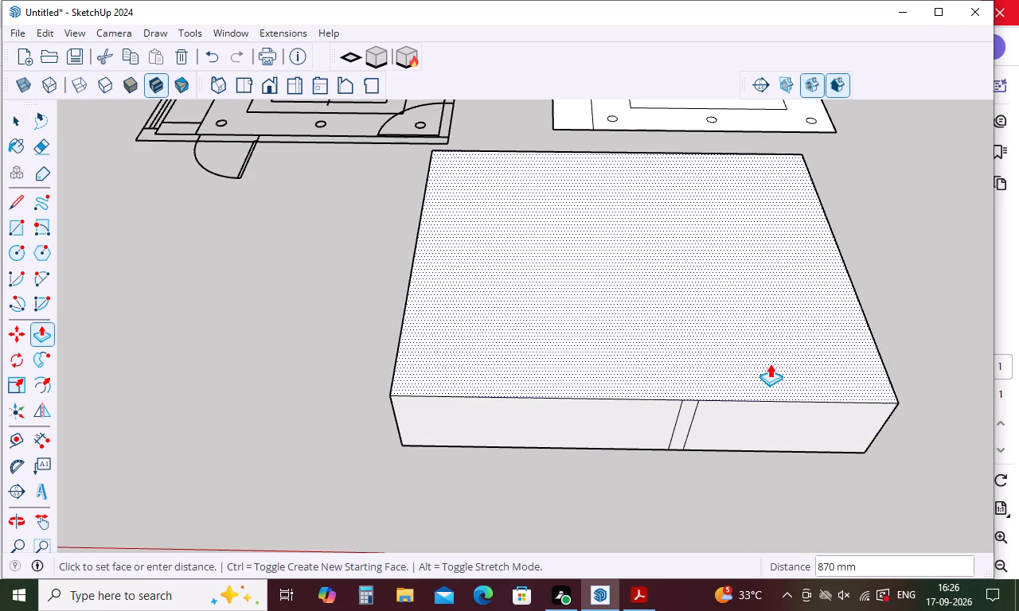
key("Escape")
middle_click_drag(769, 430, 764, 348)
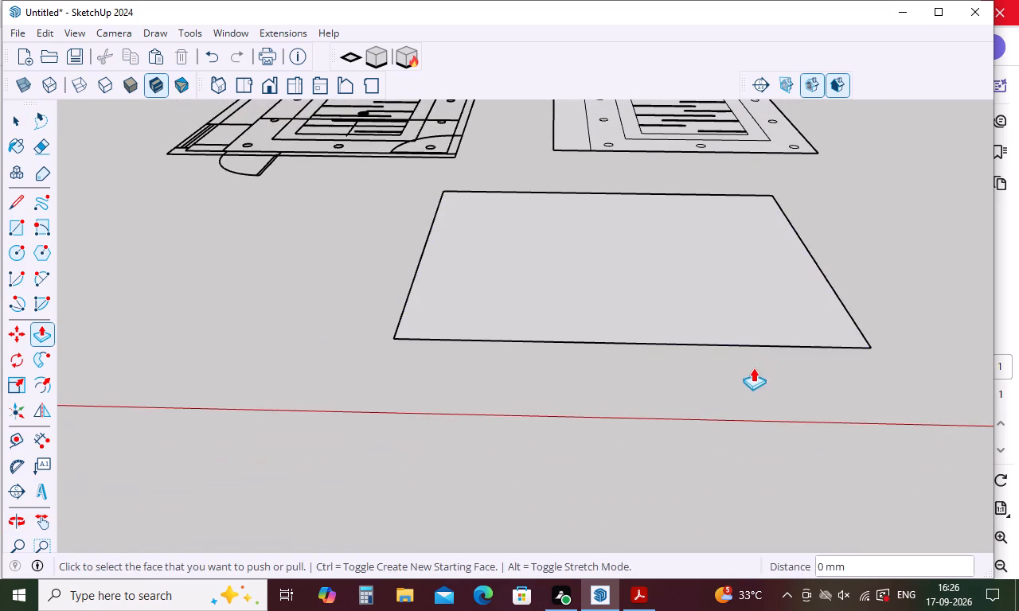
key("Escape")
Erase all segments of the outer outline's split door-side edge.
key("e")
left_click_drag(658, 340, 662, 359)
left_click_drag(676, 344, 679, 362)
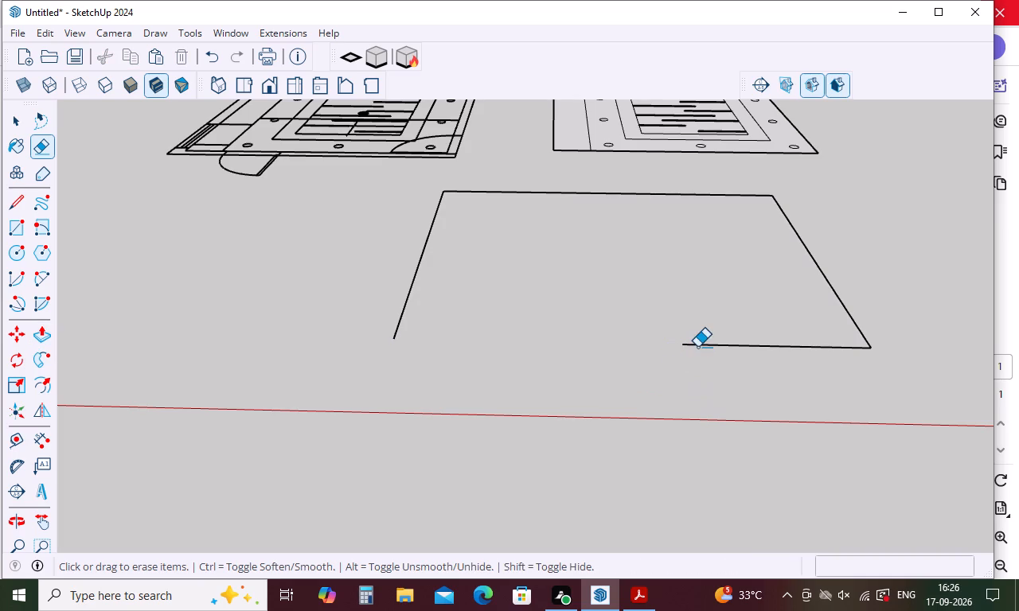
left_click_drag(717, 347, 719, 368)
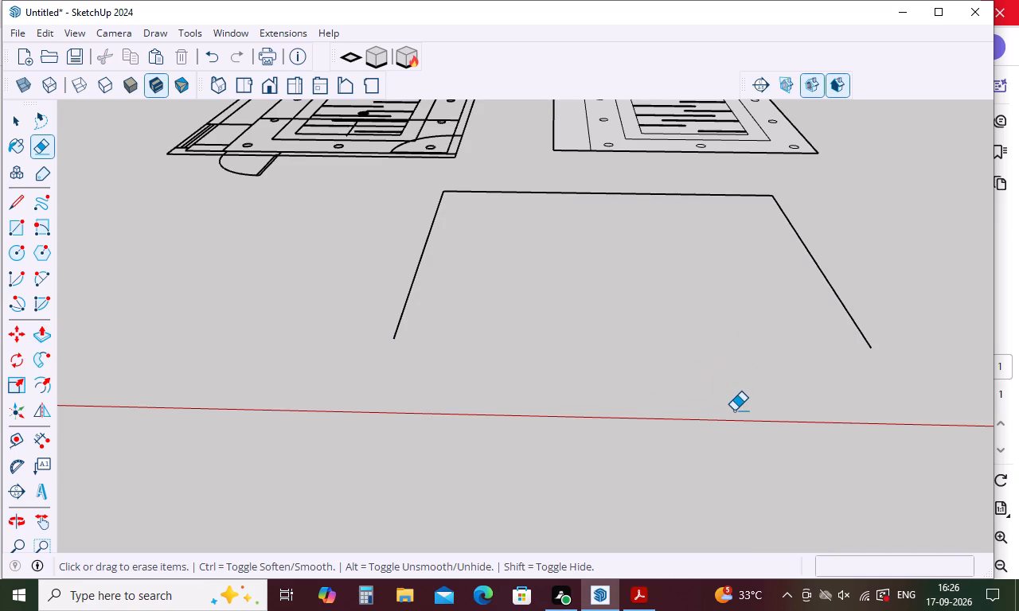
Draw a rectangle of about 4648 mm by 3779 mm from the far corner to the opposite door-side corner of the open outline.
key("r")
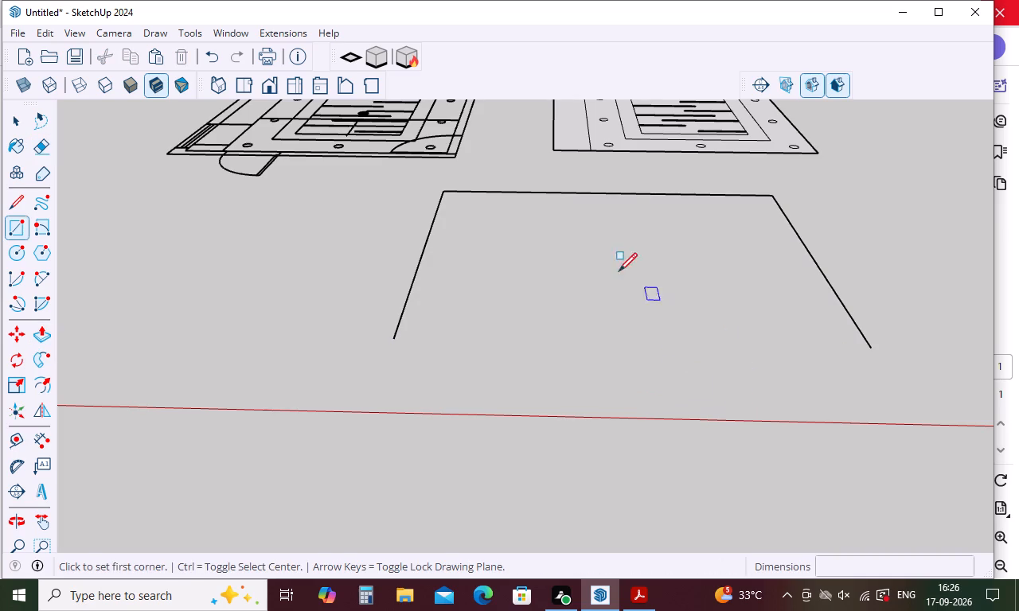
left_click(448, 193)
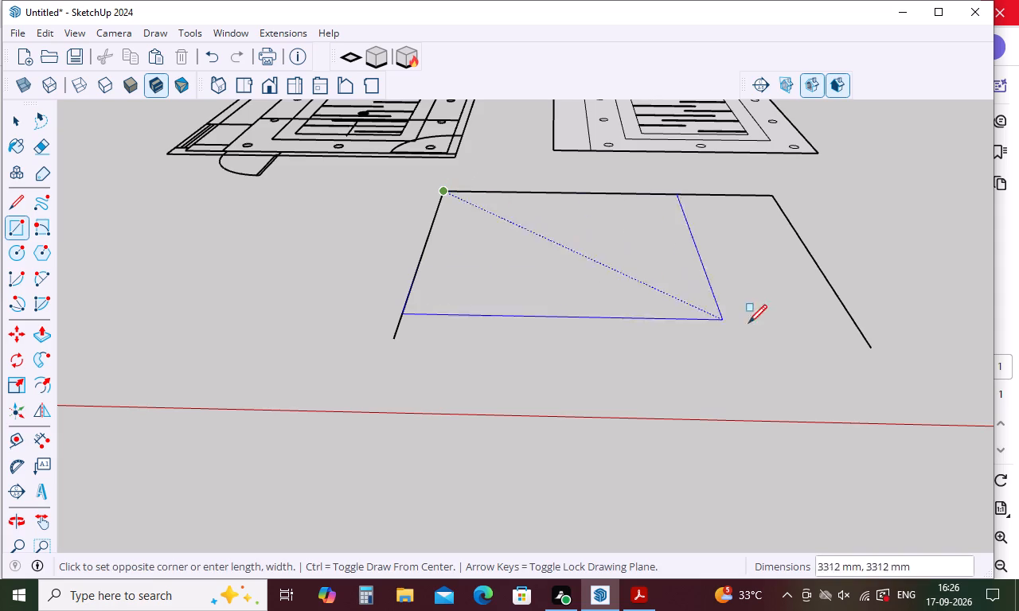
left_click(869, 351)
key("space")
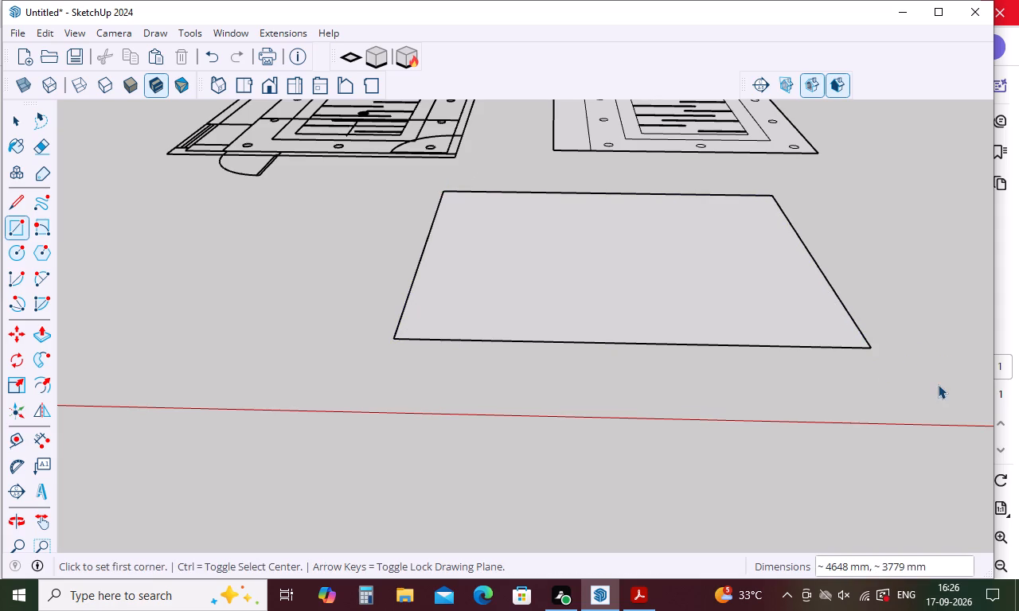
Push/Pull the rectangular footprint face upward by 6" to form a slab.
key("p")
left_click(779, 315)
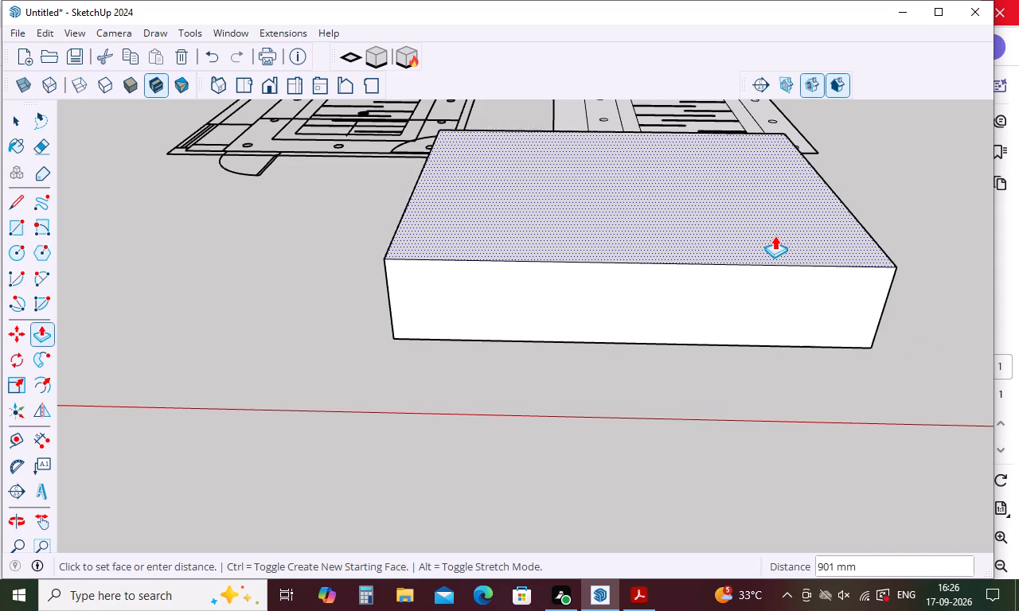
key("6")
key("shift+quotedbl")
key("Return")
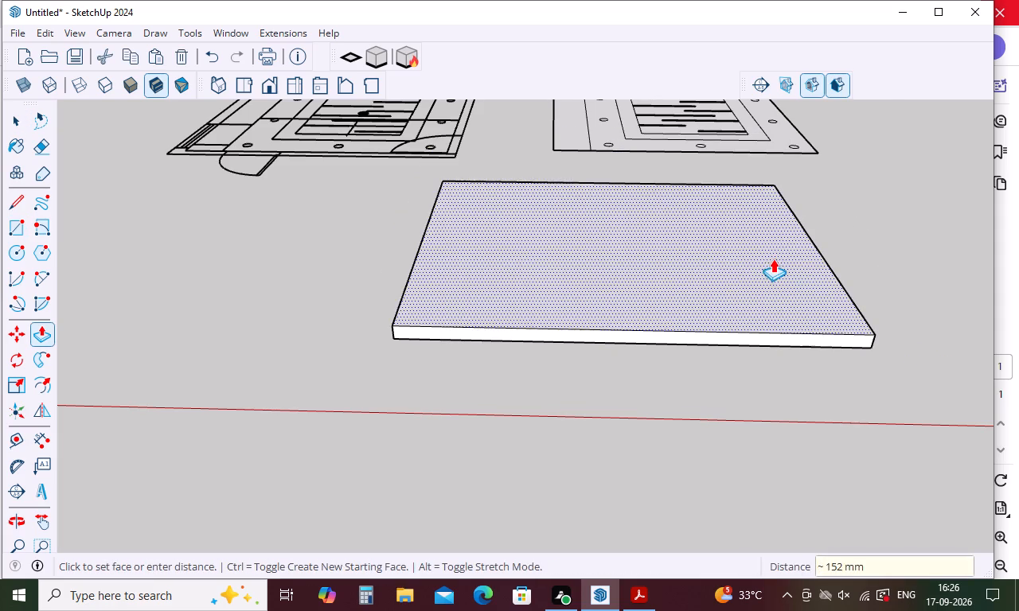
key("space")
Copy the complete original floor plan, including its door, and place the copy in the empty area beside the slab.
middle_click_drag(789, 379, 795, 333)
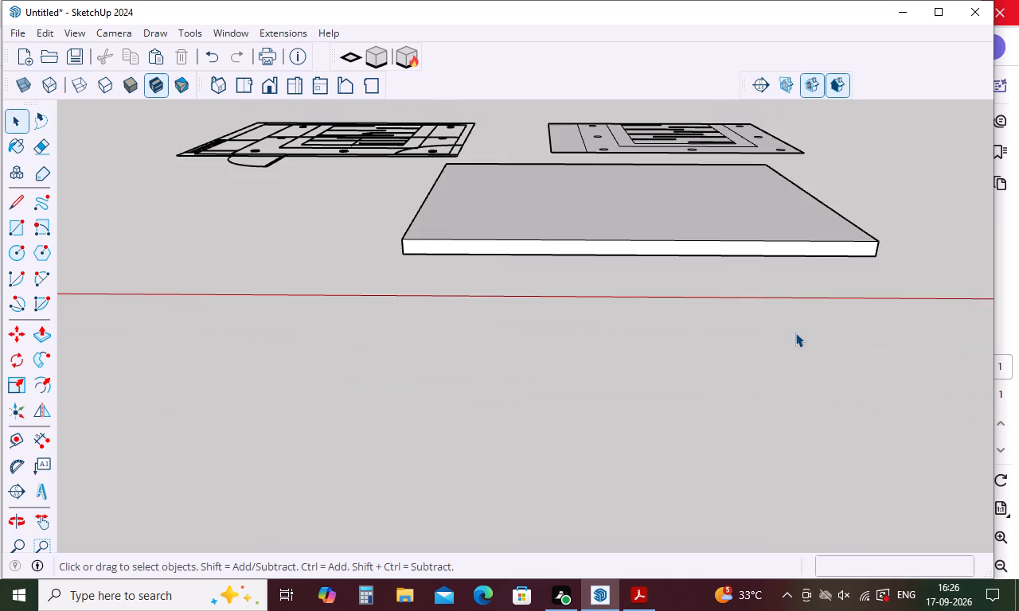
scroll(795, 333, "down", 4)
middle_click_drag(848, 272, 849, 358)
scroll(880, 376, "up", 4)
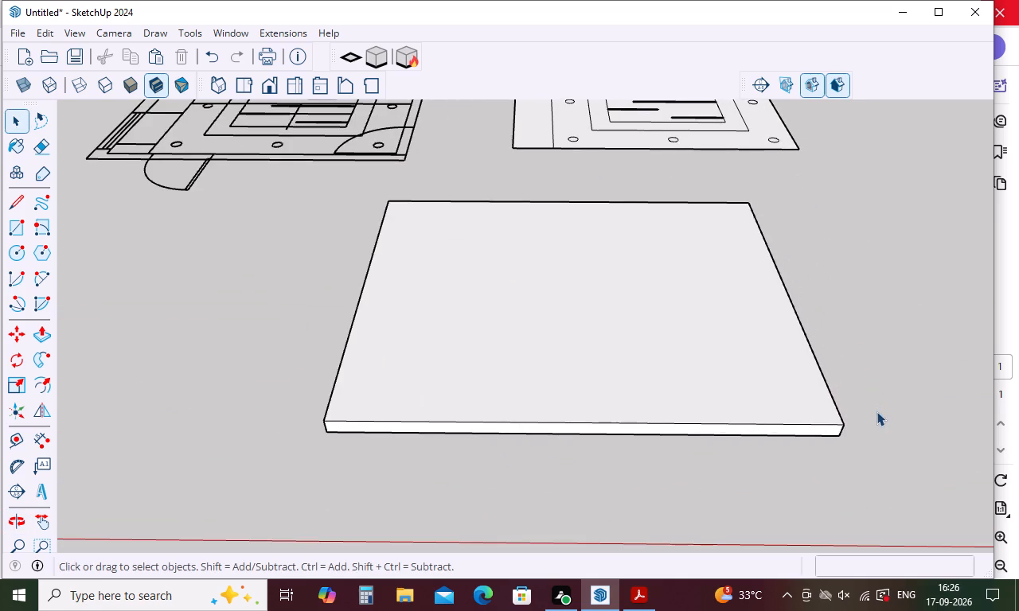
middle_click_drag(876, 411, 875, 358)
key("Escape")
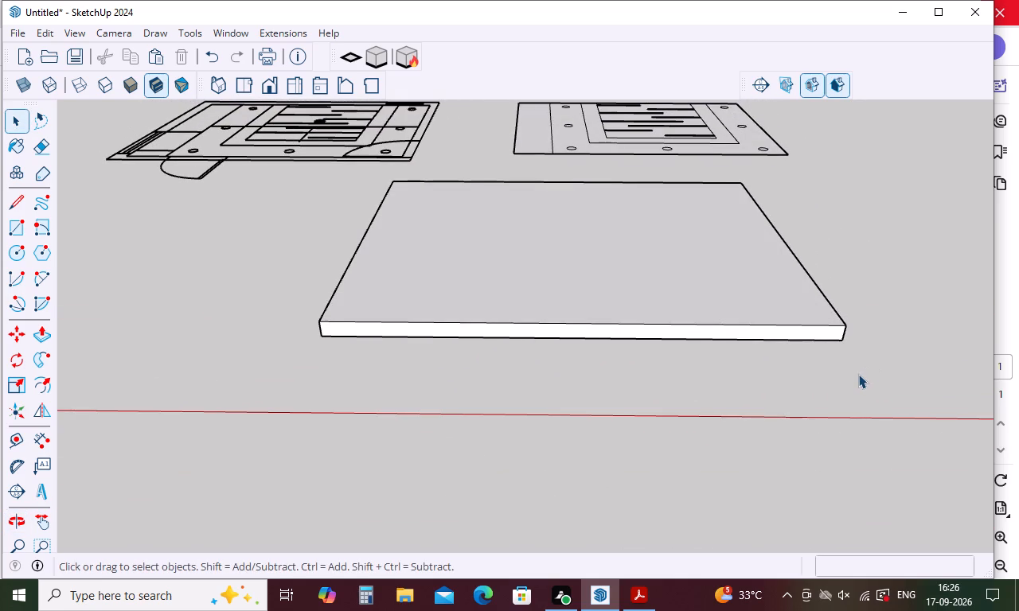
scroll(858, 374, "down", 3)
middle_click_drag(856, 377, 876, 431)
scroll(876, 379, "down", 7)
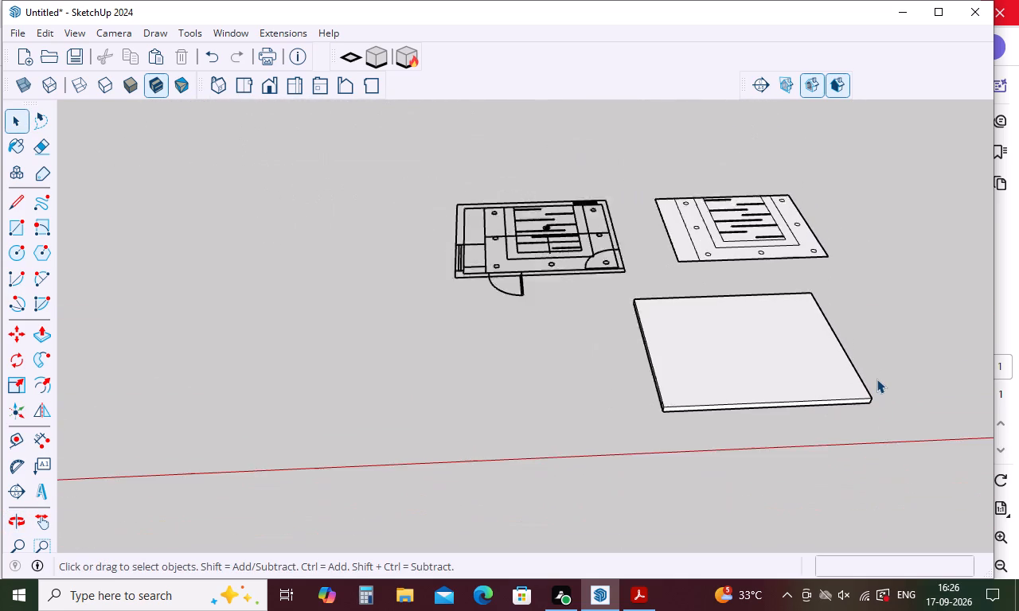
scroll(876, 379, "down", 2)
key("space")
scroll(642, 199, "up", 4)
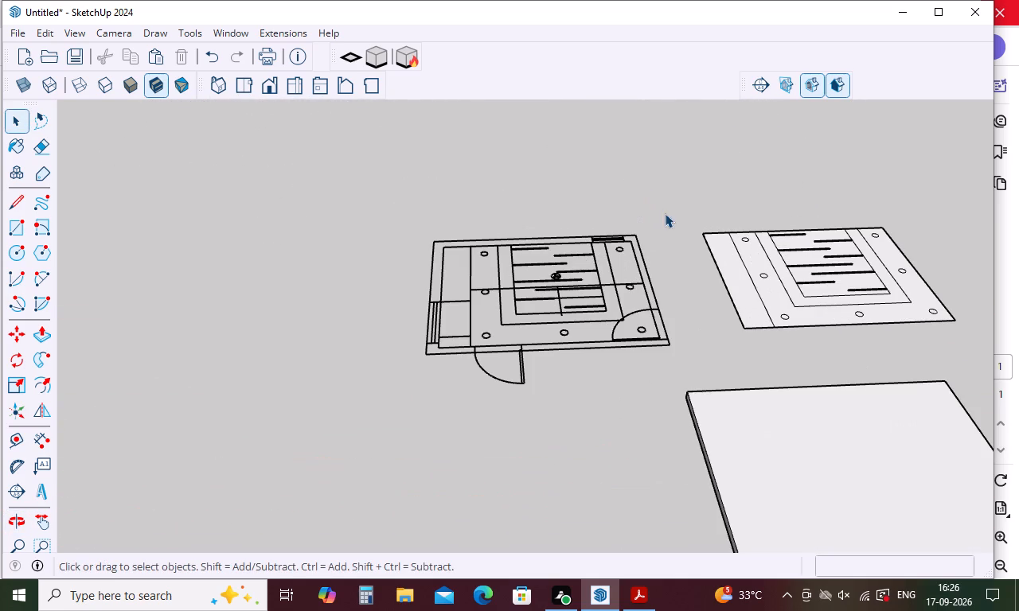
left_click_drag(656, 203, 674, 299)
left_click_drag(674, 299, 618, 368)
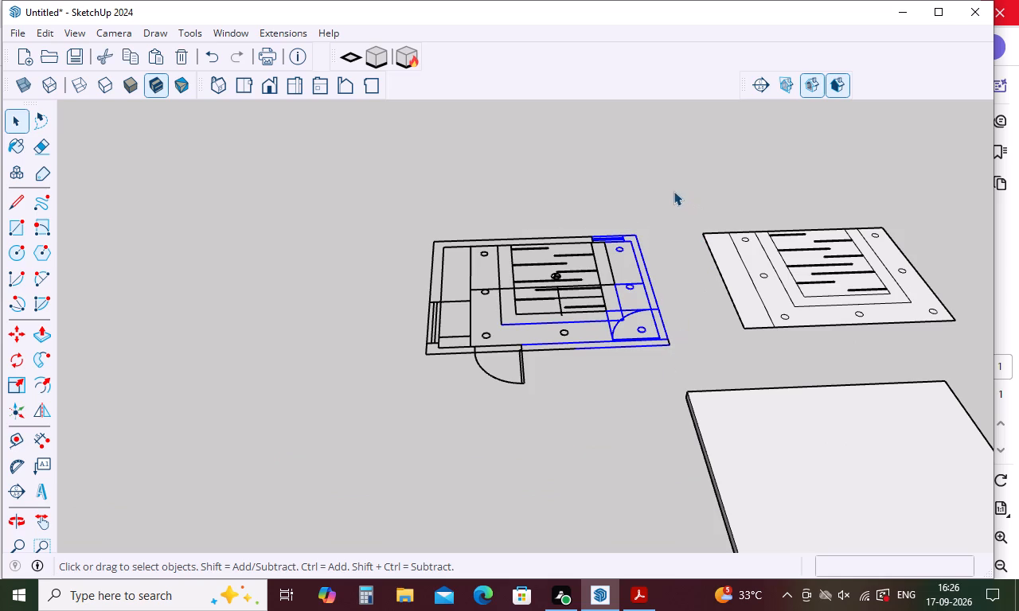
left_click_drag(673, 191, 673, 367)
left_click_drag(673, 367, 467, 379)
left_click_drag(467, 379, 404, 398)
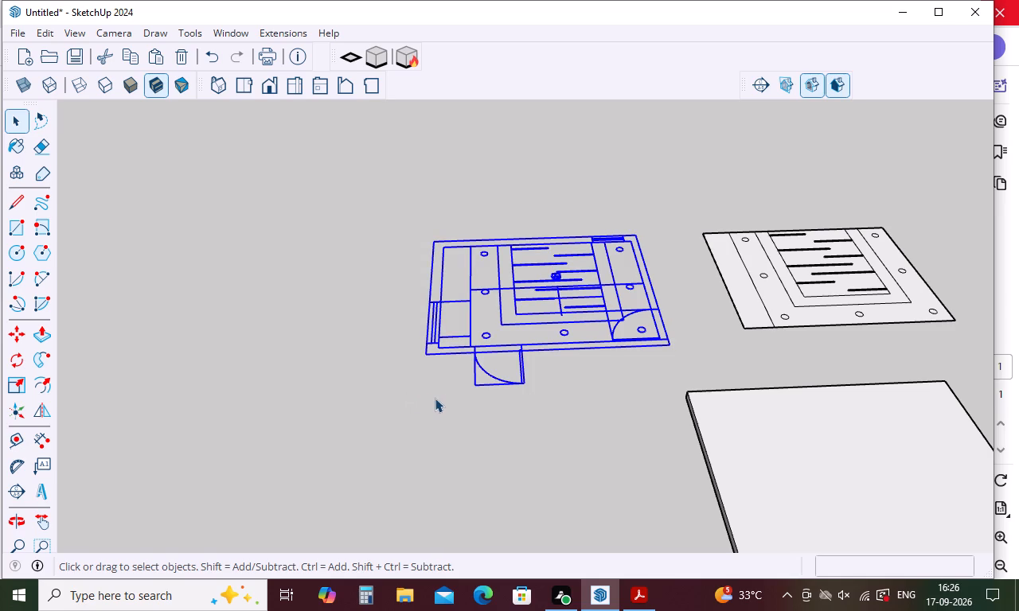
key("ctrl+c")
key("ctrl+v")
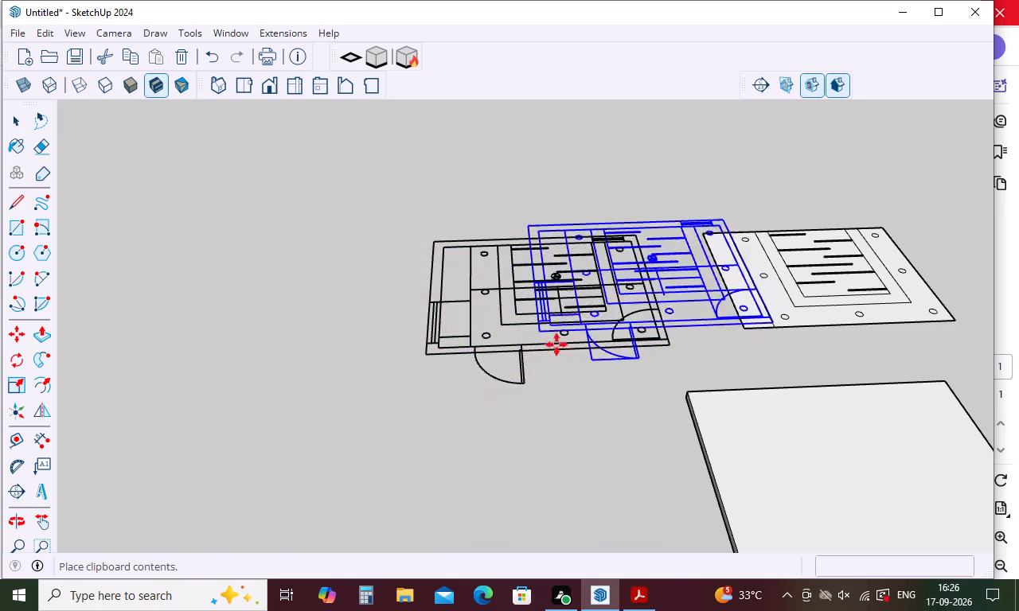
scroll(522, 306, "down", 10)
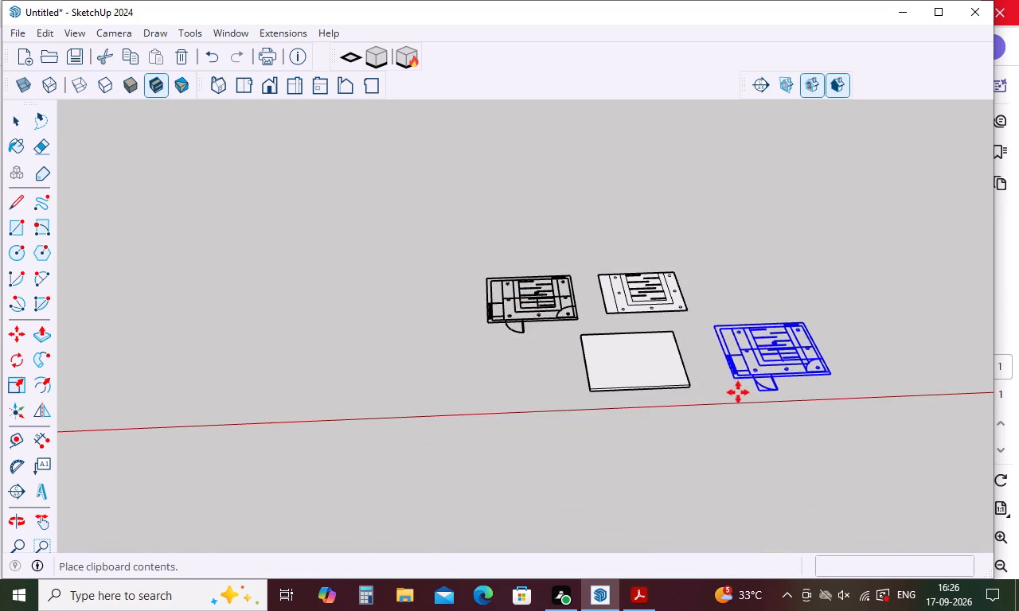
left_click(732, 393)
key("space")
key("space")
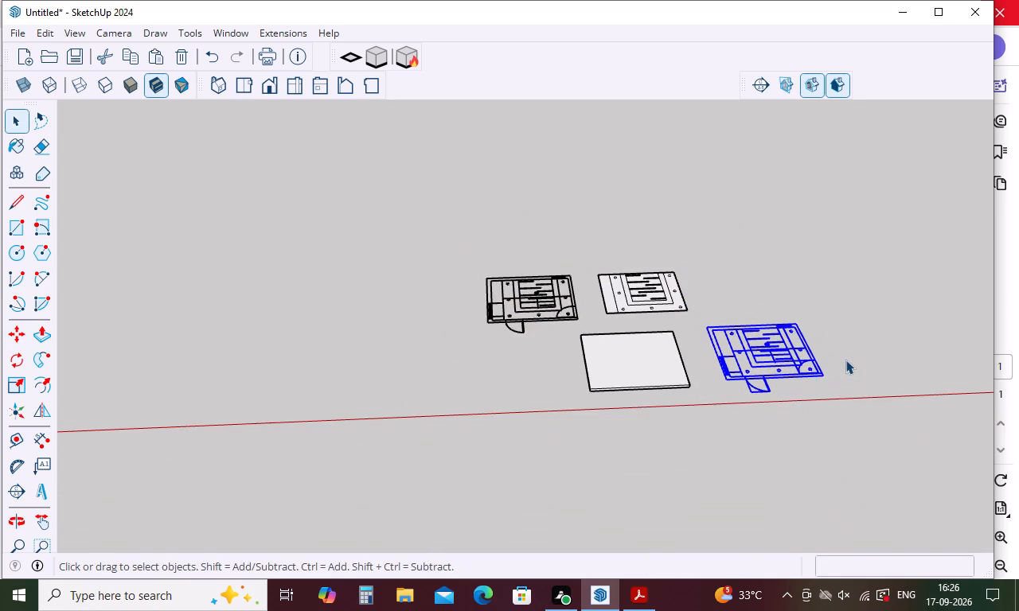
left_click(853, 355)
Erase the fan symbol, the far-half ceiling strips with their stray specks, and the light near the short window from the new plan copy.
scroll(839, 346, "up", 5)
middle_click_drag(837, 341, 811, 424)
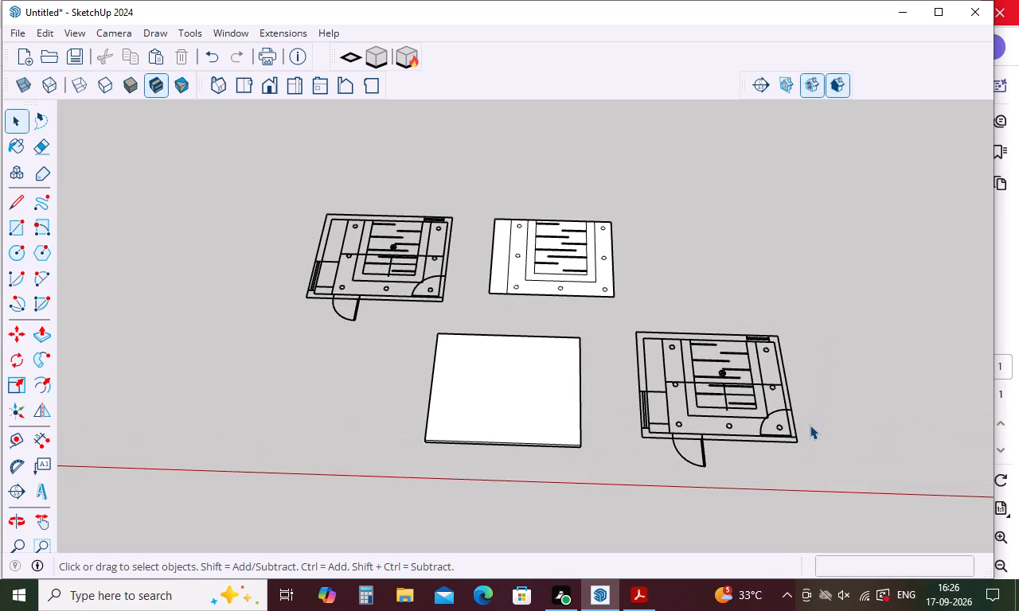
key("e")
scroll(733, 443, "up", 12)
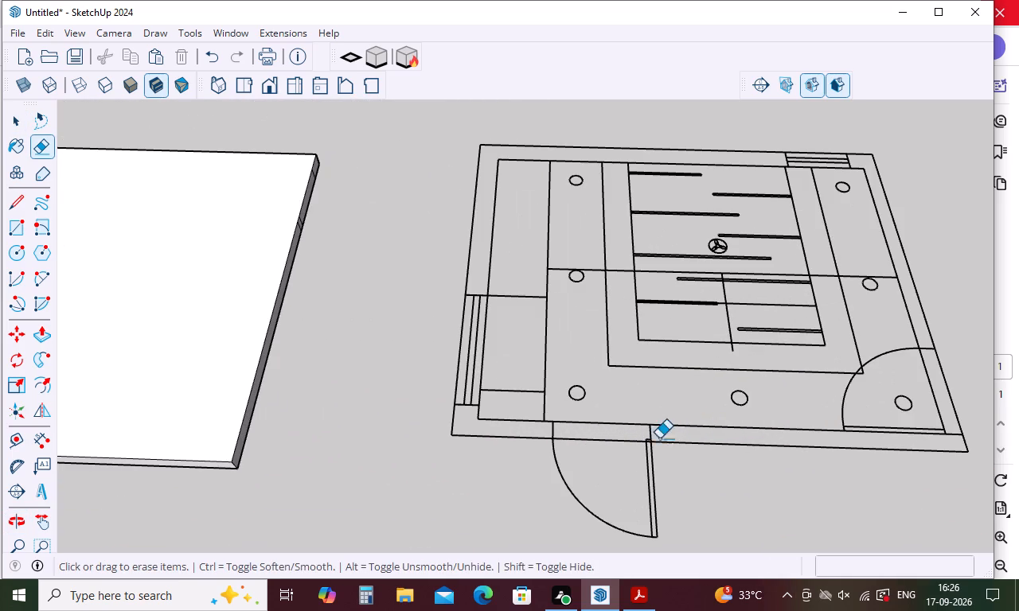
left_click(545, 204)
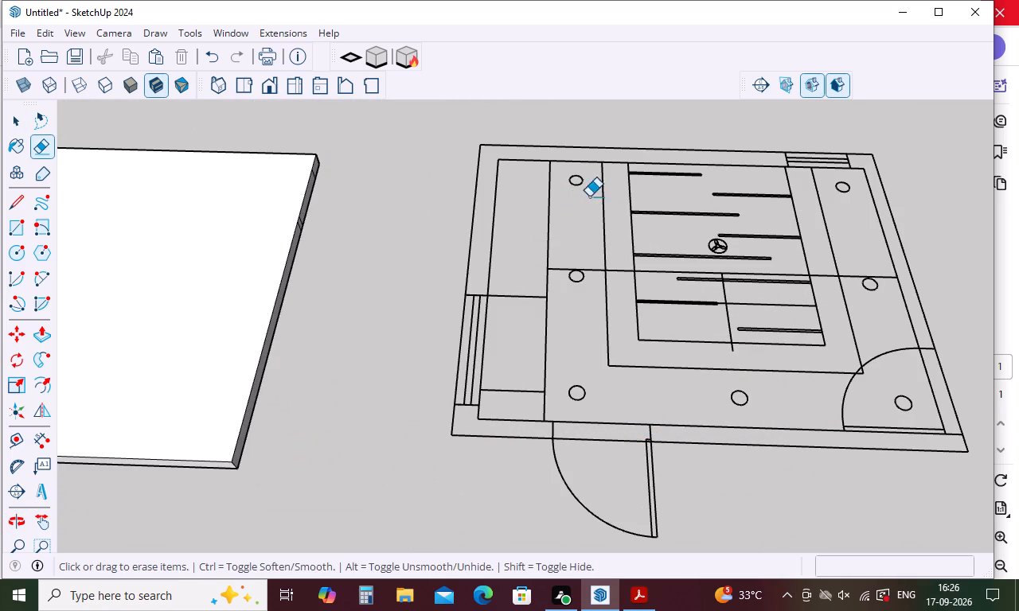
left_click_drag(846, 186, 705, 255)
left_click_drag(753, 193, 739, 210)
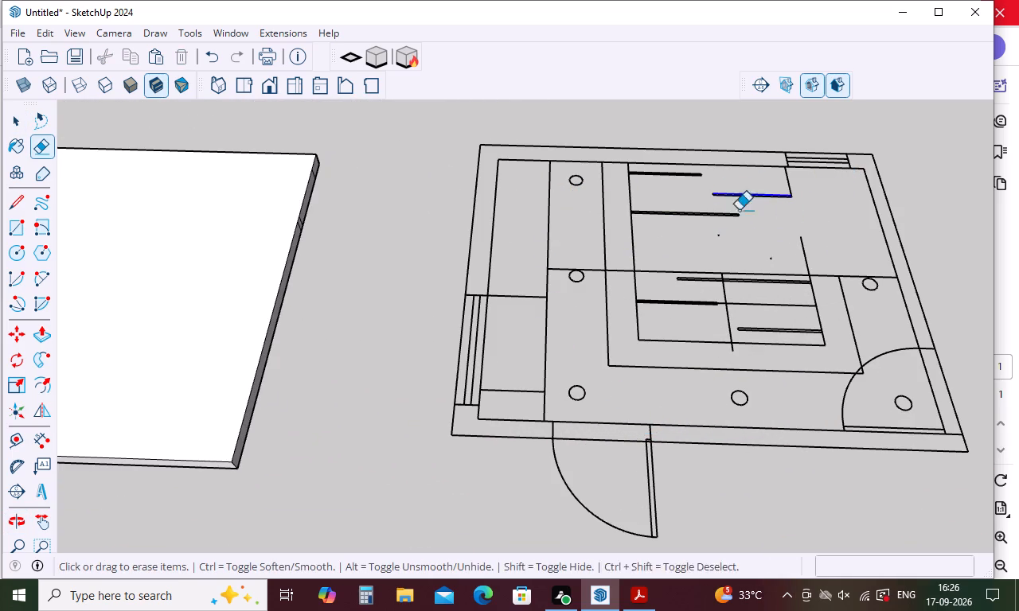
left_click_drag(739, 210, 686, 259)
left_click(696, 177)
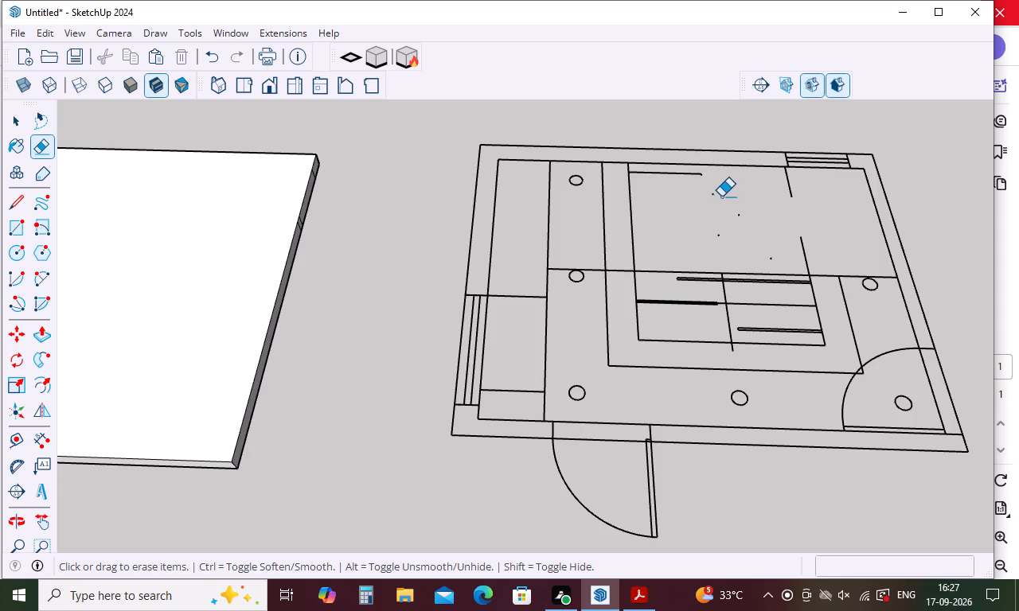
left_click_drag(720, 197, 705, 200)
left_click_drag(746, 208, 709, 239)
left_click_drag(737, 217, 746, 224)
Erase the ceiling centre line, nested border lines, strips and middle light across the half of the plan containing the corner arc.
left_click_drag(770, 249, 779, 282)
left_click_drag(819, 246, 810, 253)
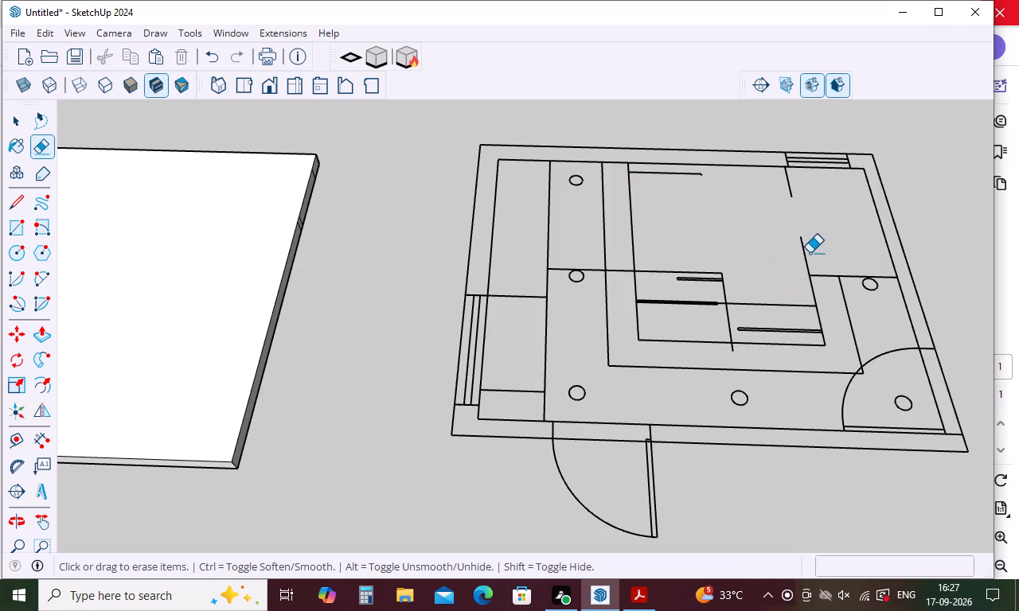
left_click_drag(810, 253, 791, 288)
left_click_drag(865, 274, 847, 317)
left_click_drag(847, 277, 799, 299)
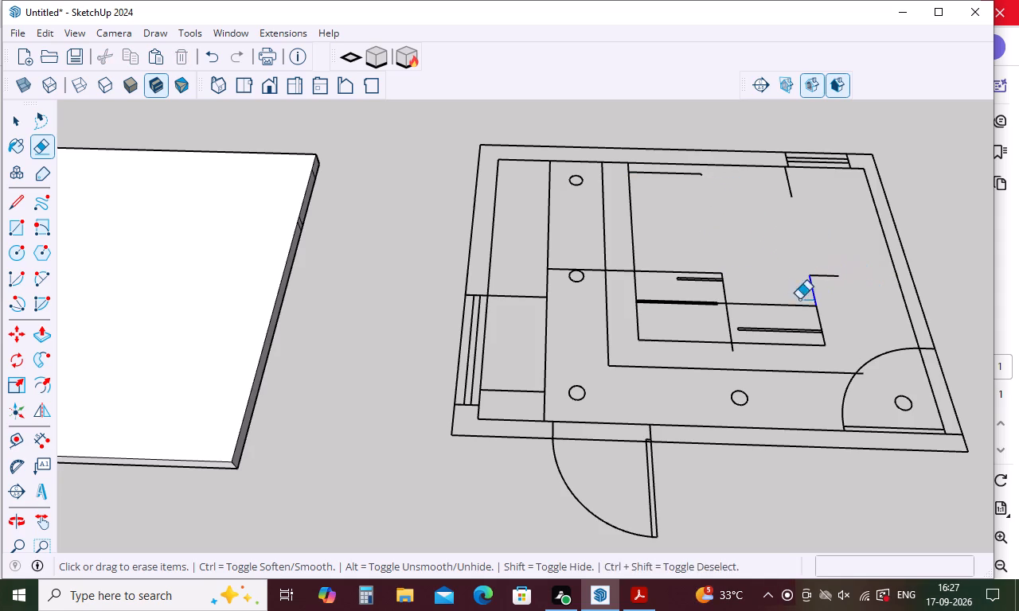
left_click_drag(799, 299, 773, 336)
left_click_drag(840, 265, 801, 335)
left_click_drag(830, 308, 786, 378)
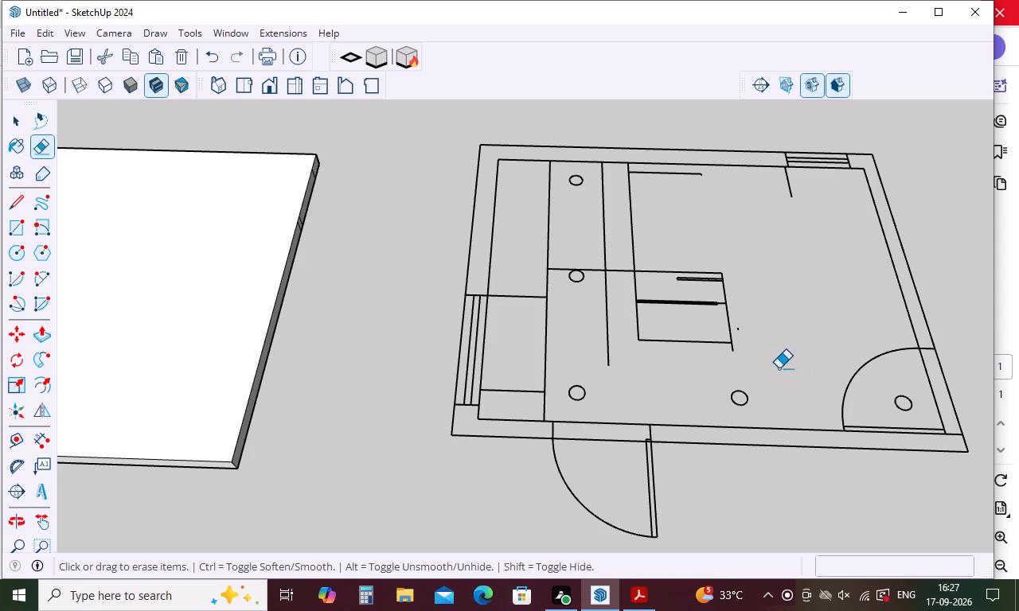
Erase the remaining central strips, cross lines and stray specks, plus the inner ceiling border's door-side edge.
left_click_drag(748, 333, 720, 335)
left_click_drag(723, 261, 704, 323)
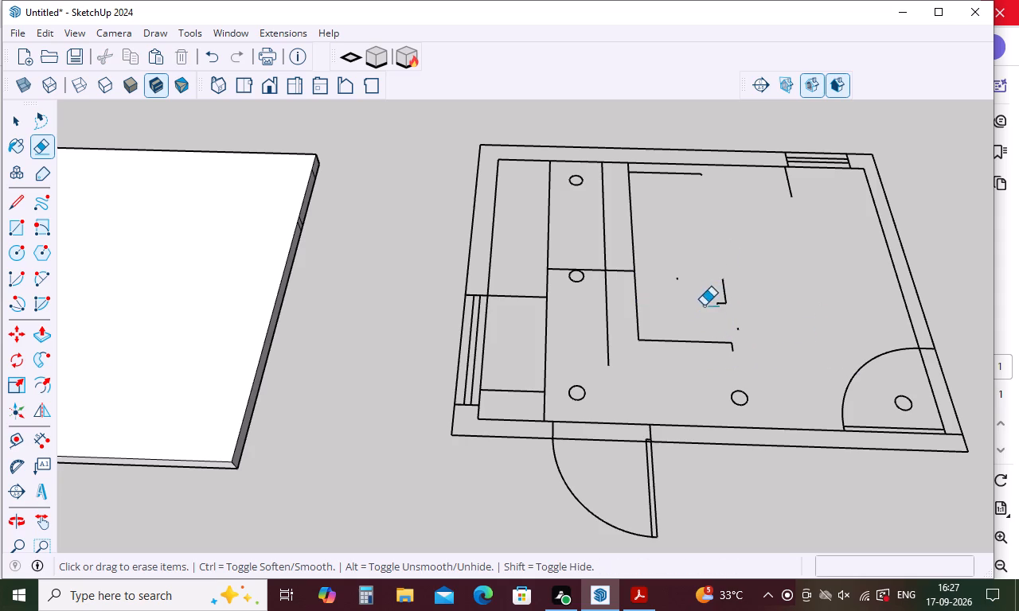
left_click_drag(724, 277, 720, 325)
left_click_drag(743, 329, 738, 342)
left_click(739, 332)
left_click_drag(724, 306, 702, 316)
left_click_drag(672, 275, 675, 282)
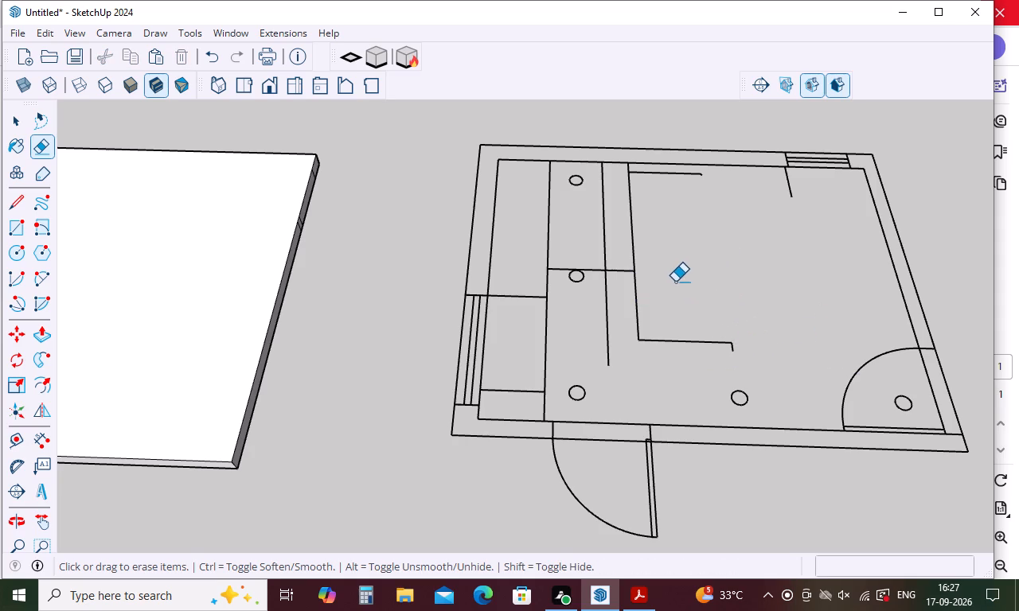
left_click_drag(675, 282, 685, 282)
left_click_drag(677, 305, 671, 354)
left_click_drag(738, 353, 730, 354)
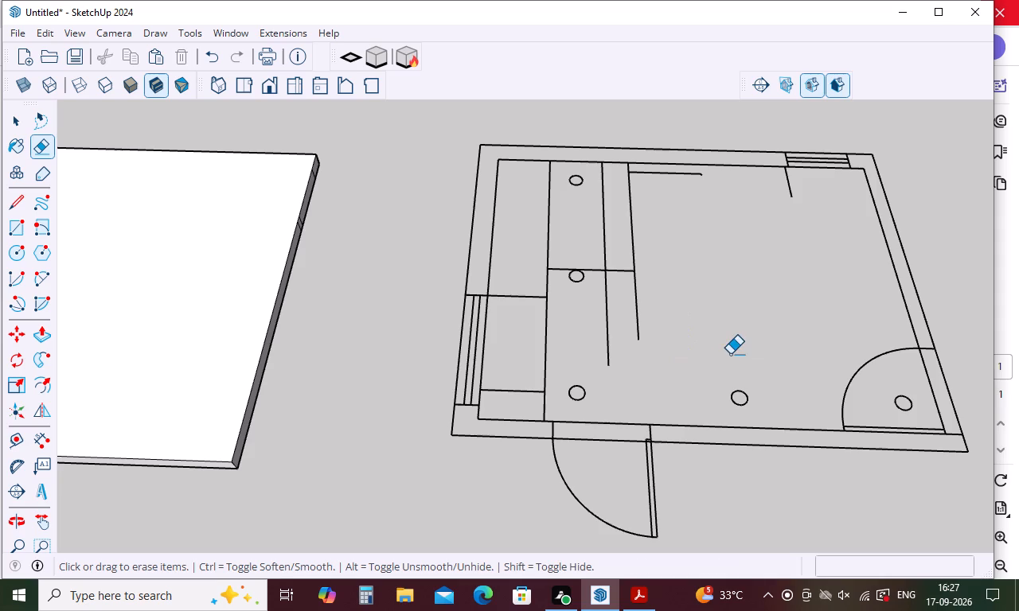
left_click_drag(730, 354, 720, 357)
Erase the ceiling light midway along the door wall and the one inside the corner arc.
left_click_drag(748, 380, 732, 407)
left_click_drag(897, 391, 899, 399)
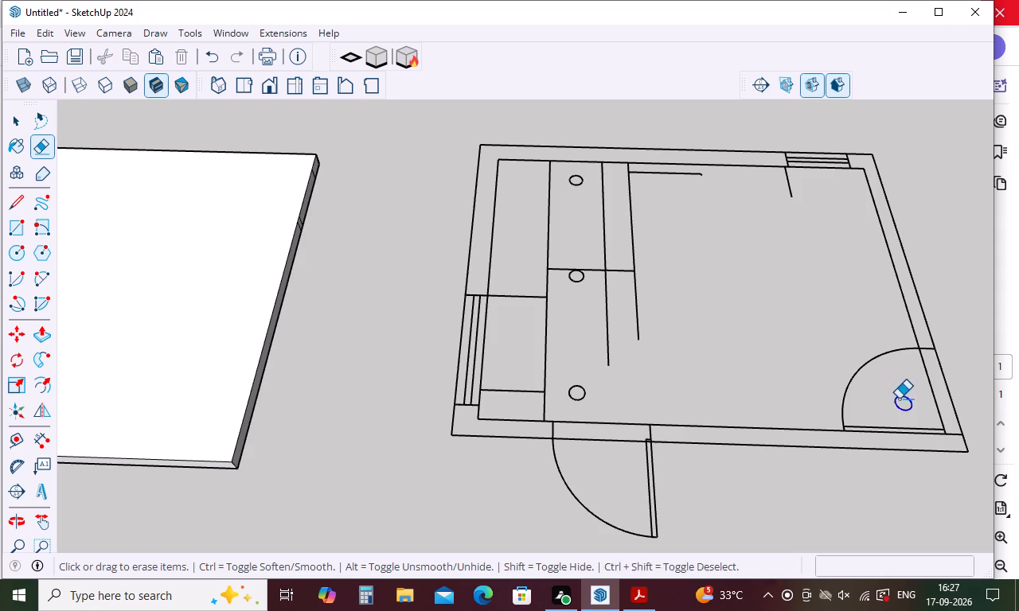
left_click_drag(899, 399, 902, 415)
left_click(900, 354)
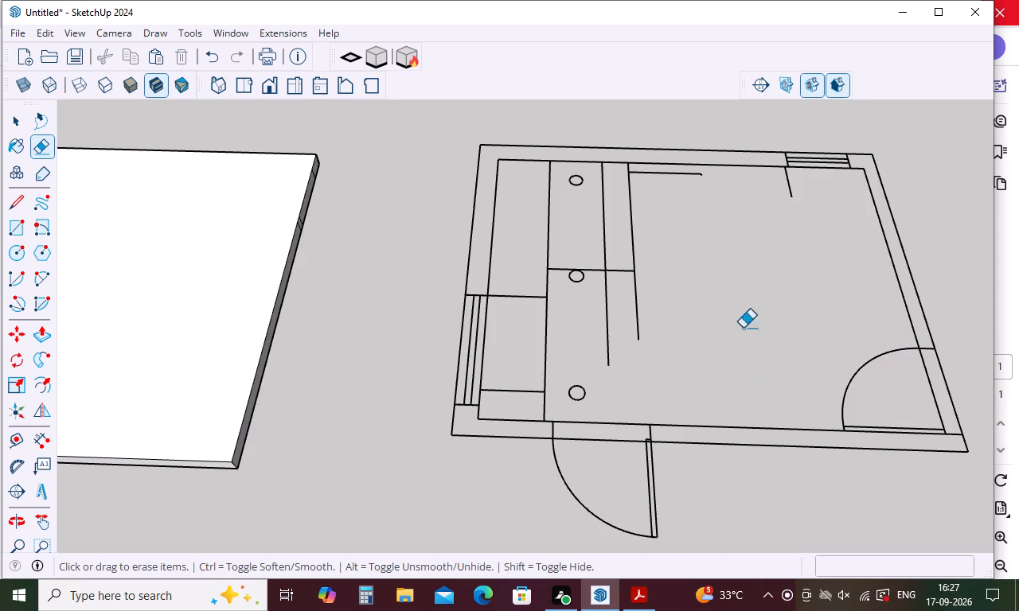
Erase the two parallel inner border lines, their cross line and the middle ceiling light on the long-window side of the plan copy.
scroll(702, 383, "down", 4)
left_click_drag(661, 321, 625, 351)
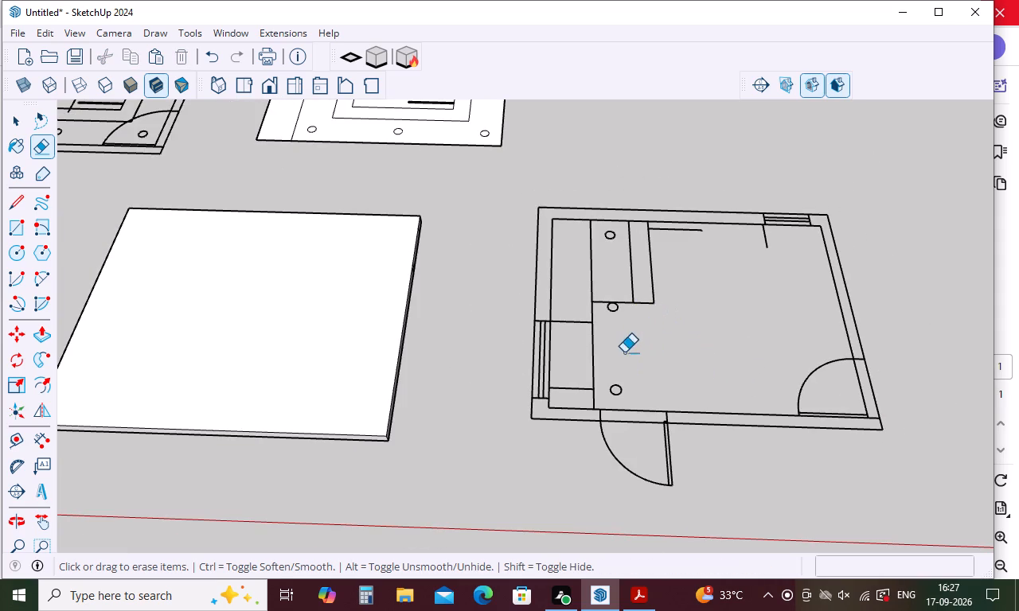
left_click_drag(610, 280, 604, 337)
left_click_drag(659, 259, 616, 294)
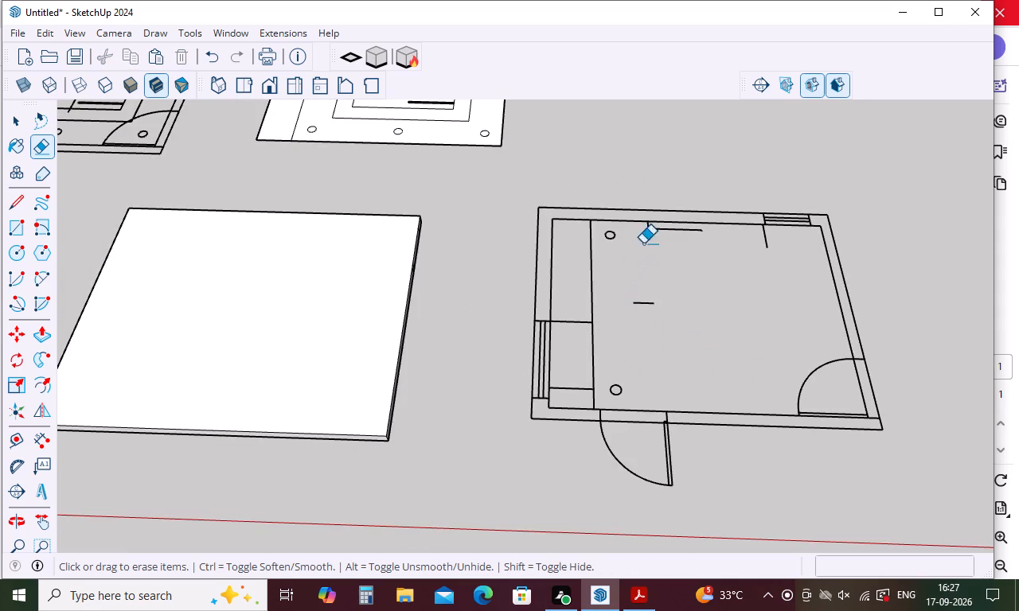
left_click(656, 232)
Erase the short leftover lines along the short-window wall, the corner light, the upper ceiling edge line and the mid-room dash.
scroll(760, 226, "up", 5)
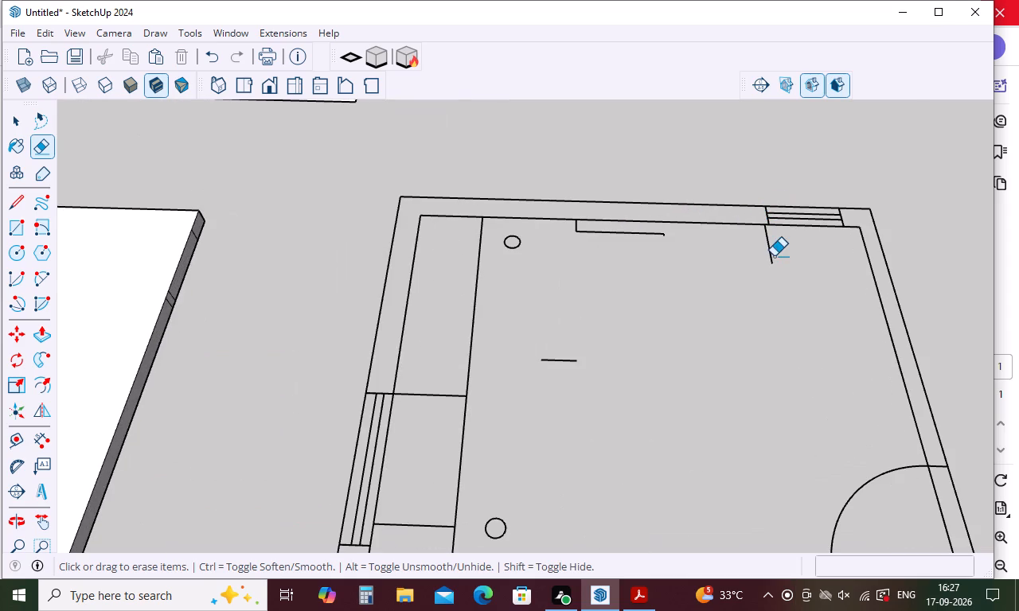
left_click_drag(774, 256, 755, 271)
left_click_drag(597, 237, 597, 245)
left_click_drag(594, 233, 595, 238)
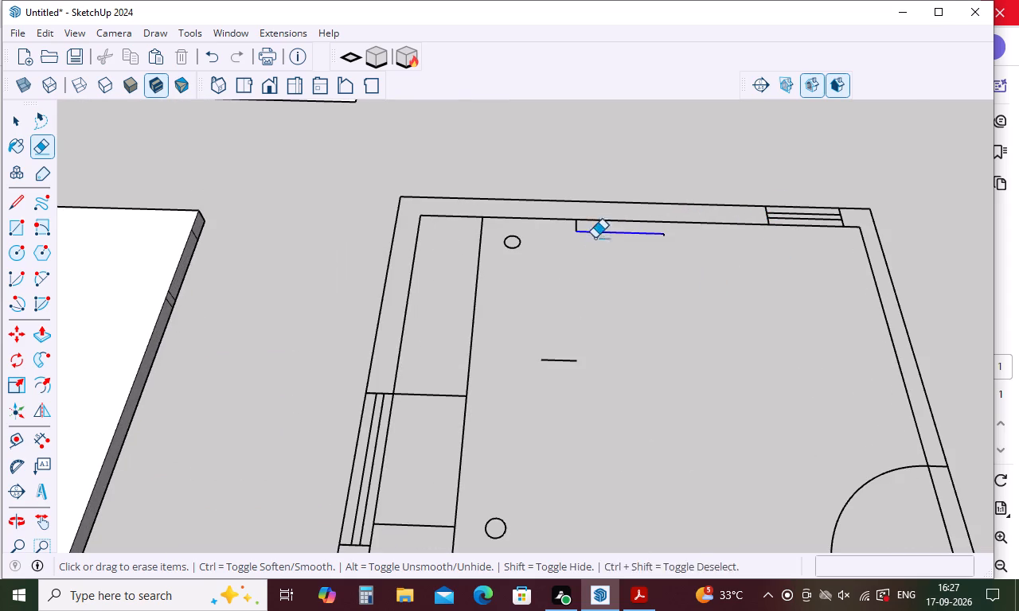
left_click_drag(595, 238, 588, 258)
left_click_drag(531, 238, 486, 264)
left_click(478, 262)
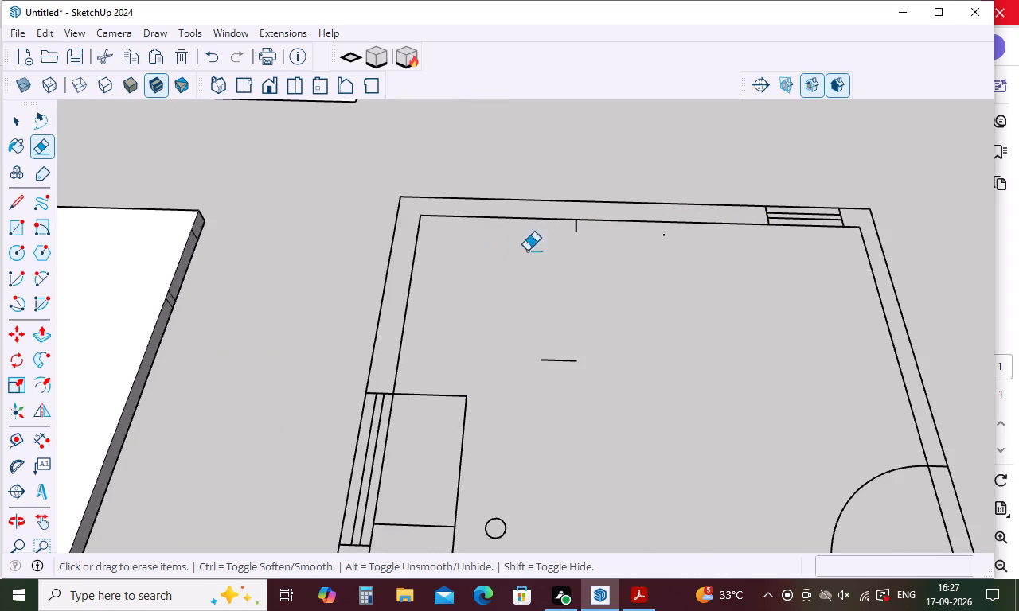
left_click_drag(576, 232, 584, 244)
left_click_drag(541, 328, 558, 391)
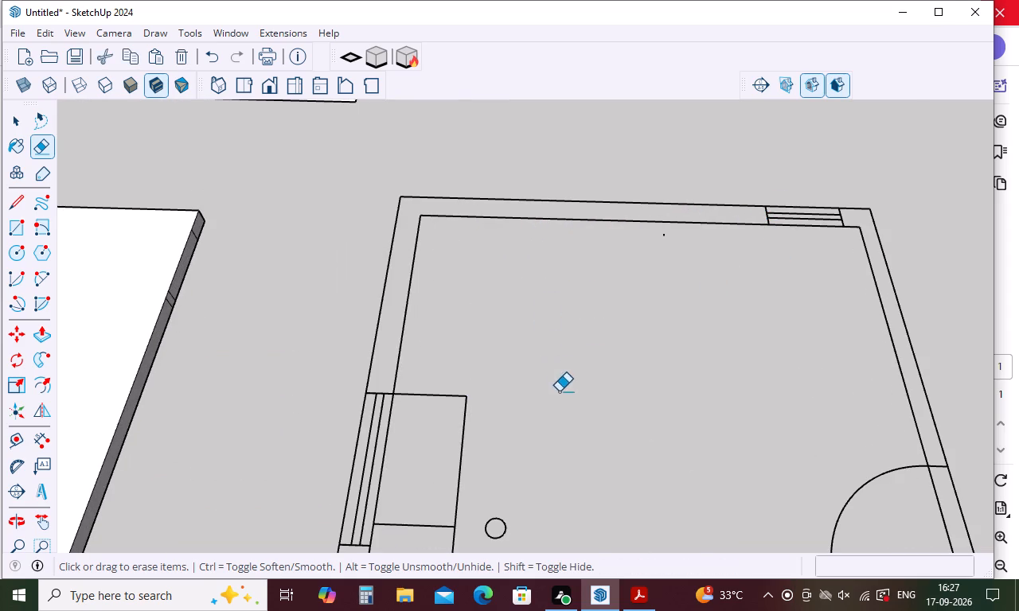
Erase the box lines beside the long window and the last ceiling light near the door.
scroll(626, 251, "down", 10)
scroll(549, 335, "up", 5)
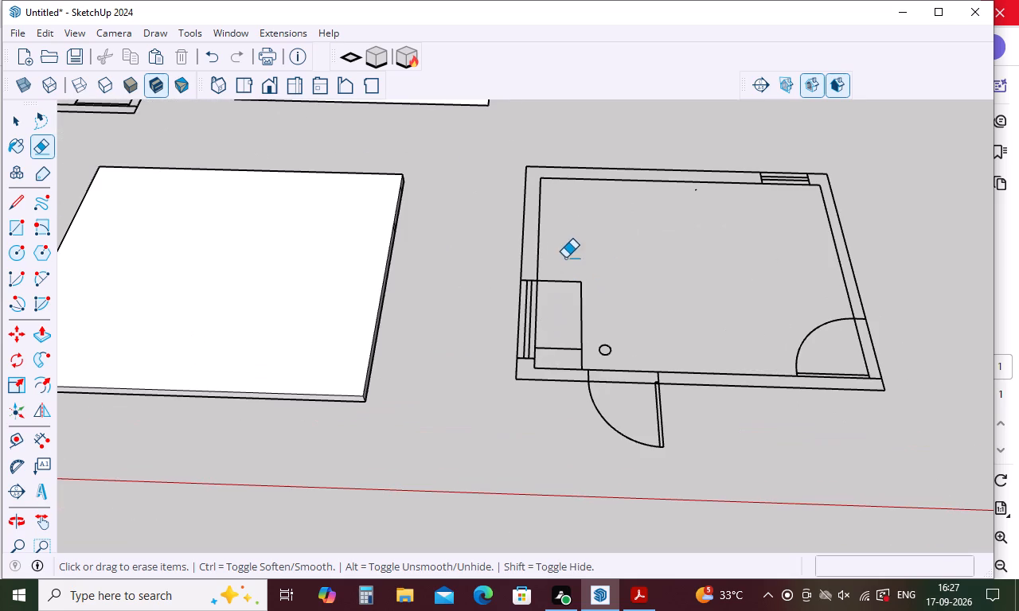
left_click_drag(566, 260, 566, 333)
left_click_drag(605, 338, 604, 355)
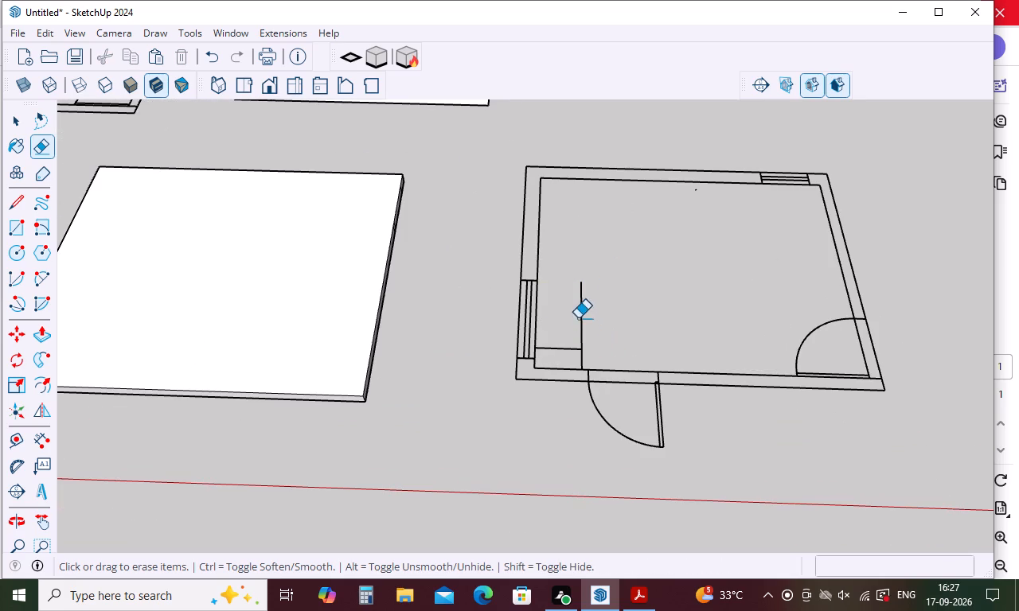
left_click(578, 315)
left_click_drag(591, 312, 568, 358)
left_click_drag(585, 361, 578, 356)
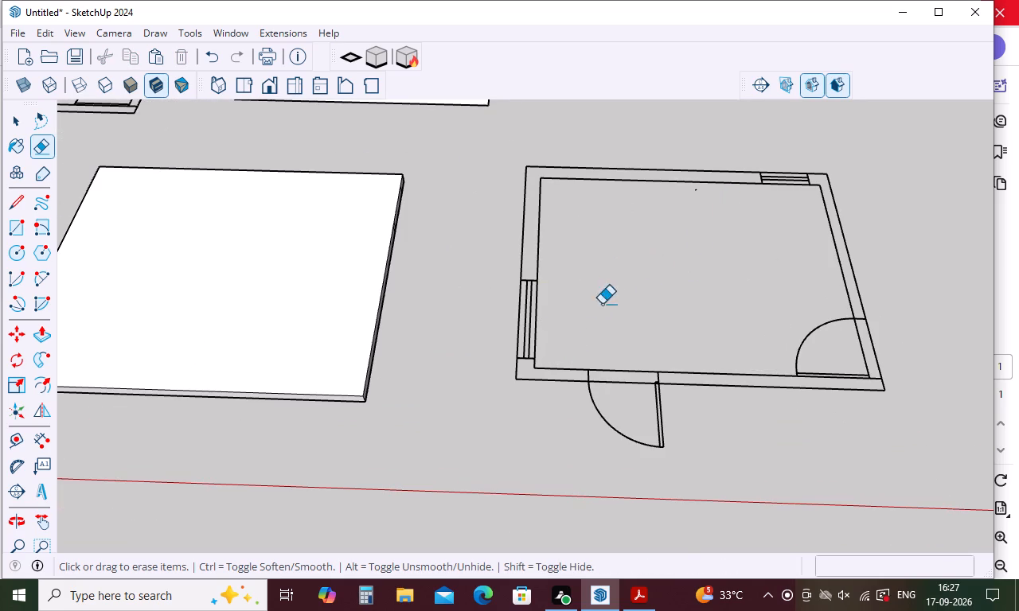
Erase the last stray speck inside the room near the short-window wall.
scroll(521, 350, "up", 5)
middle_click_drag(684, 273, 650, 402)
scroll(643, 368, "down", 5)
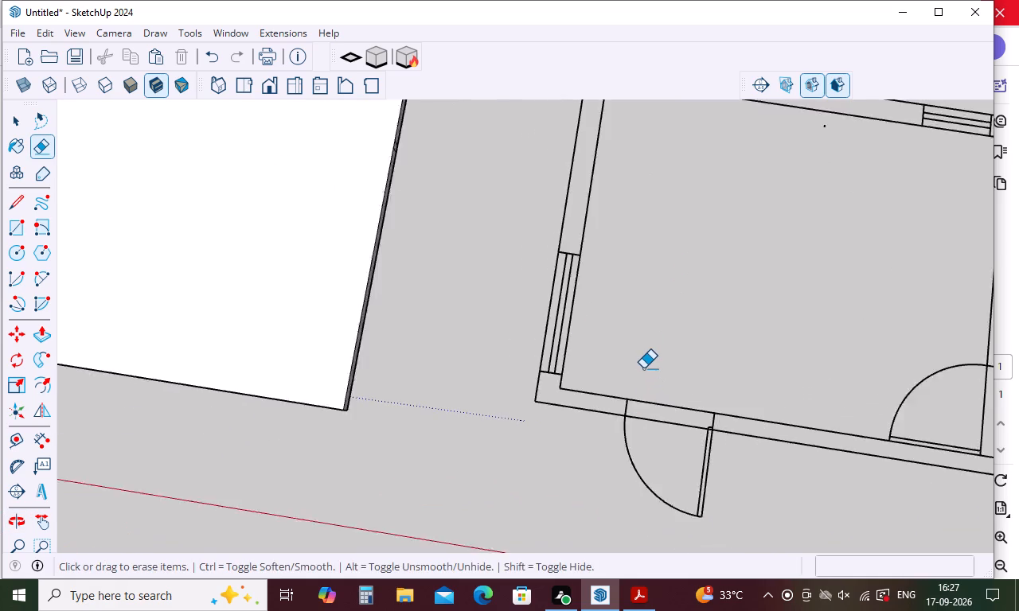
scroll(643, 364, "down", 5)
middle_click_drag(929, 274, 845, 232)
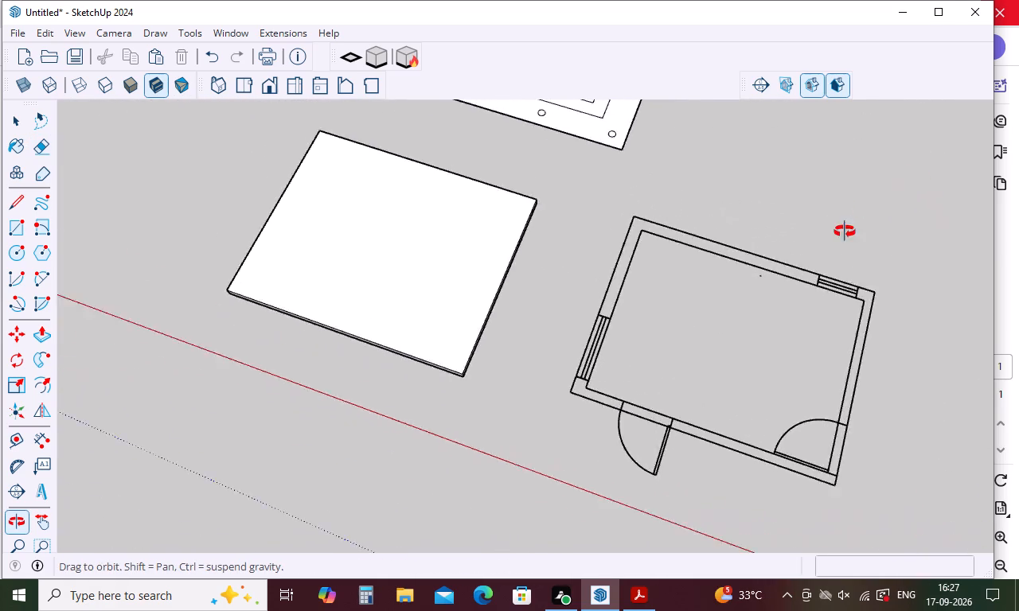
middle_click_drag(845, 232, 956, 136)
scroll(761, 234, "up", 5)
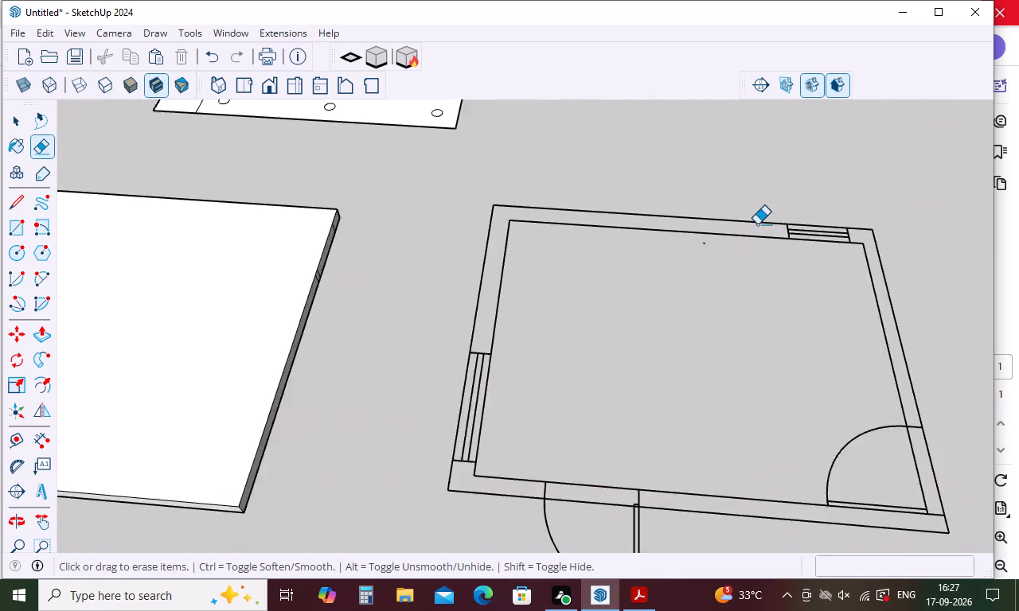
scroll(743, 232, "up", 5)
scroll(654, 274, "up", 5)
left_click_drag(708, 233, 673, 265)
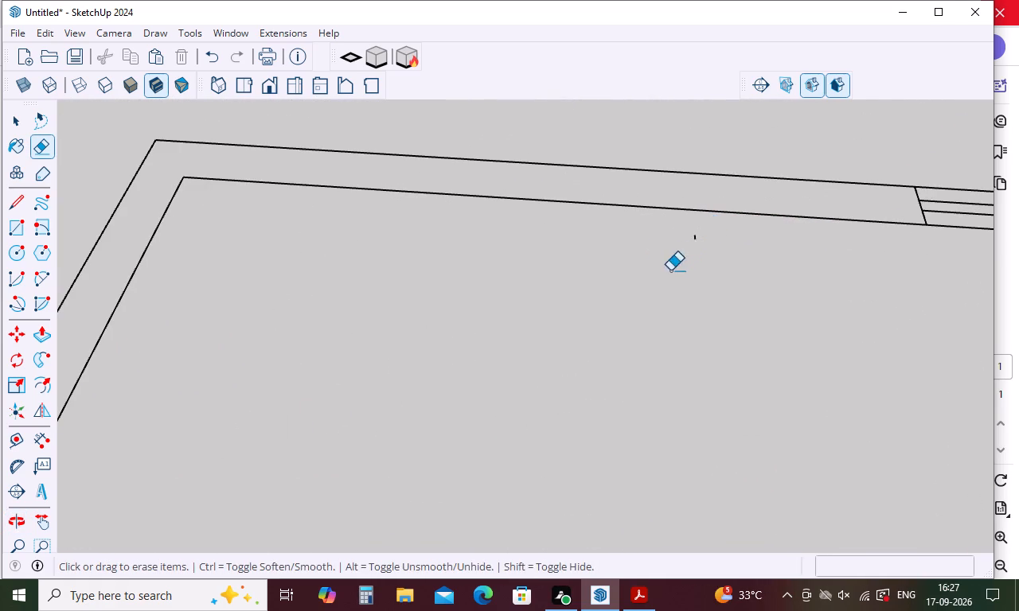
left_click_drag(691, 243, 700, 237)
scroll(611, 286, "down", 5)
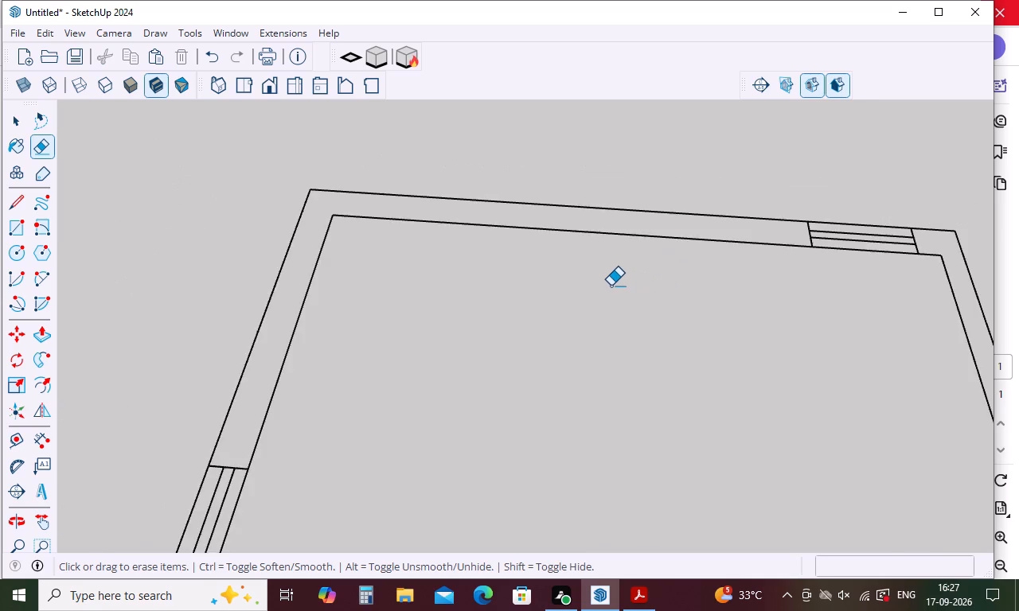
Erase the fan symbol from the original full ceiling plan.
scroll(611, 286, "down", 15)
middle_click_drag(622, 288, 671, 341)
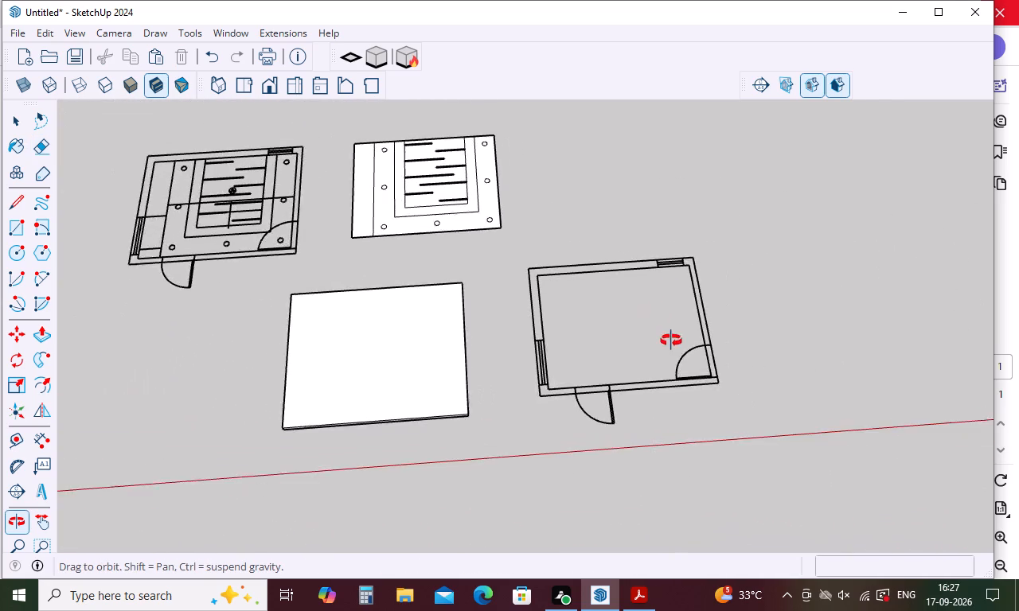
middle_click_drag(671, 341, 646, 155)
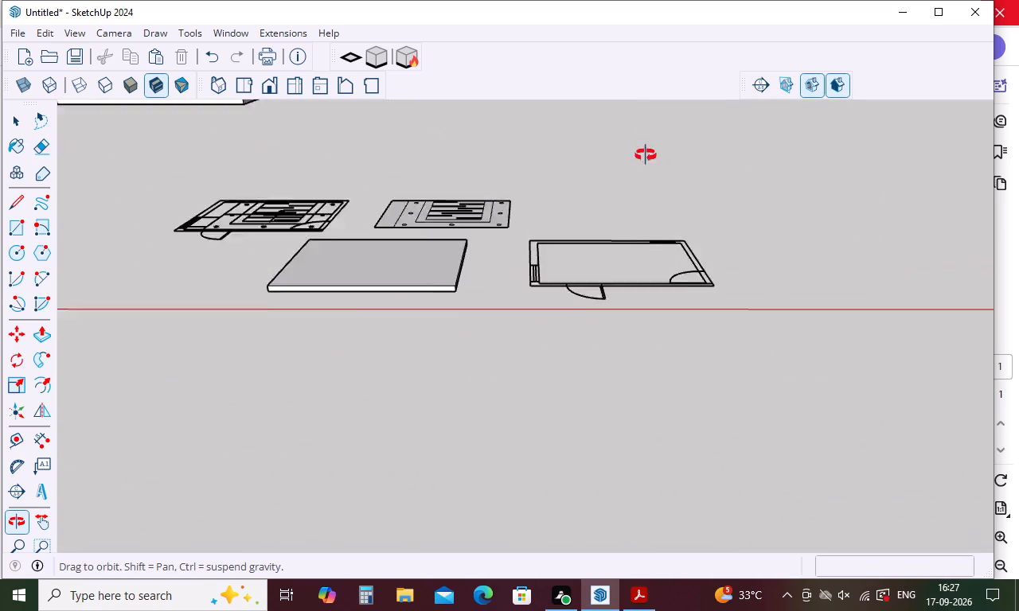
middle_click_drag(646, 155, 692, 329)
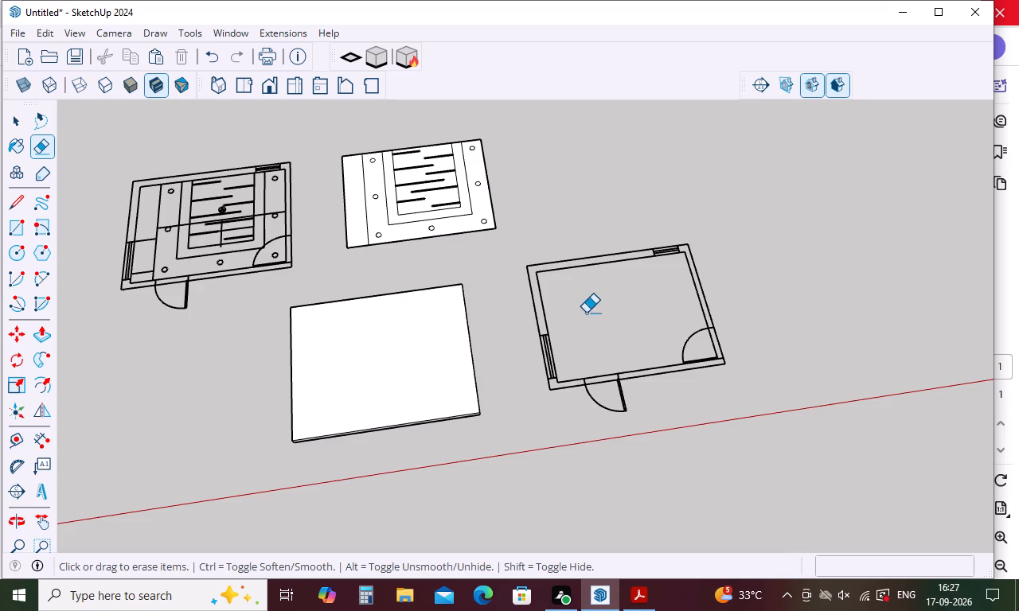
scroll(611, 310, "down", 5)
scroll(222, 243, "up", 5)
scroll(473, 264, "up", 5)
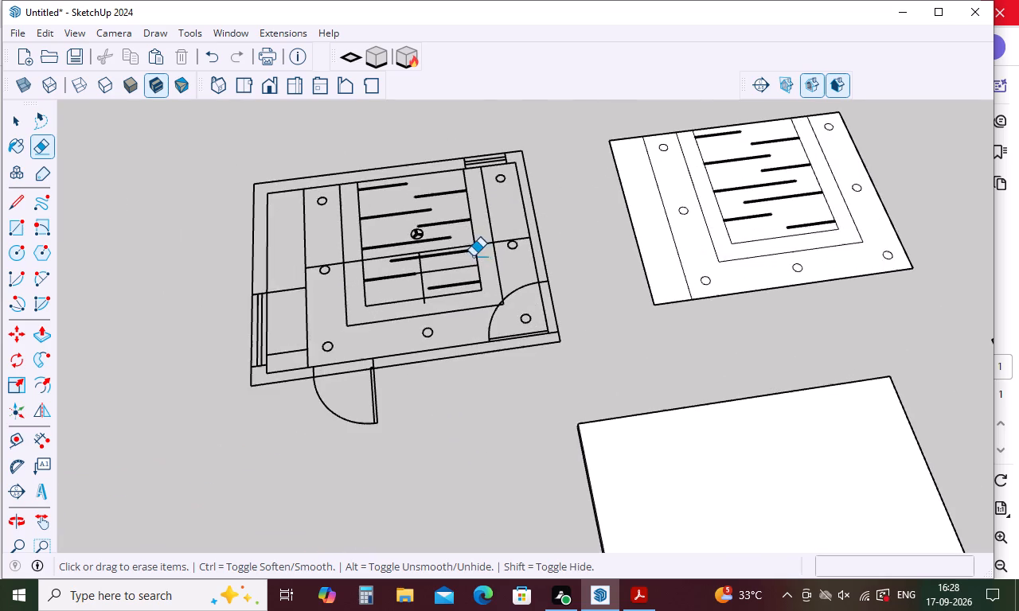
scroll(404, 228, "up", 15)
left_click_drag(471, 235, 463, 239)
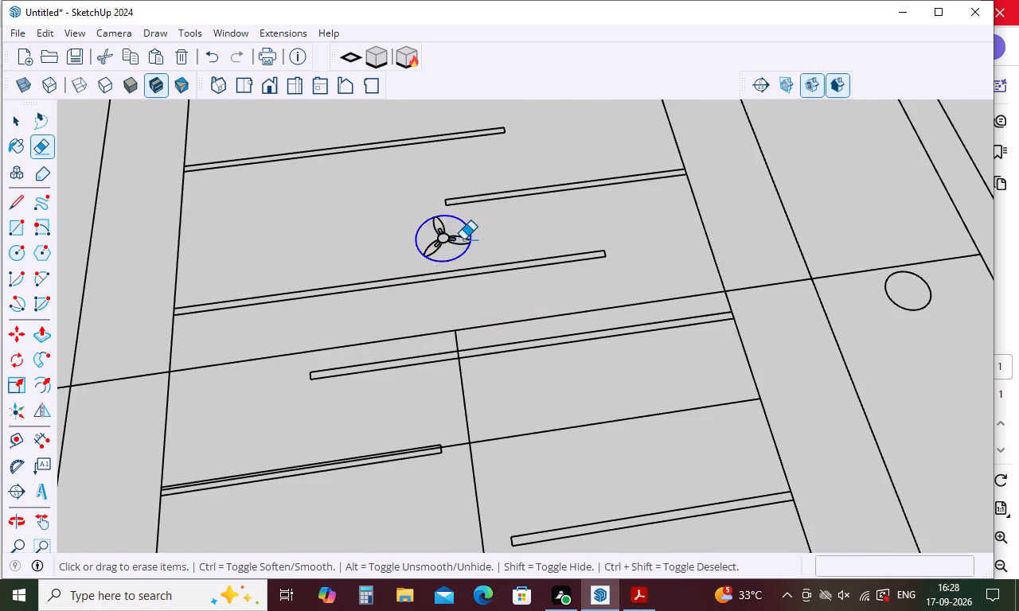
left_click_drag(463, 239, 463, 239)
left_click_drag(444, 238, 440, 254)
Erase the inner and outer wall lines across both door openings of the cleared plan copy.
scroll(600, 310, "down", 5)
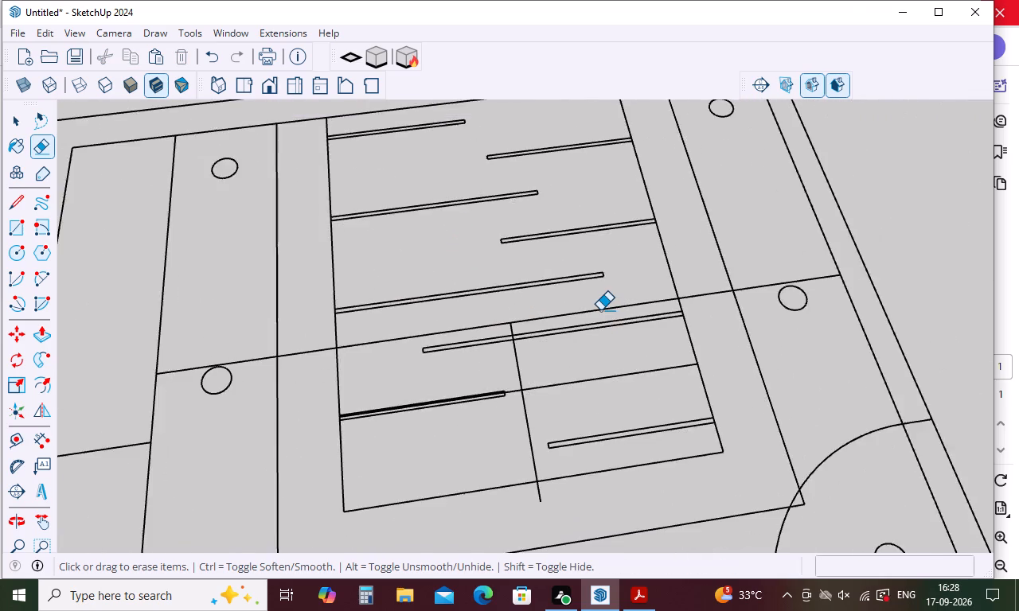
scroll(600, 310, "down", 10)
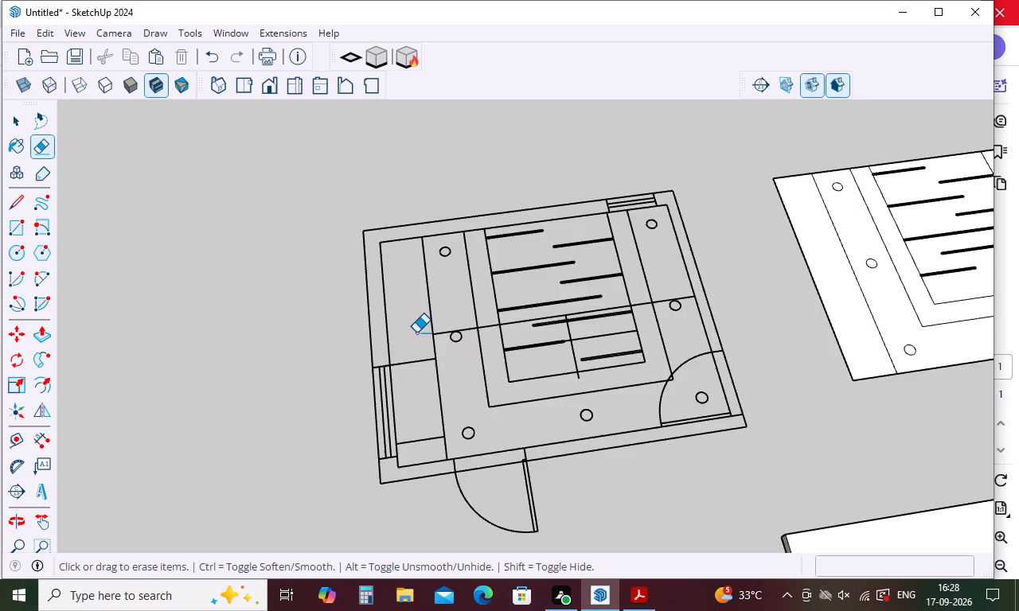
scroll(416, 333, "down", 10)
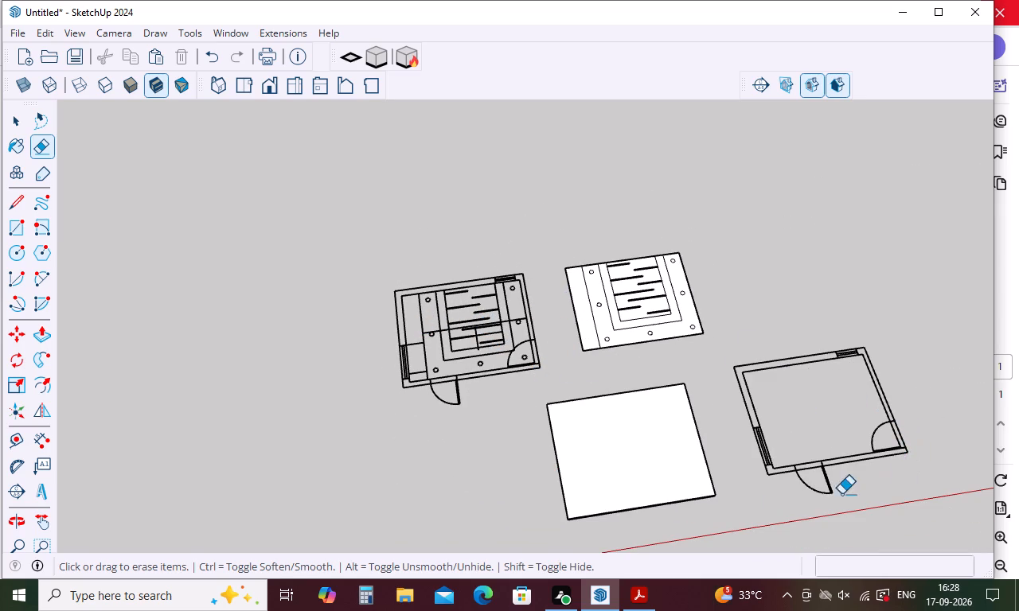
middle_click_drag(830, 495, 795, 451)
scroll(794, 435, "down", 5)
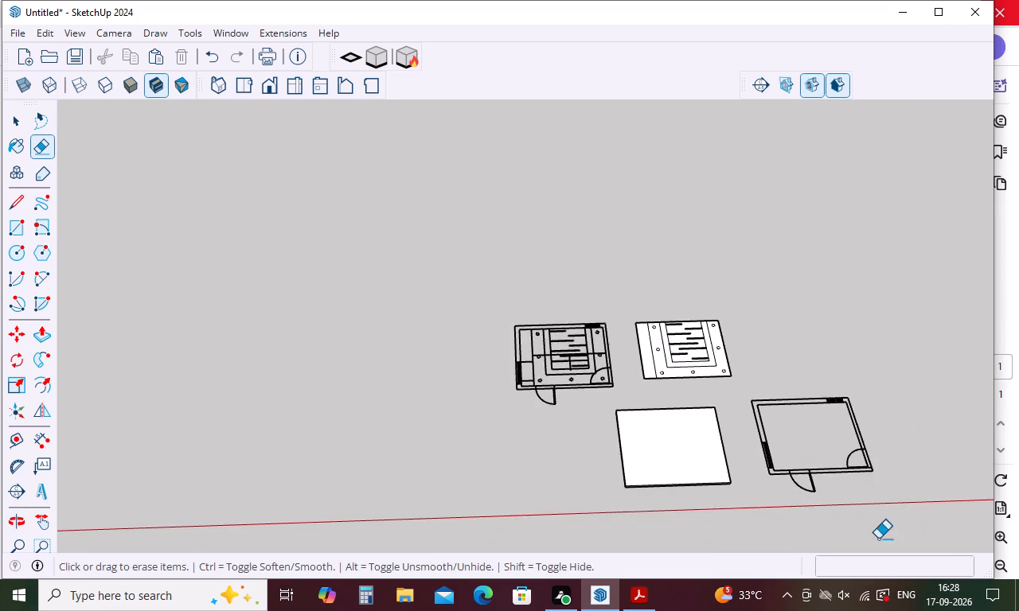
scroll(877, 539, "up", 11)
scroll(785, 467, "up", 5)
left_click(692, 383)
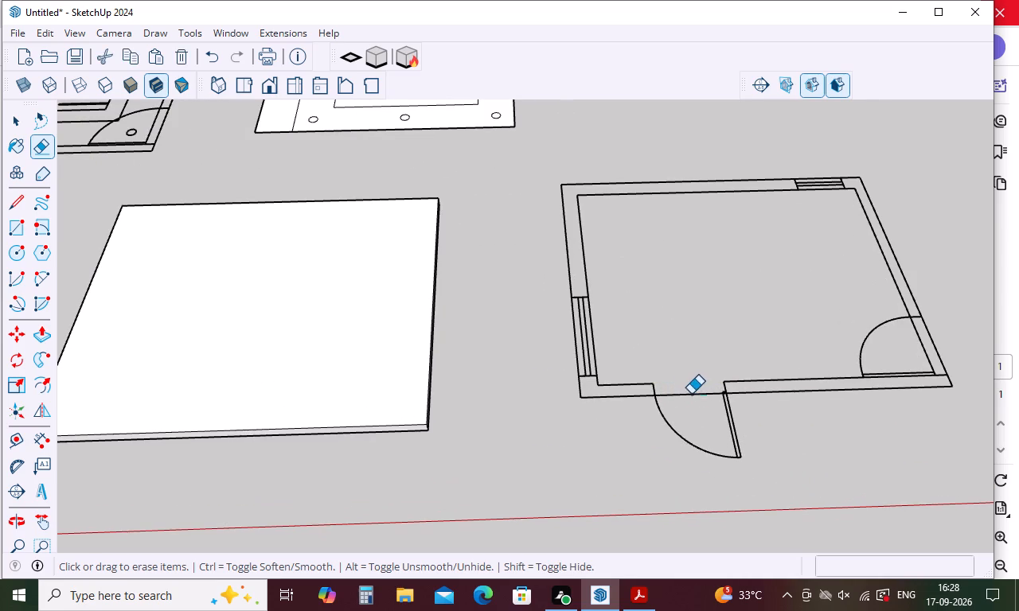
left_click_drag(691, 396, 691, 409)
left_click(947, 344)
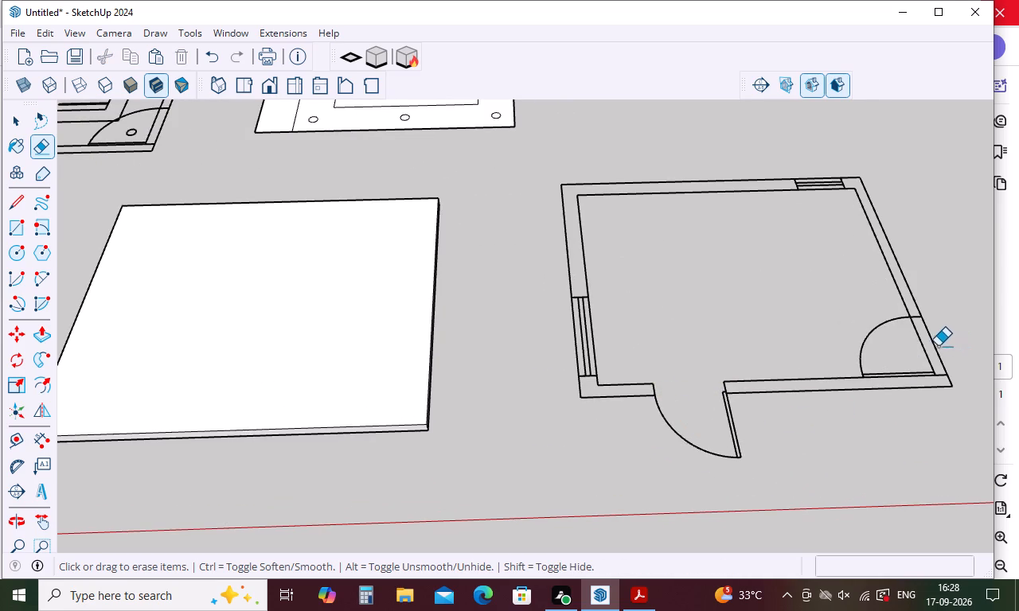
left_click_drag(934, 348, 911, 360)
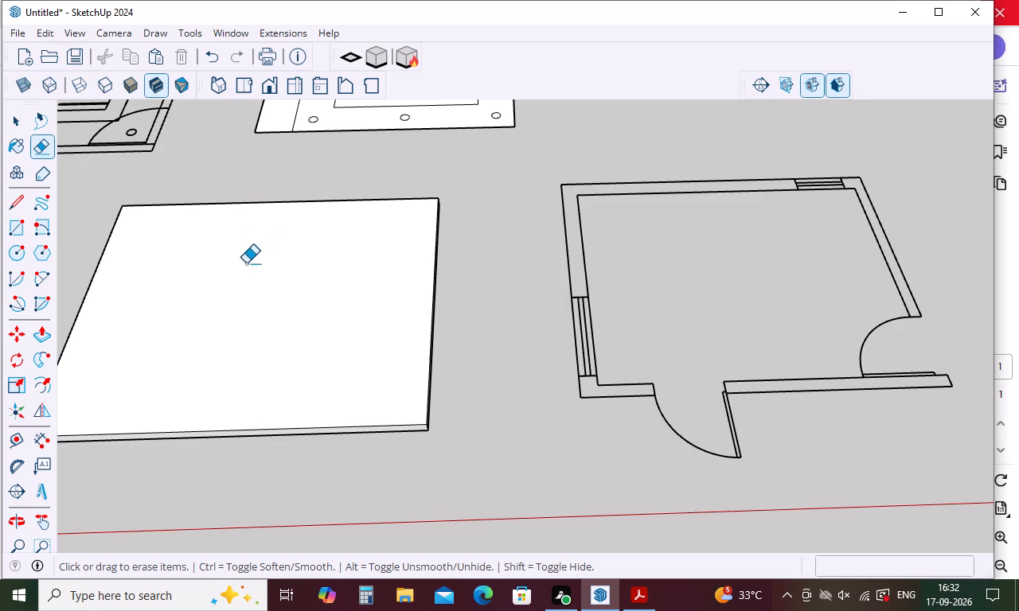
Examine the original plan, ceiling piece, floor slab and cleared wall plan together from several angles.
scroll(464, 323, "down", 9)
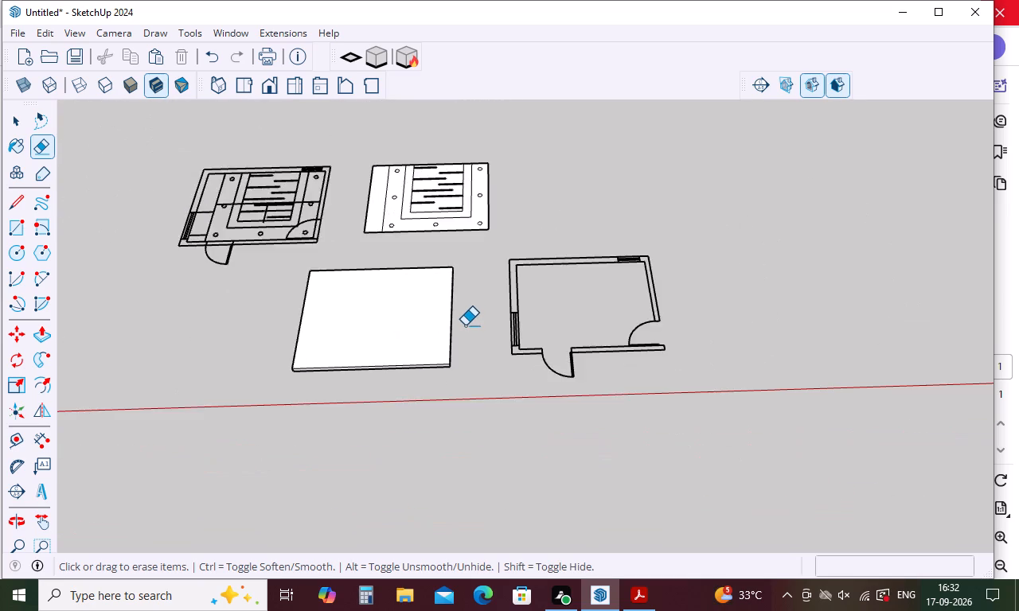
scroll(465, 325, "down", 4)
middle_click_drag(342, 327, 478, 331)
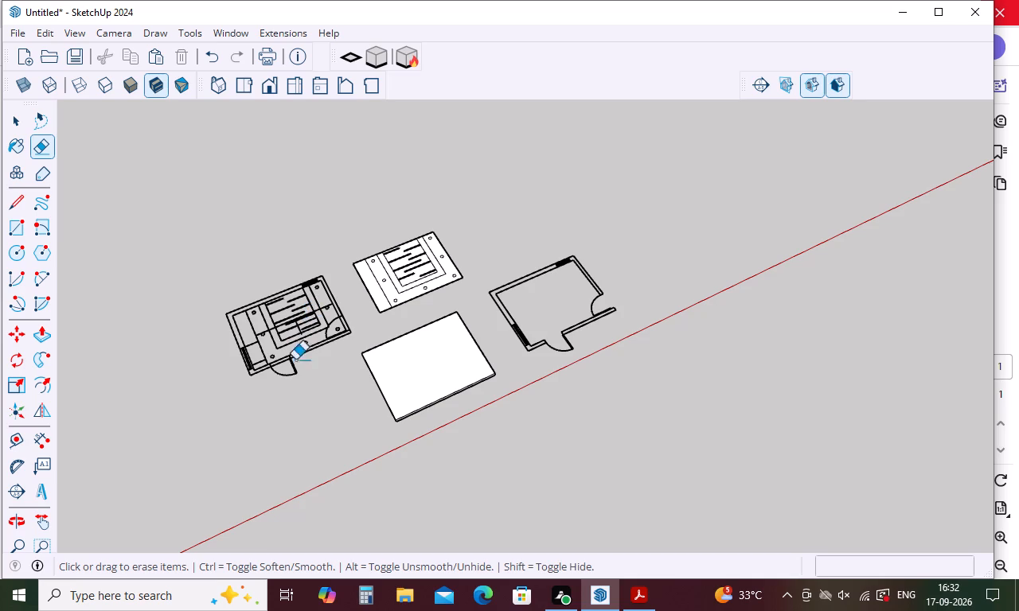
middle_click_drag(303, 379, 252, 388)
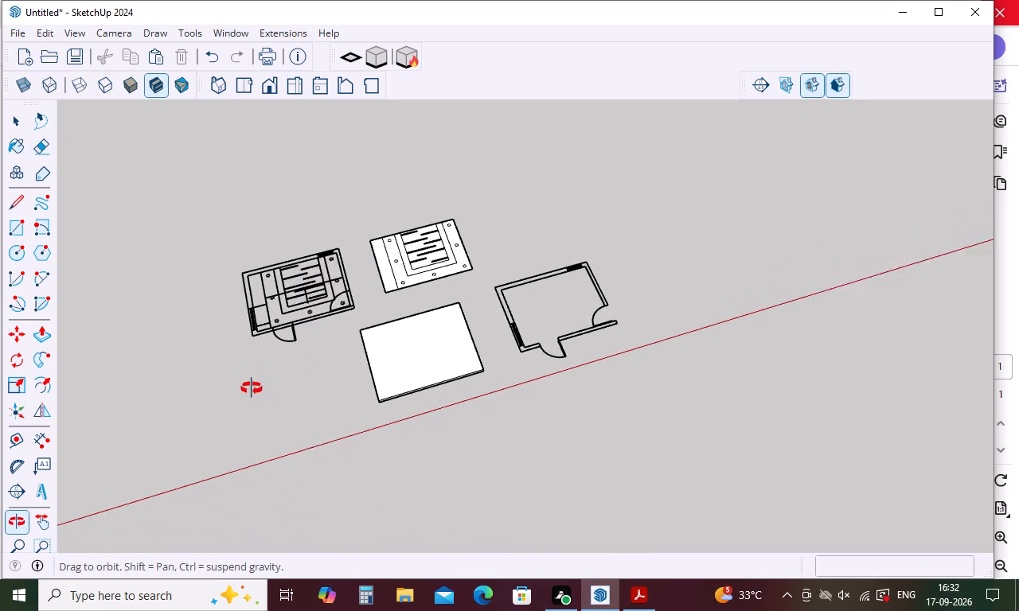
middle_click_drag(252, 388, 240, 386)
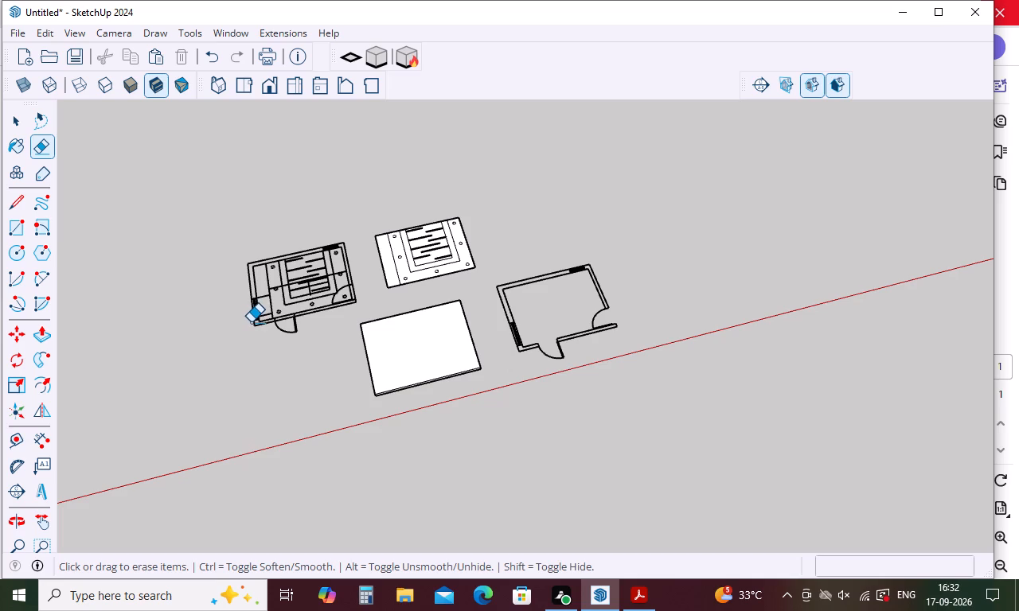
scroll(251, 322, "up", 3)
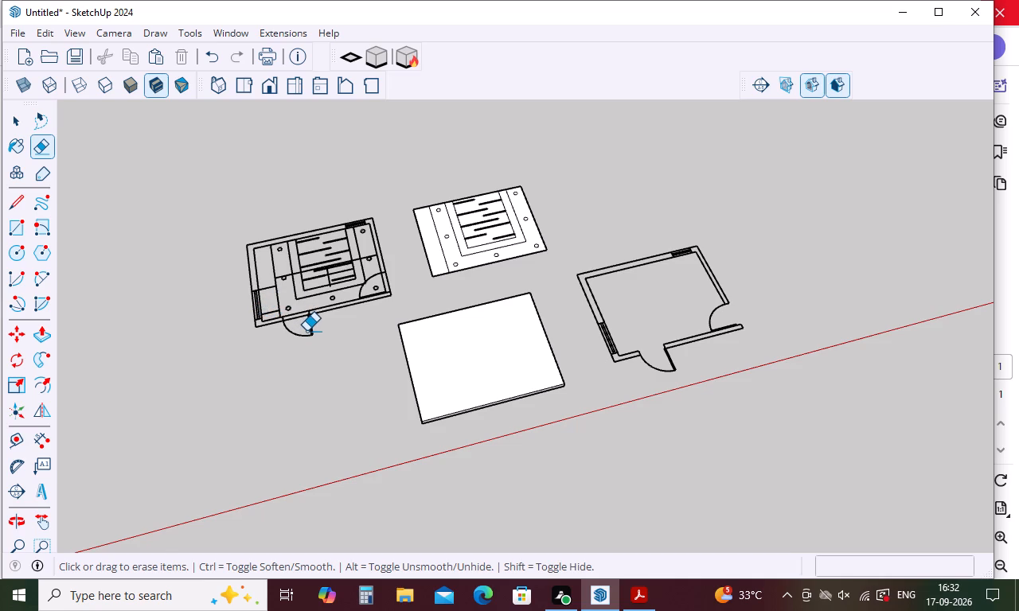
scroll(306, 331, "up", 1)
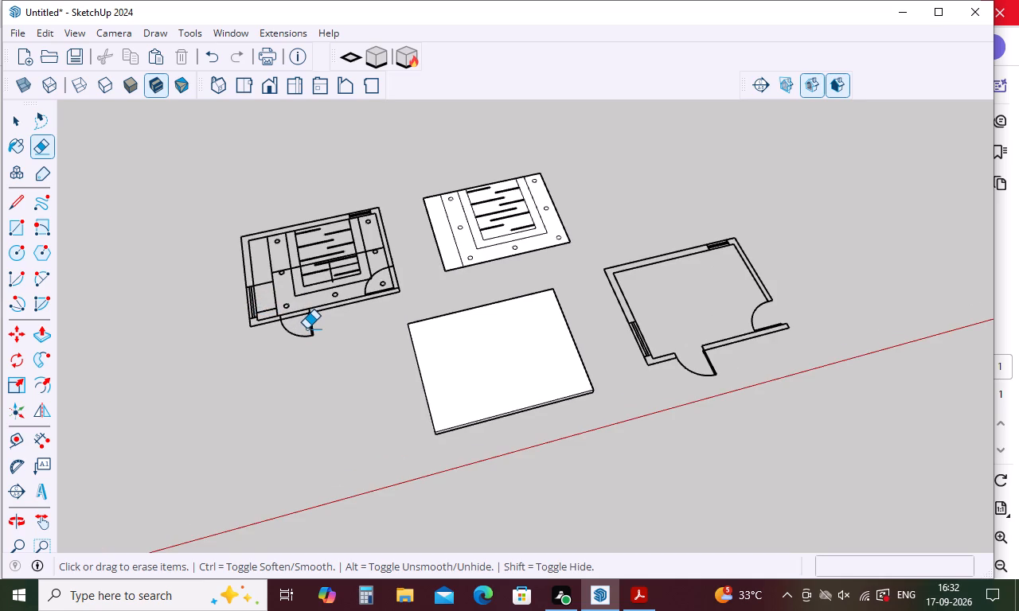
scroll(306, 329, "up", 1)
middle_click_drag(306, 329, 306, 297)
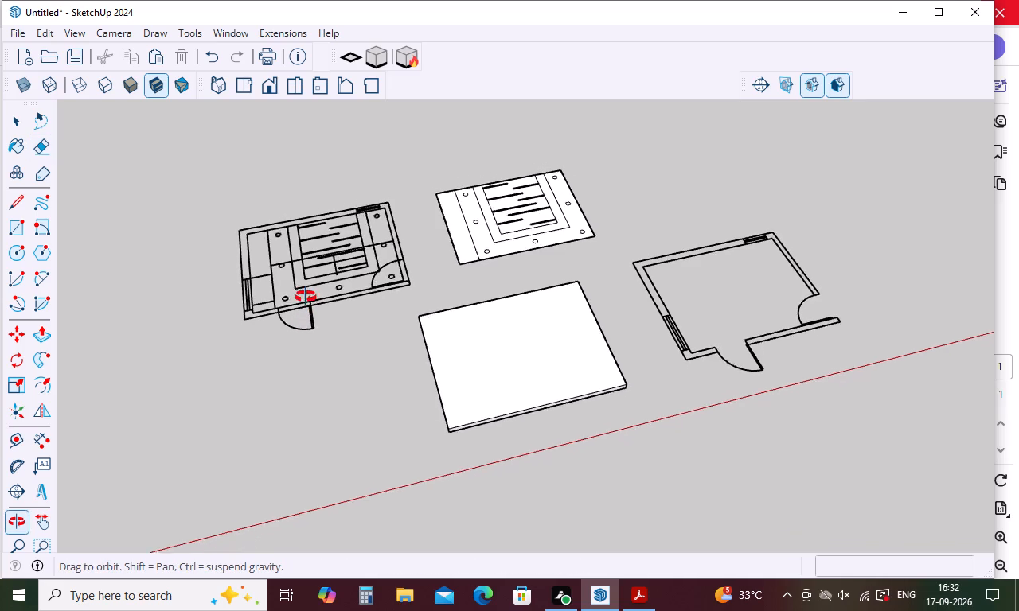
middle_click_drag(306, 297, 303, 265)
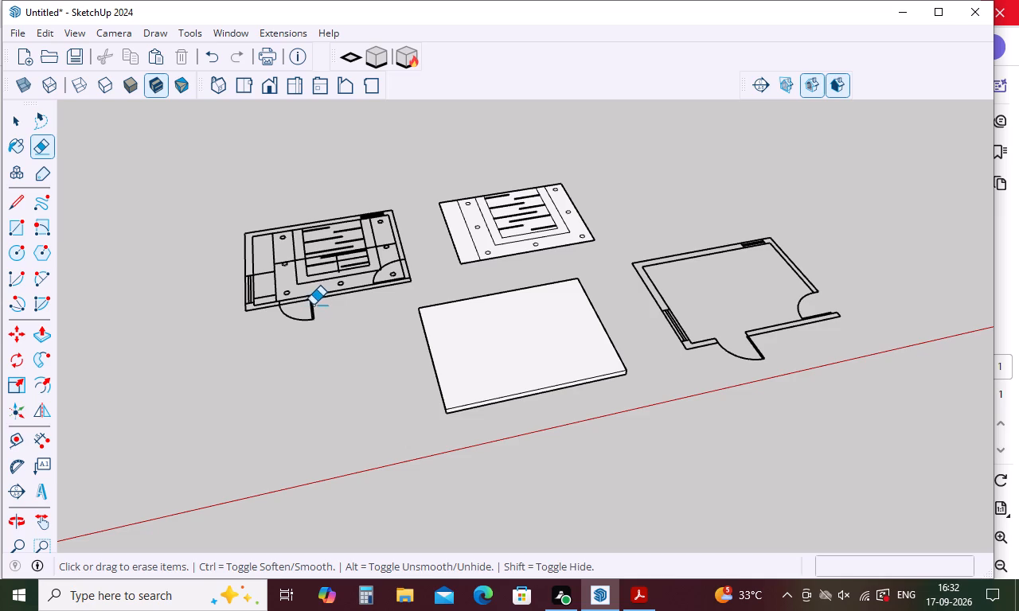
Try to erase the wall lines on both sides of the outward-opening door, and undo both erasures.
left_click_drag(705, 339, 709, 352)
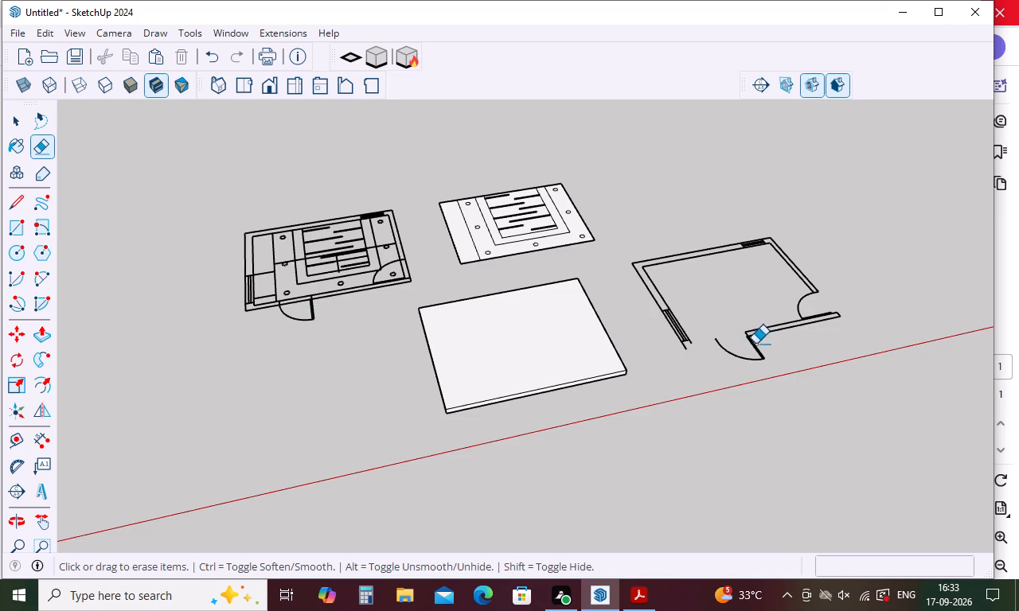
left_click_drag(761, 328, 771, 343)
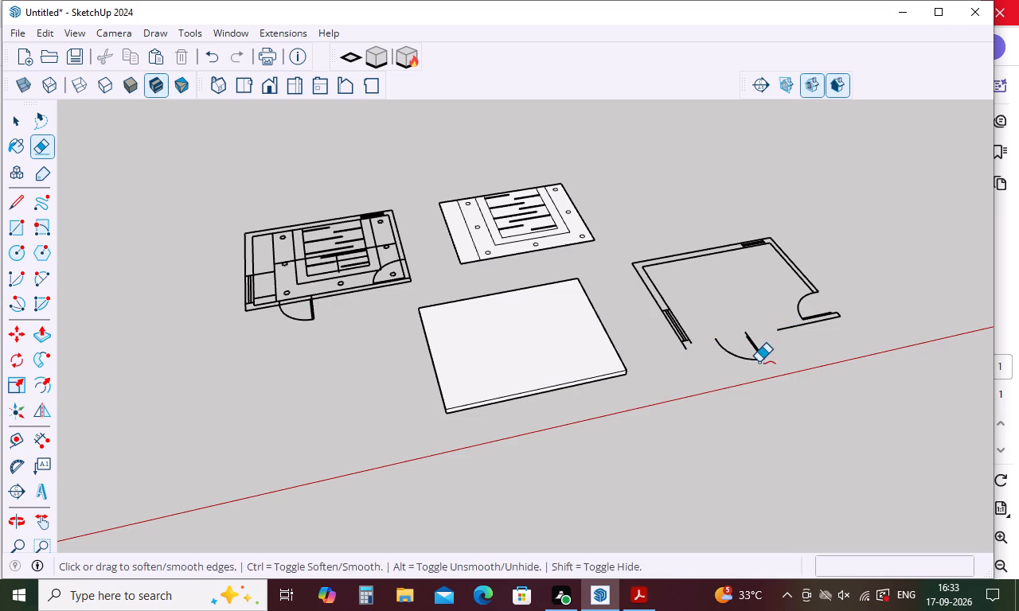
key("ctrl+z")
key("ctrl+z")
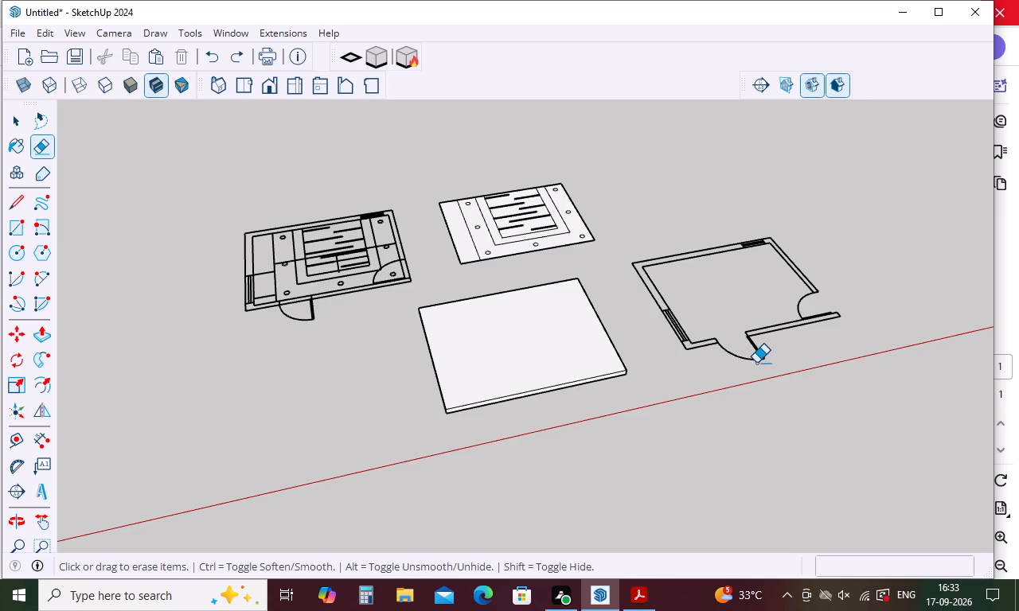
Draw a line across the wall thickness at the inner corner beside the side-wall window, closing off the wall end.
key("space")
key("l")
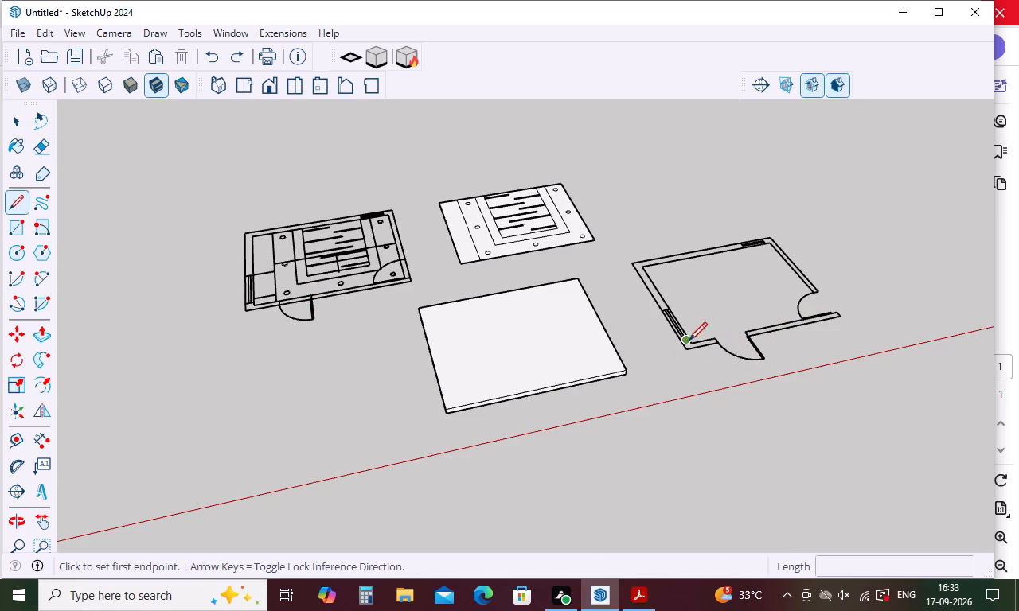
left_click(691, 341)
scroll(695, 348, "up", 10)
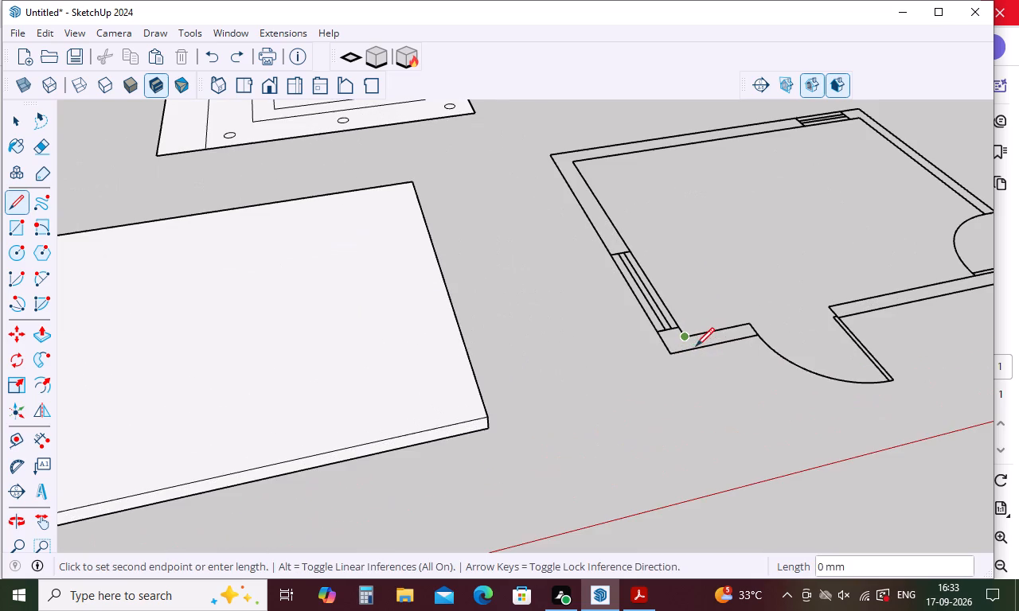
left_click(692, 351)
key("space")
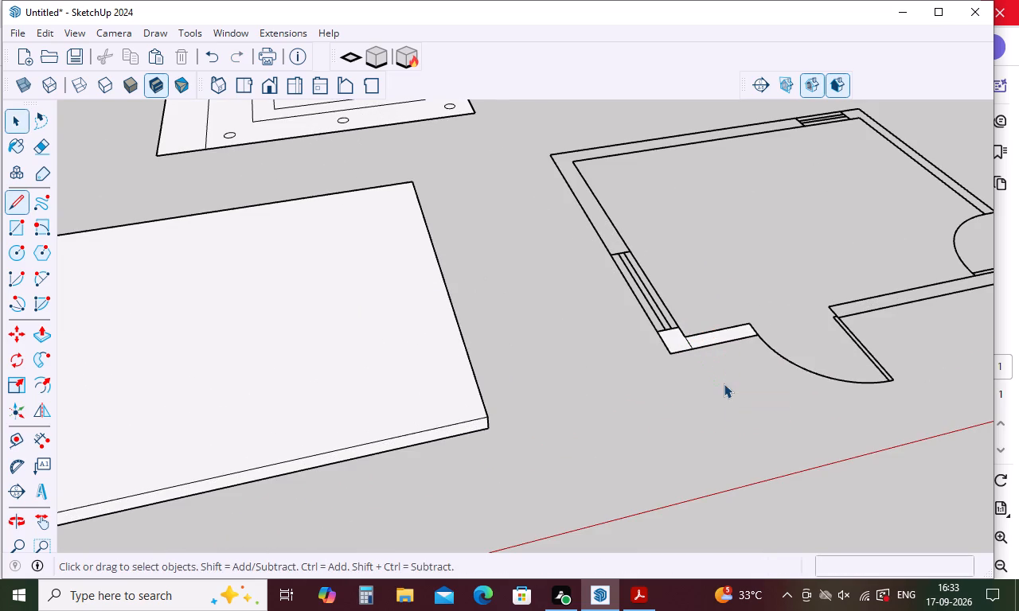
Erase the front wall stub beyond that line, plus the outward-opening door's leaf, swing, jambs and adjoining inner wall line.
key("e")
left_click_drag(719, 329, 727, 361)
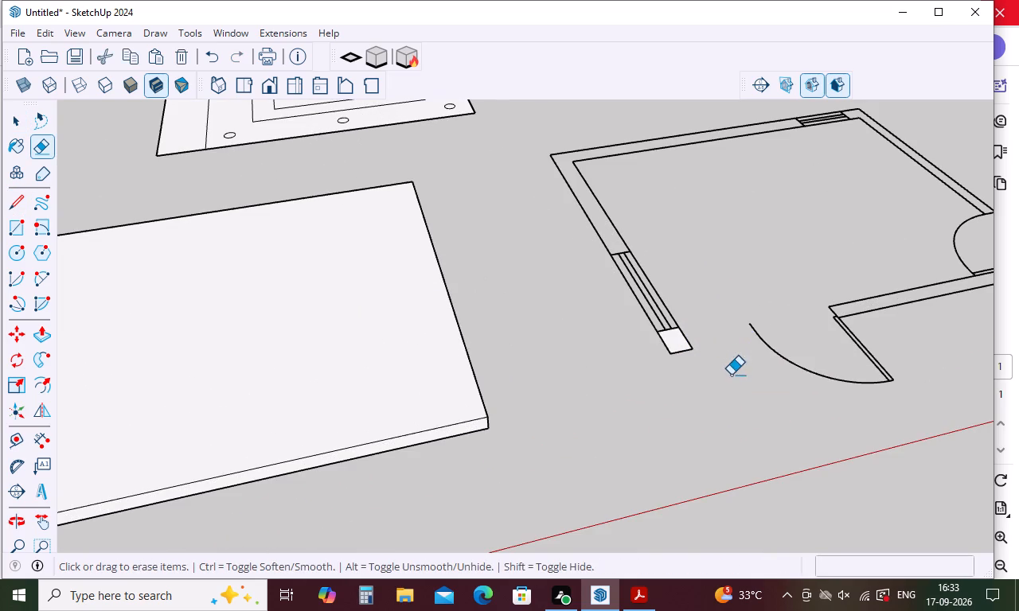
left_click_drag(892, 347, 778, 411)
left_click_drag(865, 295, 883, 333)
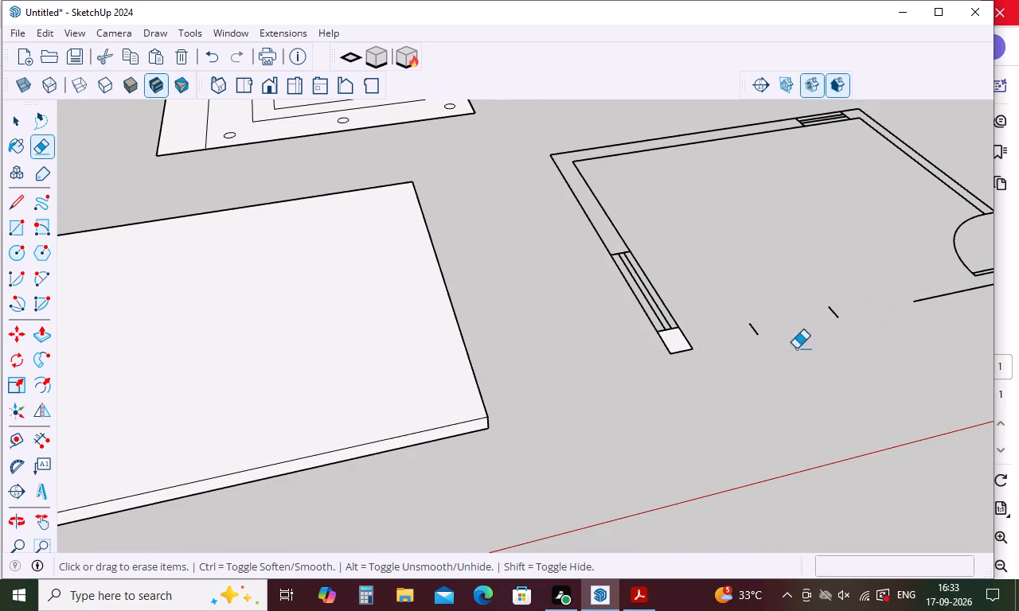
left_click_drag(747, 329, 761, 341)
left_click_drag(841, 309, 791, 327)
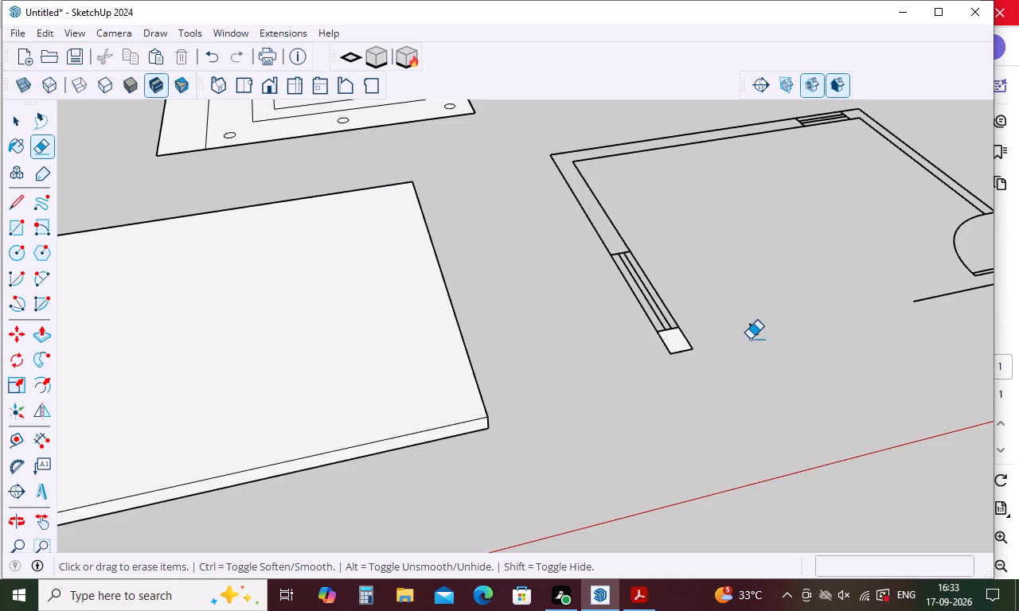
left_click_drag(752, 338, 771, 331)
scroll(720, 336, "down", 5)
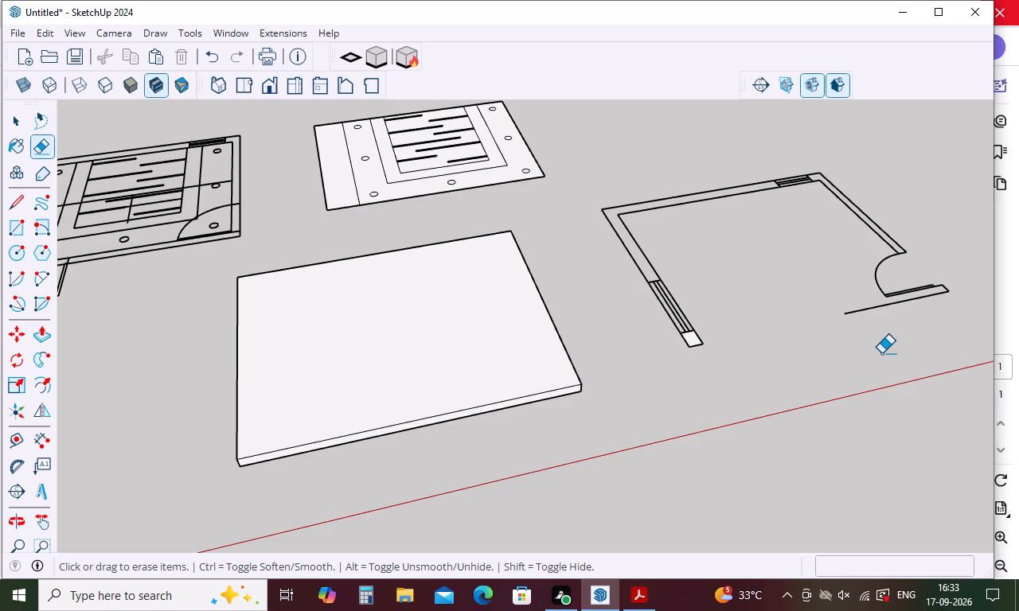
Draw a line about 1084 mm long continuing the inner wall line across the inward-opening door to the front wall's outer line.
key("space")
type("l")
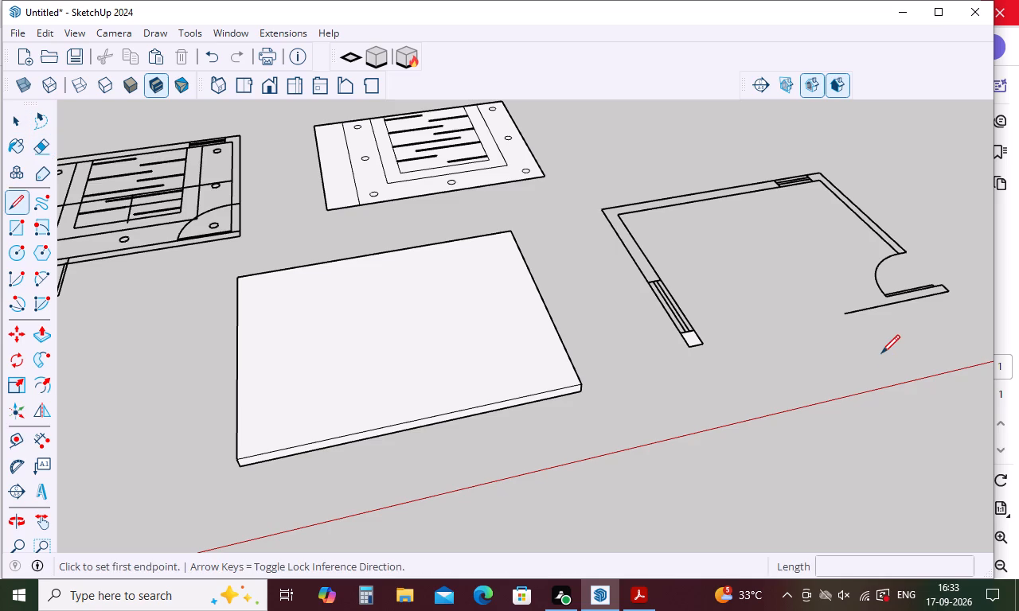
left_click(899, 256)
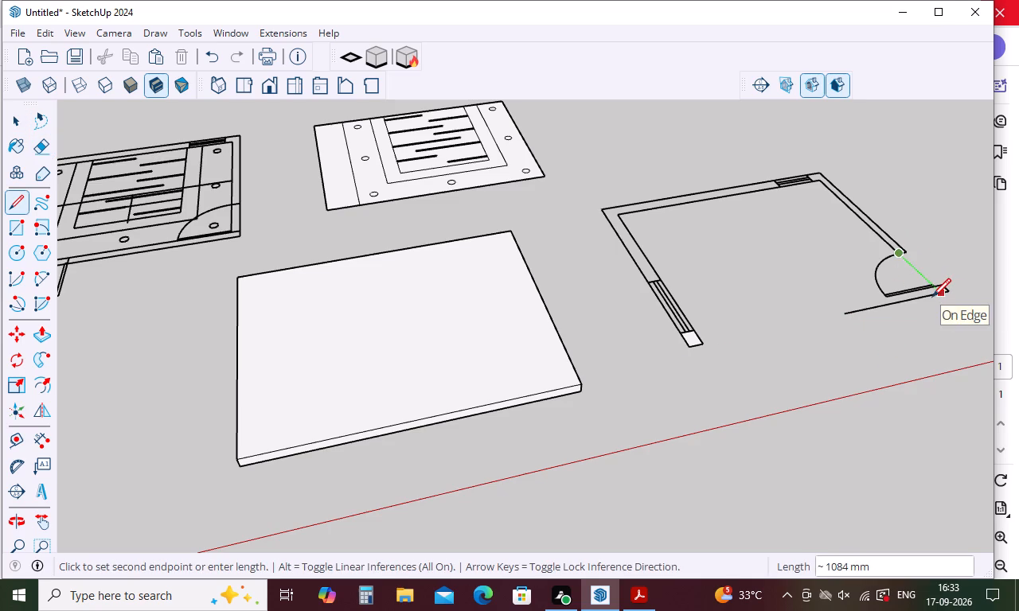
left_click(932, 297)
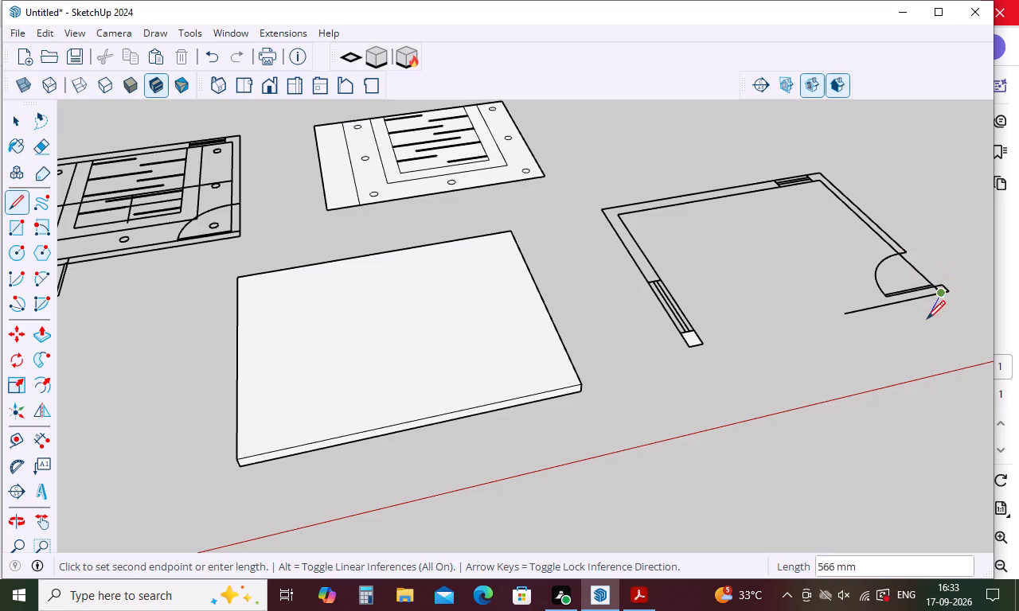
key("space")
Draw a line about 914 mm long closing the outer wall line across the inward-opening door's gap.
middle_click_drag(888, 325, 732, 387)
scroll(755, 355, "down", 5)
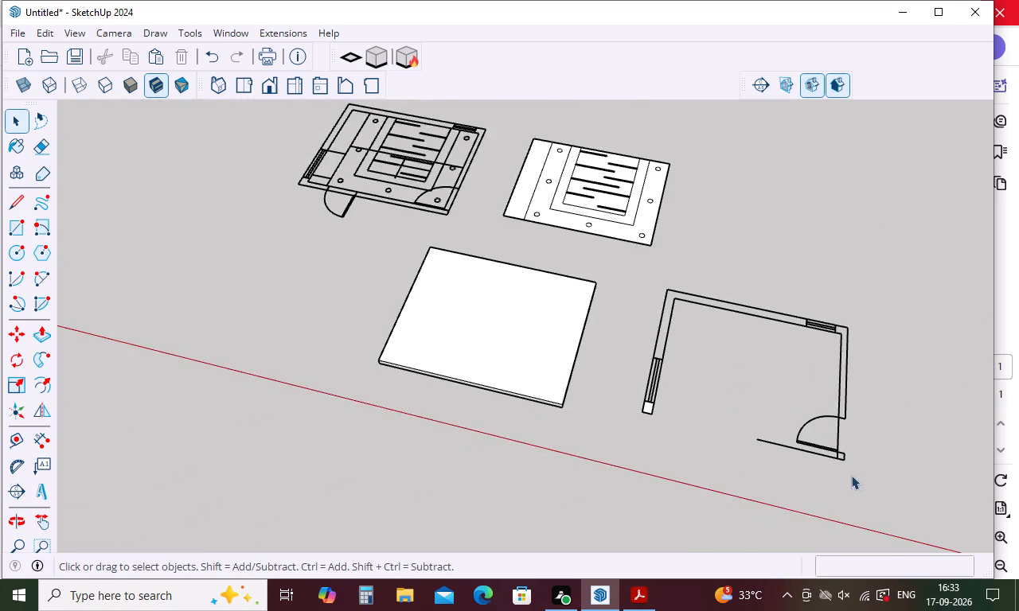
scroll(851, 472, "up", 15)
key("space")
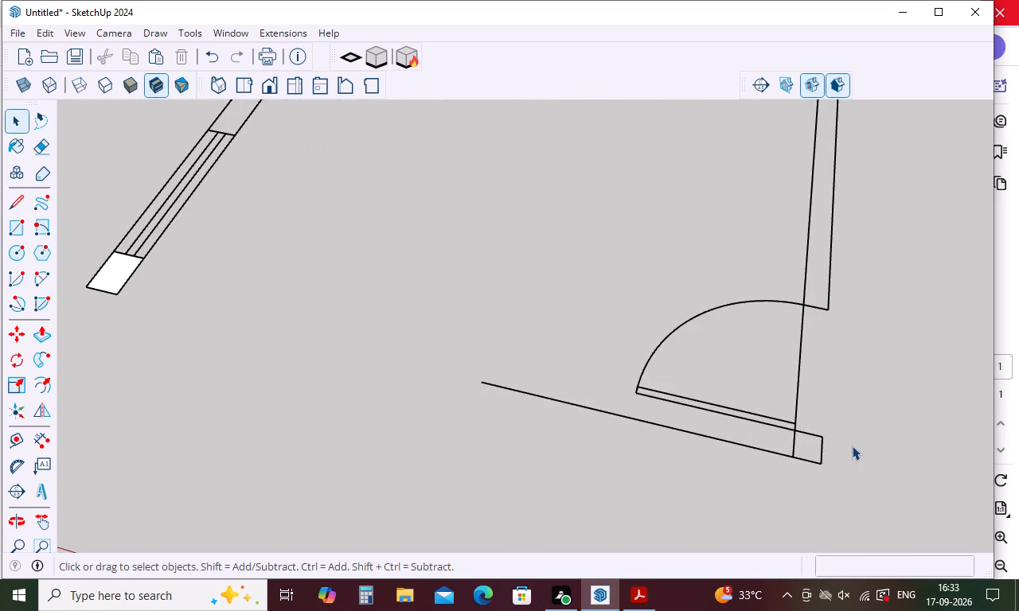
type("l")
left_click_drag(829, 313, 831, 330)
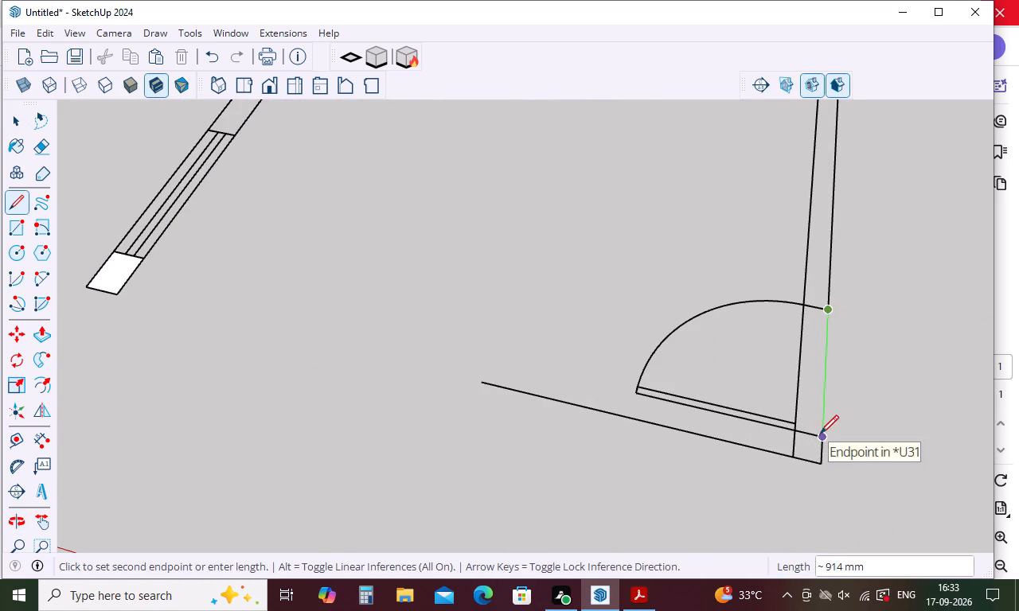
left_click(820, 434)
key("Tab")
key("Escape")
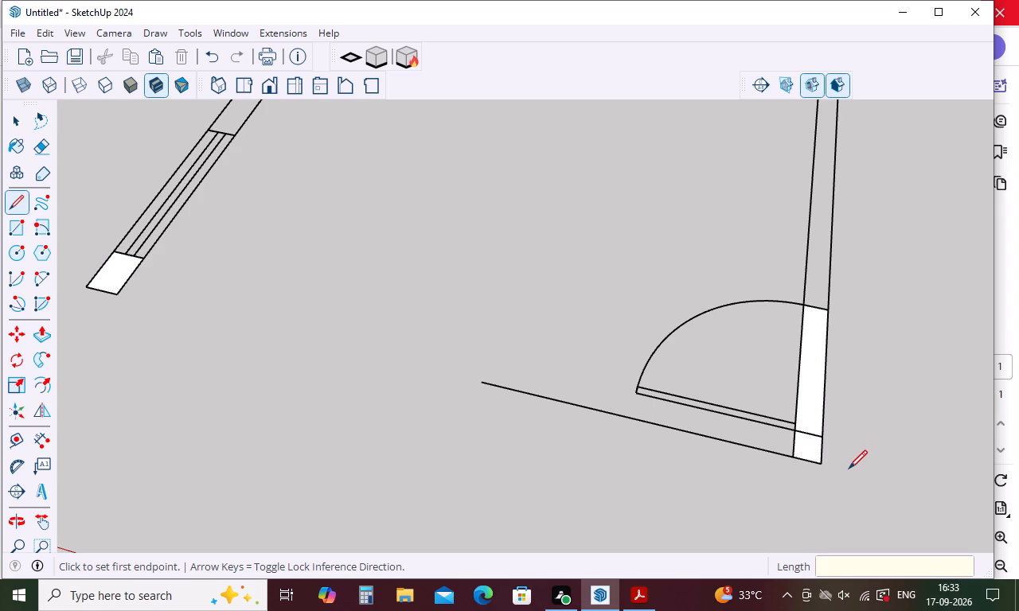
Erase the inward-opening door's swing and leaf, the cross lines within that wall and the leftover front wall line.
key("e")
left_click_drag(744, 294, 724, 391)
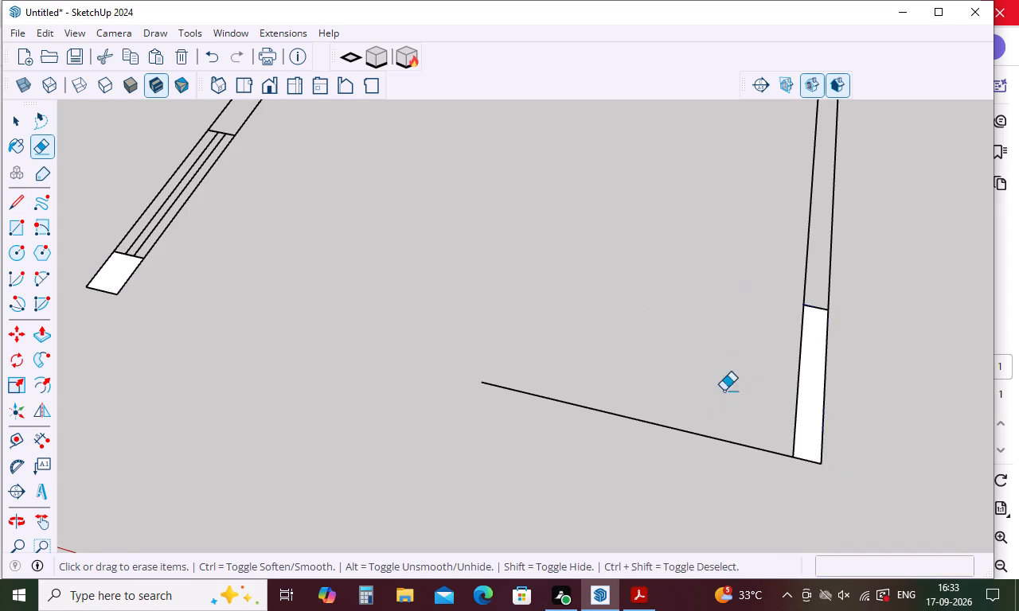
left_click_drag(724, 391, 726, 383)
left_click_drag(736, 424, 719, 474)
left_click_drag(815, 305, 814, 322)
left_click_drag(502, 387, 469, 411)
scroll(510, 368, "down", 5)
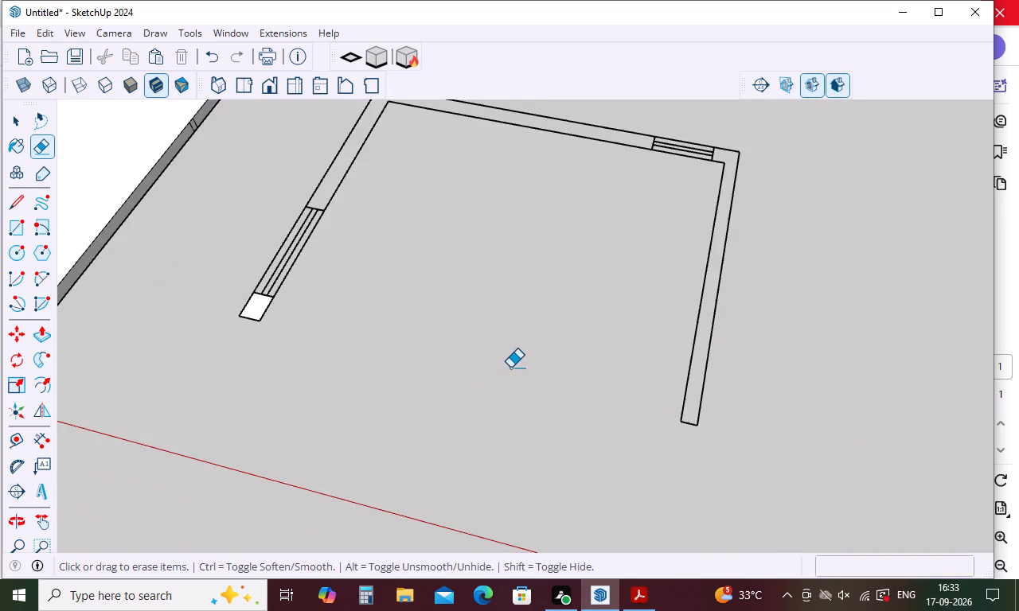
Delete the filled face at the wall end beside the side-wall window.
scroll(244, 329, "up", 6)
left_click(263, 300)
left_click(270, 291)
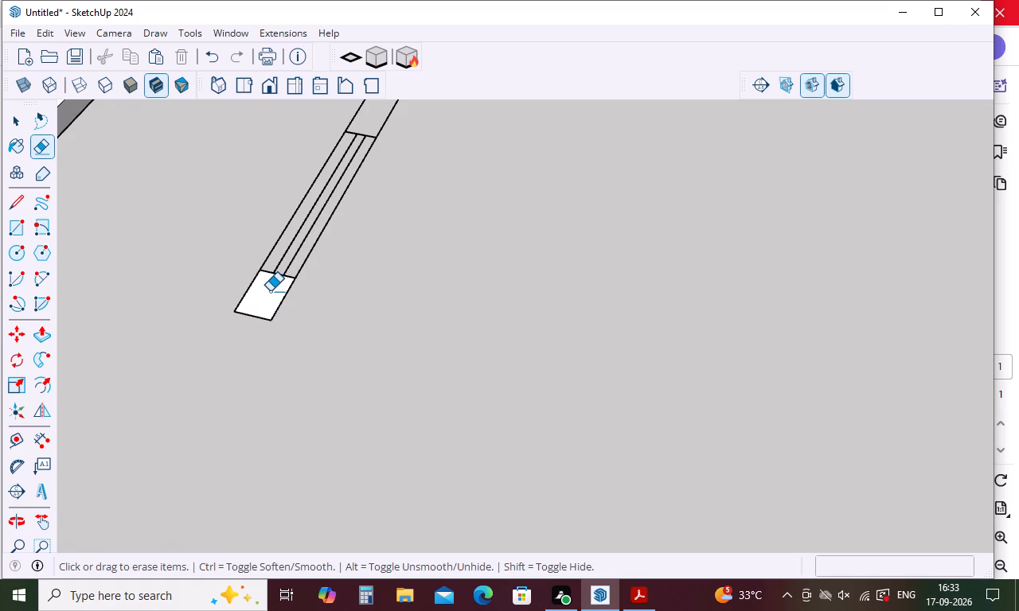
key("space")
left_click(271, 305)
key("Delete")
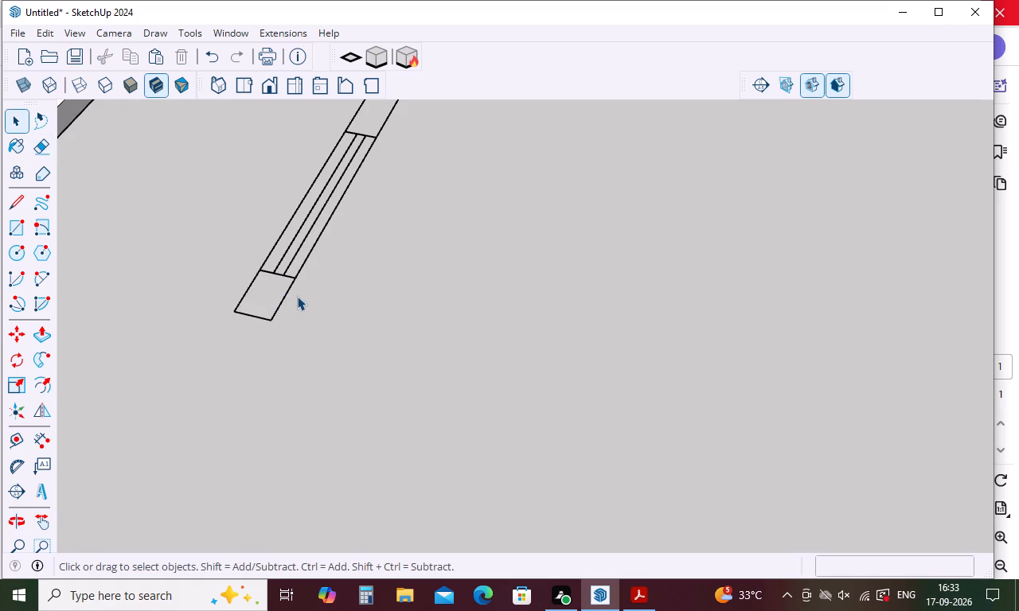
Erase the side-wall window's glazing lines, end lines and leftover stub, keeping only the two continuous wall lines.
key("e")
scroll(274, 238, "up", 5)
left_click(306, 247)
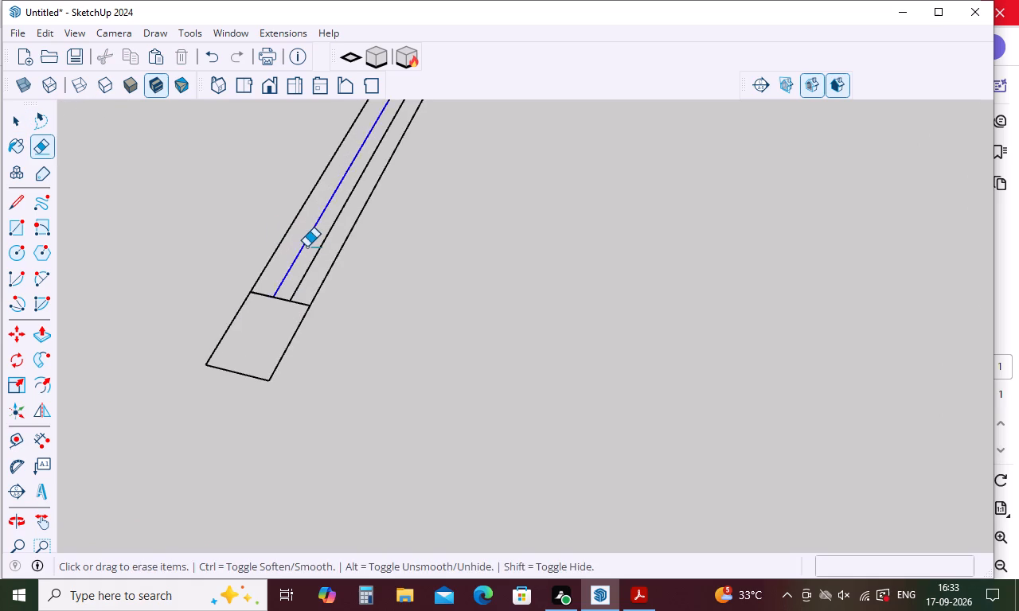
left_click(317, 252)
left_click_drag(273, 290, 264, 329)
scroll(322, 399, "down", 5)
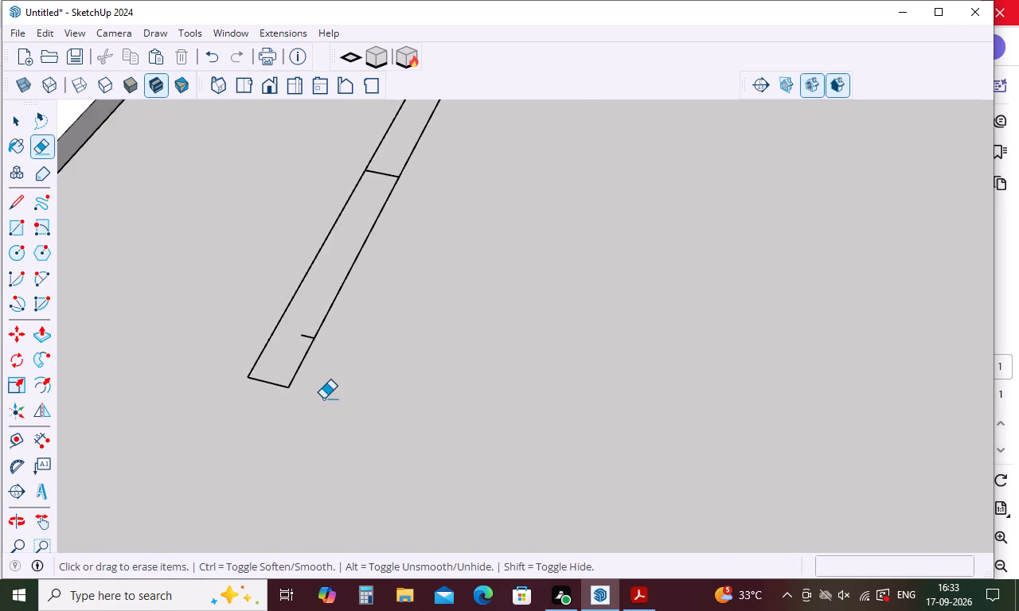
scroll(325, 395, "down", 4)
scroll(354, 228, "up", 6)
left_click_drag(377, 226, 361, 274)
scroll(332, 313, "down", 11)
scroll(295, 394, "up", 10)
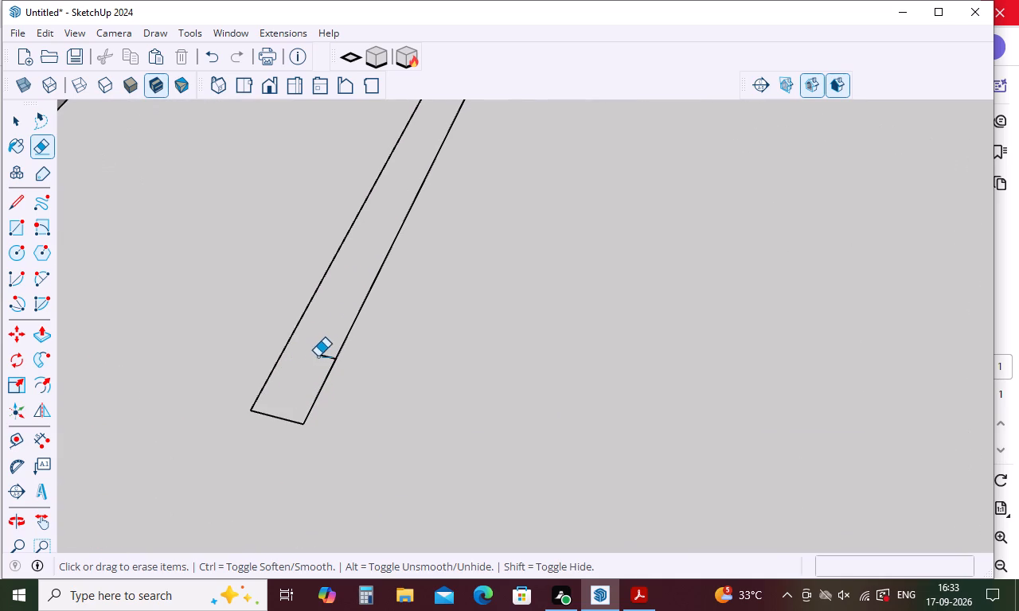
left_click_drag(319, 356, 320, 379)
scroll(329, 399, "down", 15)
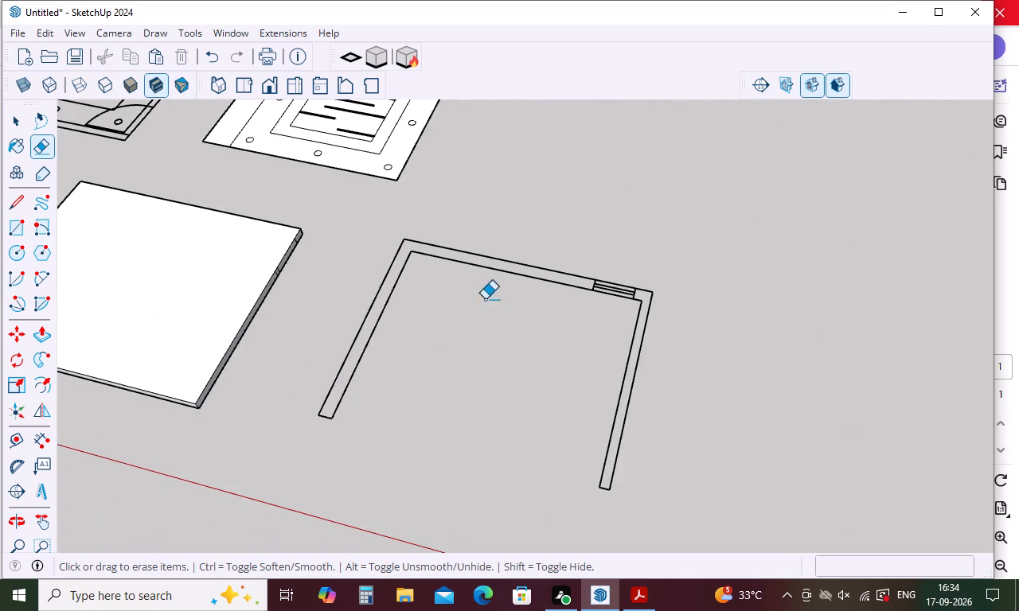
Erase the back-wall window's glazing lines and end lines, keeping the inner and outer wall lines.
scroll(578, 272, "up", 5)
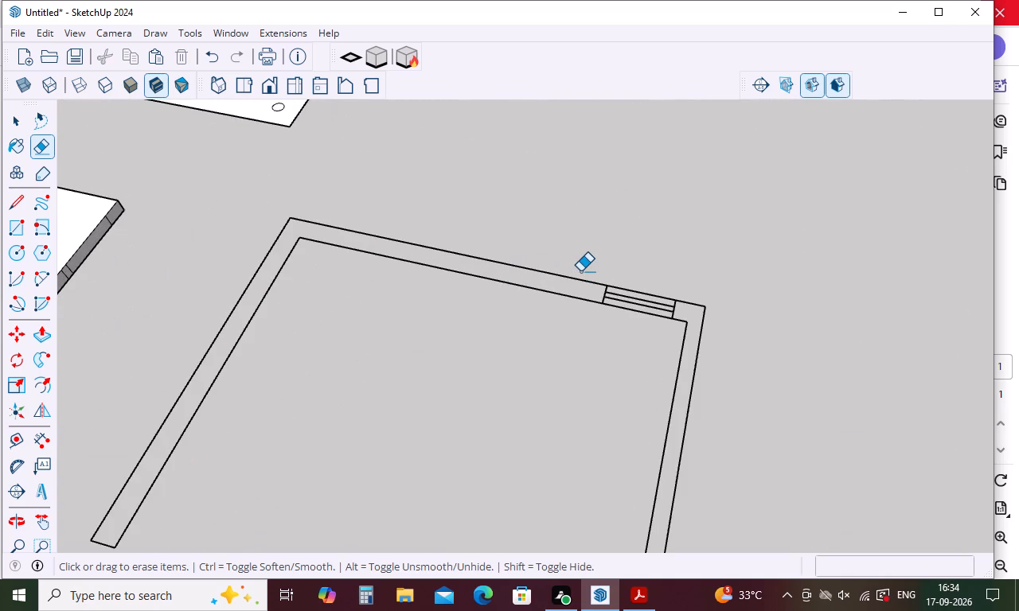
scroll(581, 273, "down", 4)
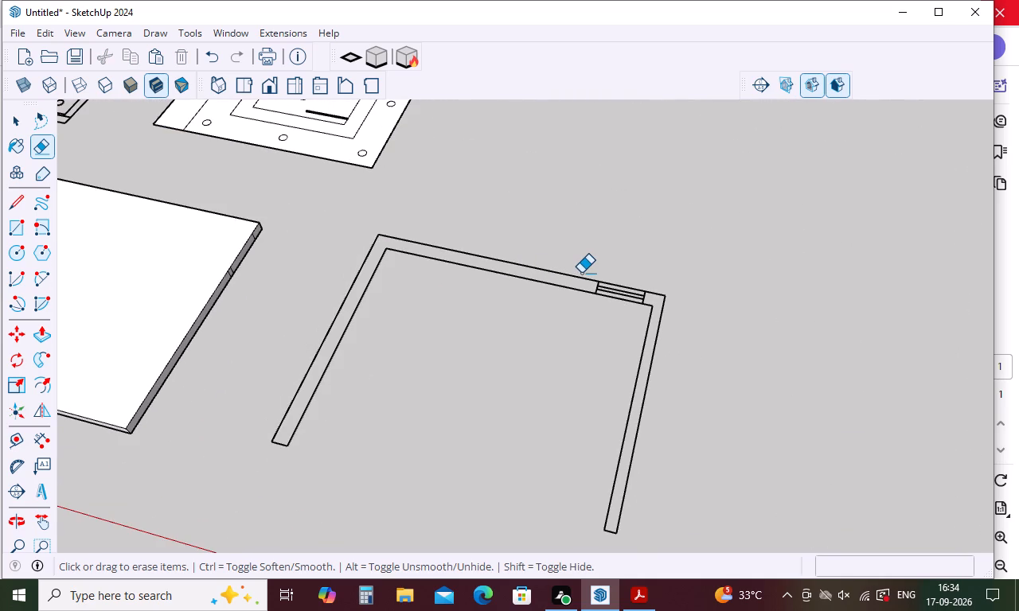
scroll(581, 283, "down", 10)
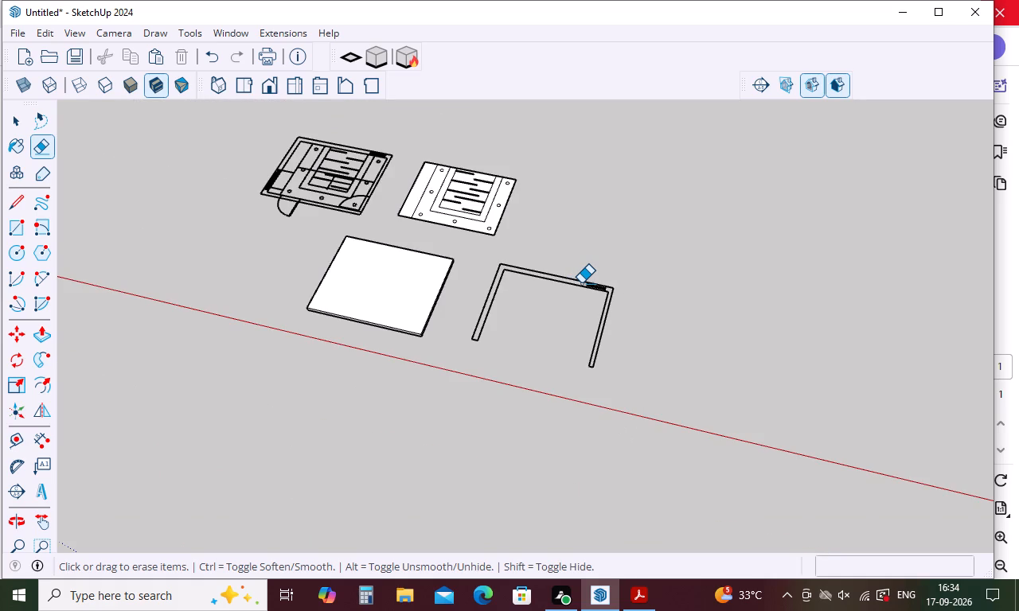
scroll(581, 283, "up", 3)
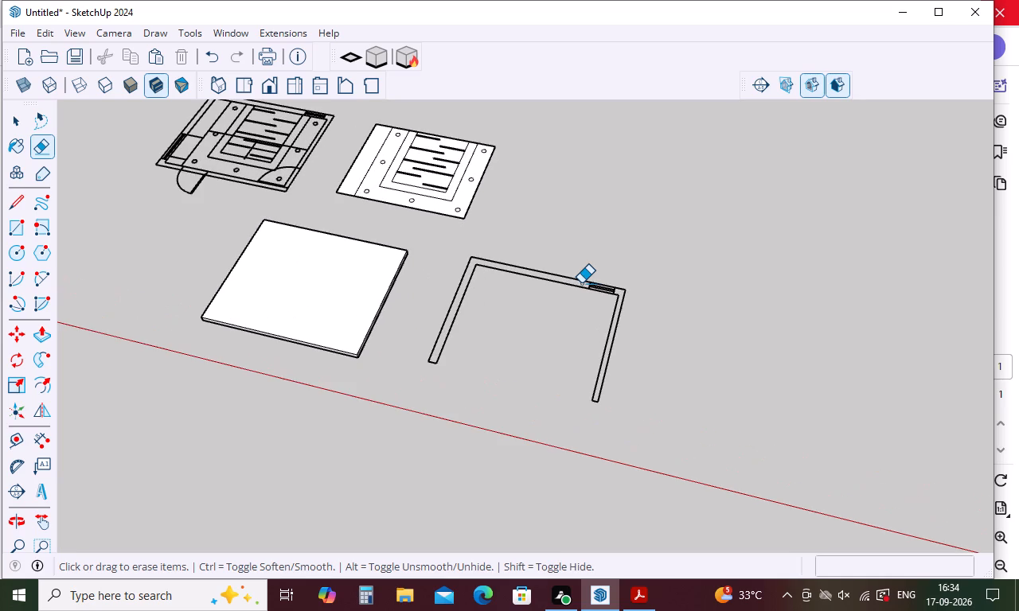
scroll(587, 289, "up", 18)
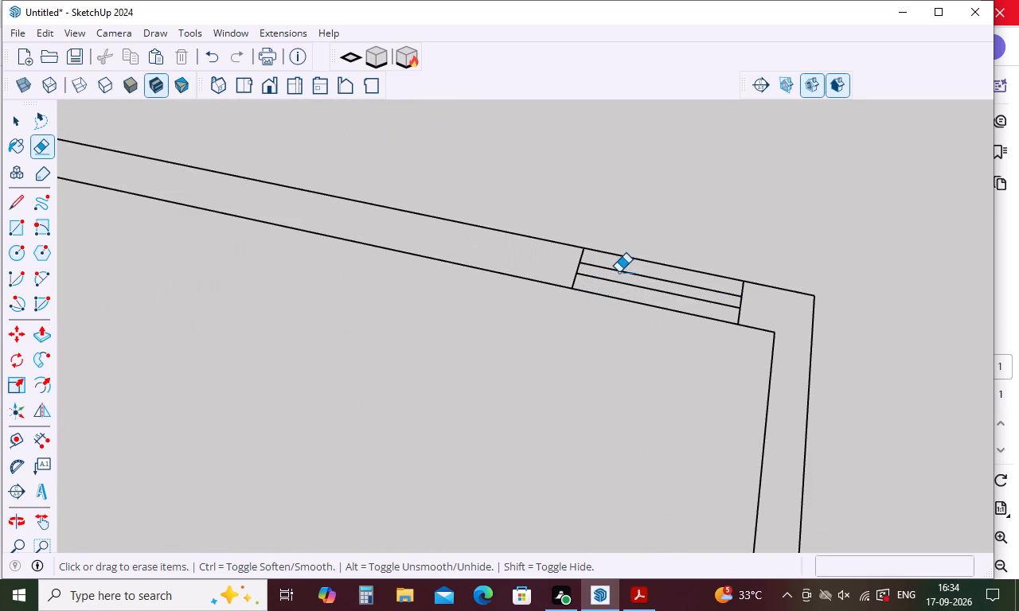
left_click_drag(619, 272, 617, 288)
left_click_drag(758, 305, 691, 290)
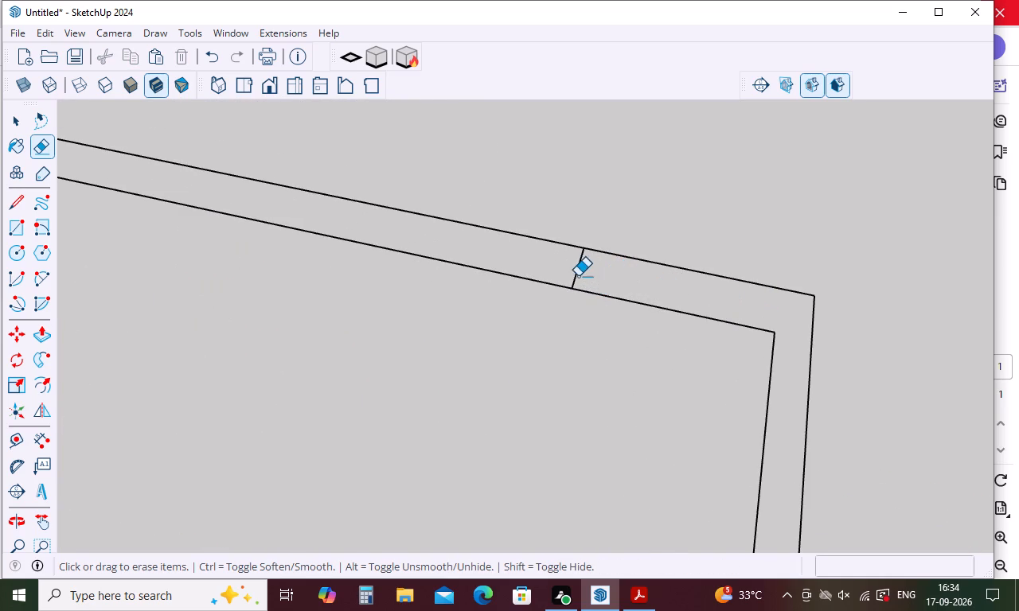
left_click_drag(592, 269, 551, 269)
scroll(629, 257, "down", 17)
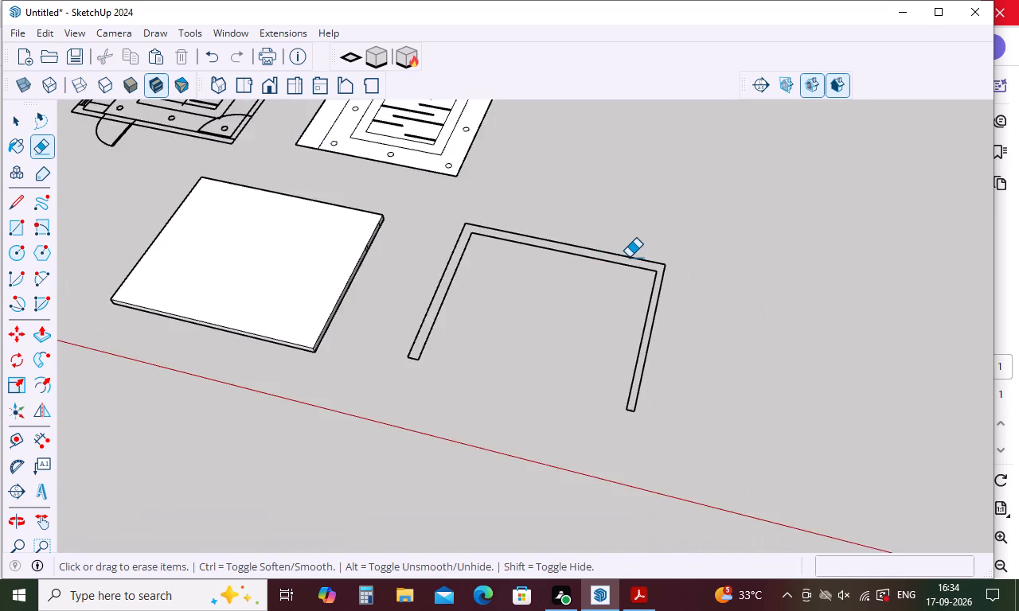
scroll(629, 257, "down", 5)
key("space")
Erase the three short vertical division lines on the floor slab's side facing the wall outline.
scroll(459, 221, "up", 5)
scroll(527, 260, "up", 1)
middle_click_drag(528, 261, 486, 267)
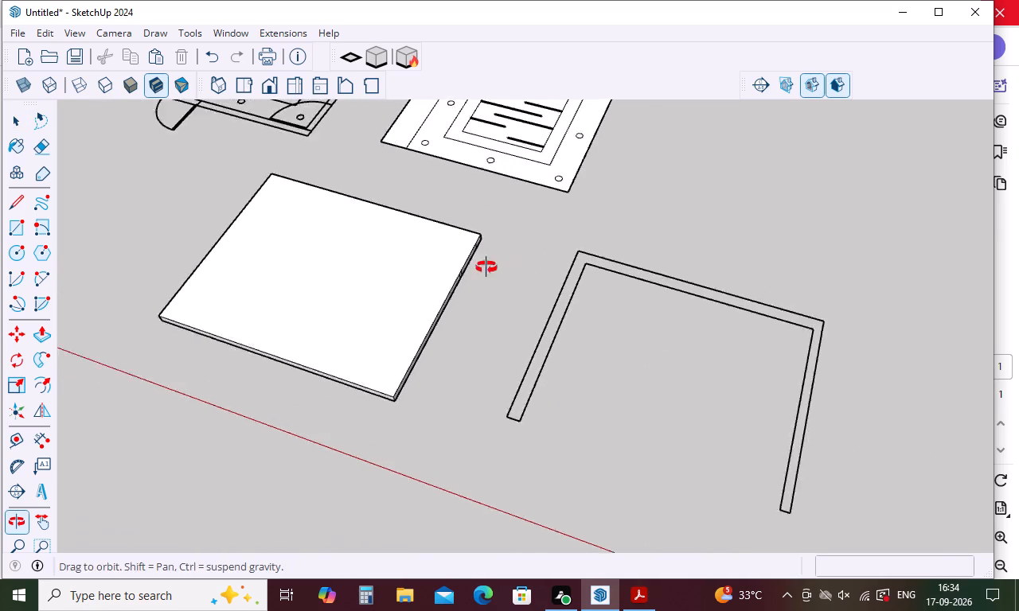
middle_click_drag(486, 267, 451, 267)
scroll(473, 232, "up", 11)
middle_click_drag(512, 262, 440, 119)
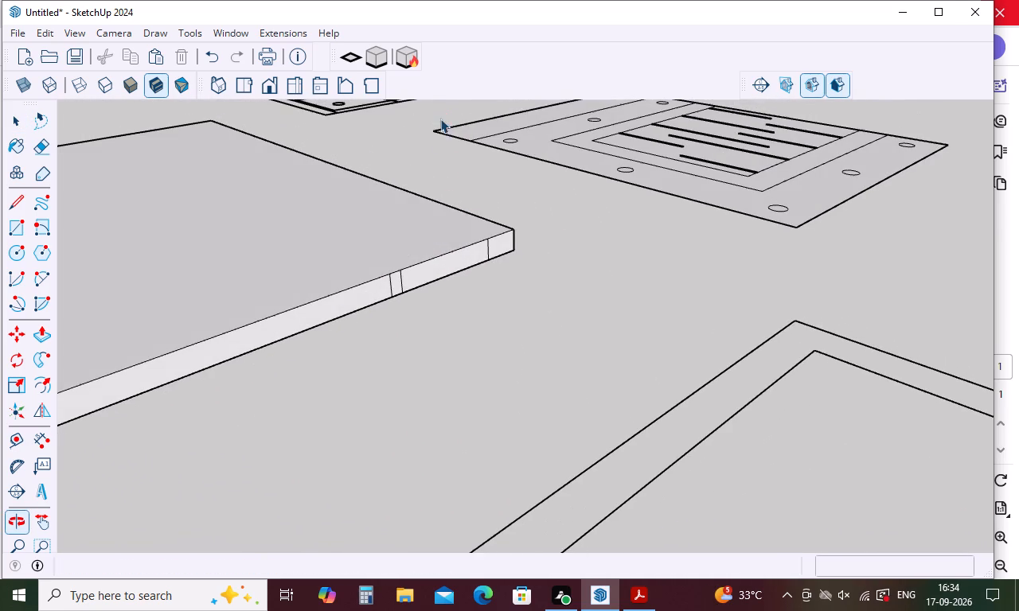
key("e")
scroll(418, 255, "up", 9)
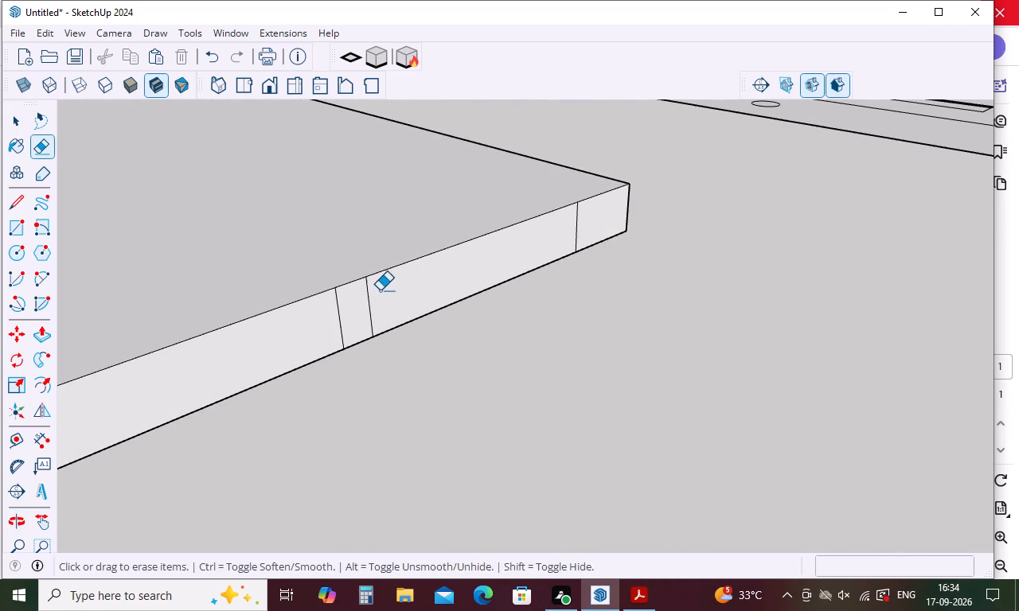
left_click_drag(380, 298, 331, 317)
left_click_drag(613, 212, 537, 243)
Erase the short vertical line near the corner on the floor slab's opposite side, the one facing away from the wall outline.
scroll(603, 235, "down", 20)
middle_click_drag(524, 294, 756, 256)
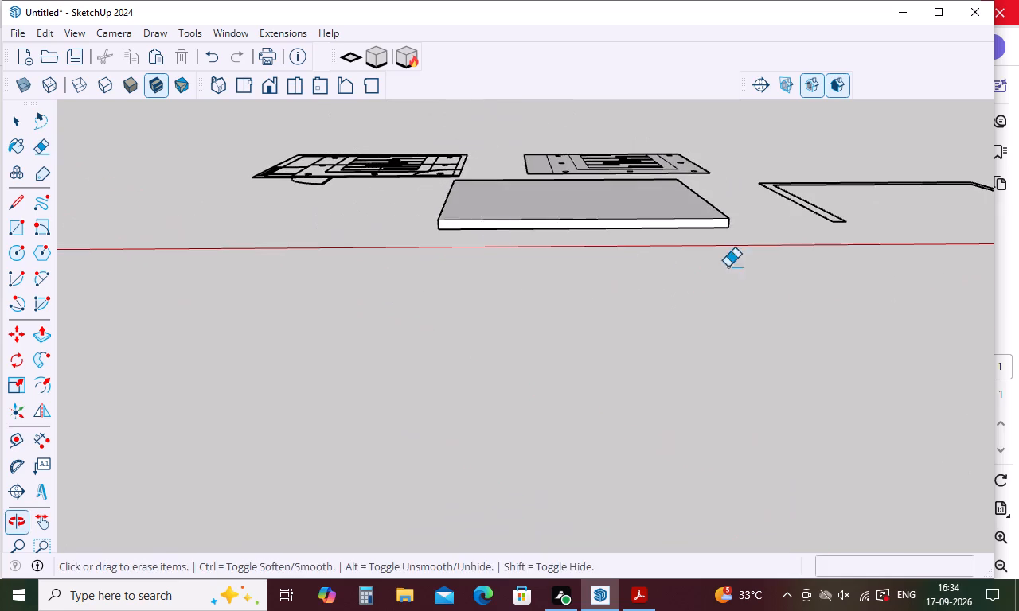
middle_click_drag(431, 200, 827, 259)
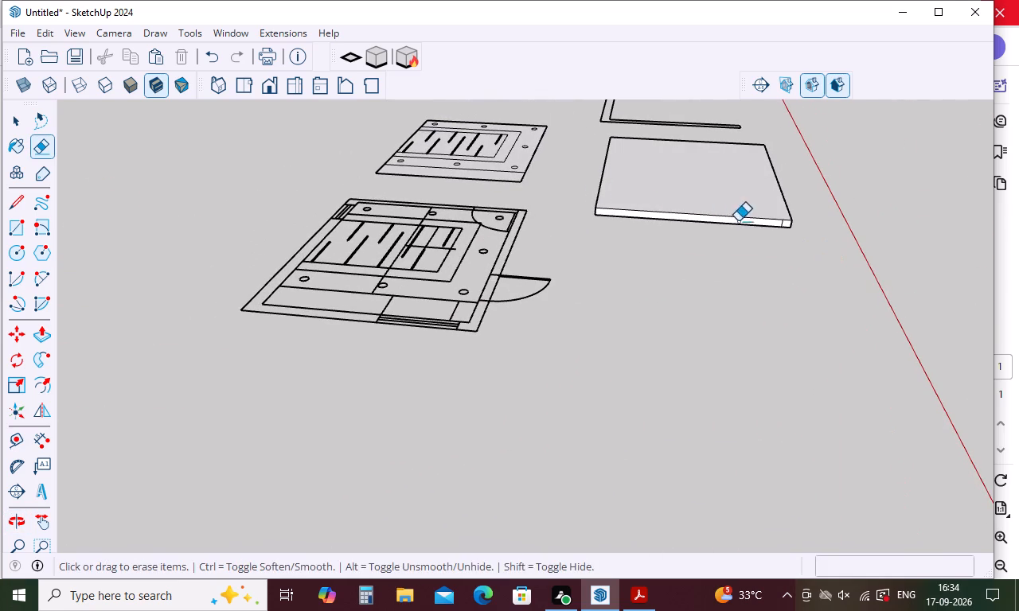
scroll(753, 259, "up", 5)
scroll(805, 204, "up", 16)
left_click_drag(788, 205, 757, 217)
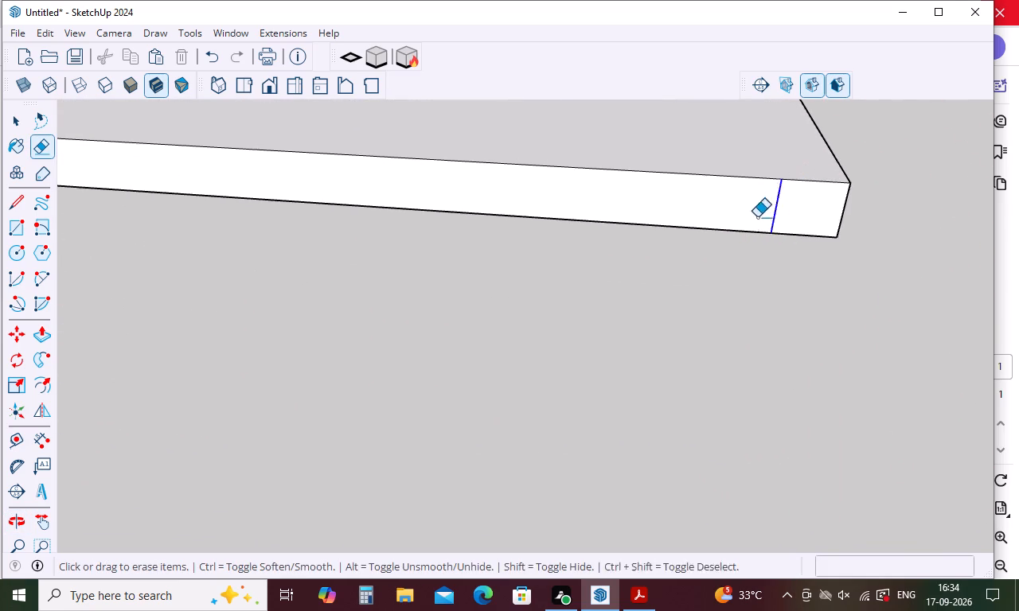
left_click_drag(757, 217, 755, 220)
Trace a line along the inner edge of the side wall nearest the slab to fill the three-sided wall outline with a face.
scroll(748, 249, "down", 18)
scroll(752, 248, "down", 6)
middle_click_drag(644, 302, 708, 374)
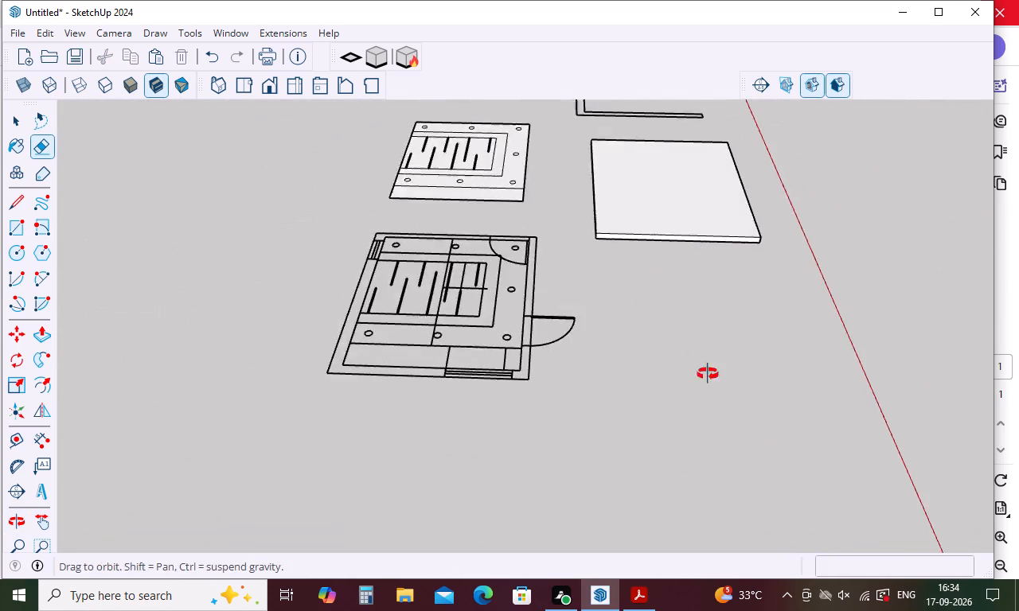
middle_click_drag(708, 374, 1018, 300)
middle_click_drag(458, 238, 874, 243)
middle_click_drag(351, 259, 767, 133)
middle_click_drag(540, 208, 677, 282)
scroll(679, 258, "up", 1)
scroll(673, 237, "down", 5)
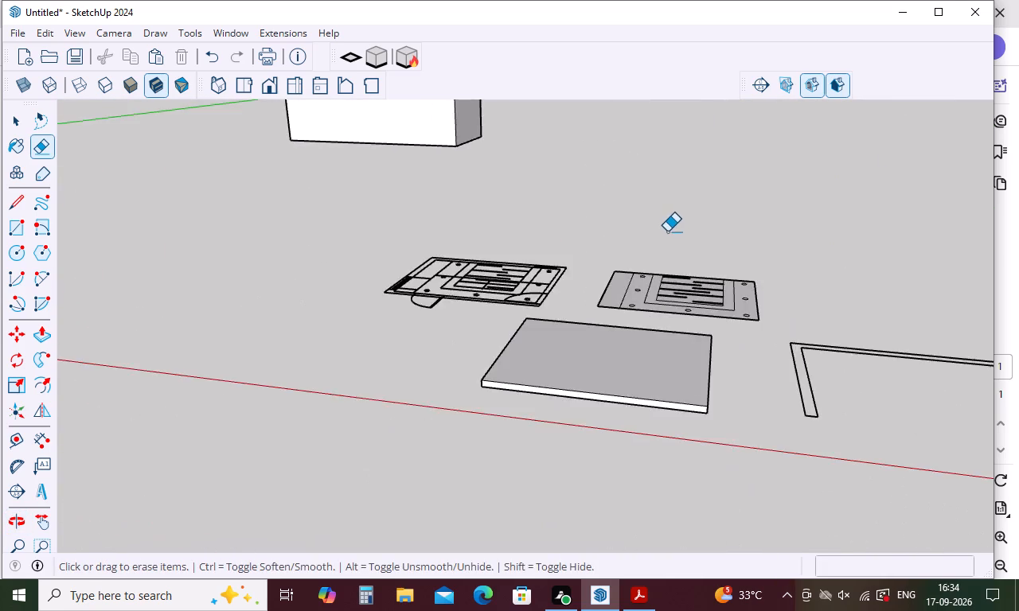
scroll(667, 232, "down", 10)
middle_click_drag(790, 298, 869, 397)
scroll(752, 218, "up", 8)
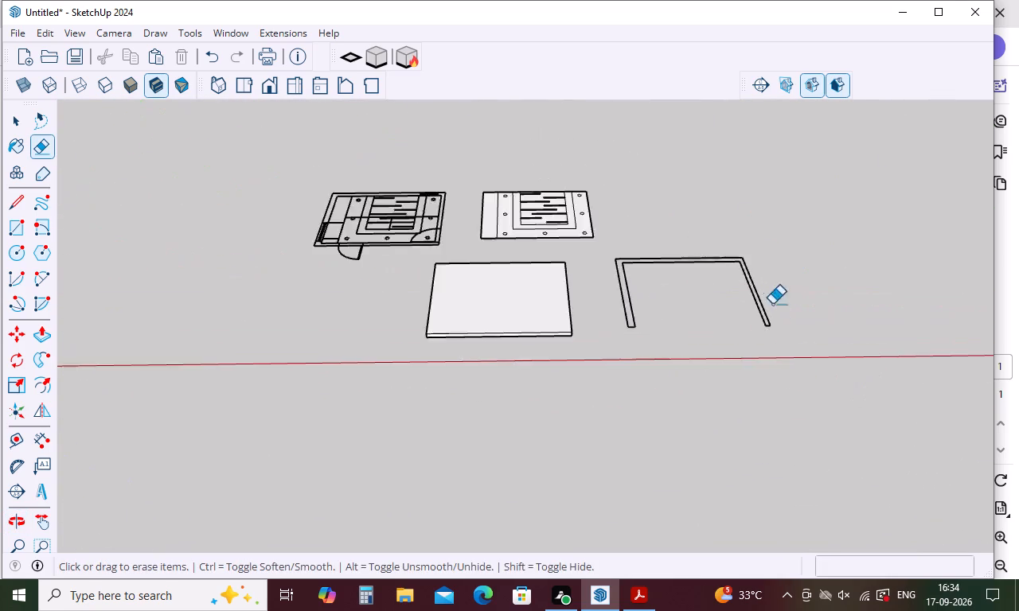
scroll(772, 304, "up", 8)
key("space")
scroll(677, 298, "up", 5)
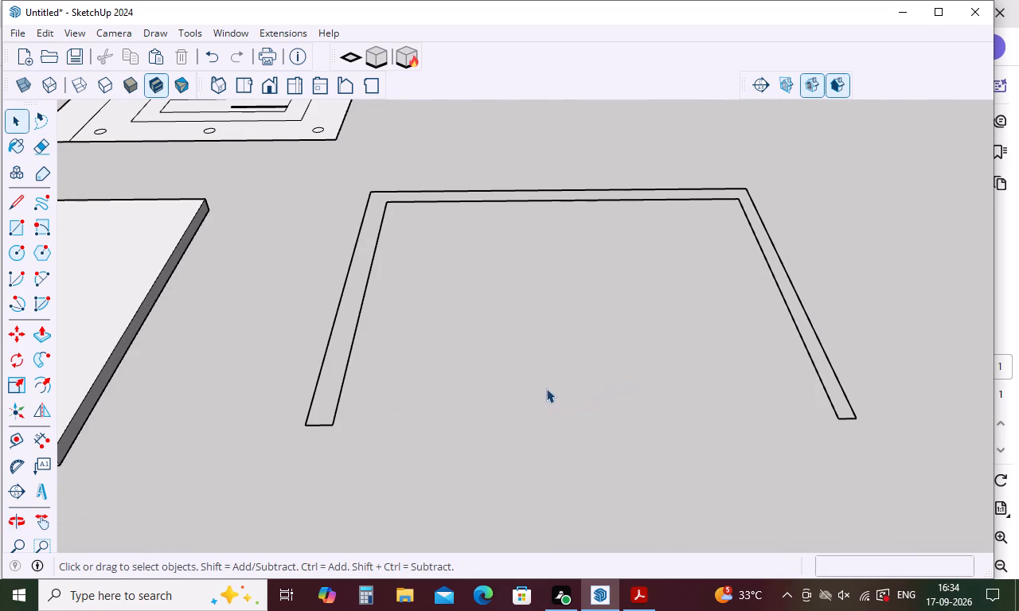
key("l")
left_click_drag(333, 423, 341, 409)
left_click(387, 204)
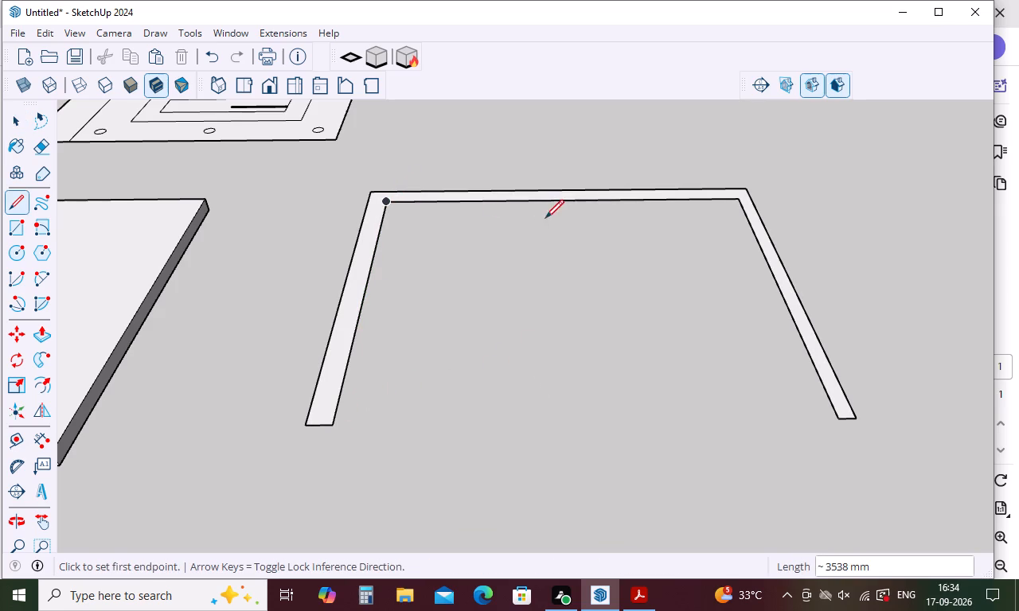
key("Escape")
Push/Pull the three-sided wall face up to a height of 10'.
key("p")
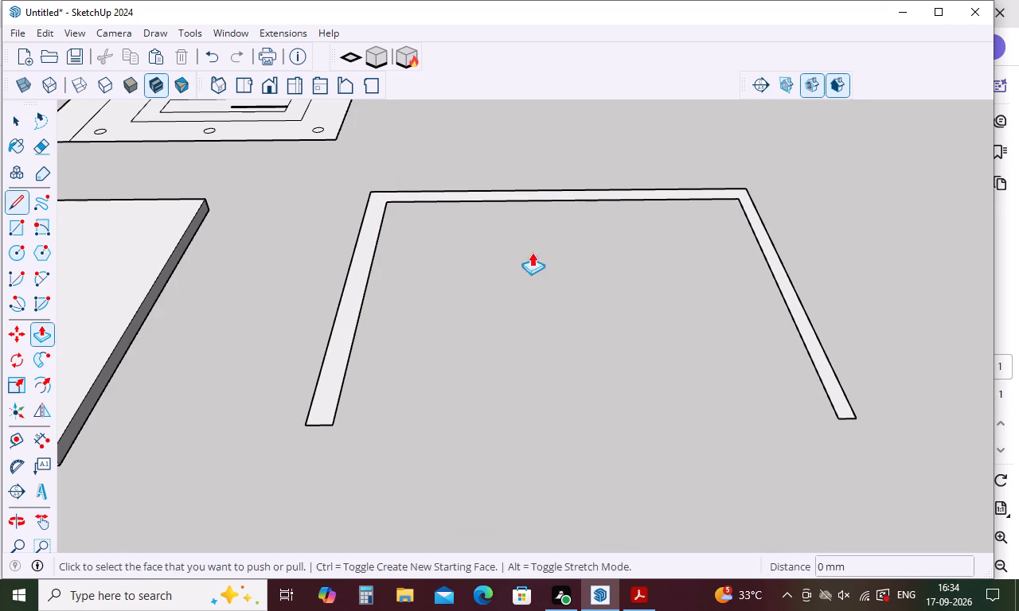
left_click(825, 378)
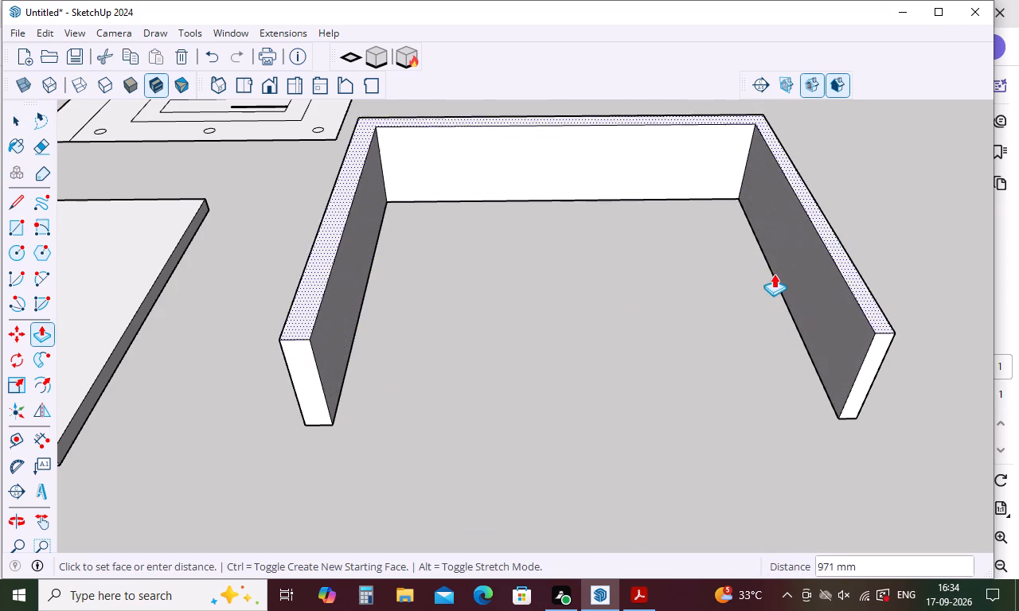
scroll(765, 264, "down", 5)
middle_click_drag(763, 264, 750, 224)
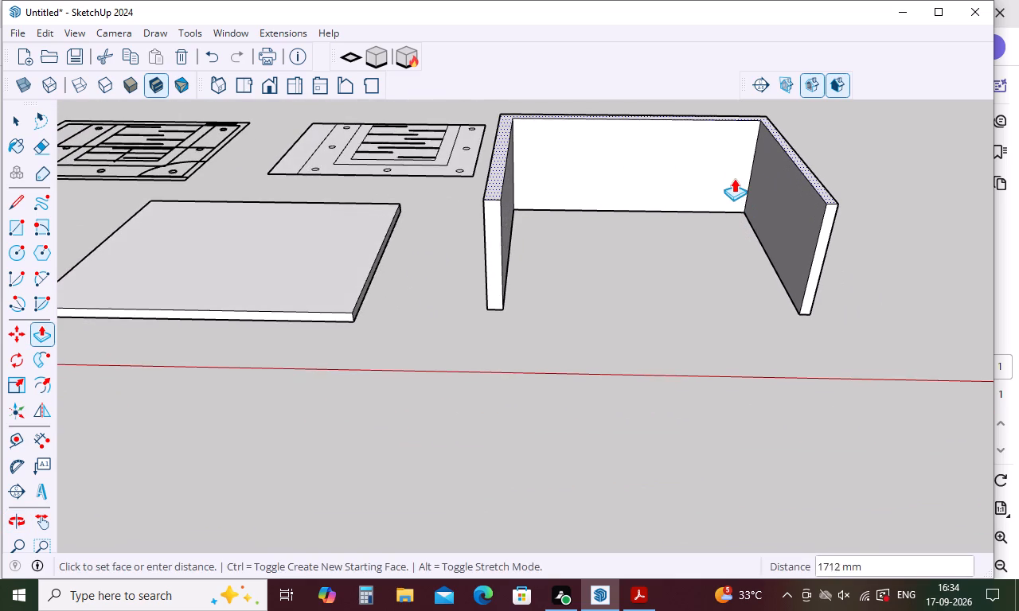
key("1")
type("0'")
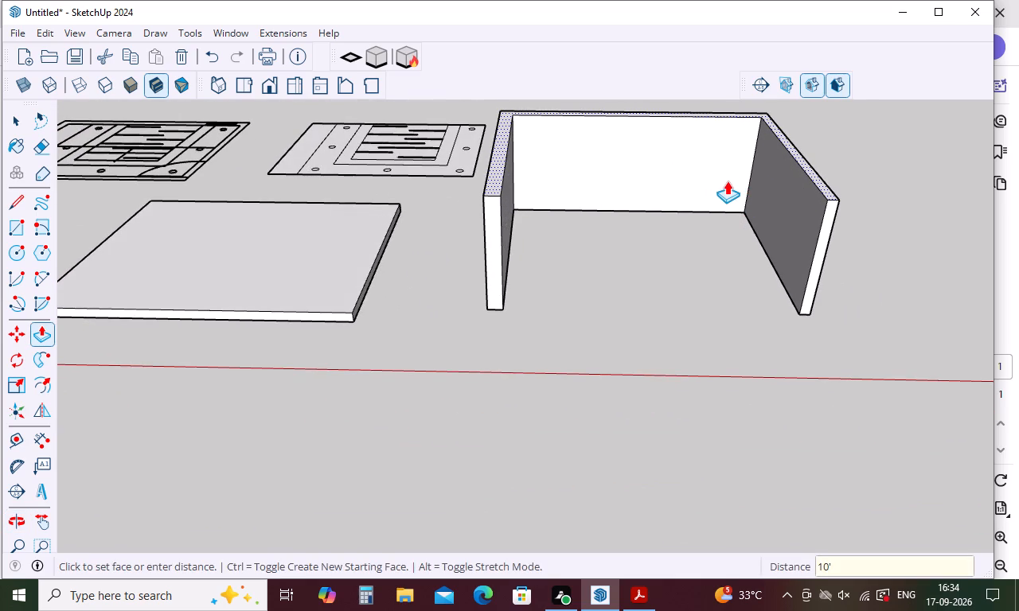
key("Return")
scroll(713, 314, "down", 9)
key("space")
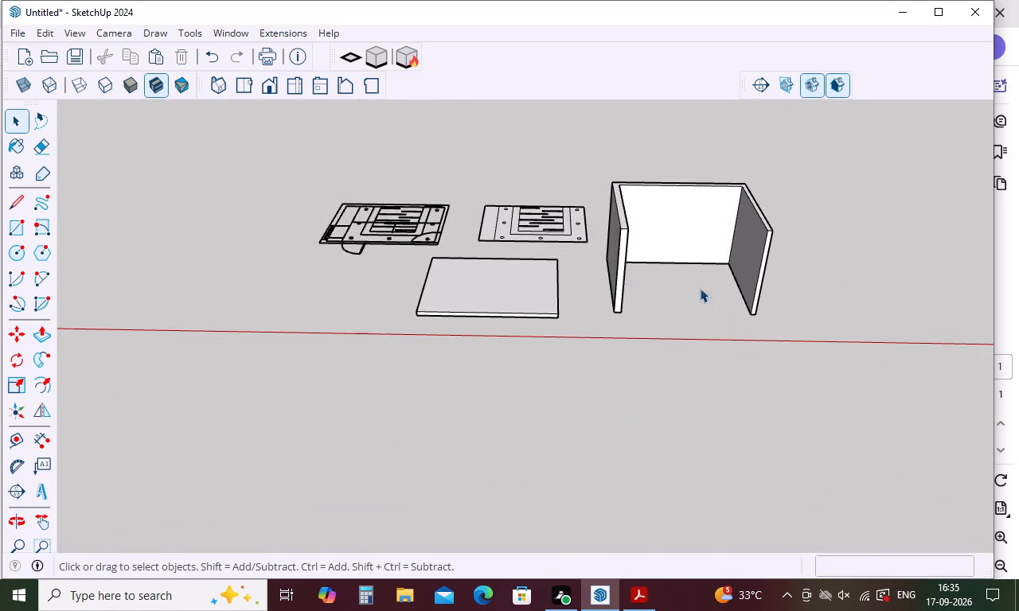
Push/Pull the slotted centre panel of the false ceiling plan up by 50 mm.
scroll(538, 281, "down", 5)
middle_click_drag(540, 284, 544, 368)
scroll(545, 189, "up", 3)
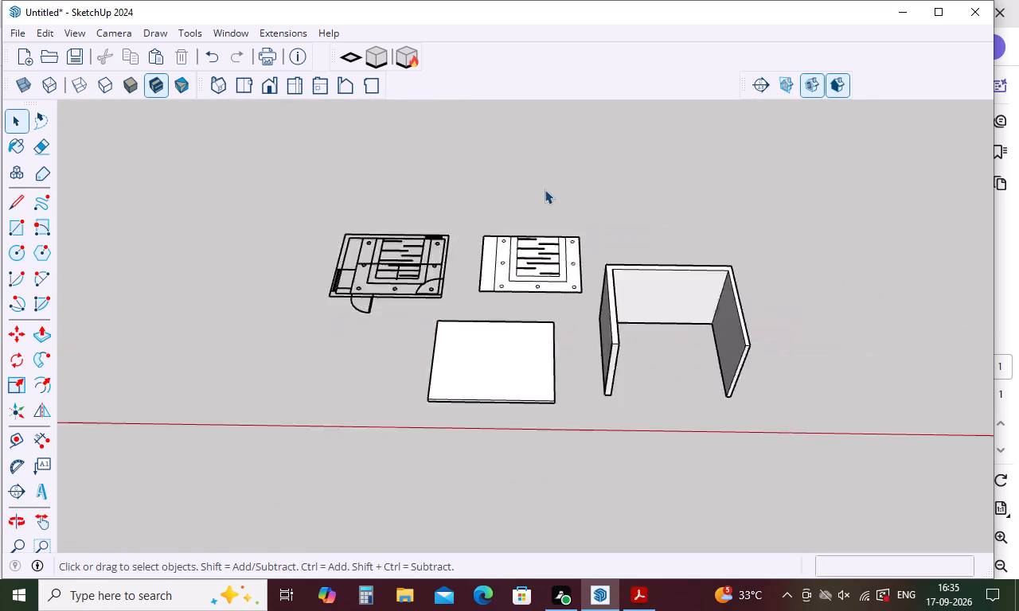
scroll(545, 189, "up", 5)
scroll(587, 298, "up", 5)
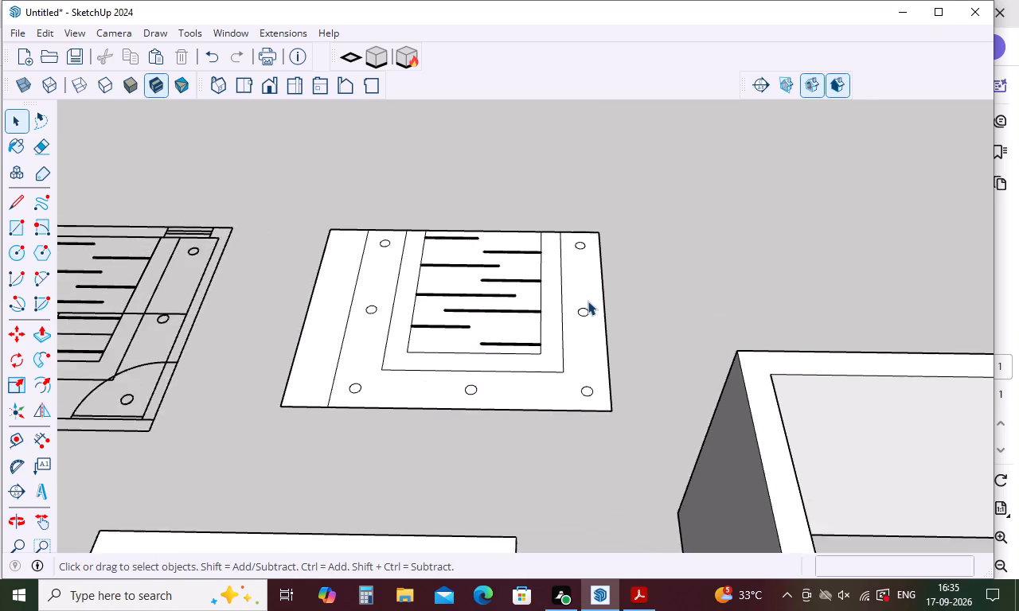
scroll(588, 301, "up", 3)
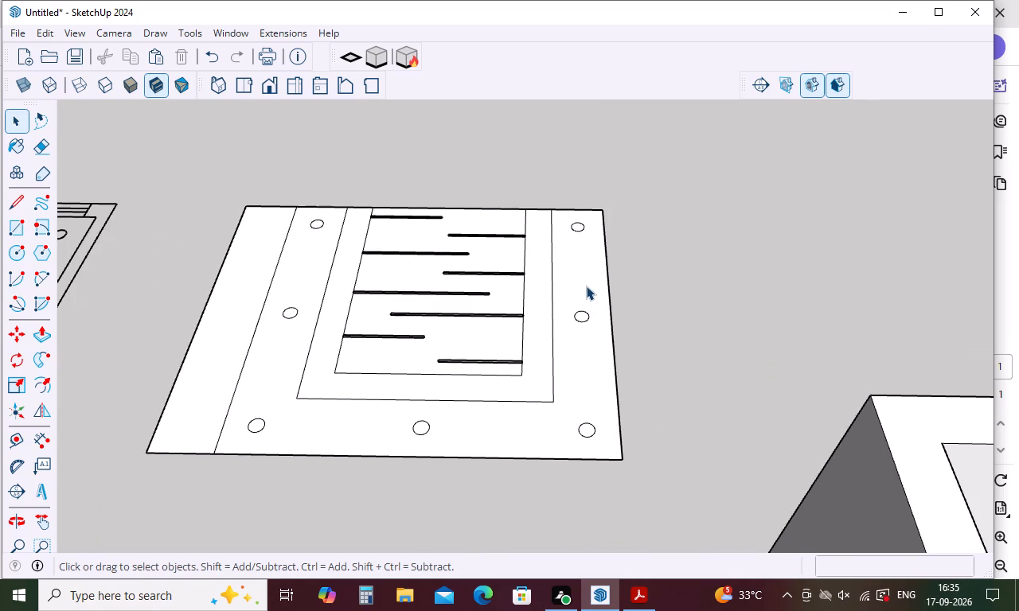
scroll(542, 327, "up", 2)
scroll(542, 326, "down", 3)
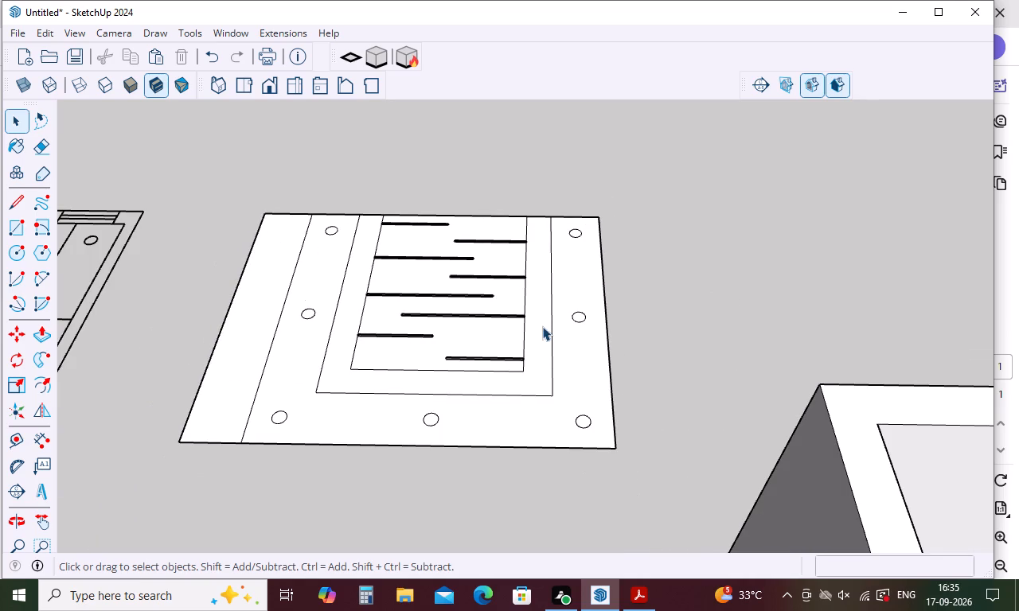
key("Escape")
middle_click_drag(434, 326, 459, 418)
scroll(456, 394, "up", 9)
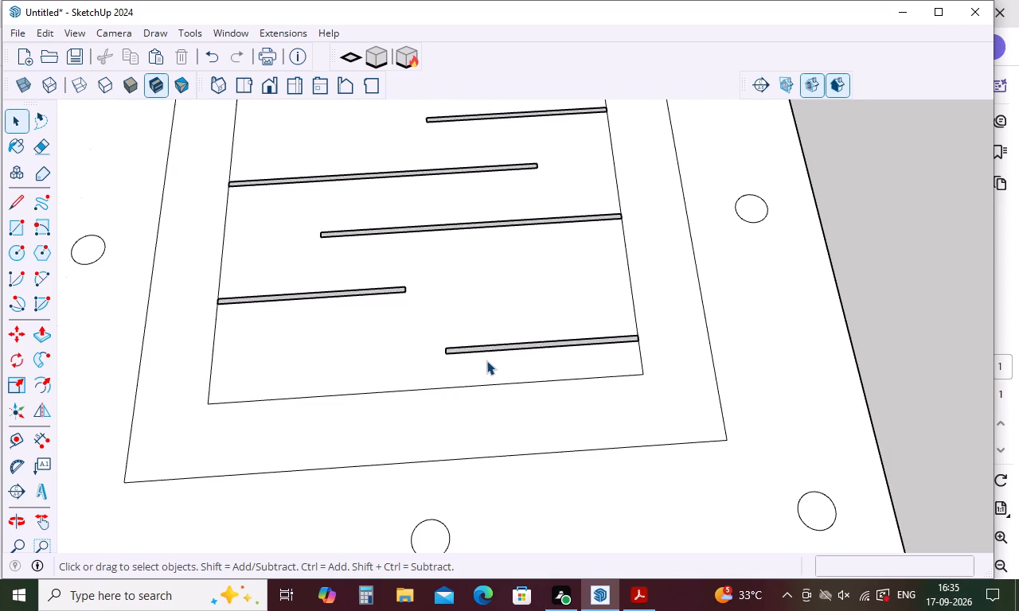
key("p")
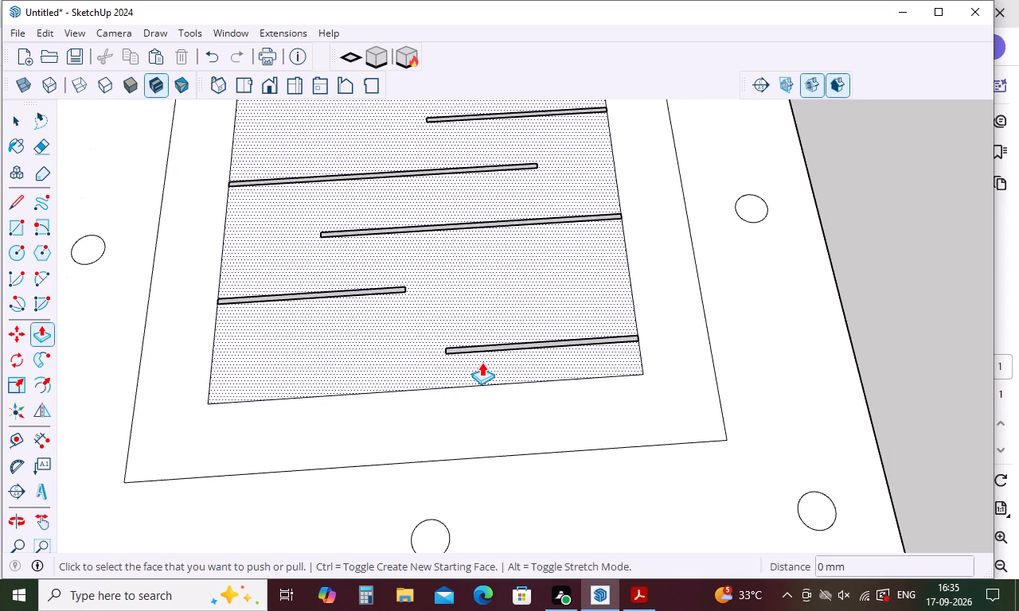
left_click(475, 363)
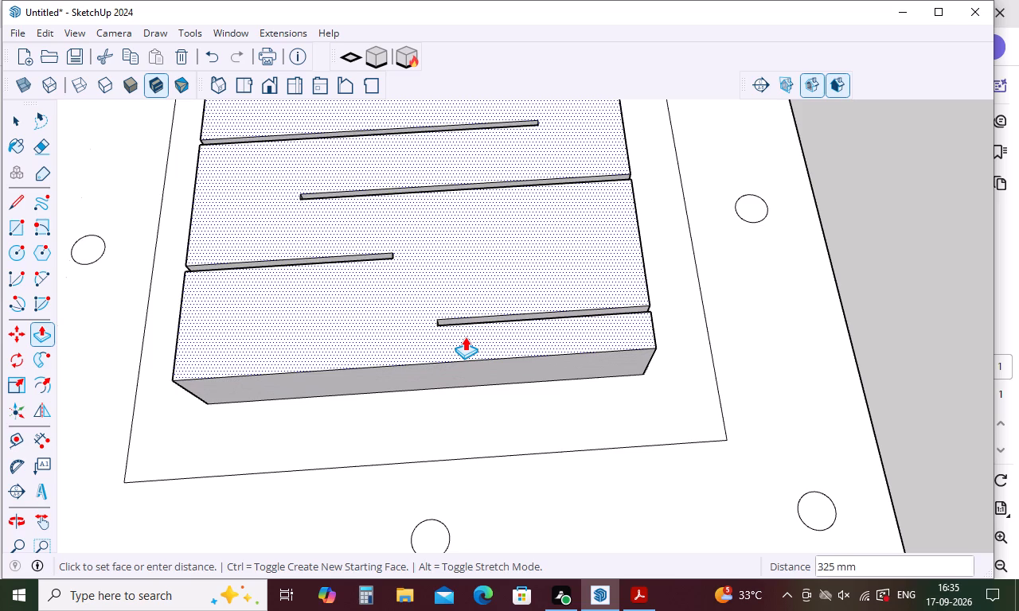
type("50")
key("Return")
Push/Pull the false ceiling's outer U-shaped border with the round light holes up by 50 mm.
middle_click_drag(528, 387, 529, 278)
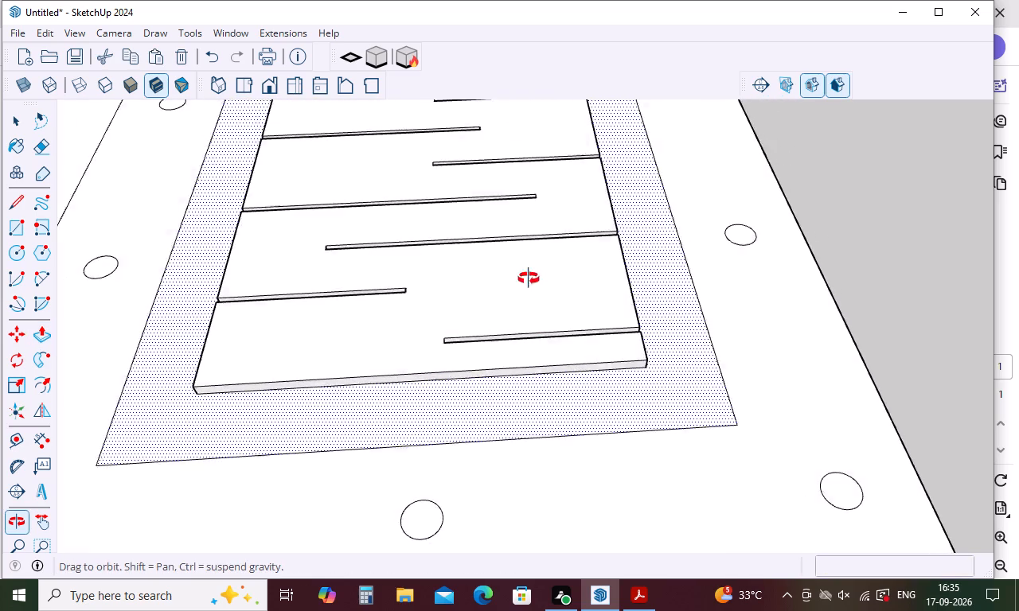
middle_click_drag(529, 278, 528, 177)
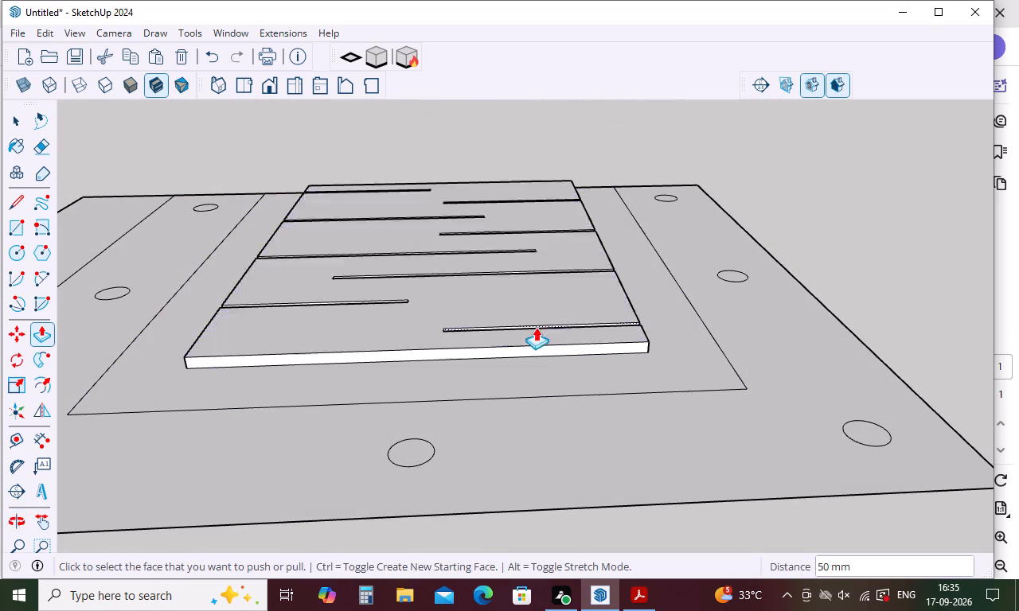
left_click(526, 434)
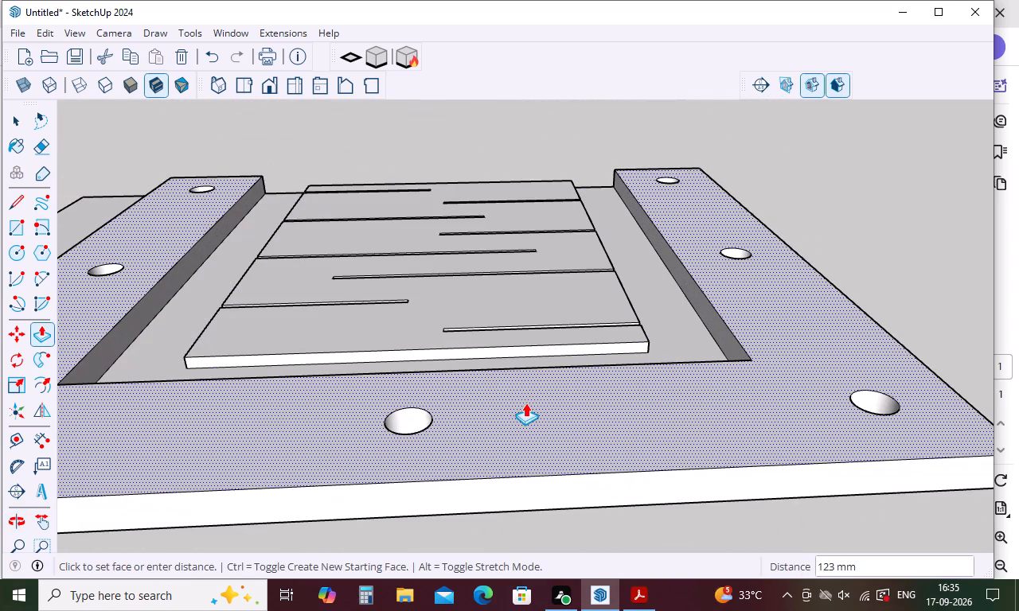
type("50")
key("Return")
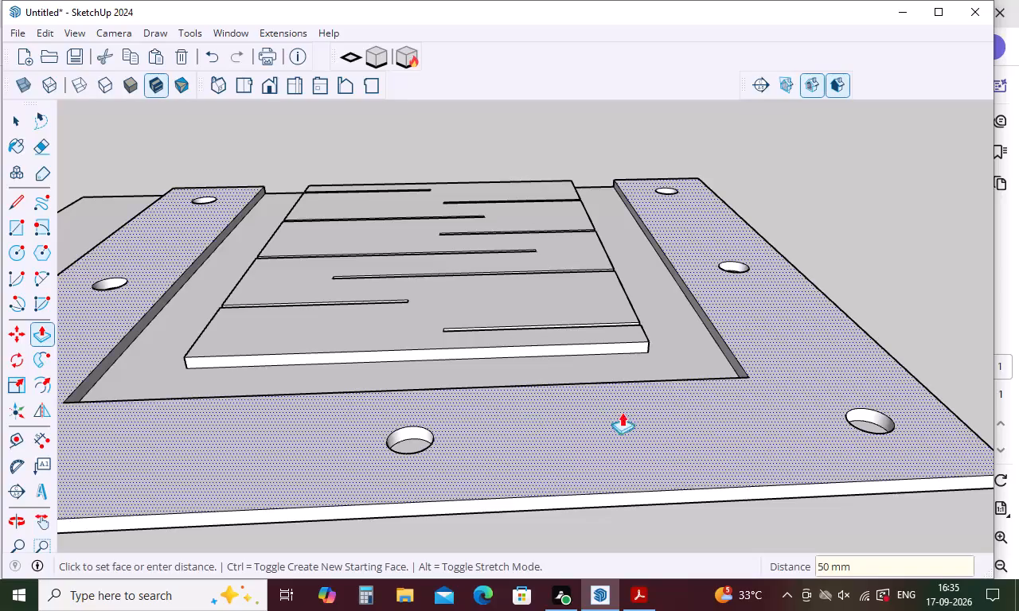
Push/Pull the plain strip beside the false ceiling's border up 50 mm, level with the border.
scroll(614, 360, "down", 5)
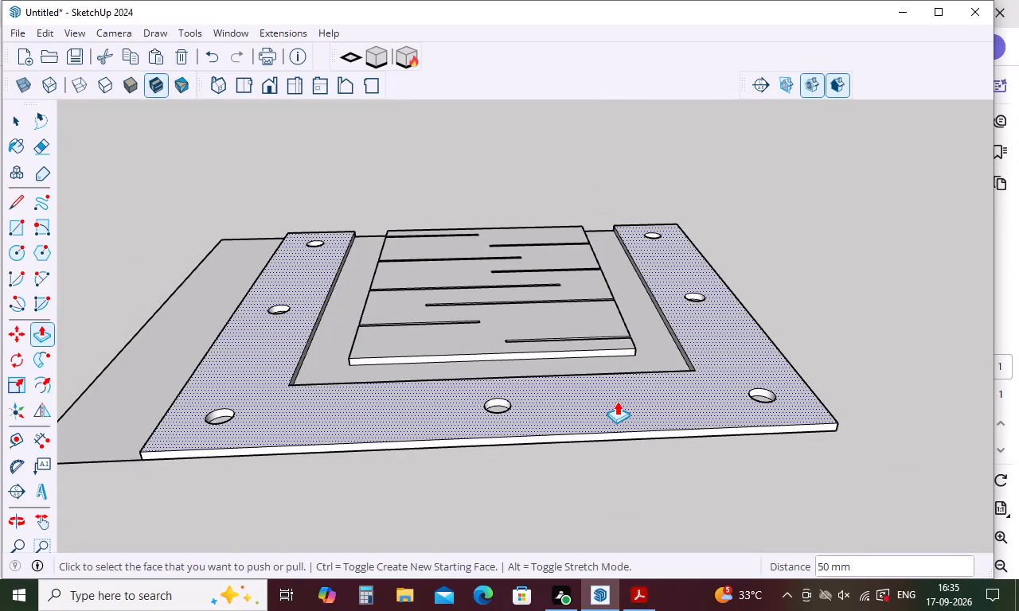
middle_click_drag(673, 403, 681, 487)
scroll(641, 368, "down", 4)
middle_click_drag(720, 412, 715, 488)
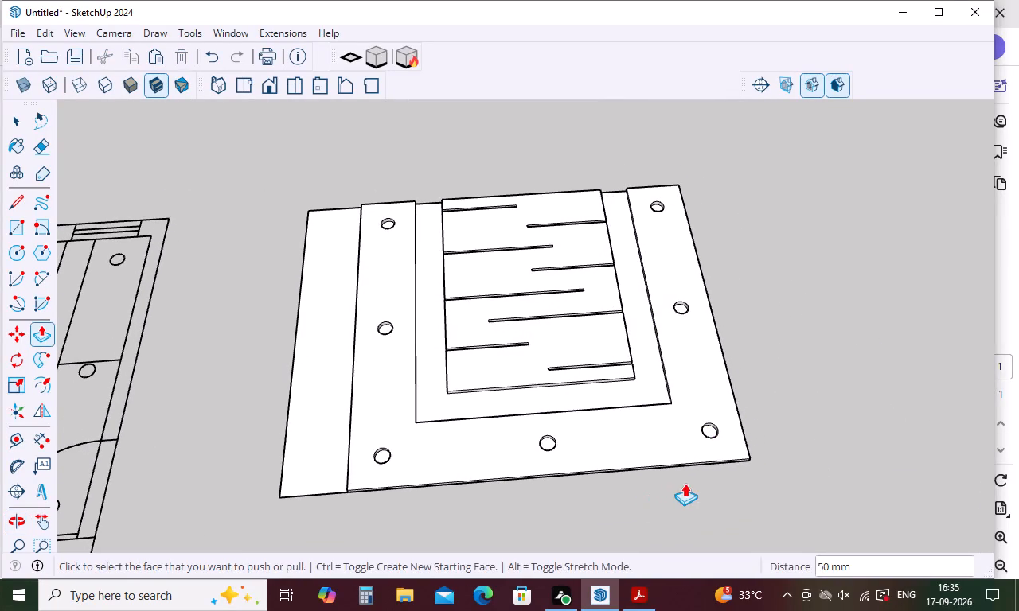
middle_click_drag(685, 483, 702, 441)
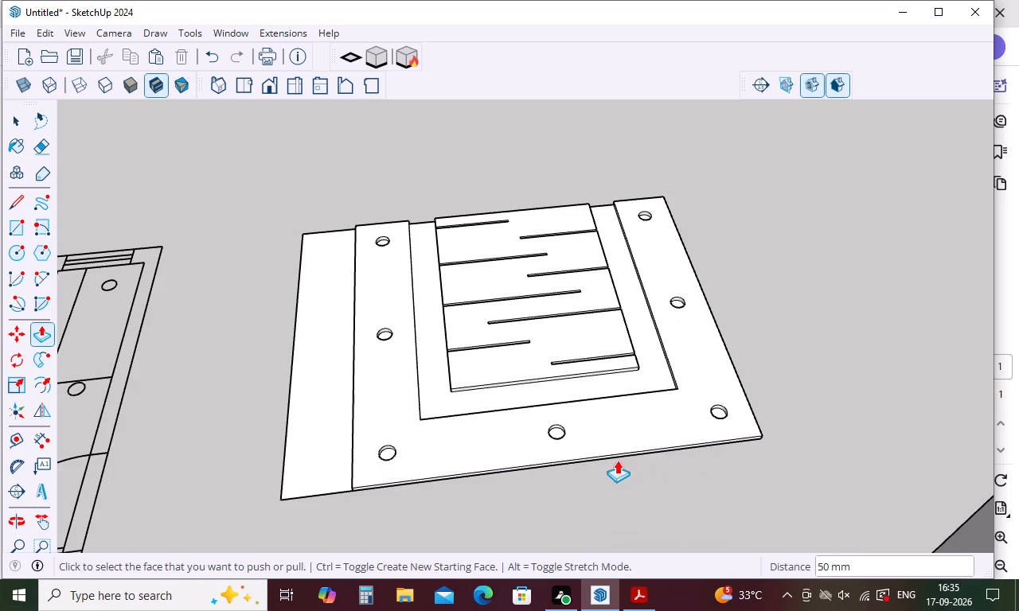
left_click(330, 418)
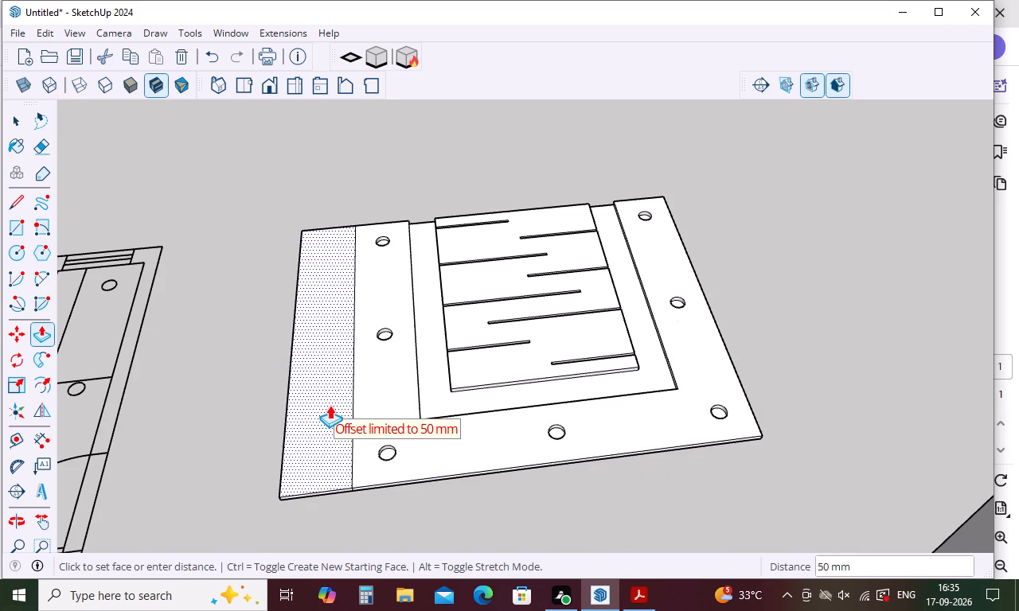
left_click(331, 399)
key("space")
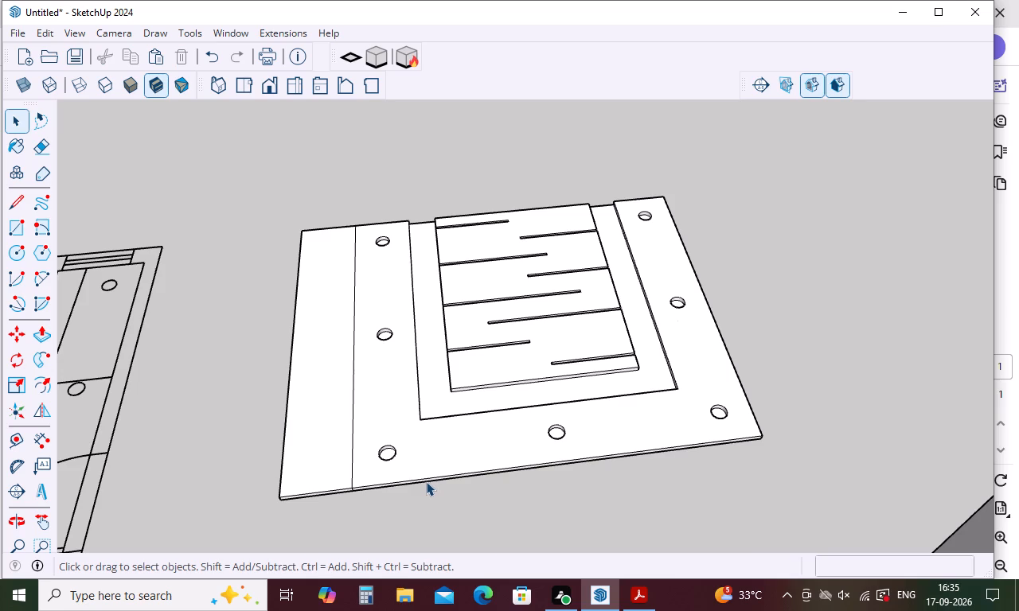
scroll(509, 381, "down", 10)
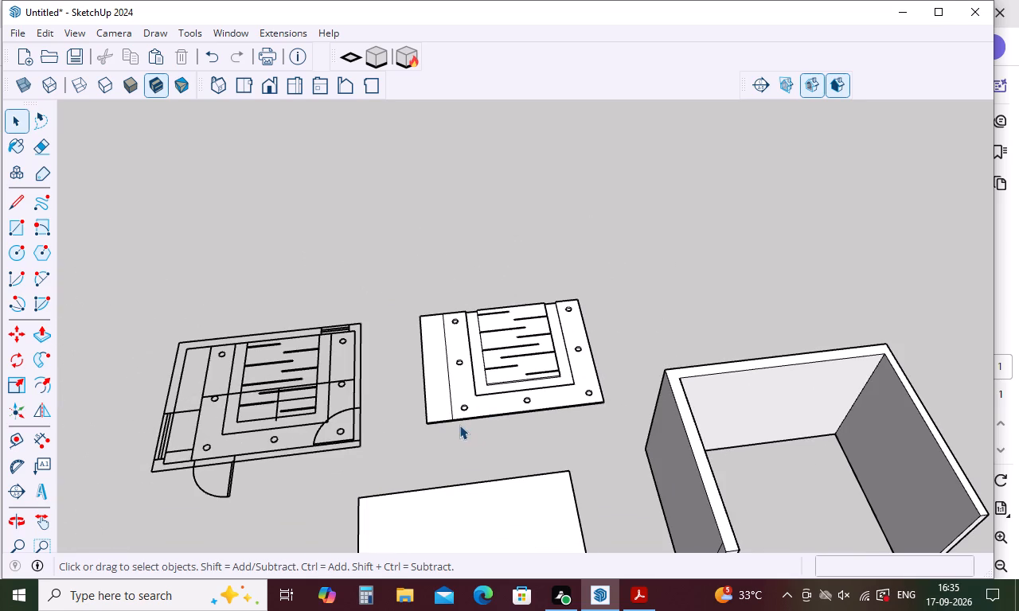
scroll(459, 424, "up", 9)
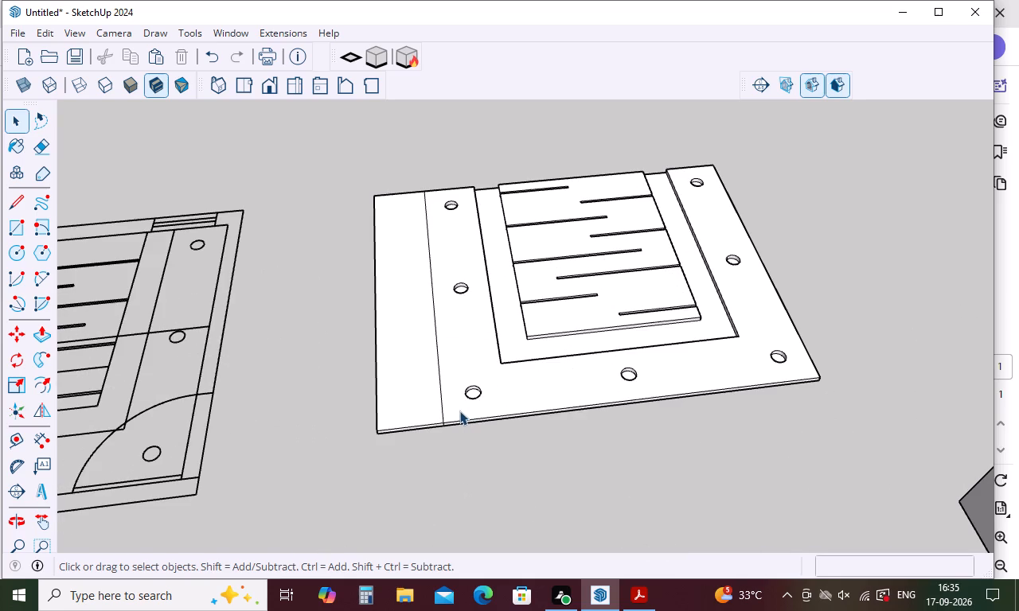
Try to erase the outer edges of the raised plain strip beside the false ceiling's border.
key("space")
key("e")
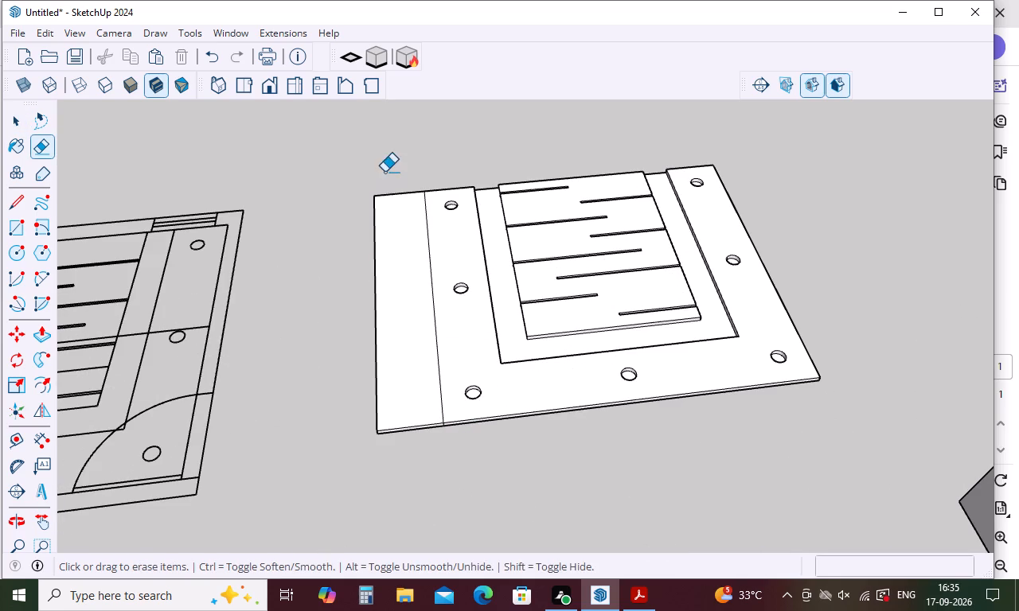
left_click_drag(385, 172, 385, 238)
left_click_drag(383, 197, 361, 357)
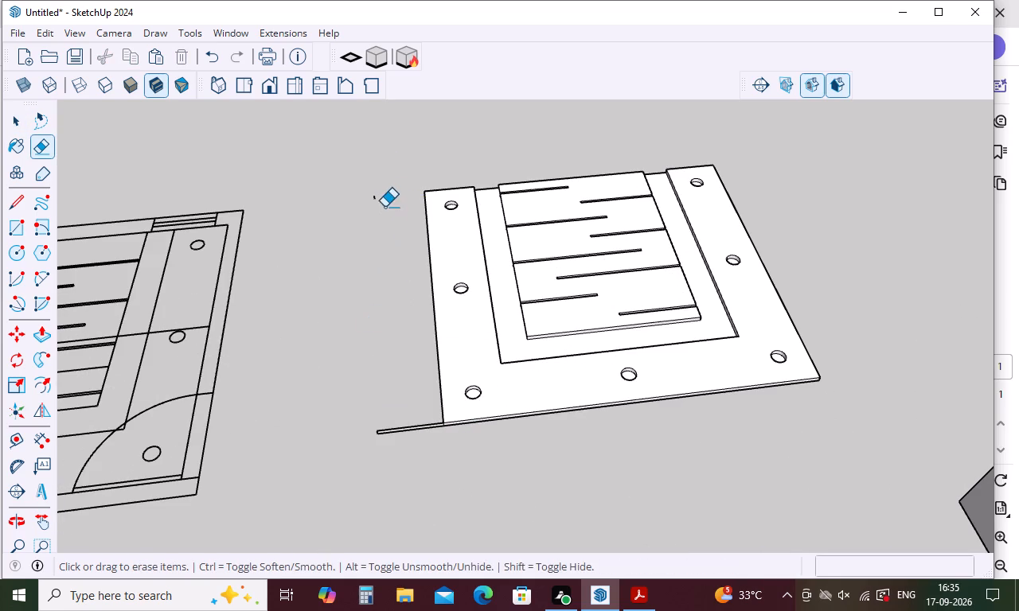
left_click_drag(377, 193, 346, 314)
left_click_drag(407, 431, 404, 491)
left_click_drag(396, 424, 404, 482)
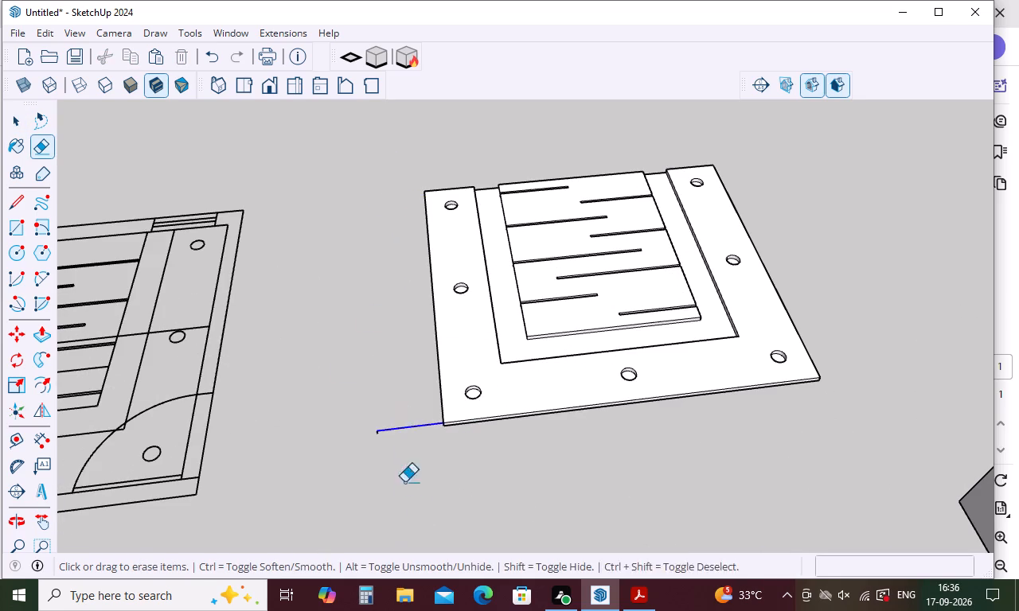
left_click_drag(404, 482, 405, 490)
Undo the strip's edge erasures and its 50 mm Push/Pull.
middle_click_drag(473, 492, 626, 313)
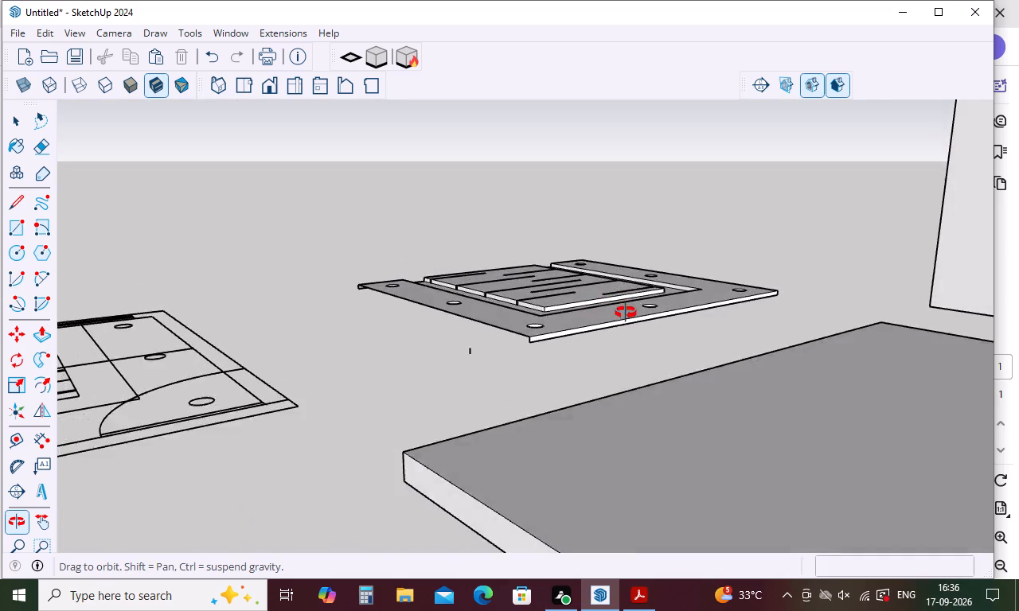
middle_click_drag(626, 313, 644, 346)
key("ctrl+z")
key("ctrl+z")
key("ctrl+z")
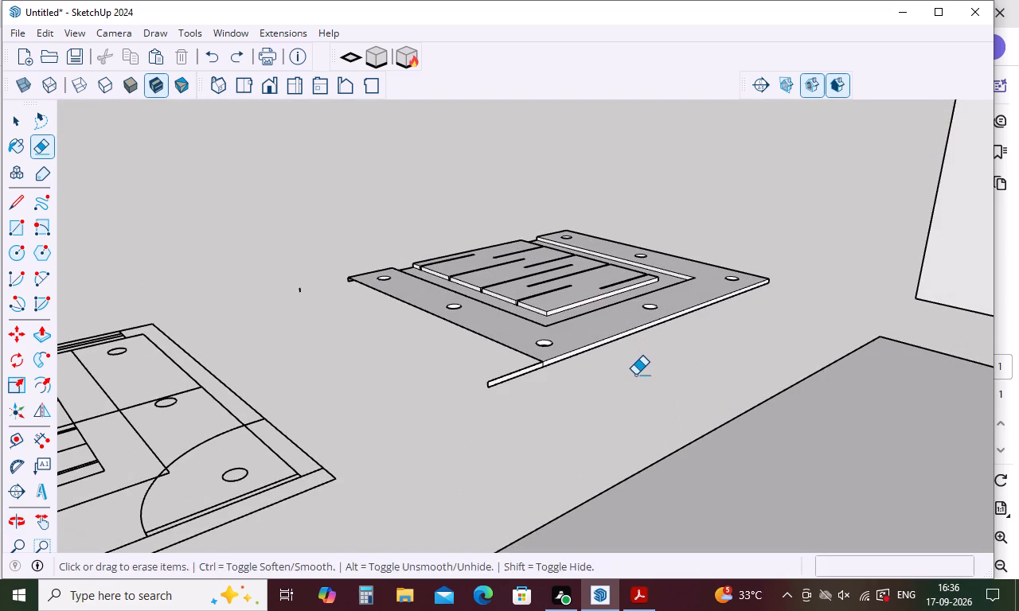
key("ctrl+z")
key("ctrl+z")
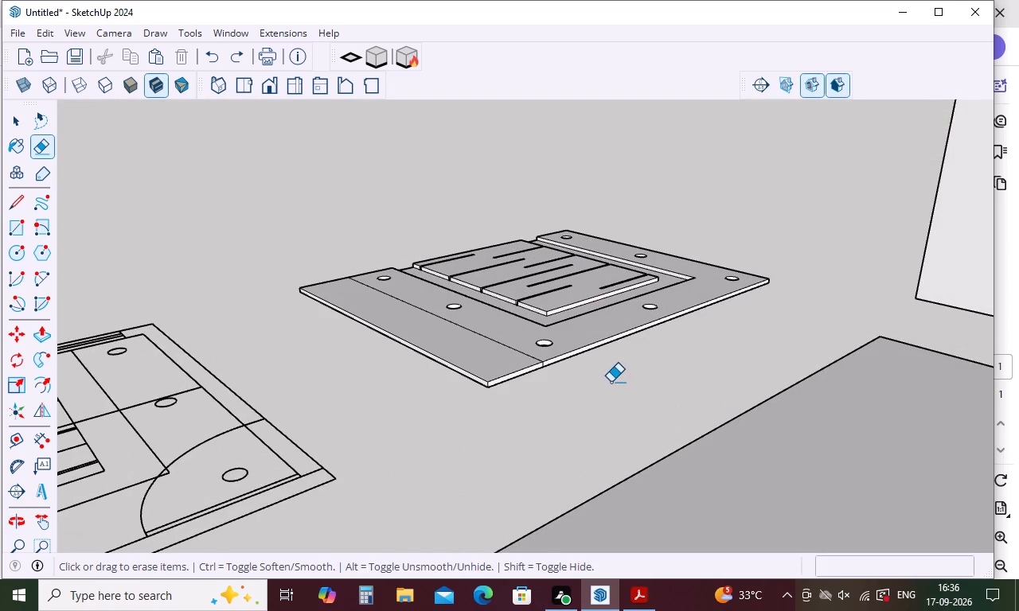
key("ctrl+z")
Erase the flat strip's outline edges beside the false ceiling, leaving only the border with light holes and the slotted panel.
left_click_drag(494, 377, 500, 406)
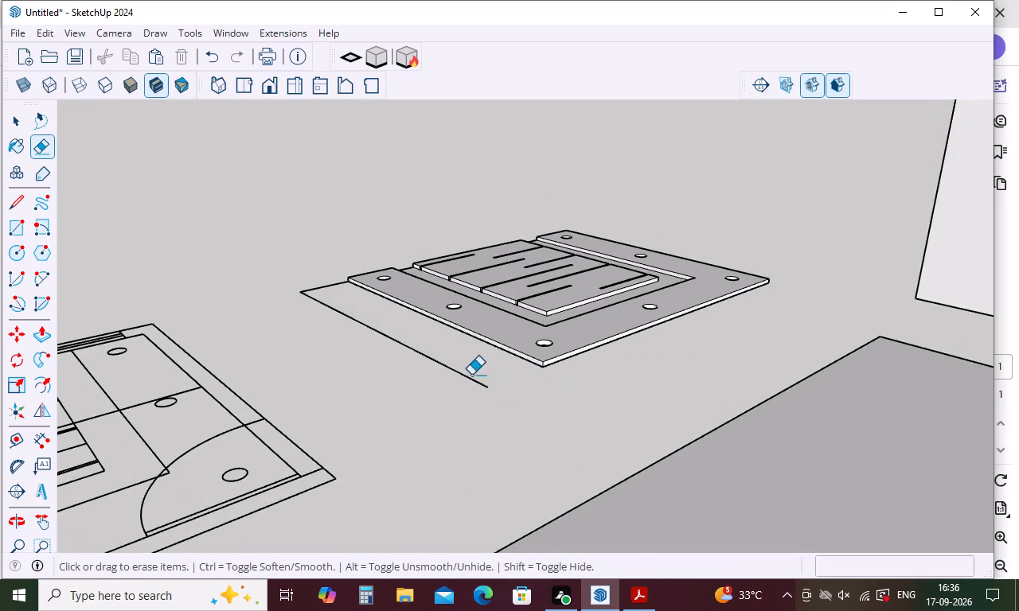
left_click_drag(317, 253, 330, 372)
Select all of the false ceiling's connected geometry and make it a group.
scroll(410, 405, "down", 4)
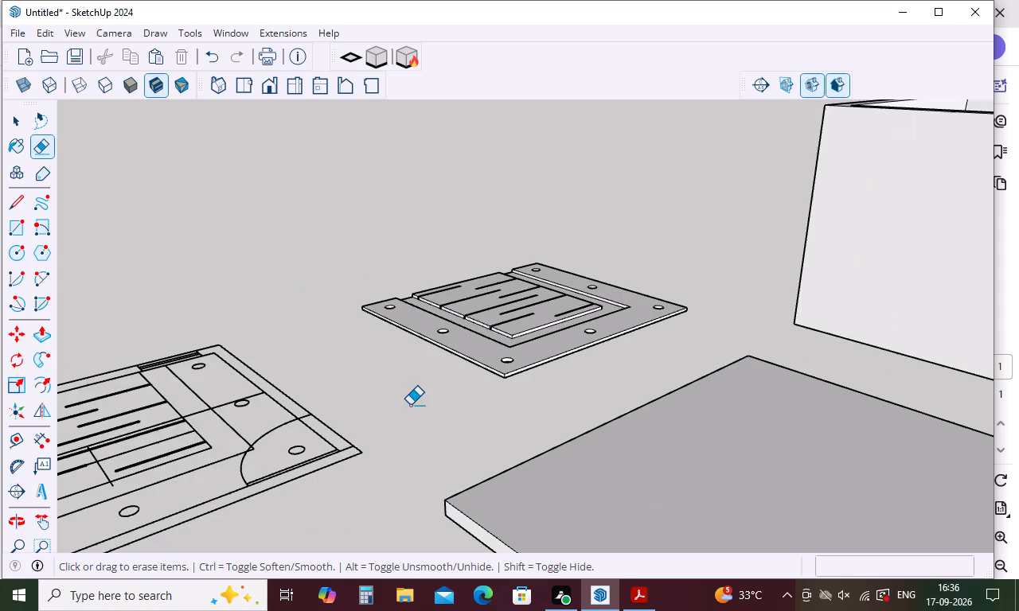
middle_click_drag(474, 407, 342, 456)
key("space")
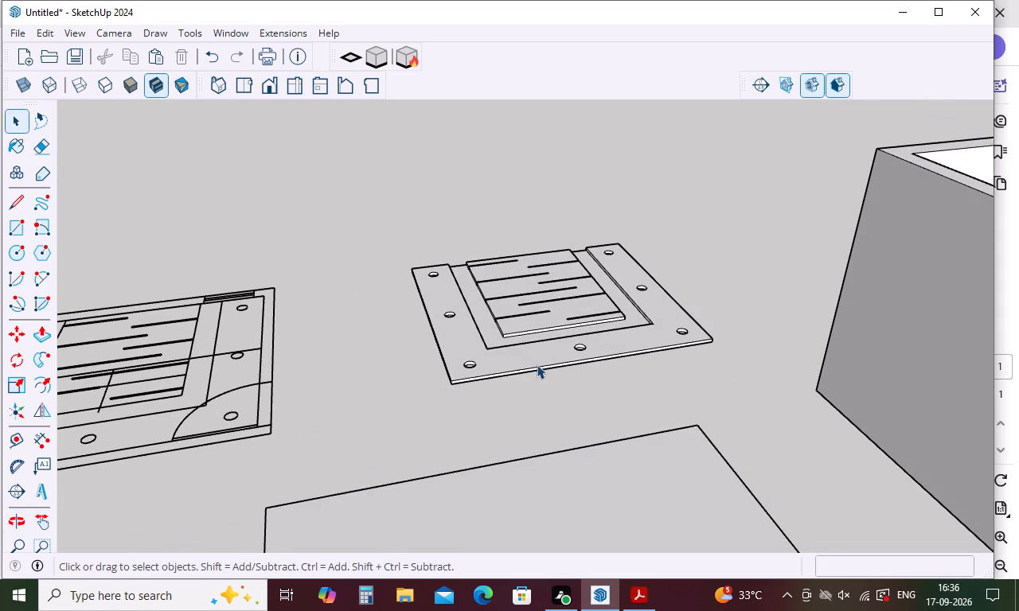
triple_click(537, 364)
left_click(537, 364)
right_click(537, 364)
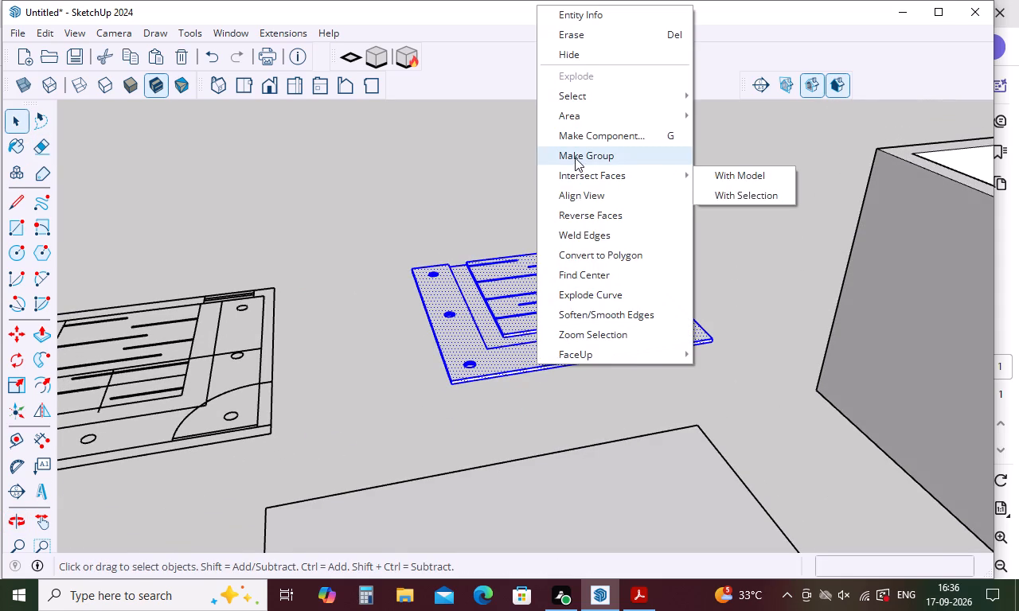
left_click(575, 158)
Select the whole floor slab and make it a group.
scroll(455, 305, "down", 5)
key("space")
triple_click(606, 508)
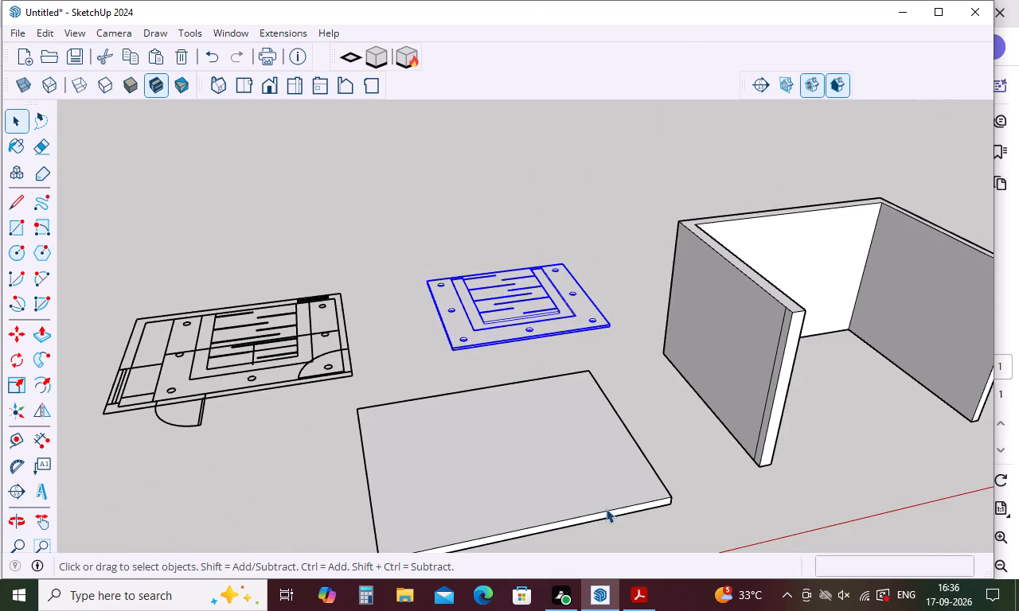
left_click(606, 508)
right_click(606, 495)
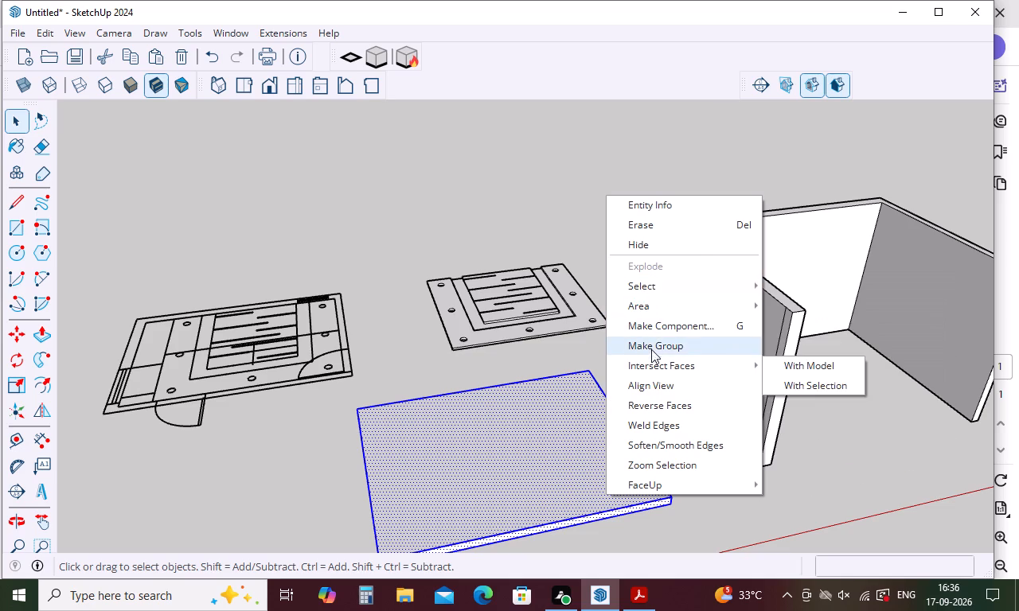
left_click(652, 344)
Select the entire three-sided wall geometry and make it a group.
left_click(718, 516)
triple_click(767, 424)
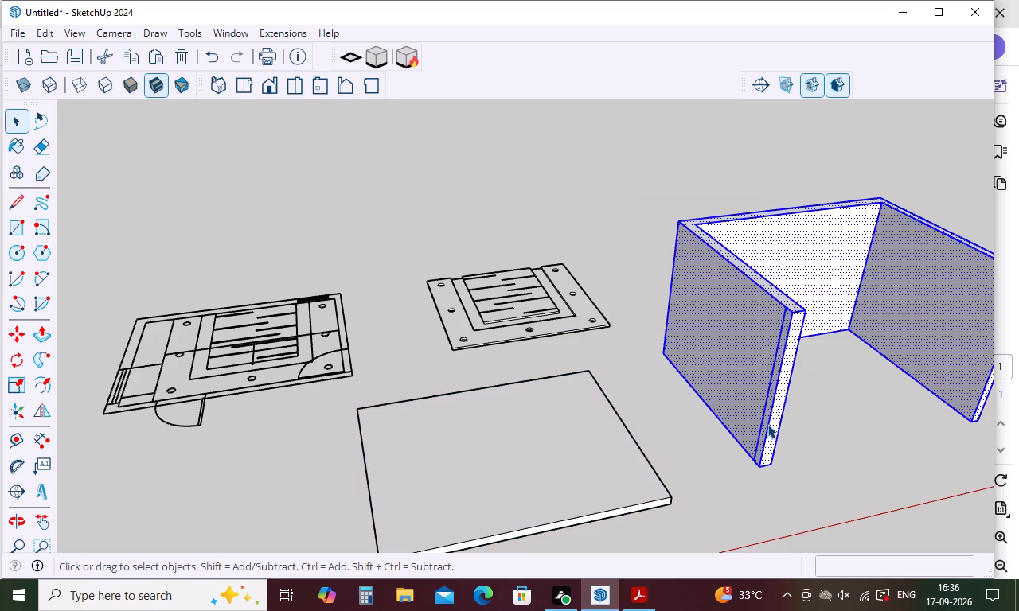
double_click(767, 424)
right_click(766, 424)
left_click(788, 301)
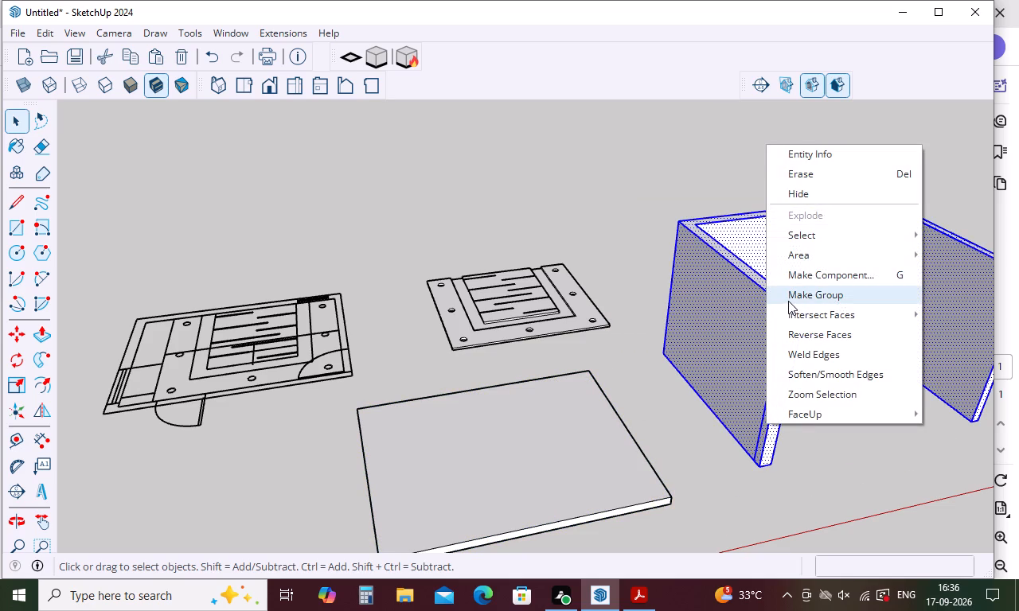
key("Escape")
left_click(703, 505)
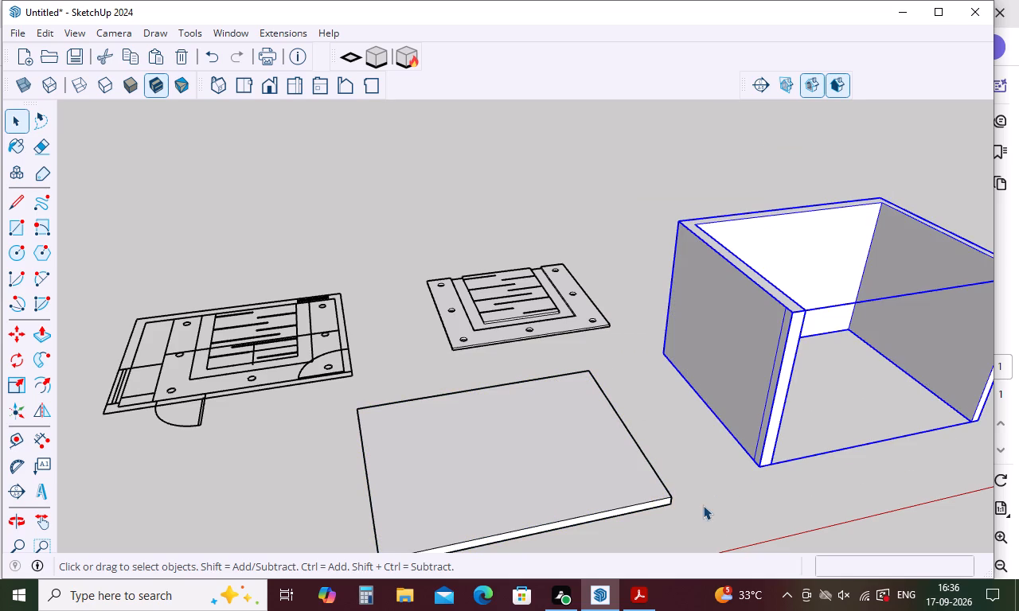
Open the wall group and erase the stray vertical line near the open end of one side wall's outer face.
double_click(749, 437)
middle_click_drag(779, 452, 912, 418)
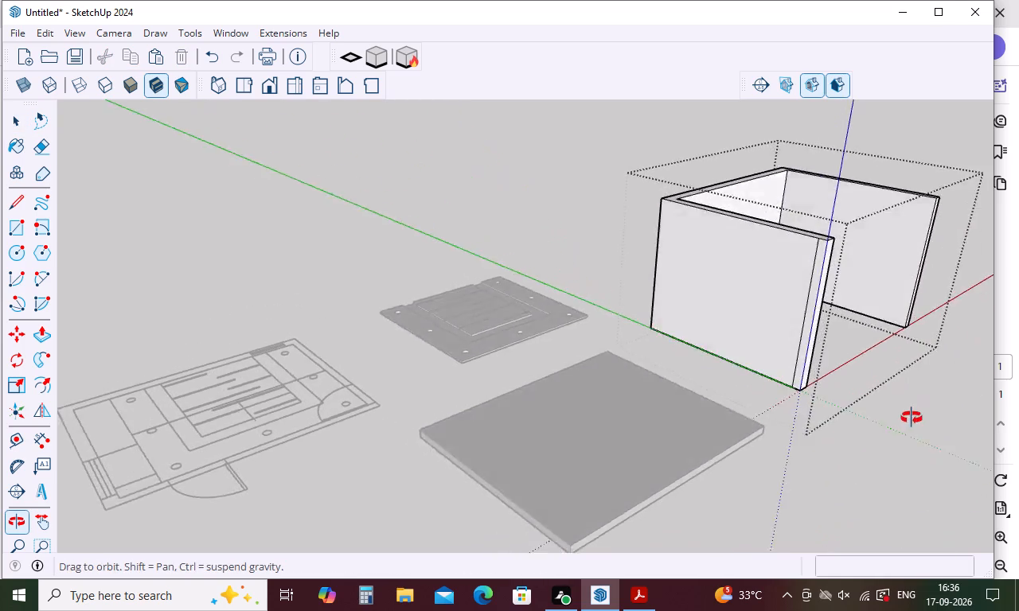
middle_click_drag(912, 418, 933, 395)
scroll(833, 278, "up", 5)
key("e")
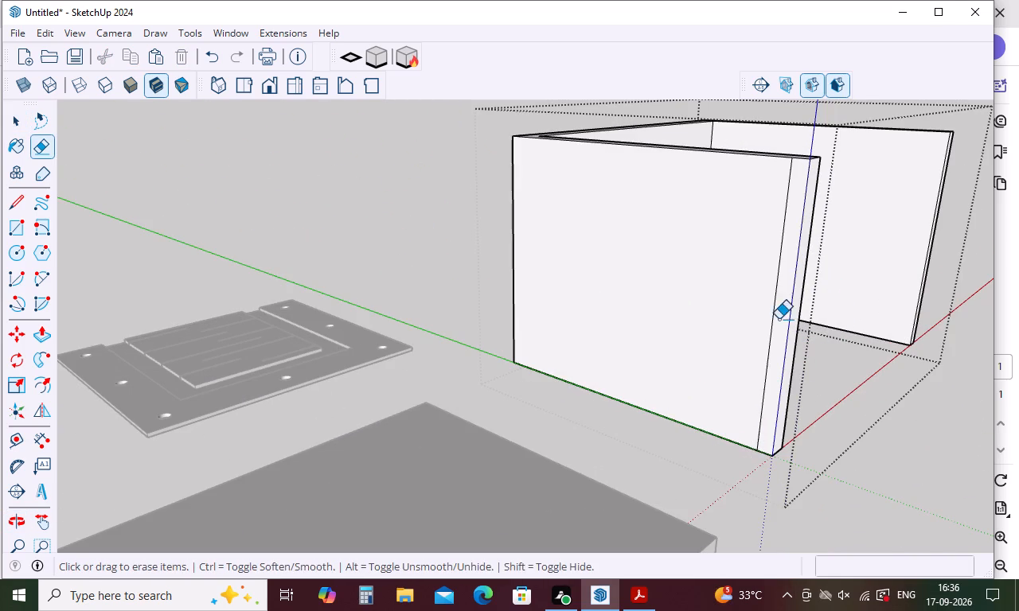
left_click(775, 305)
Erase the three stray vertical lines on the opposite side wall's outer face and close the wall group.
scroll(674, 367, "down", 9)
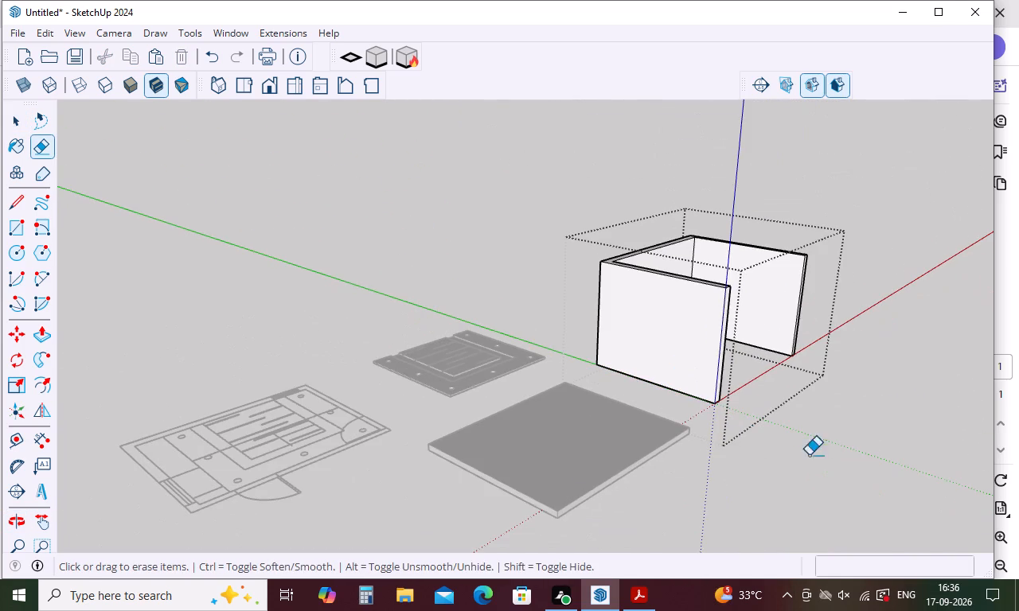
key("space")
middle_click_drag(719, 318, 724, 518)
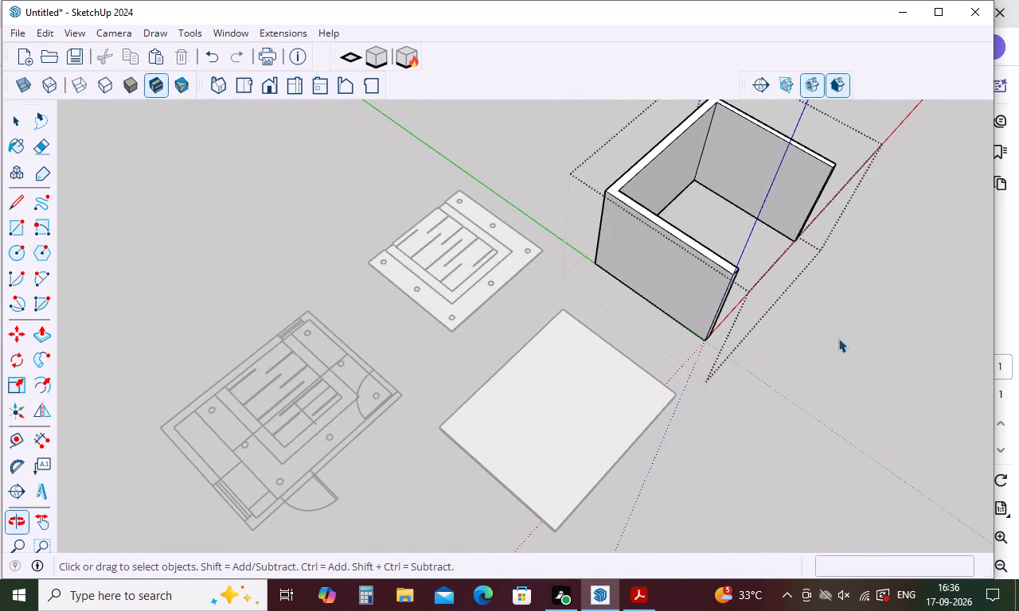
scroll(839, 332, "down", 5)
middle_click_drag(864, 315, 271, 92)
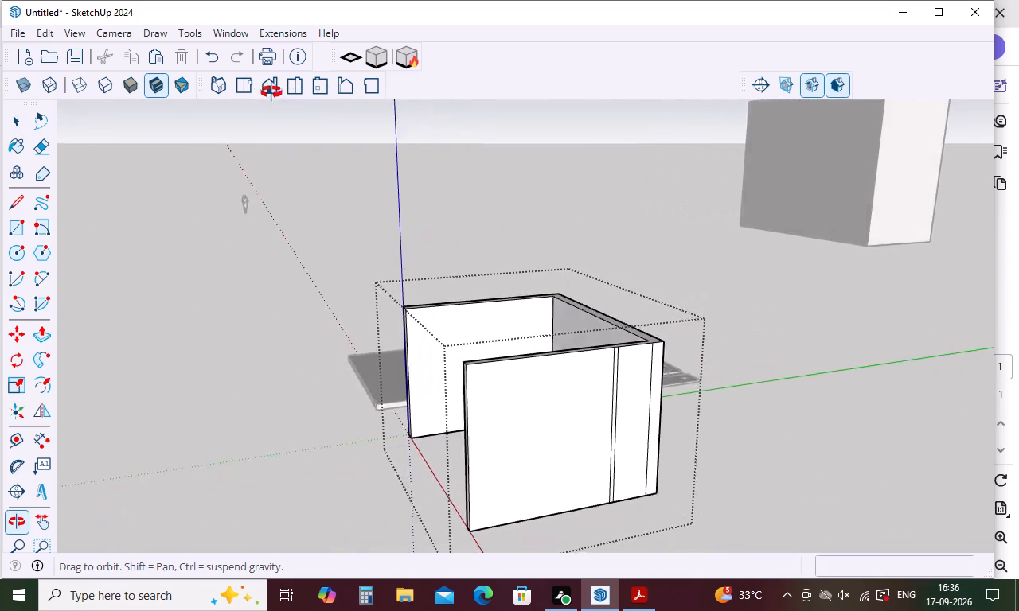
middle_click_drag(271, 92, 238, 88)
scroll(498, 381, "up", 4)
key("e")
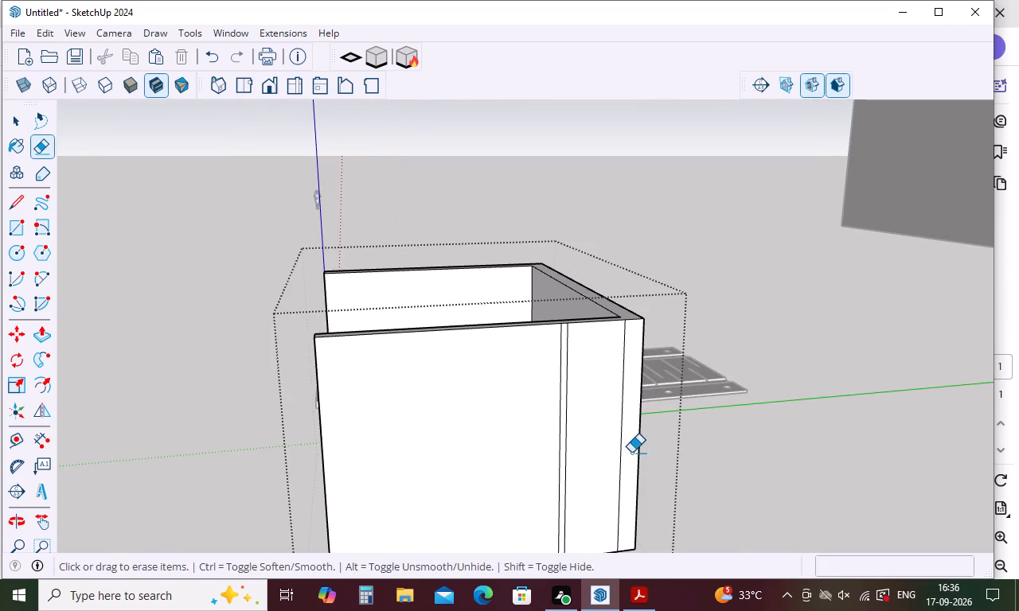
left_click_drag(626, 396, 603, 408)
left_click_drag(572, 391, 504, 436)
scroll(490, 387, "down", 5)
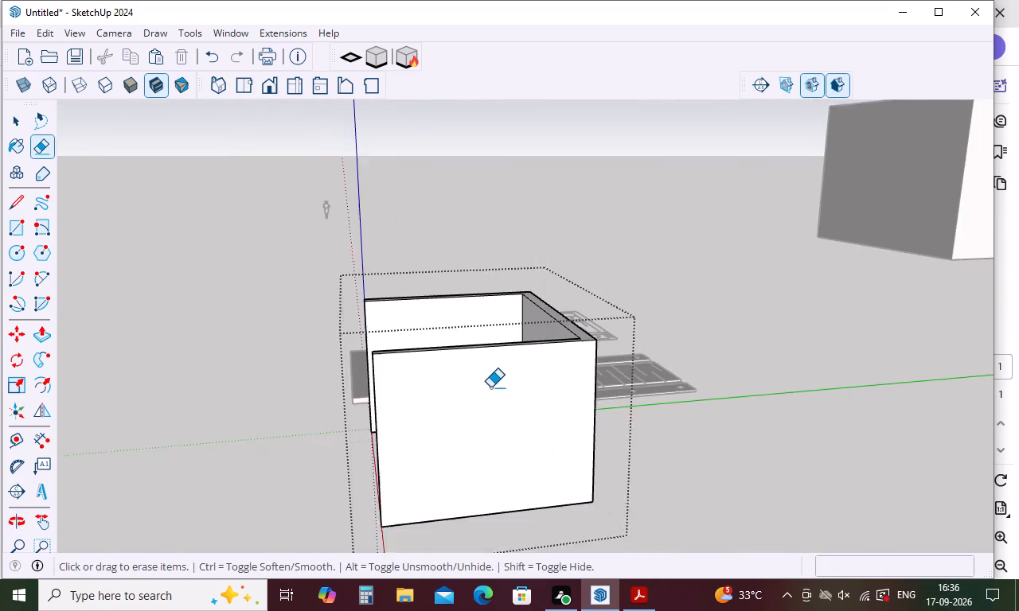
middle_click_drag(617, 435, 576, 508)
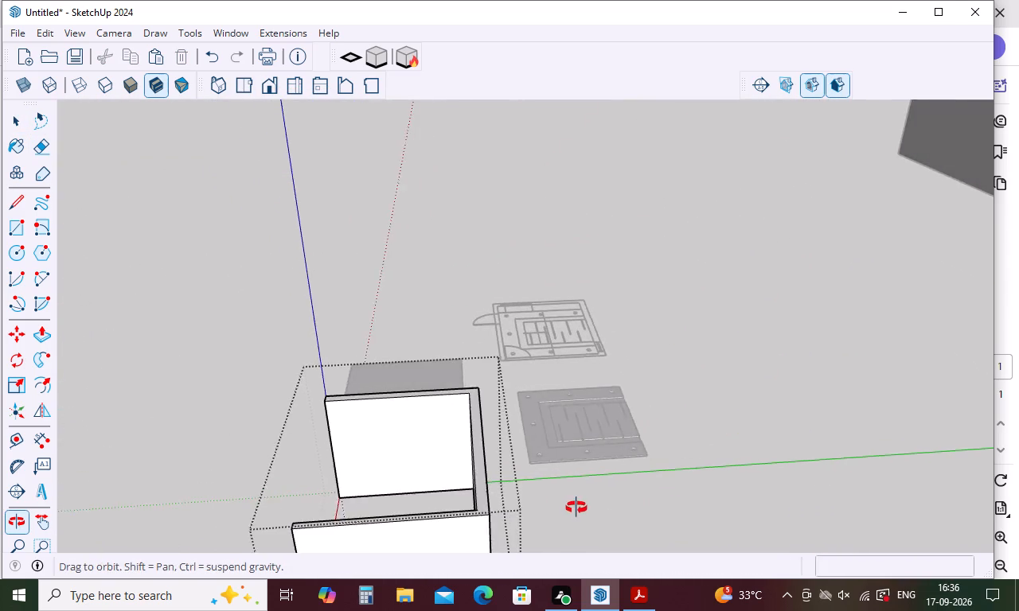
middle_click_drag(576, 508, 651, 298)
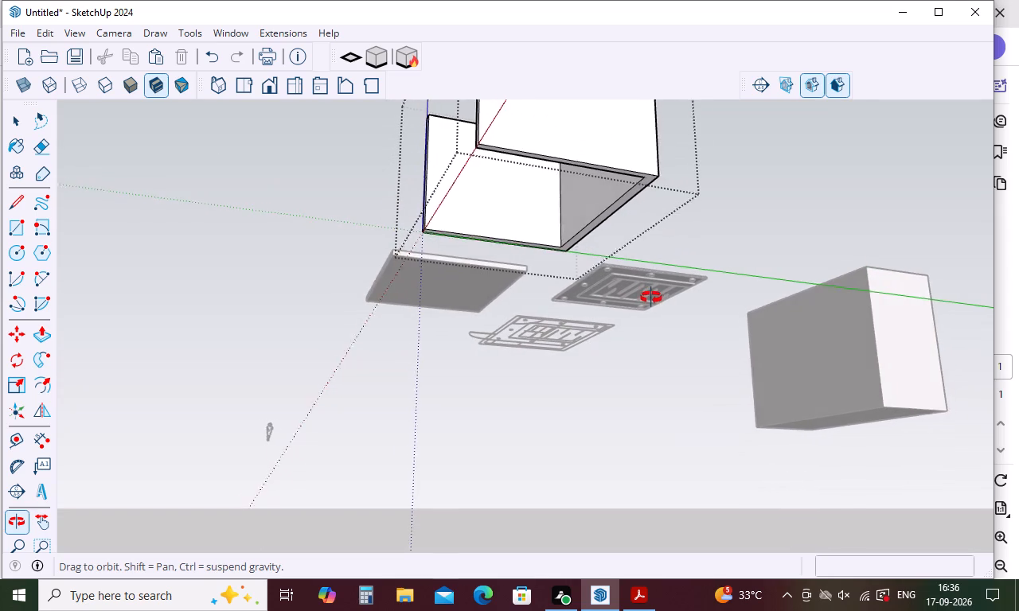
middle_click_drag(651, 298, 924, 488)
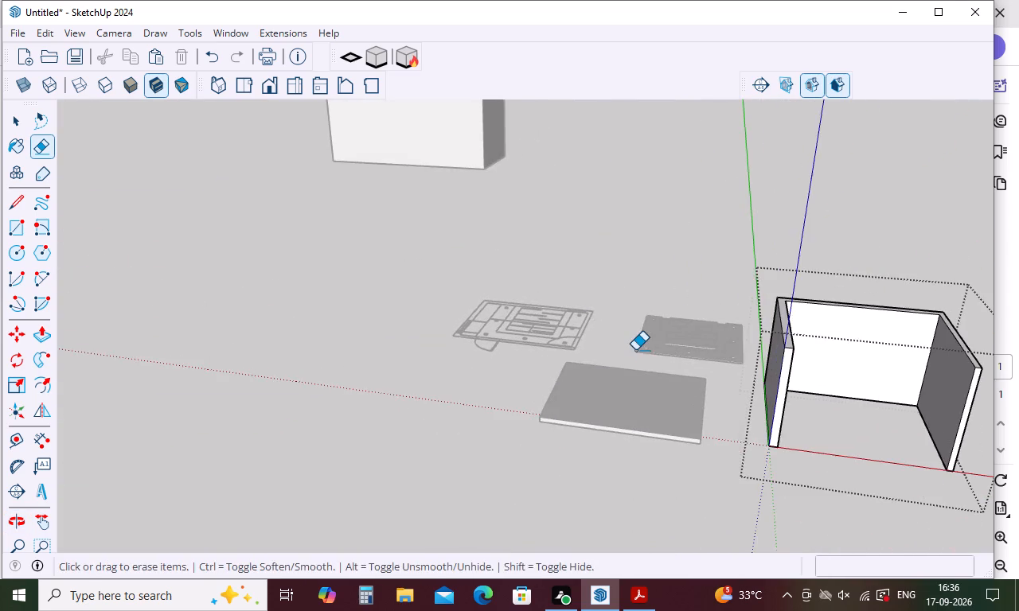
scroll(635, 350, "down", 4)
middle_click_drag(635, 354, 790, 414)
key("space")
left_click(595, 477)
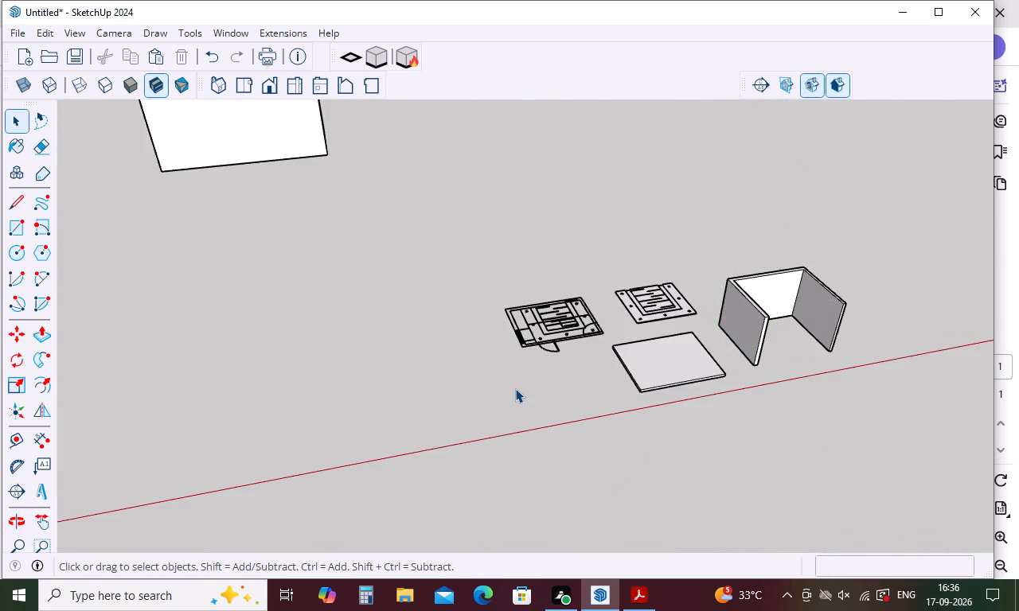
Delete the large solid box standing apart from the plans and the room parts.
scroll(515, 388, "down", 8)
triple_click(326, 188)
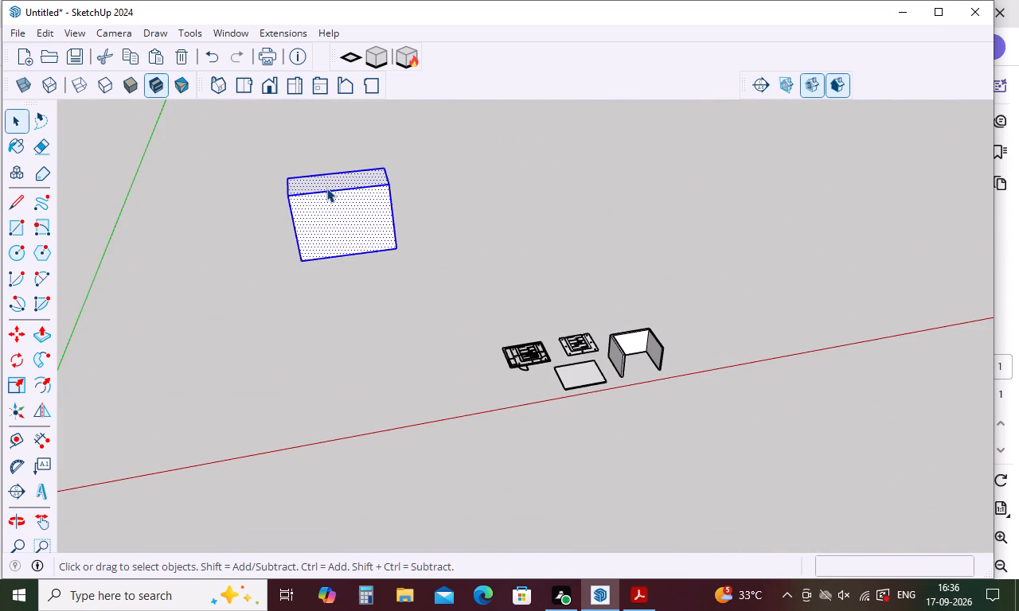
left_click(326, 188)
key("Delete")
Examine the false ceiling, floor slab and walls beside the imported plan from closer views.
scroll(580, 402, "down", 4)
scroll(673, 382, "up", 2)
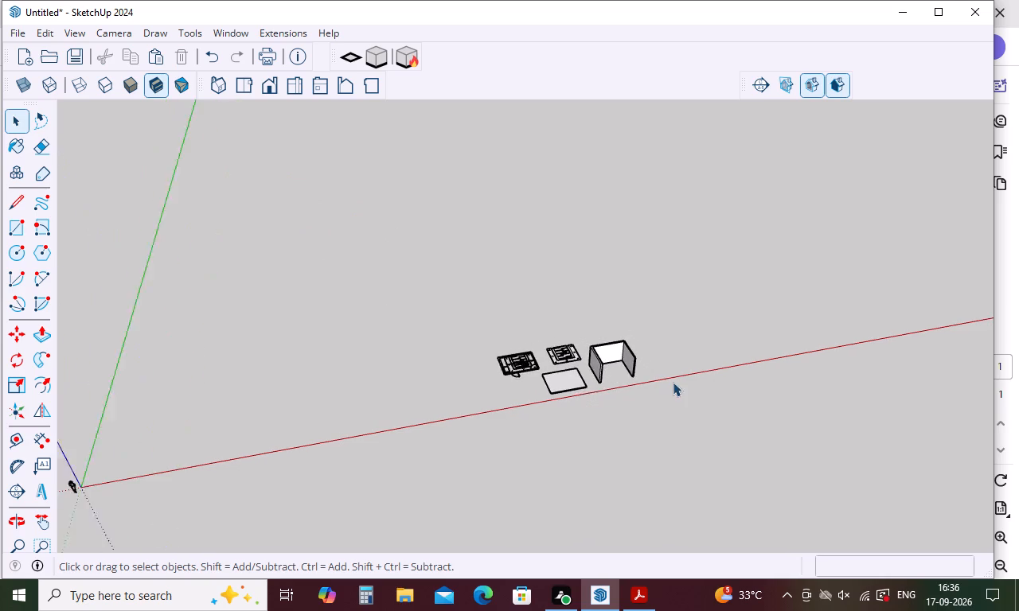
scroll(673, 382, "up", 7)
middle_click_drag(631, 375, 557, 336)
scroll(426, 365, "up", 4)
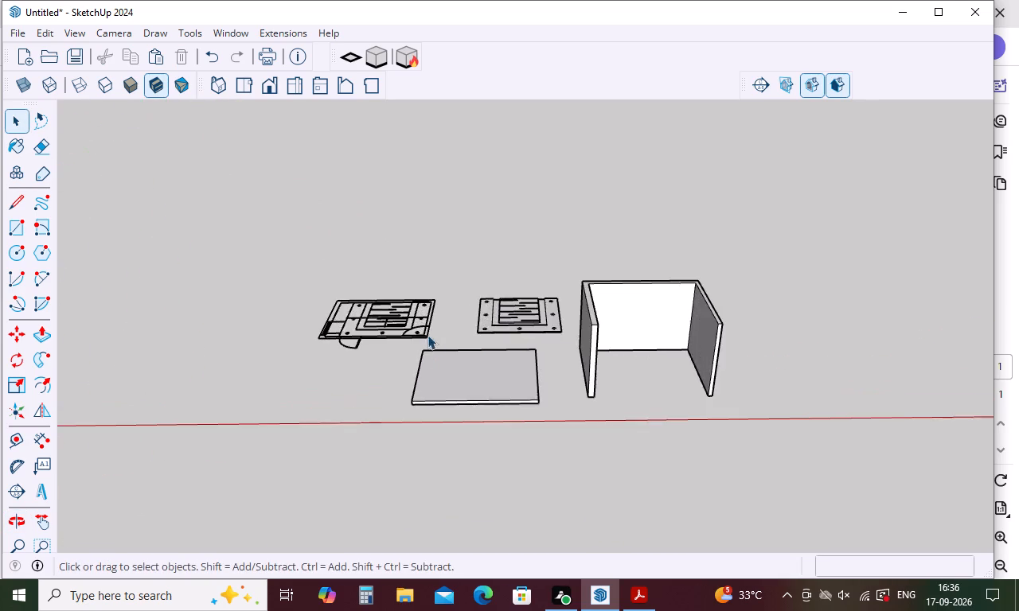
scroll(428, 335, "up", 5)
middle_click_drag(450, 386, 521, 449)
scroll(513, 307, "up", 5)
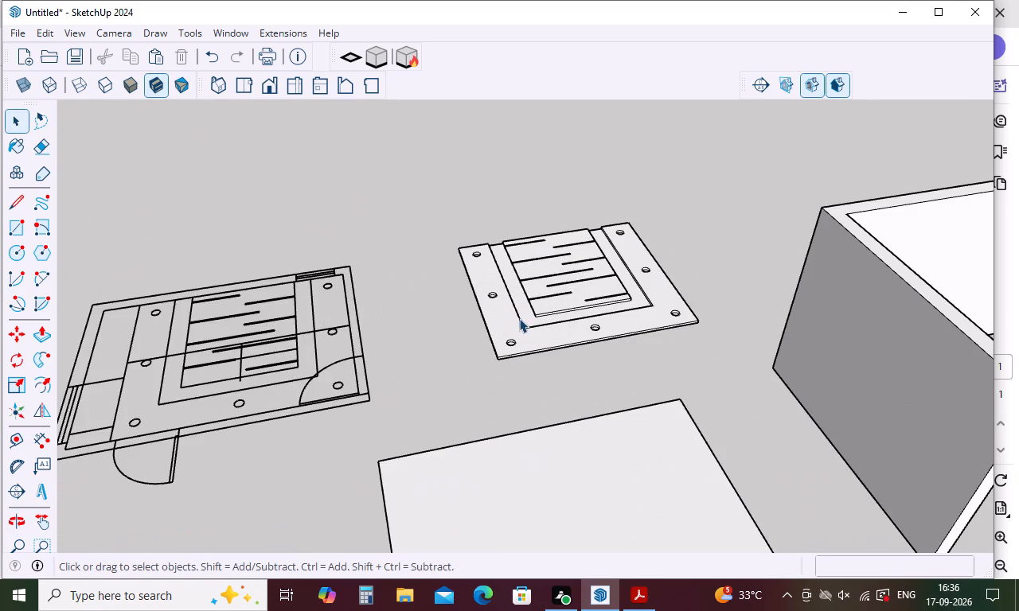
scroll(487, 337, "down", 2)
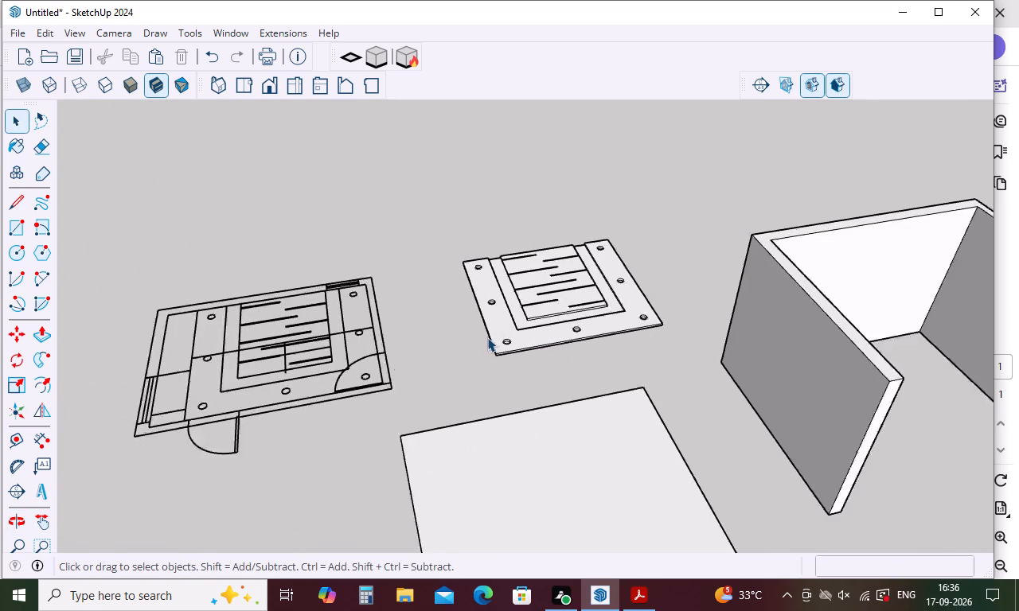
scroll(487, 337, "down", 2)
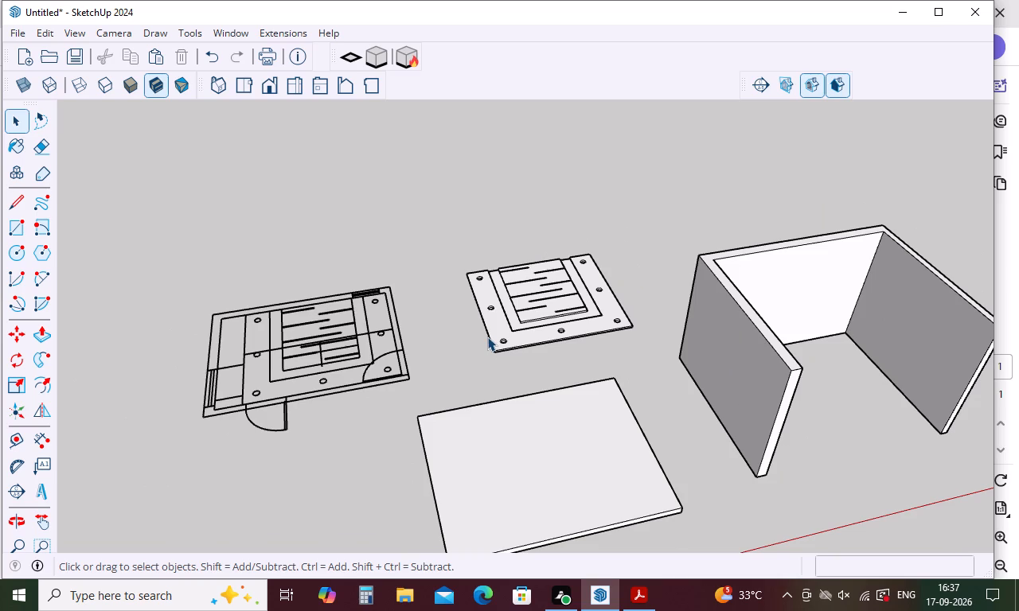
scroll(500, 329, "up", 4)
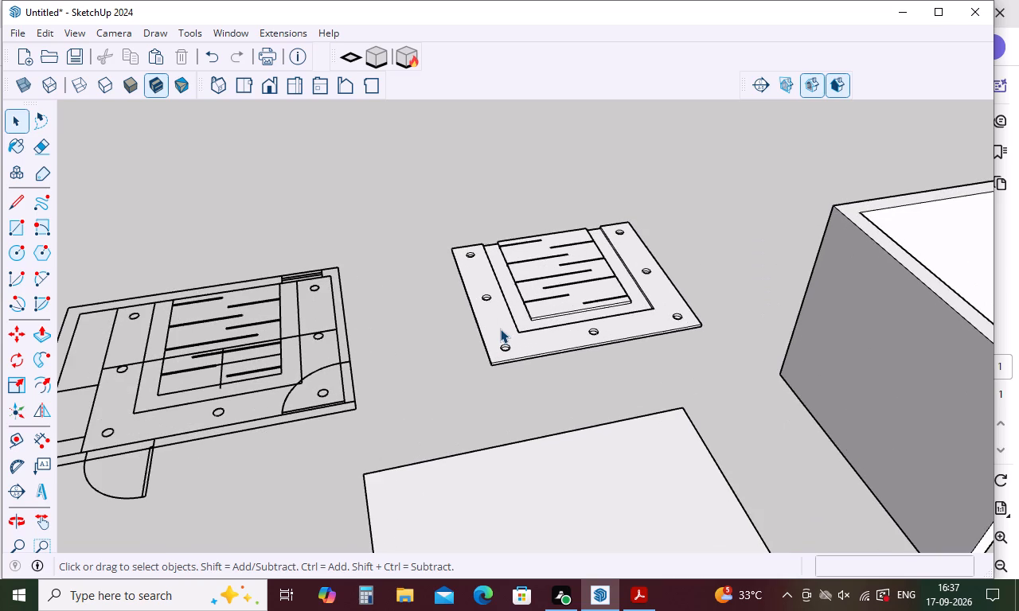
scroll(500, 329, "down", 4)
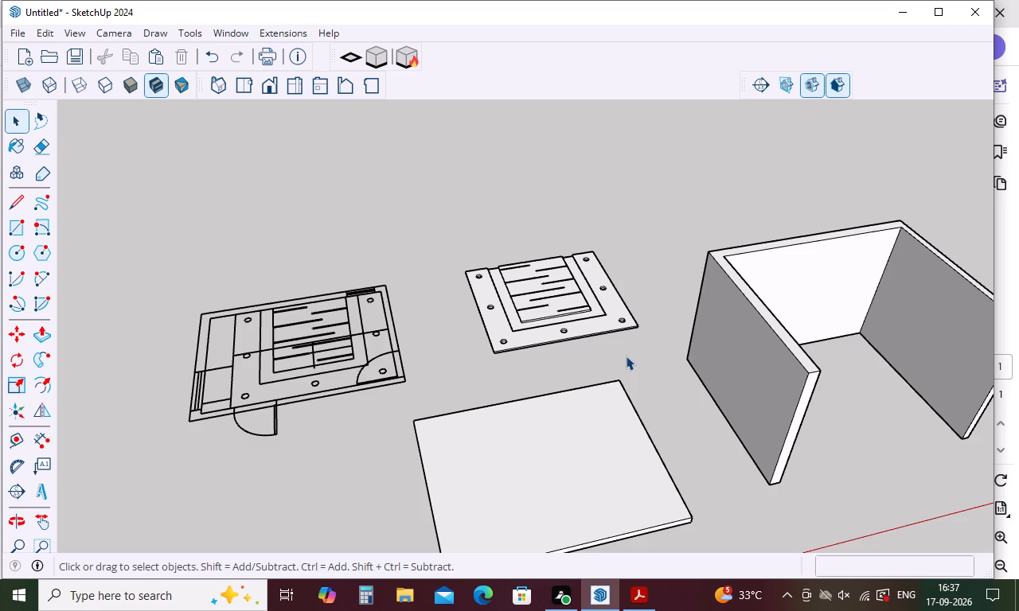
scroll(574, 348, "up", 4)
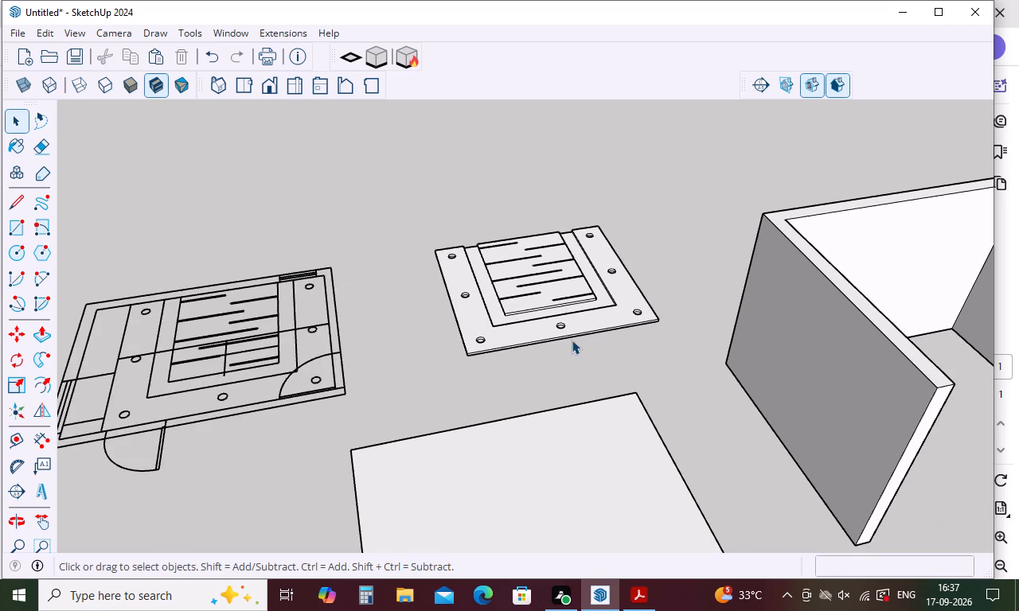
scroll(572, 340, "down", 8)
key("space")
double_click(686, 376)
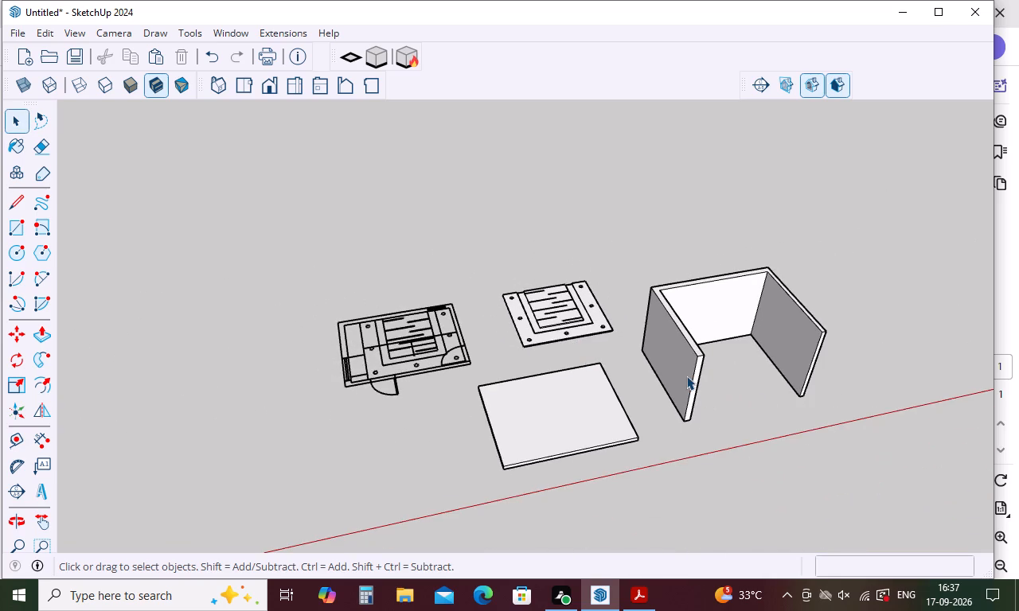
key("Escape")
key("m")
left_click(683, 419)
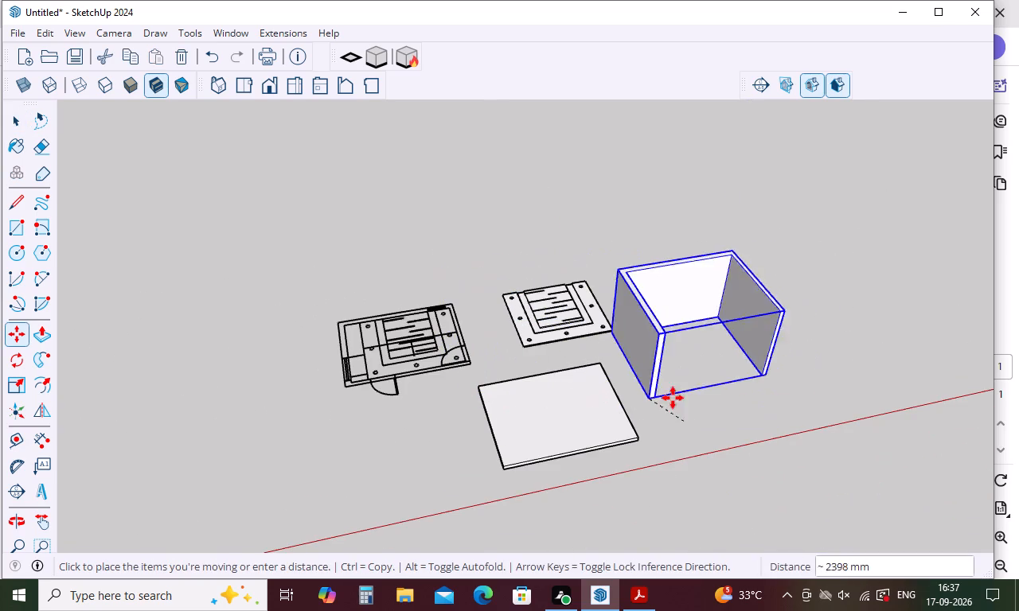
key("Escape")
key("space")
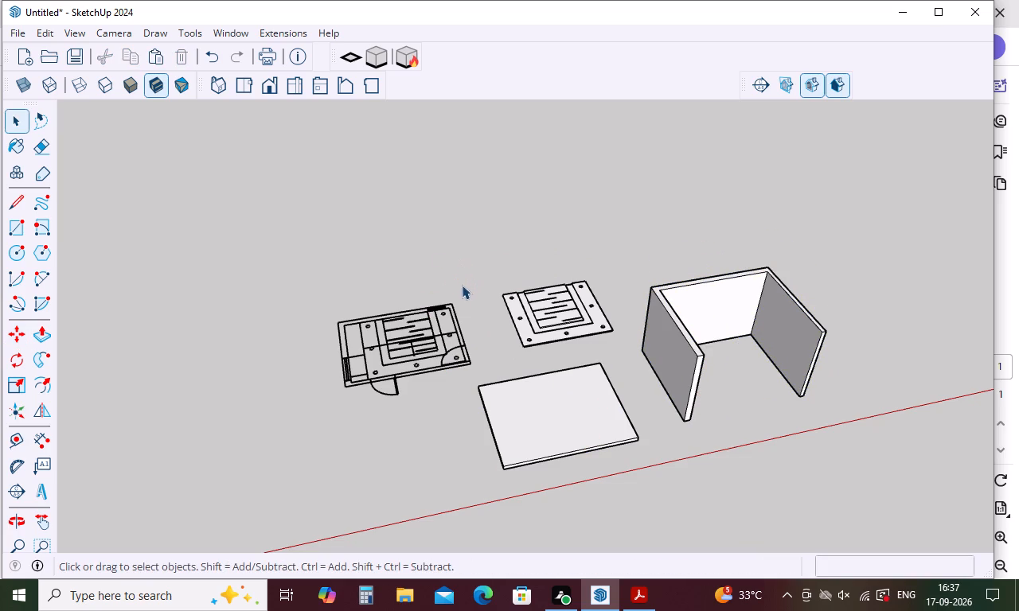
Copy the whole imported plan about 6258 mm along the green axis and clear the selection.
left_click_drag(474, 278, 299, 391)
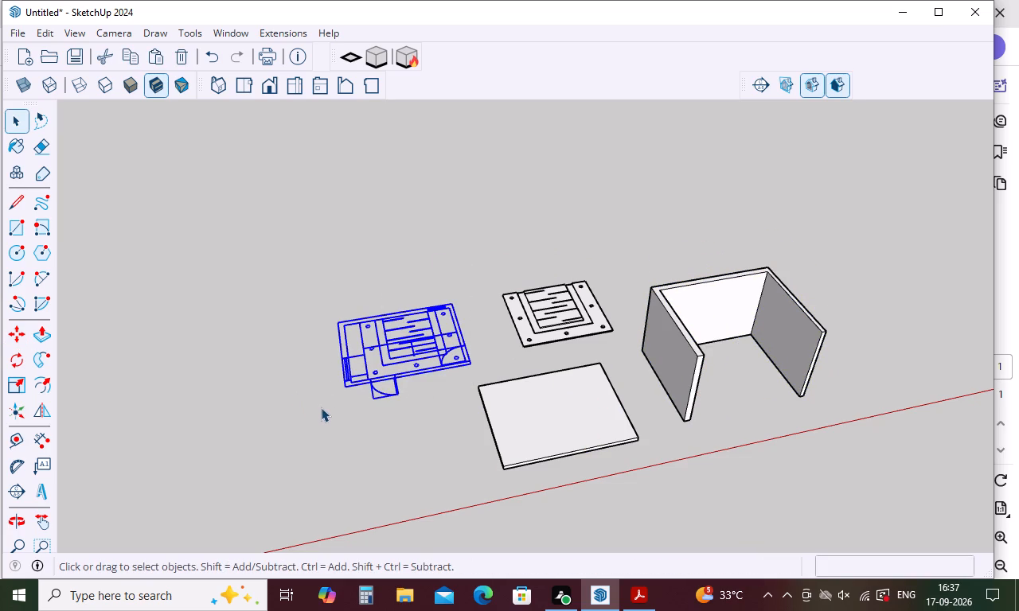
key("m")
left_click(344, 381)
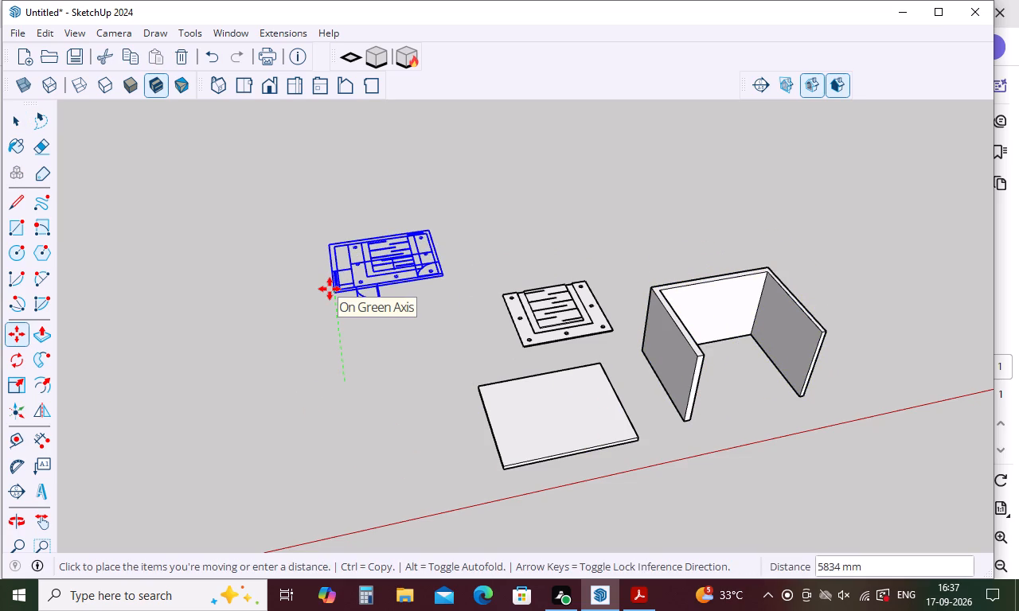
left_click(326, 283)
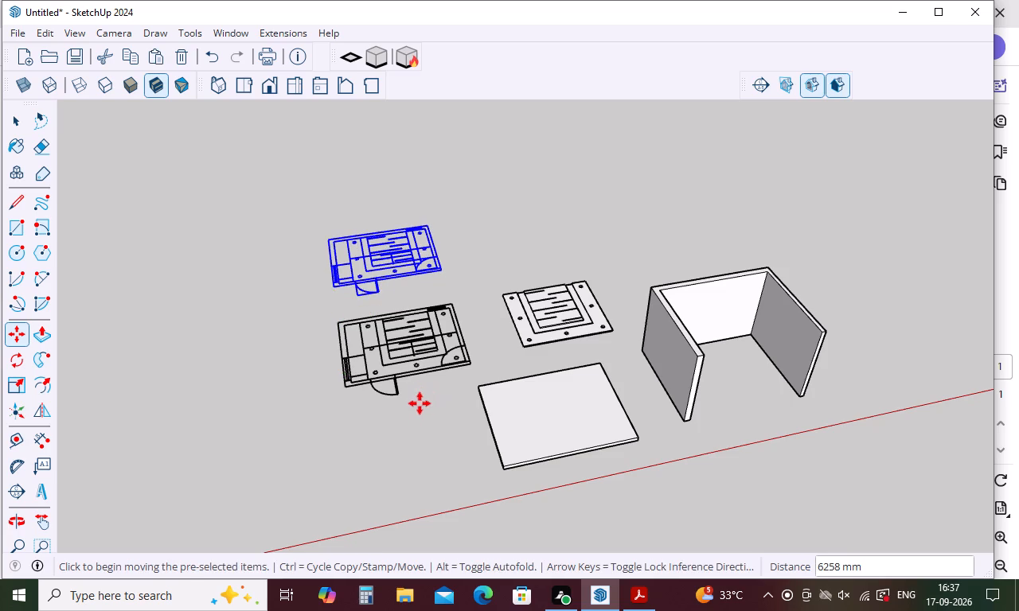
key("space")
left_click(416, 422)
Move the wall group by its outer bottom corner onto the matching outer corner of the original imported plan.
middle_click_drag(435, 419, 437, 453)
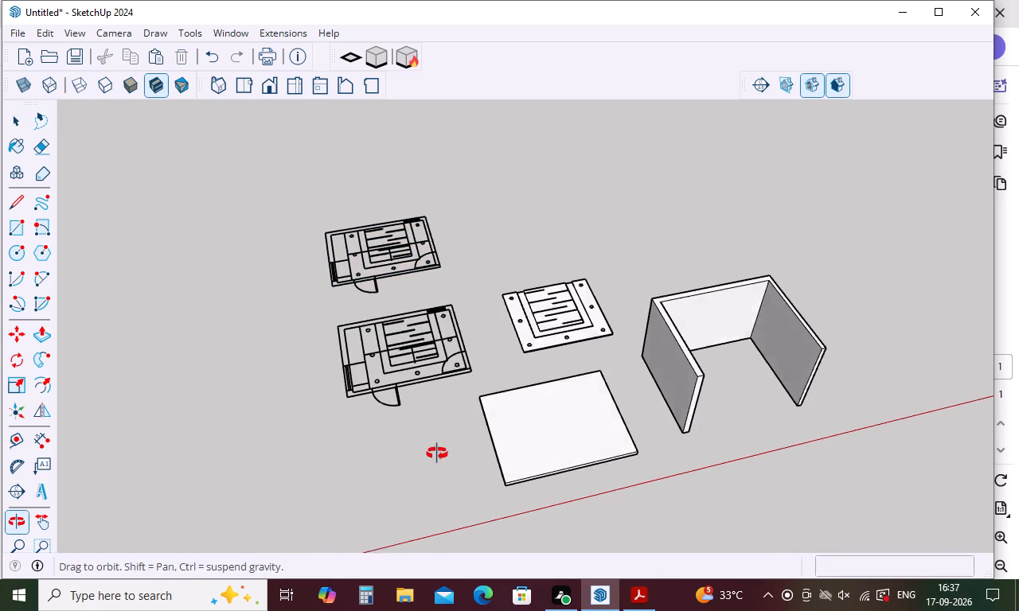
middle_click_drag(437, 453, 438, 508)
key("m")
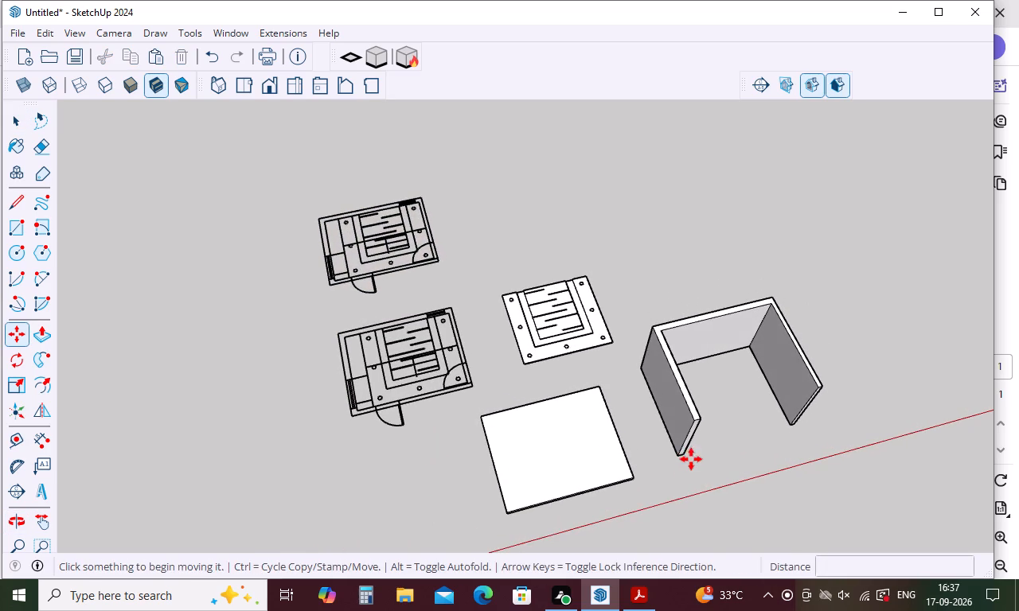
left_click(677, 458)
scroll(356, 415, "up", 4)
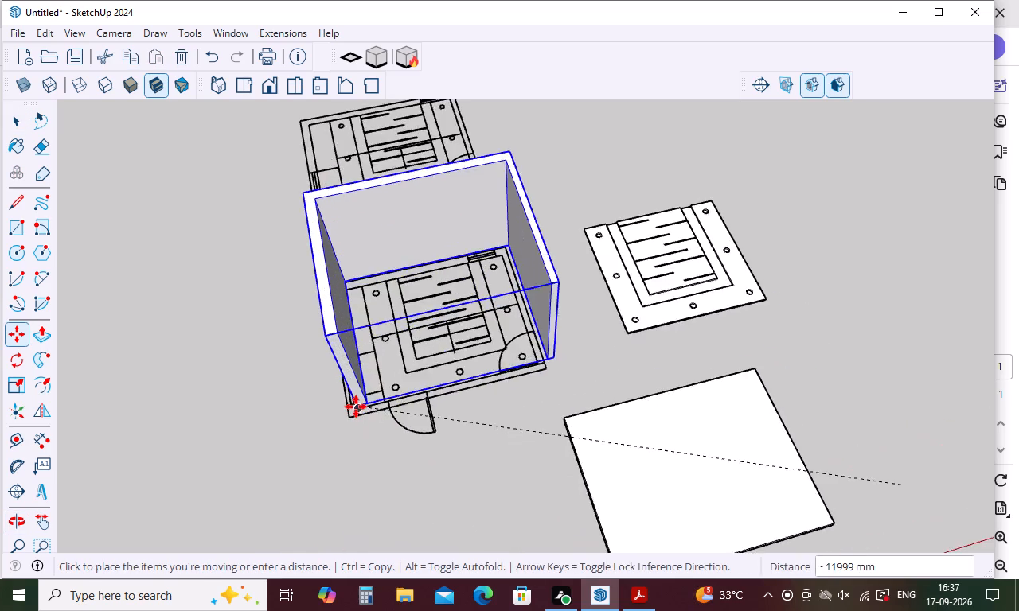
scroll(356, 407, "up", 11)
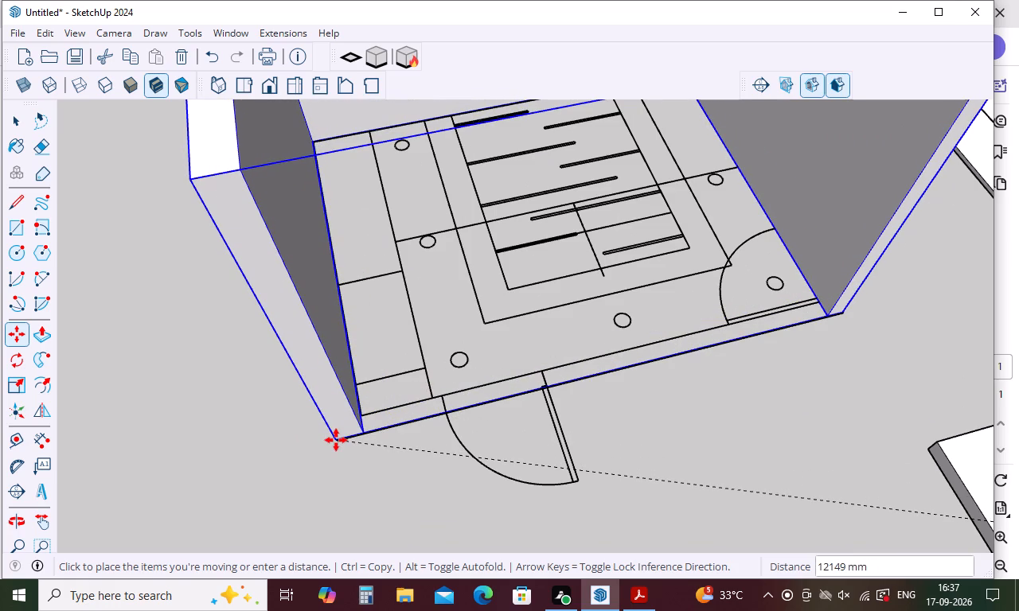
left_click(336, 440)
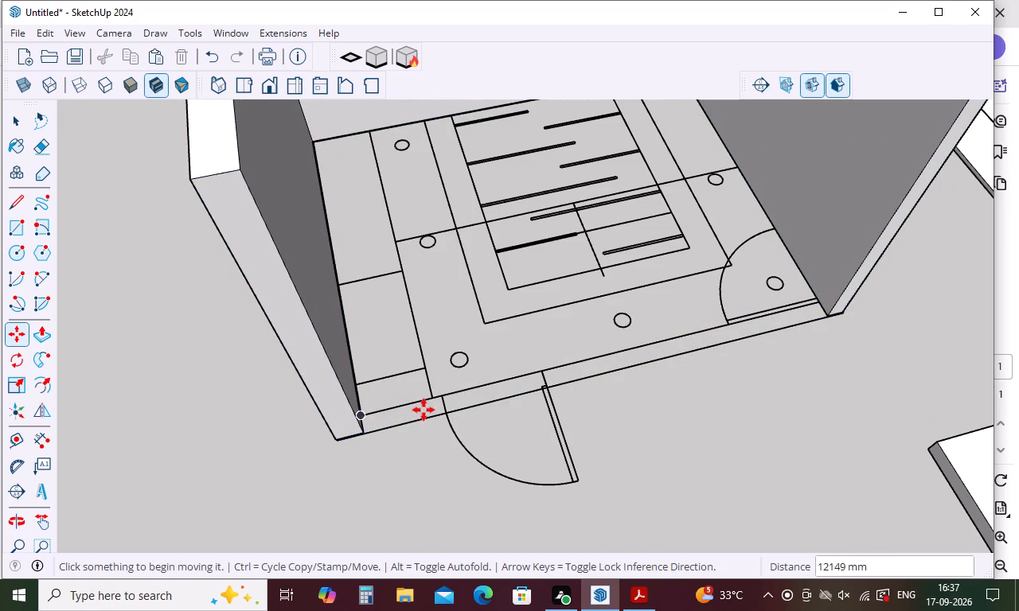
Turn on the back edges display so the plan lines can be seen through the walls.
scroll(424, 410, "down", 9)
middle_click_drag(439, 422, 553, 331)
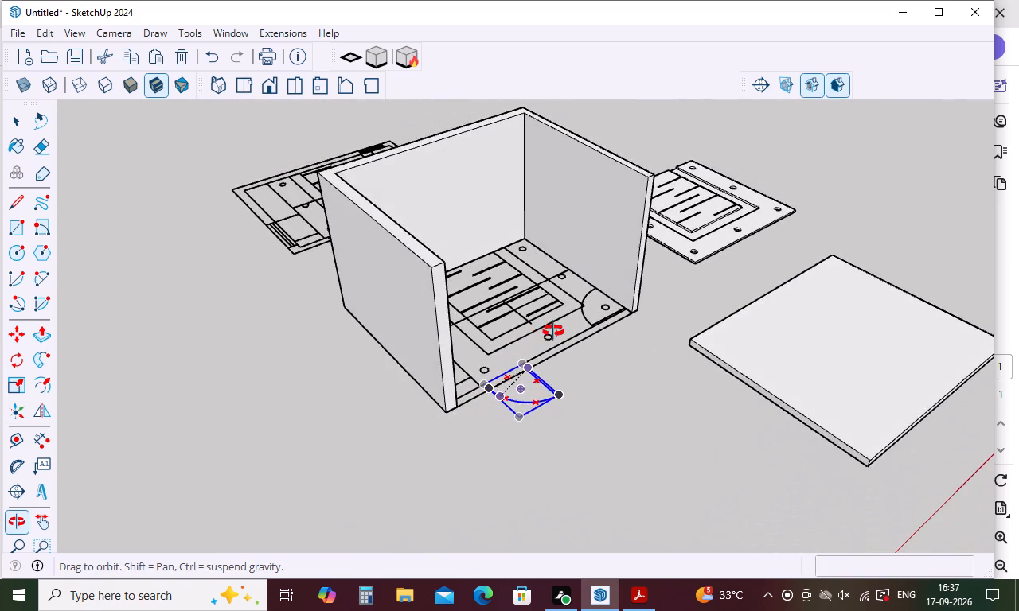
middle_click_drag(553, 331, 630, 254)
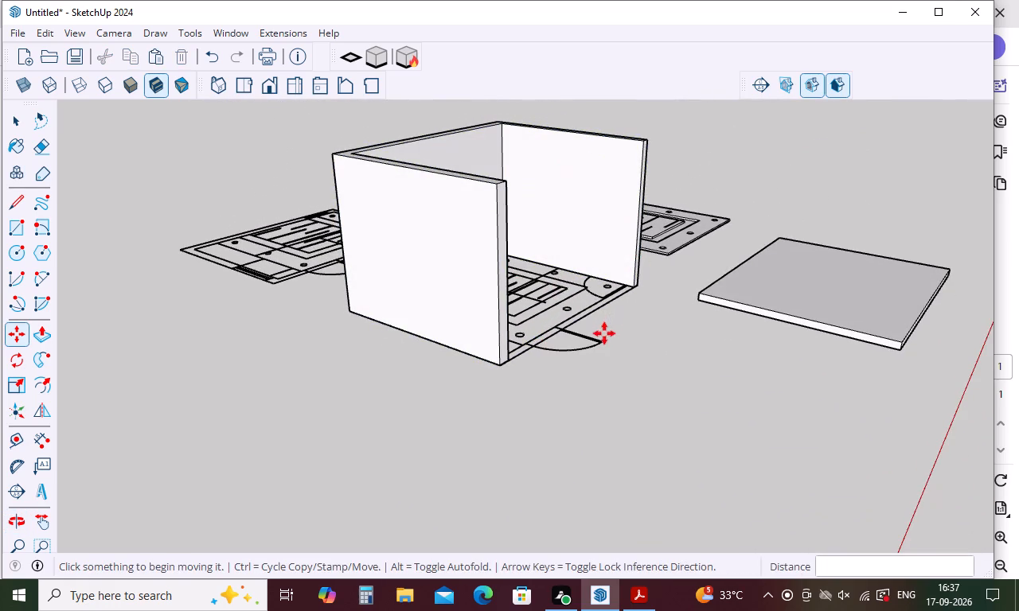
key("space")
key("k")
Draw a rectangle about 1257 by 229 mm over the window symbol on the plan, under the closed wall.
middle_click_drag(530, 424, 535, 427)
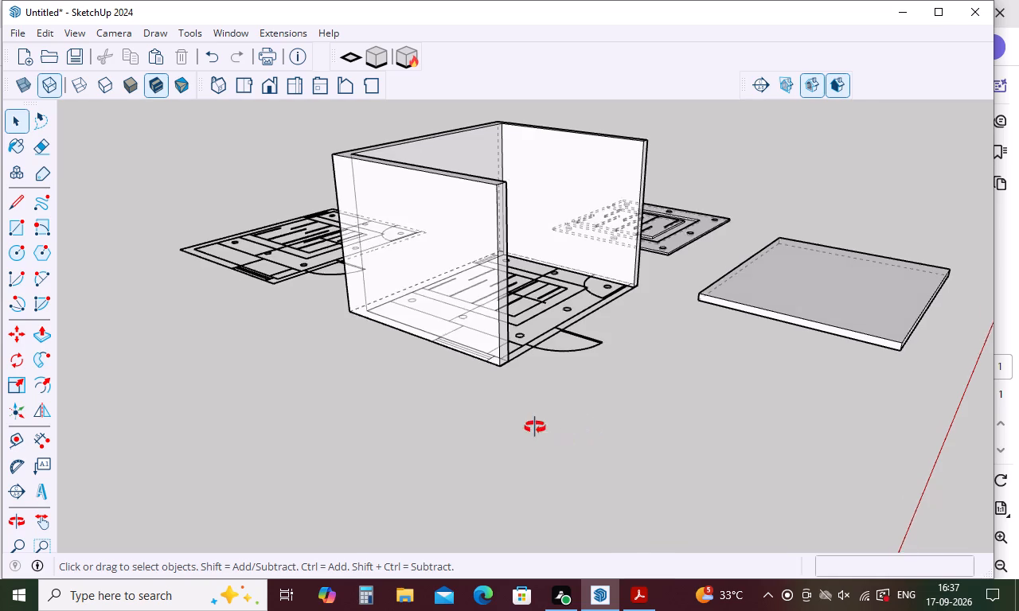
middle_click_drag(535, 427, 711, 427)
scroll(619, 335, "up", 4)
middle_click_drag(613, 376, 629, 442)
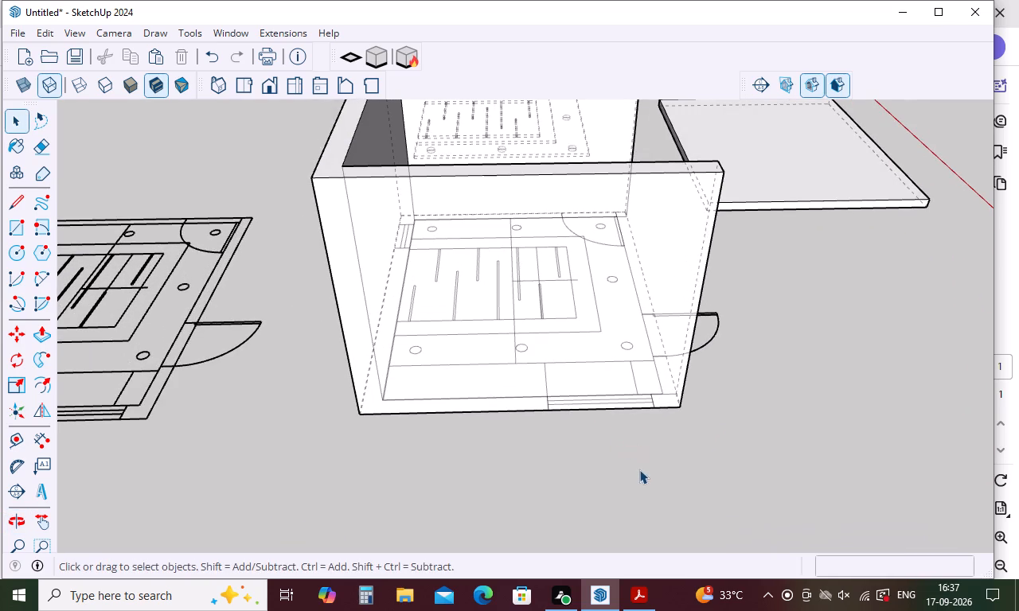
key("r")
scroll(560, 407, "up", 10)
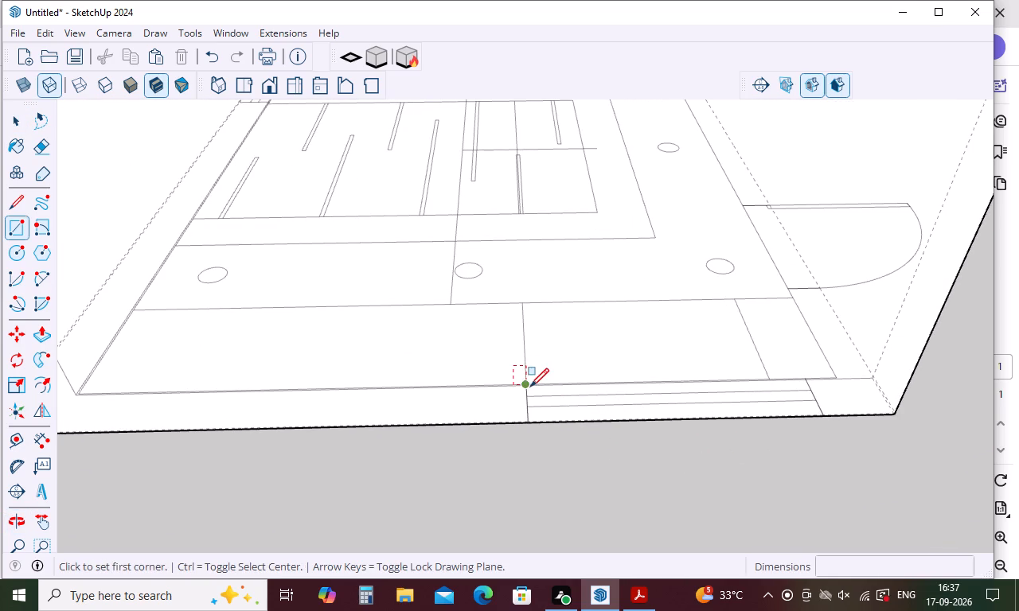
left_click_drag(529, 387, 529, 401)
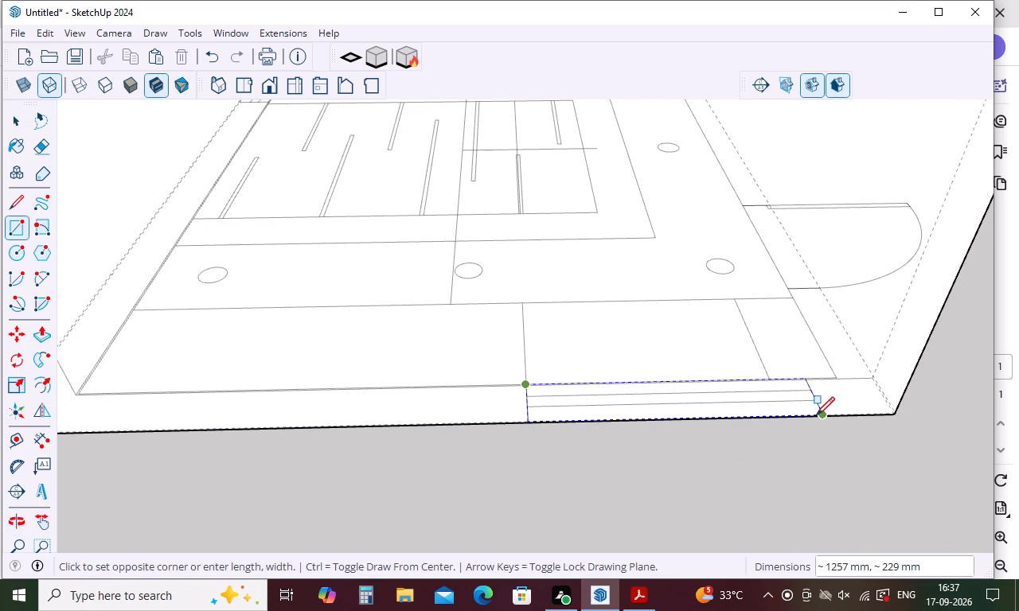
left_click(816, 415)
Push/Pull the window rectangle up 3'.
key("space")
key("p")
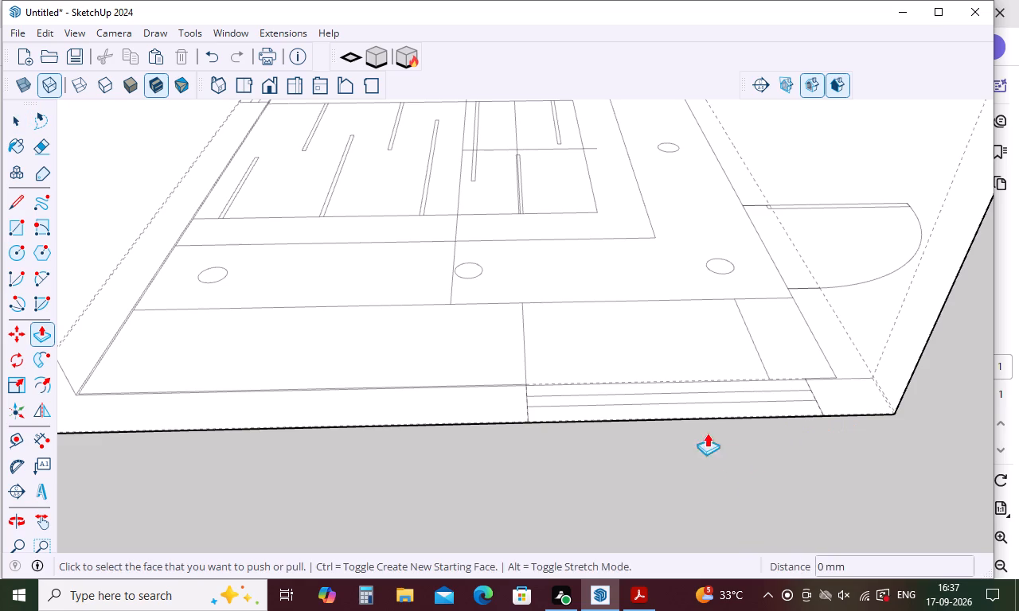
left_click(675, 410)
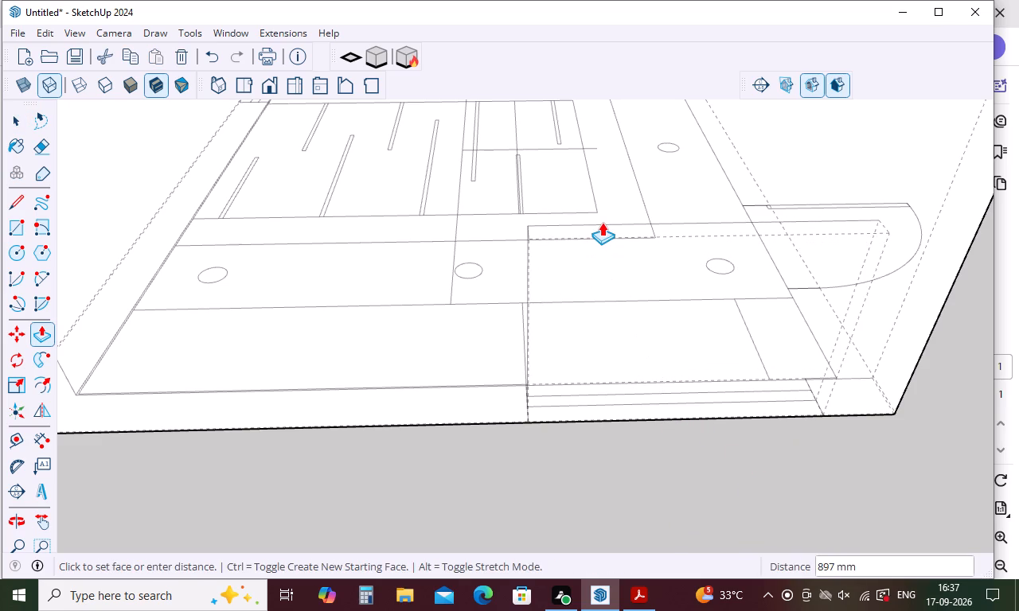
type("3'")
key("Return")
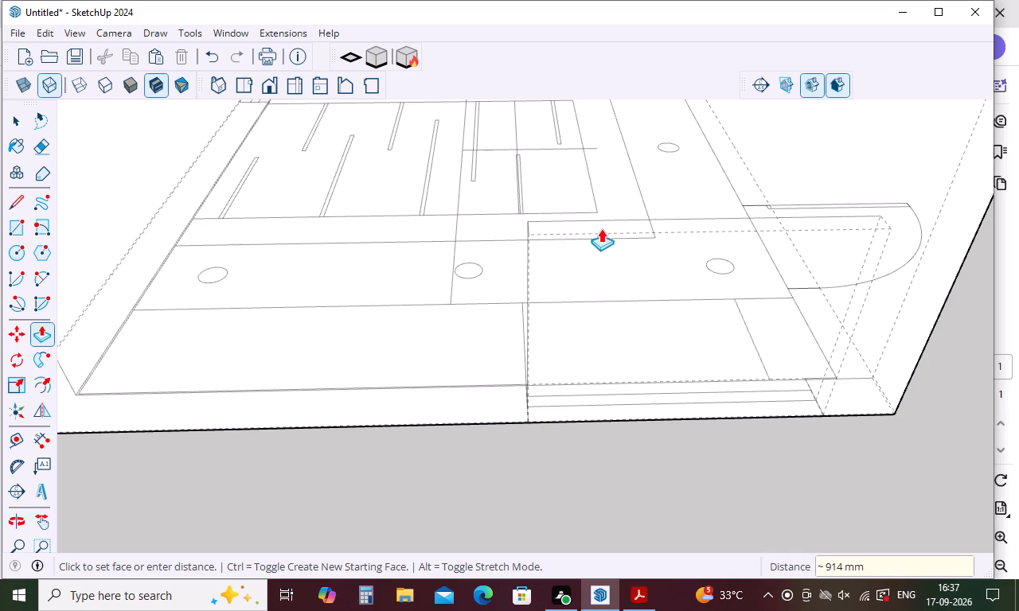
scroll(584, 272, "down", 4)
middle_click_drag(595, 290, 595, 217)
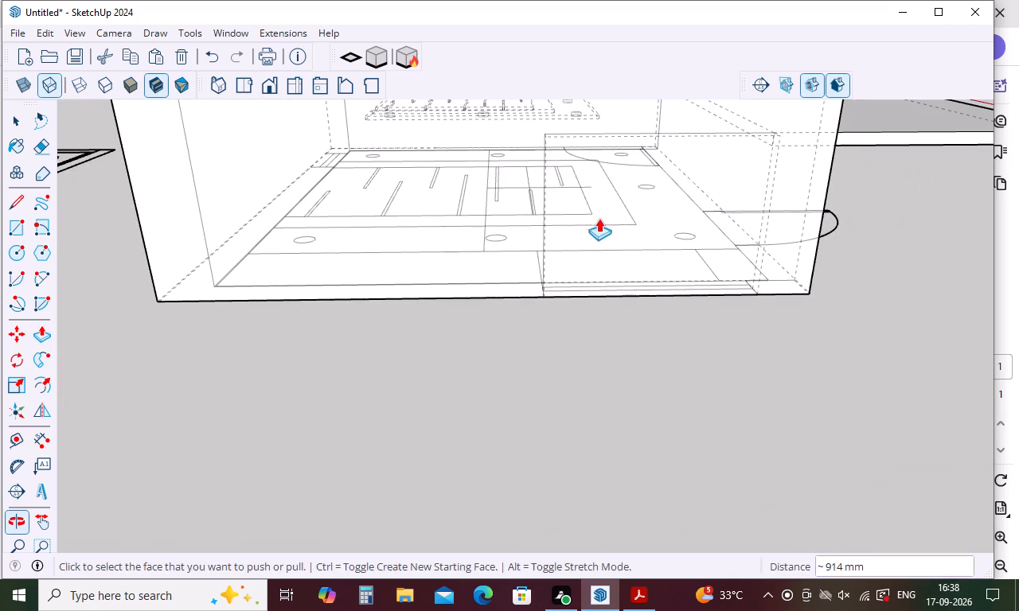
key("space")
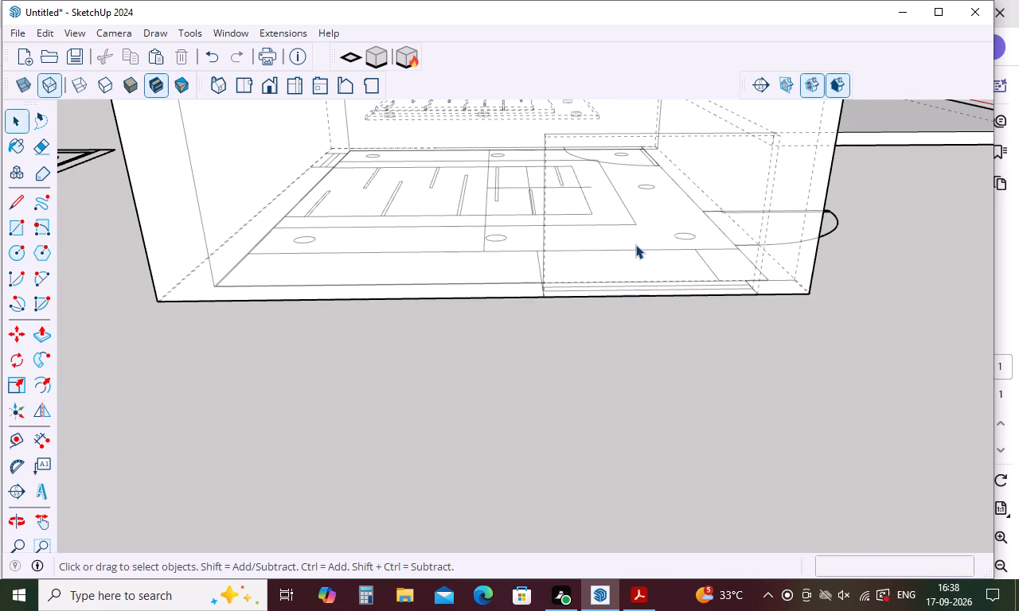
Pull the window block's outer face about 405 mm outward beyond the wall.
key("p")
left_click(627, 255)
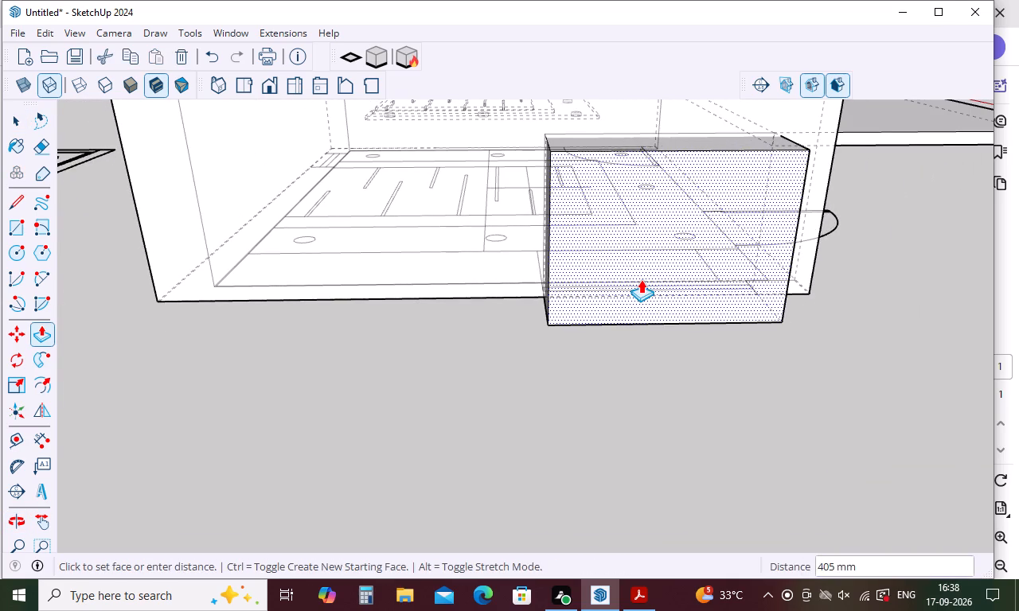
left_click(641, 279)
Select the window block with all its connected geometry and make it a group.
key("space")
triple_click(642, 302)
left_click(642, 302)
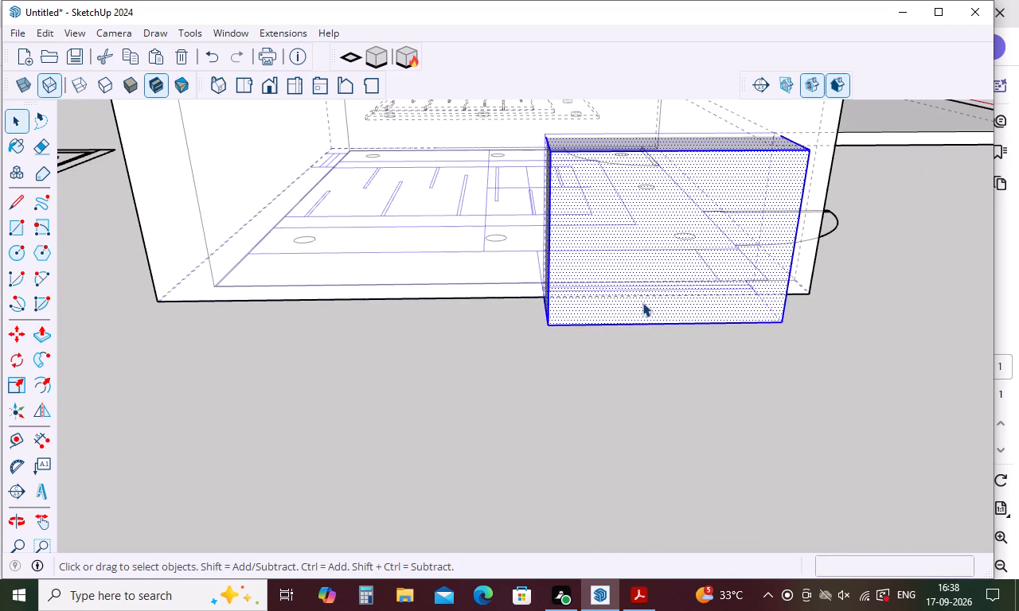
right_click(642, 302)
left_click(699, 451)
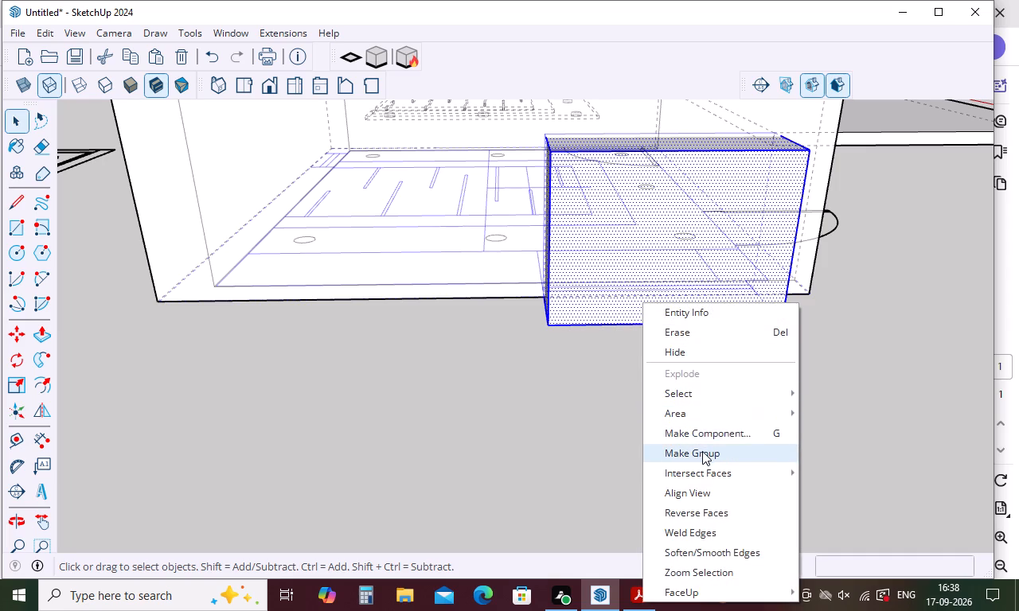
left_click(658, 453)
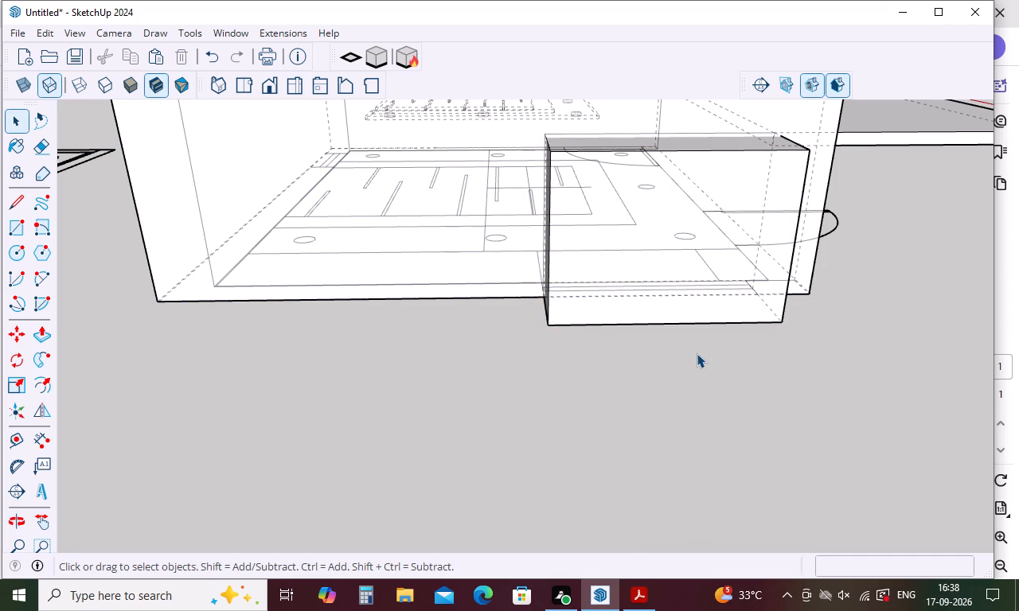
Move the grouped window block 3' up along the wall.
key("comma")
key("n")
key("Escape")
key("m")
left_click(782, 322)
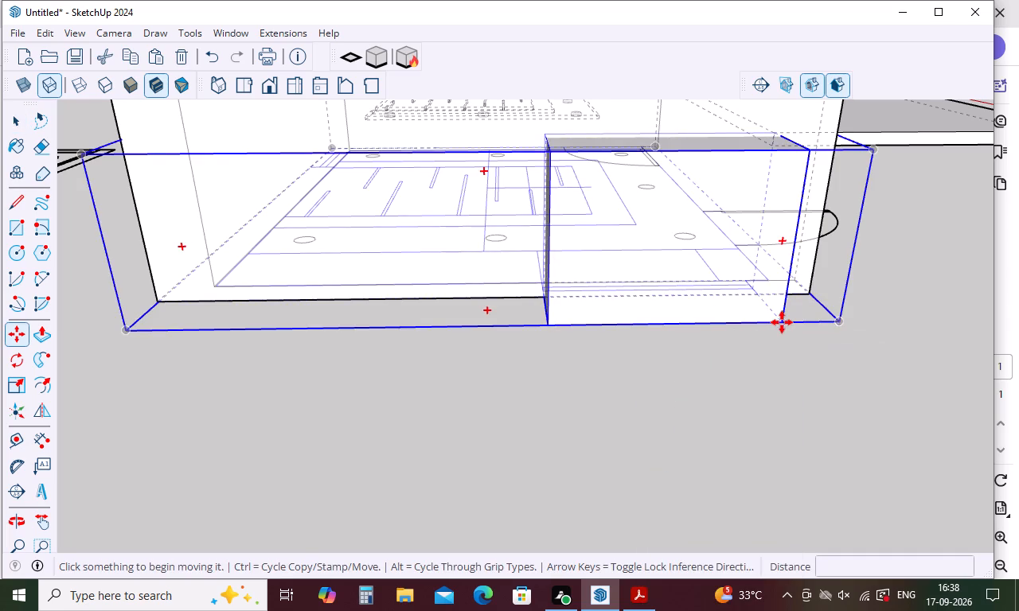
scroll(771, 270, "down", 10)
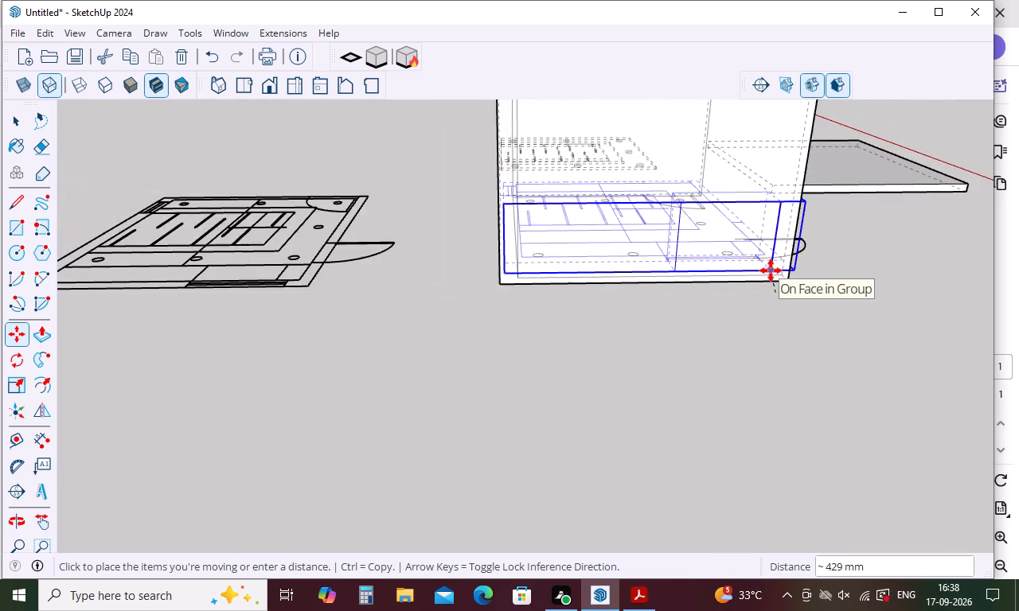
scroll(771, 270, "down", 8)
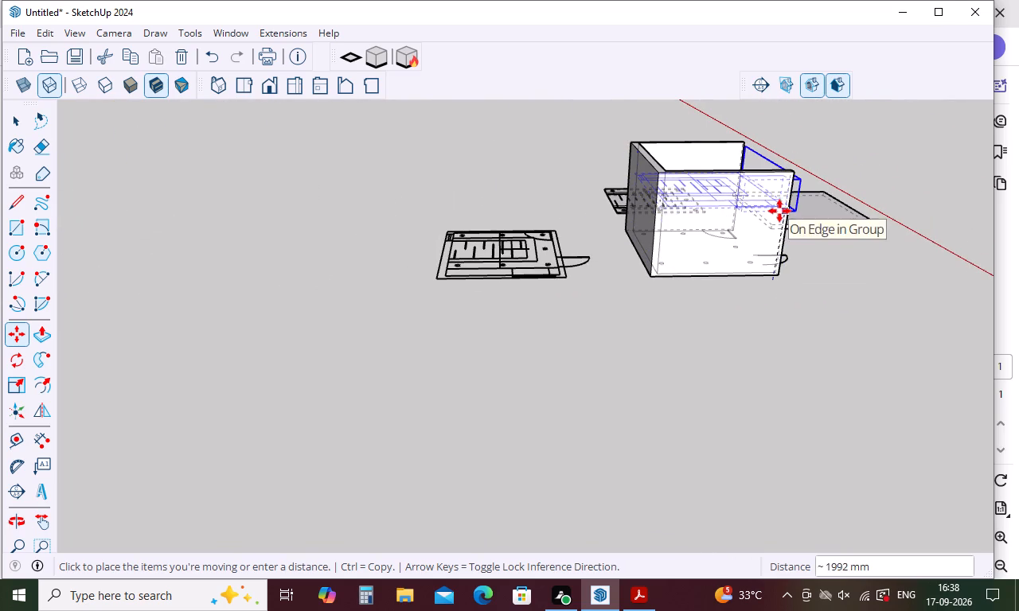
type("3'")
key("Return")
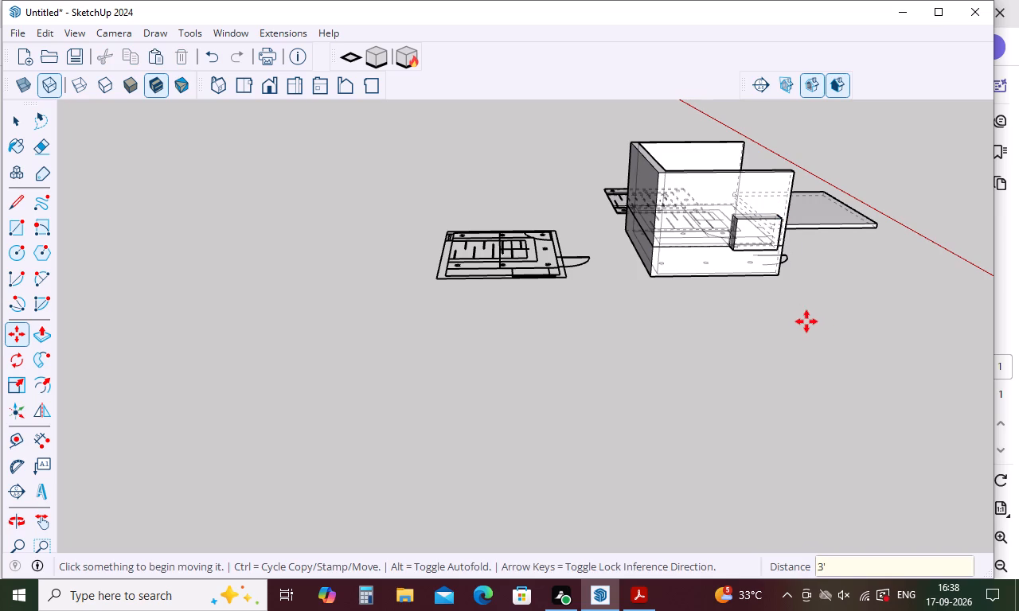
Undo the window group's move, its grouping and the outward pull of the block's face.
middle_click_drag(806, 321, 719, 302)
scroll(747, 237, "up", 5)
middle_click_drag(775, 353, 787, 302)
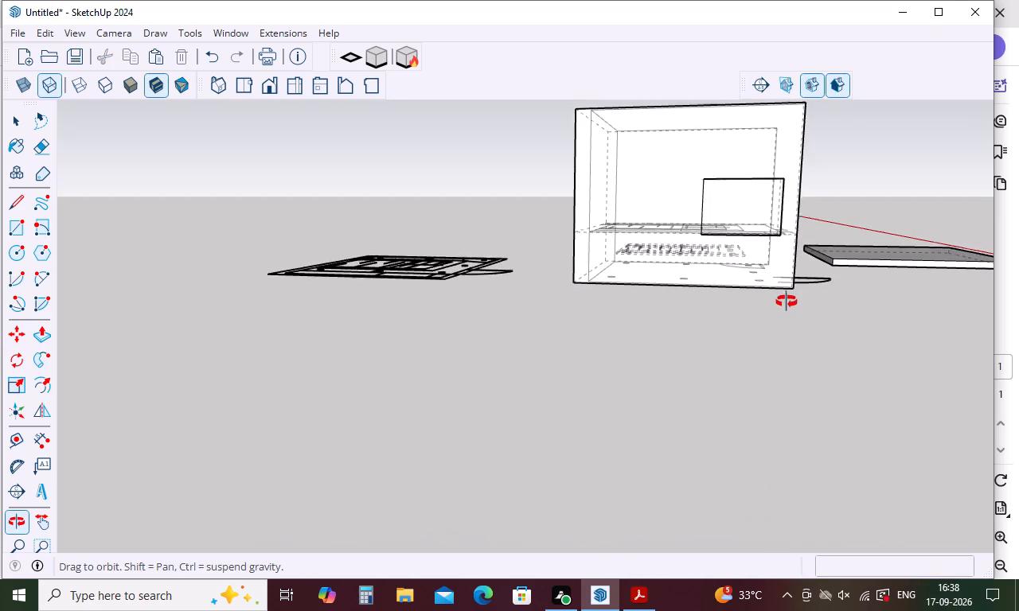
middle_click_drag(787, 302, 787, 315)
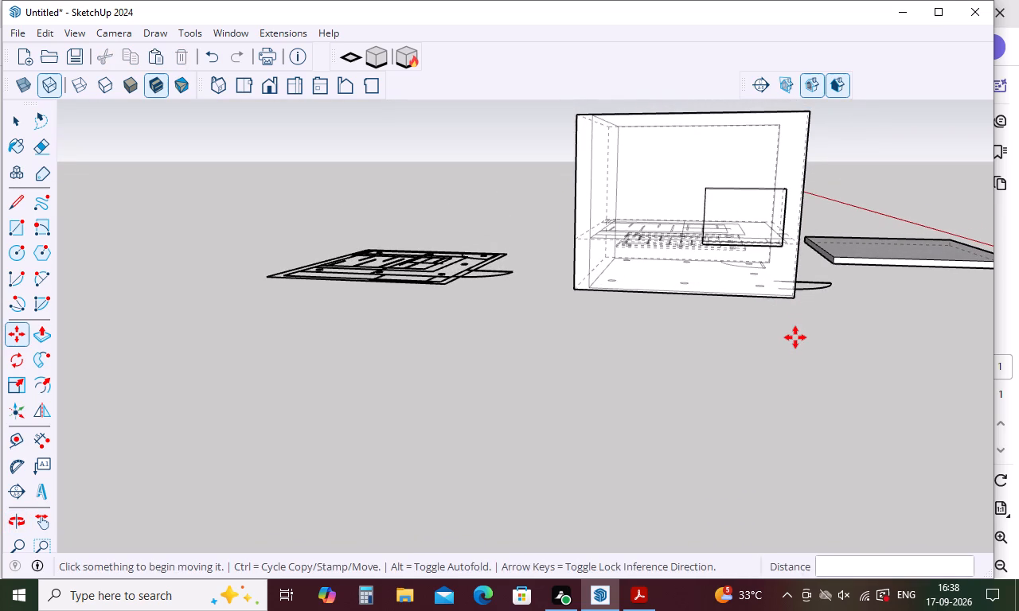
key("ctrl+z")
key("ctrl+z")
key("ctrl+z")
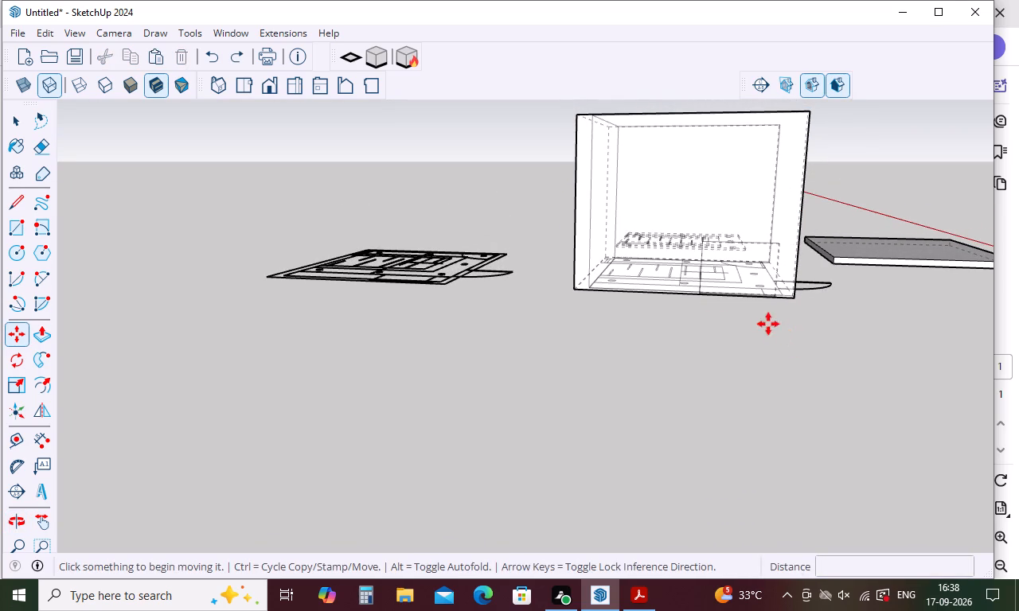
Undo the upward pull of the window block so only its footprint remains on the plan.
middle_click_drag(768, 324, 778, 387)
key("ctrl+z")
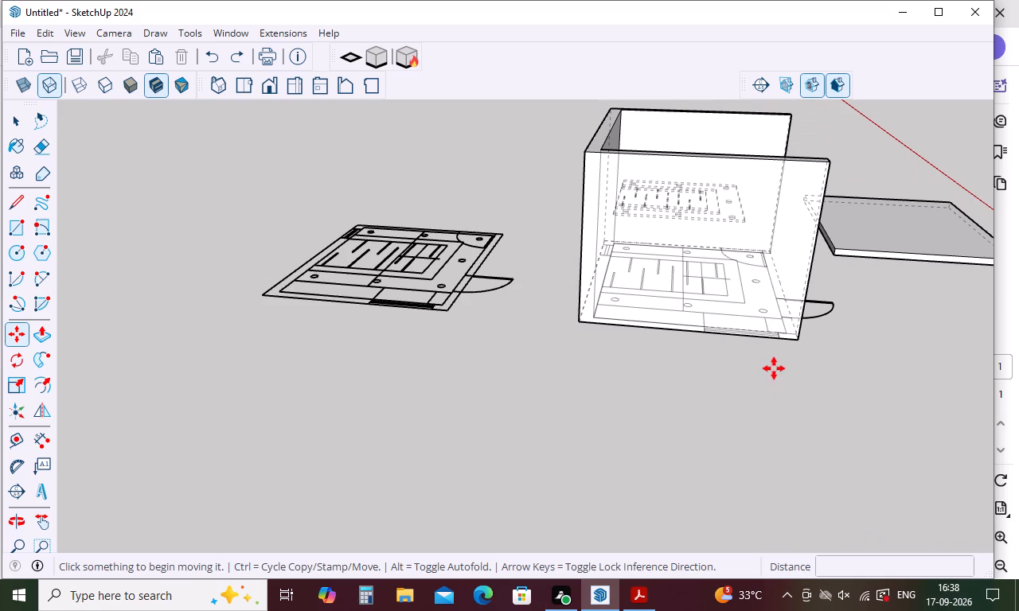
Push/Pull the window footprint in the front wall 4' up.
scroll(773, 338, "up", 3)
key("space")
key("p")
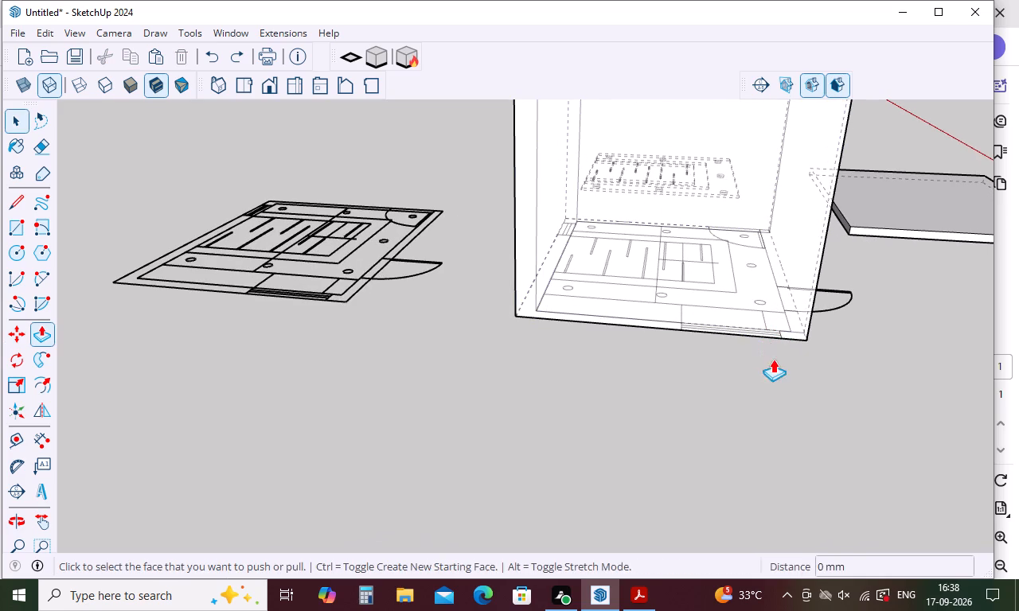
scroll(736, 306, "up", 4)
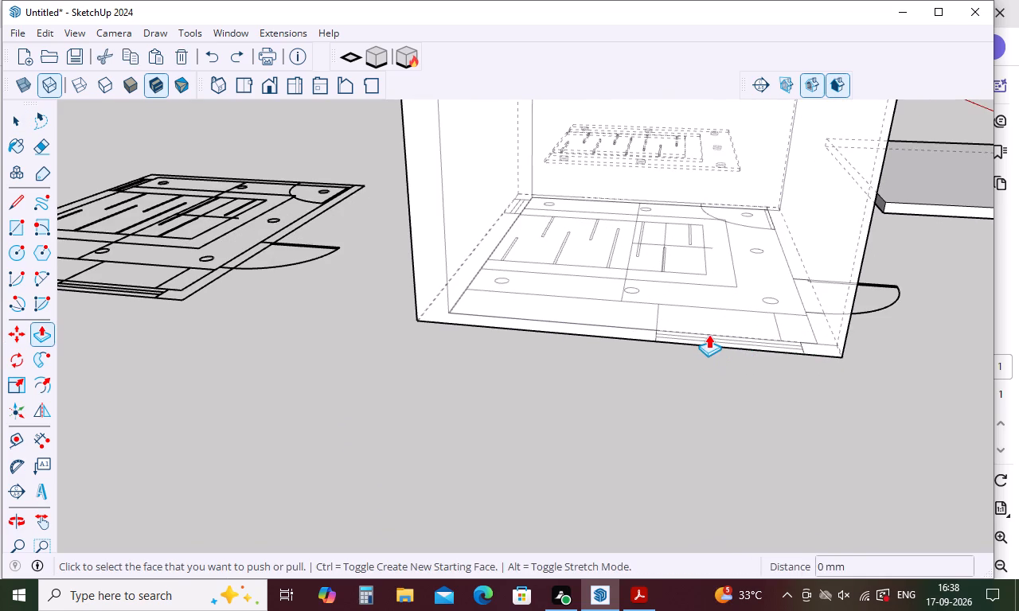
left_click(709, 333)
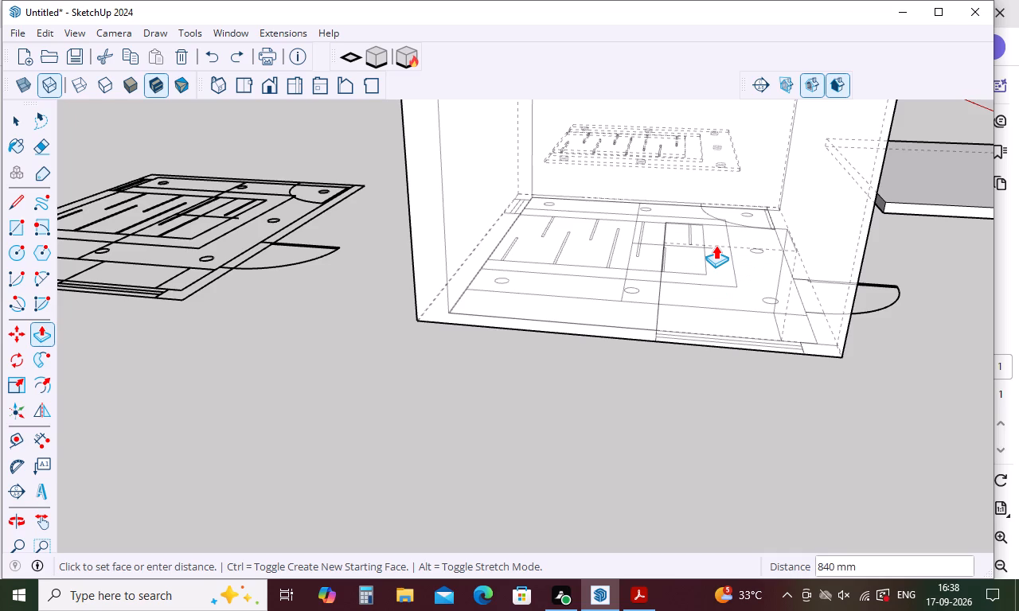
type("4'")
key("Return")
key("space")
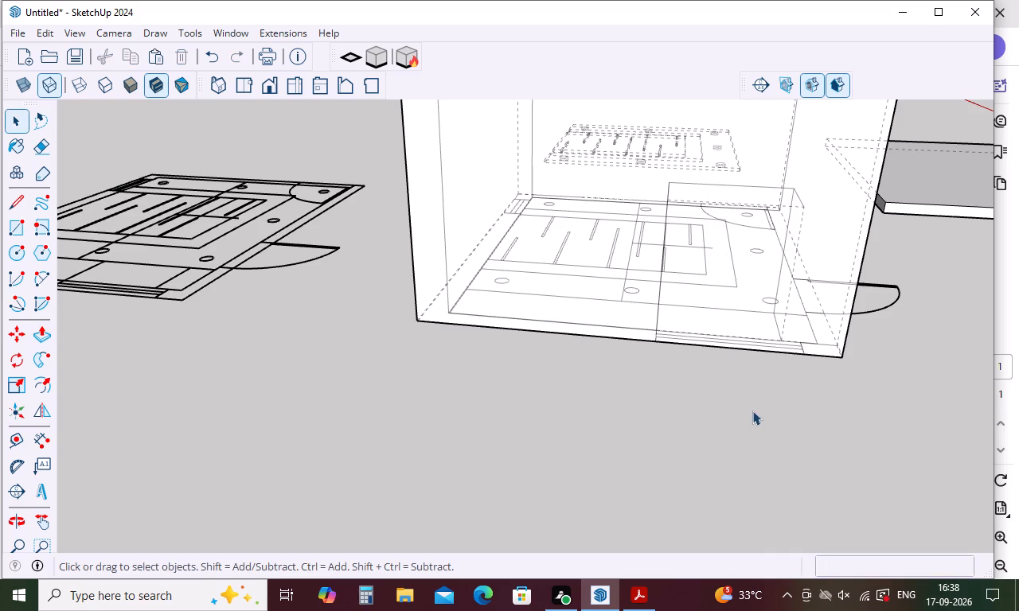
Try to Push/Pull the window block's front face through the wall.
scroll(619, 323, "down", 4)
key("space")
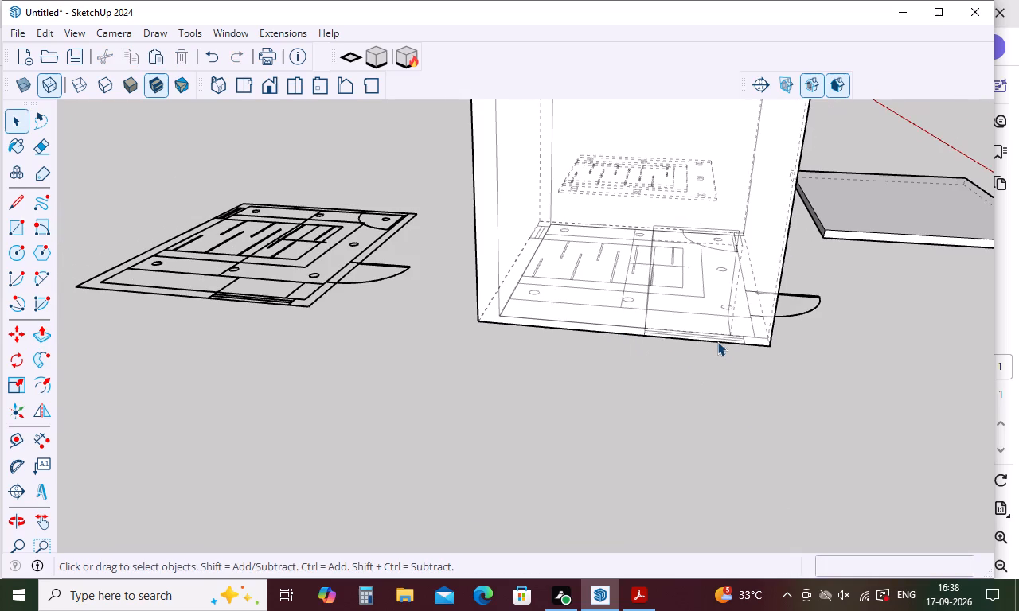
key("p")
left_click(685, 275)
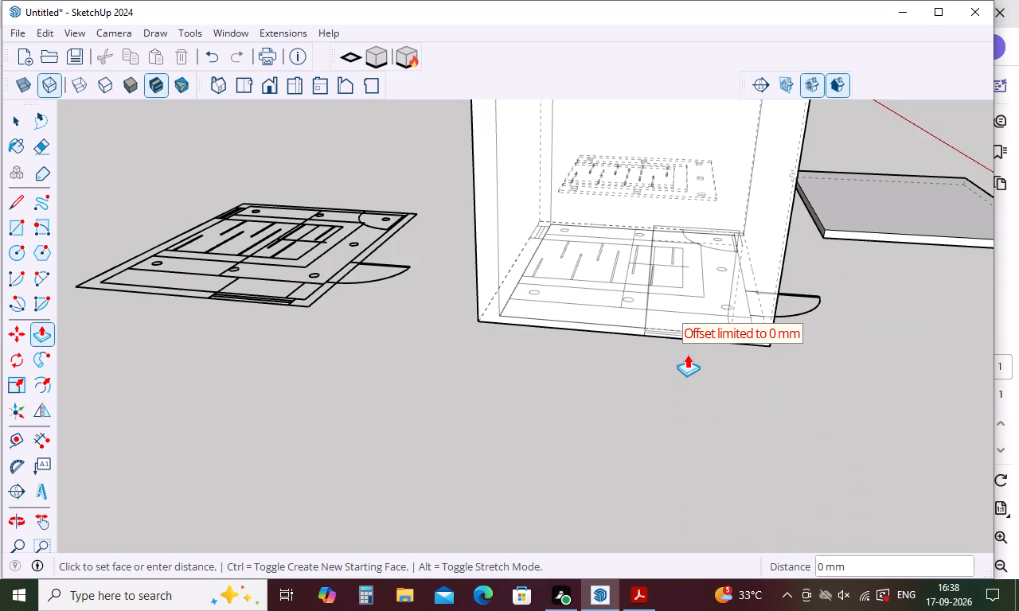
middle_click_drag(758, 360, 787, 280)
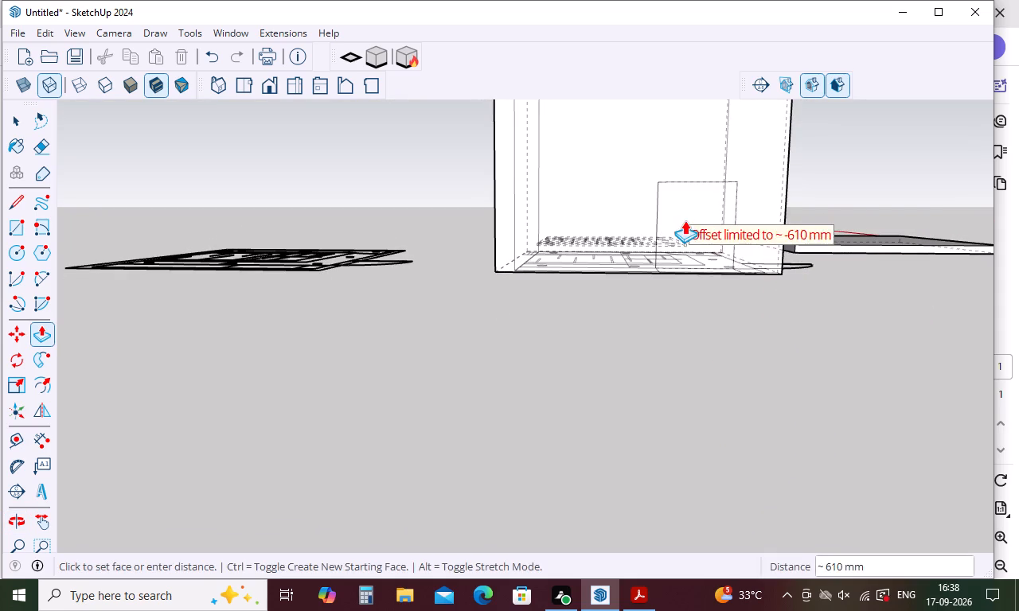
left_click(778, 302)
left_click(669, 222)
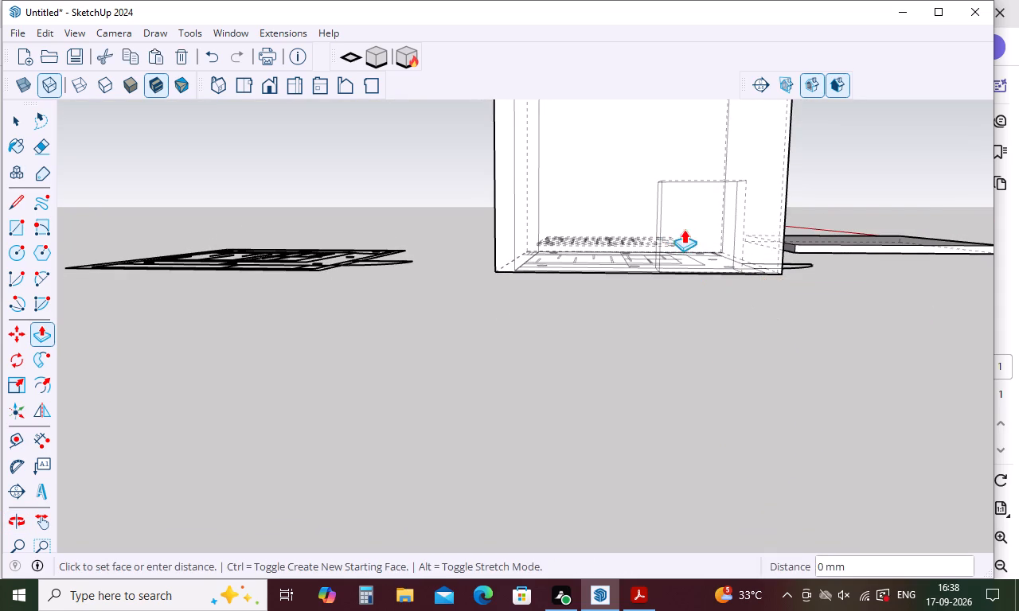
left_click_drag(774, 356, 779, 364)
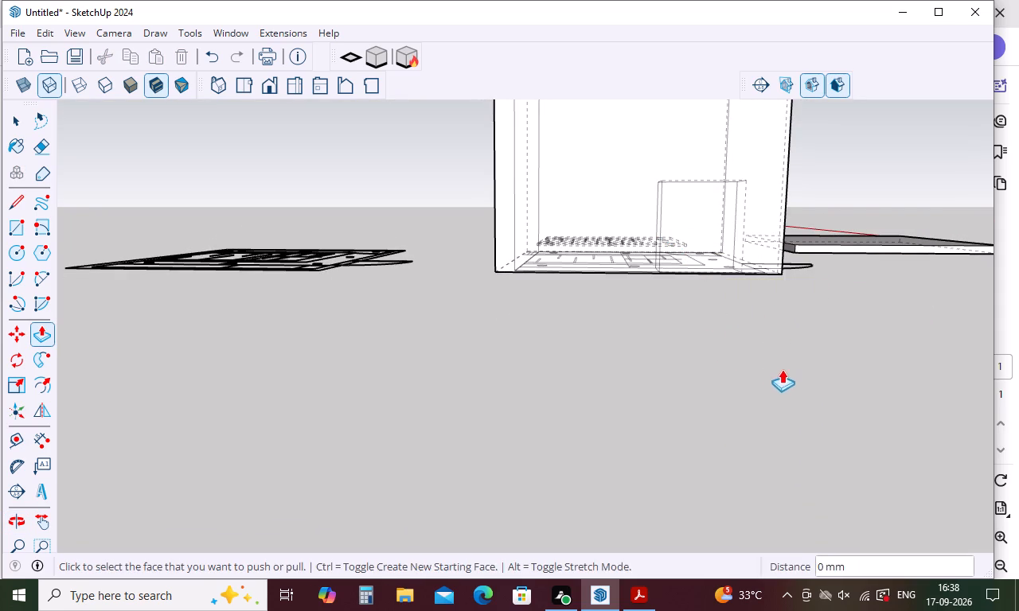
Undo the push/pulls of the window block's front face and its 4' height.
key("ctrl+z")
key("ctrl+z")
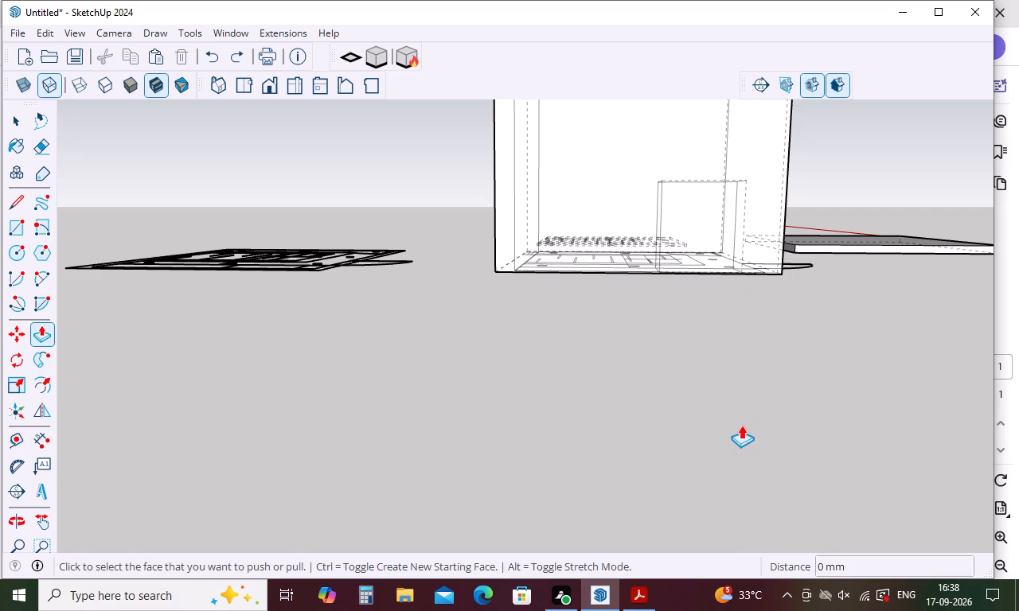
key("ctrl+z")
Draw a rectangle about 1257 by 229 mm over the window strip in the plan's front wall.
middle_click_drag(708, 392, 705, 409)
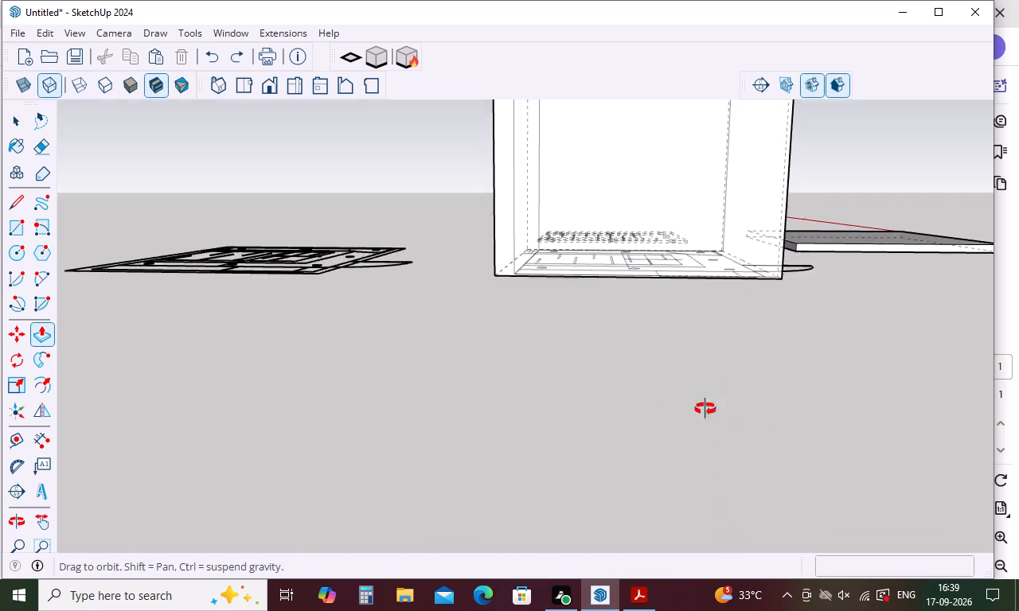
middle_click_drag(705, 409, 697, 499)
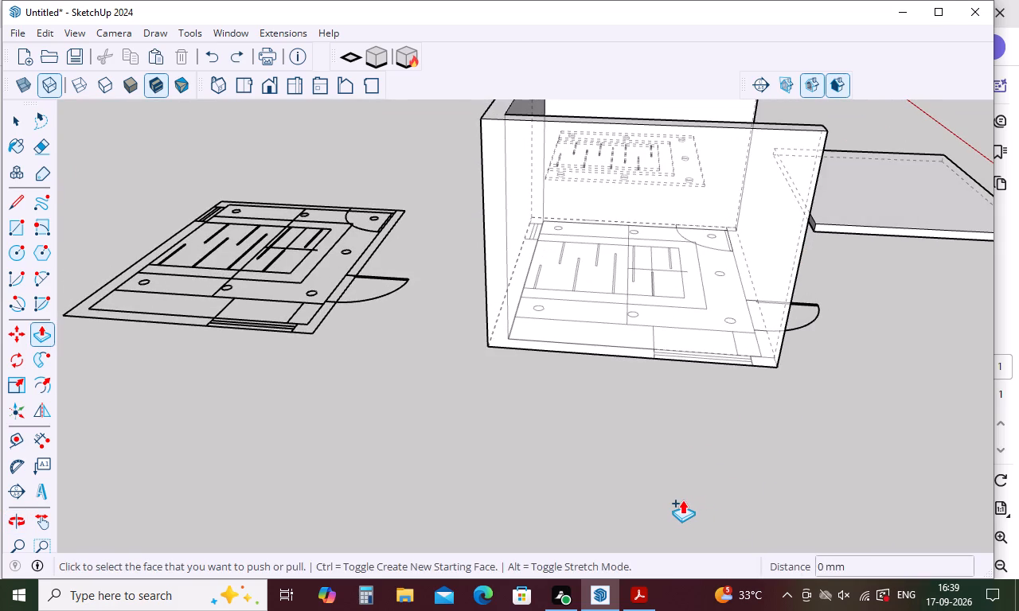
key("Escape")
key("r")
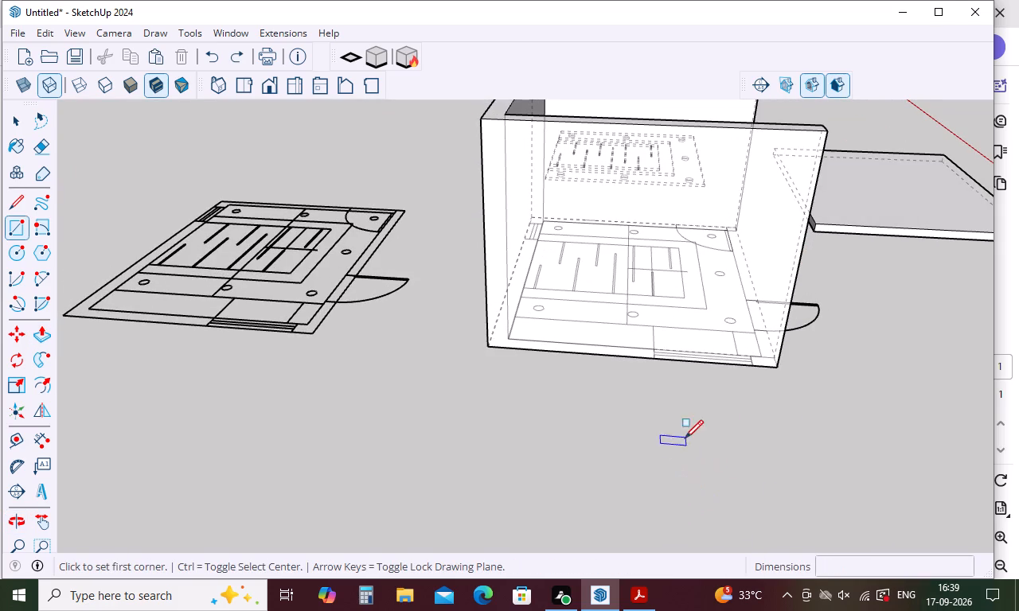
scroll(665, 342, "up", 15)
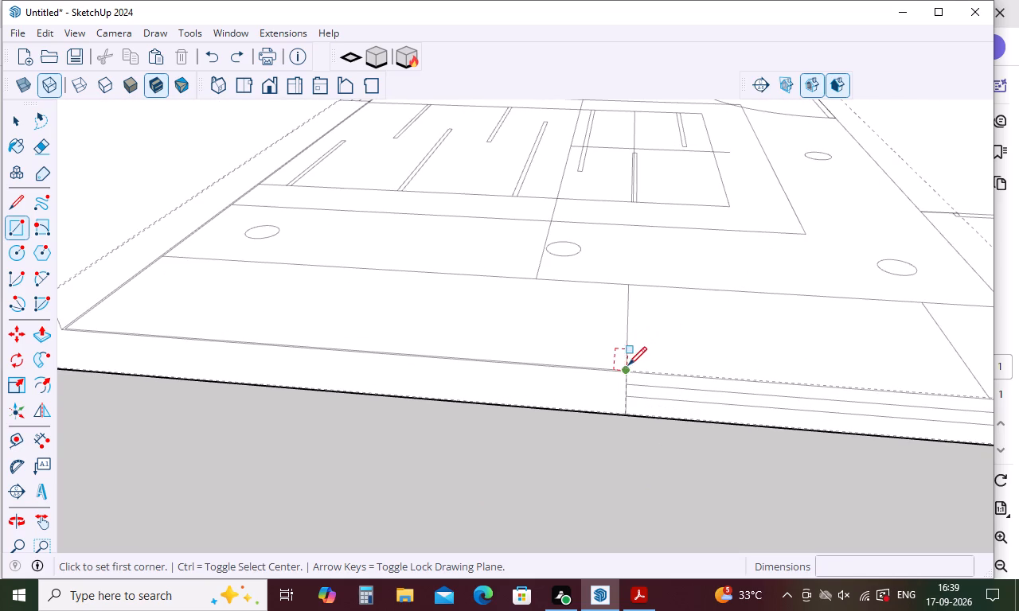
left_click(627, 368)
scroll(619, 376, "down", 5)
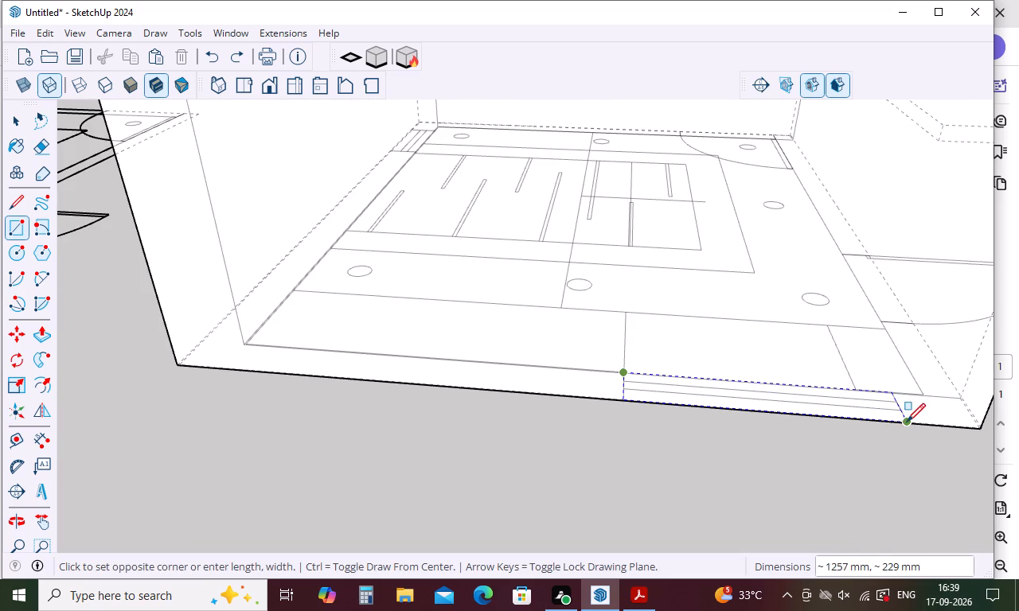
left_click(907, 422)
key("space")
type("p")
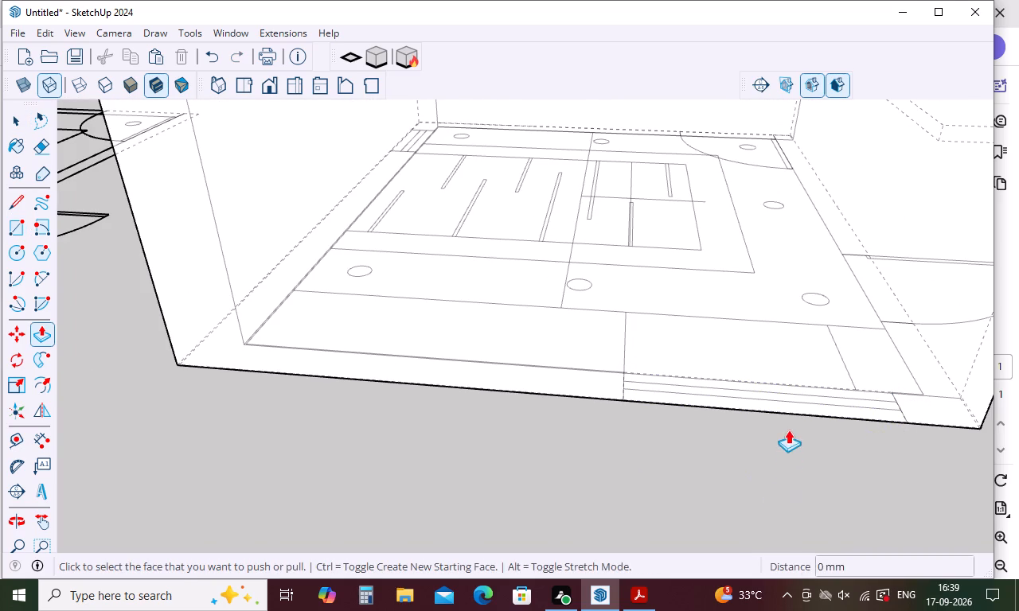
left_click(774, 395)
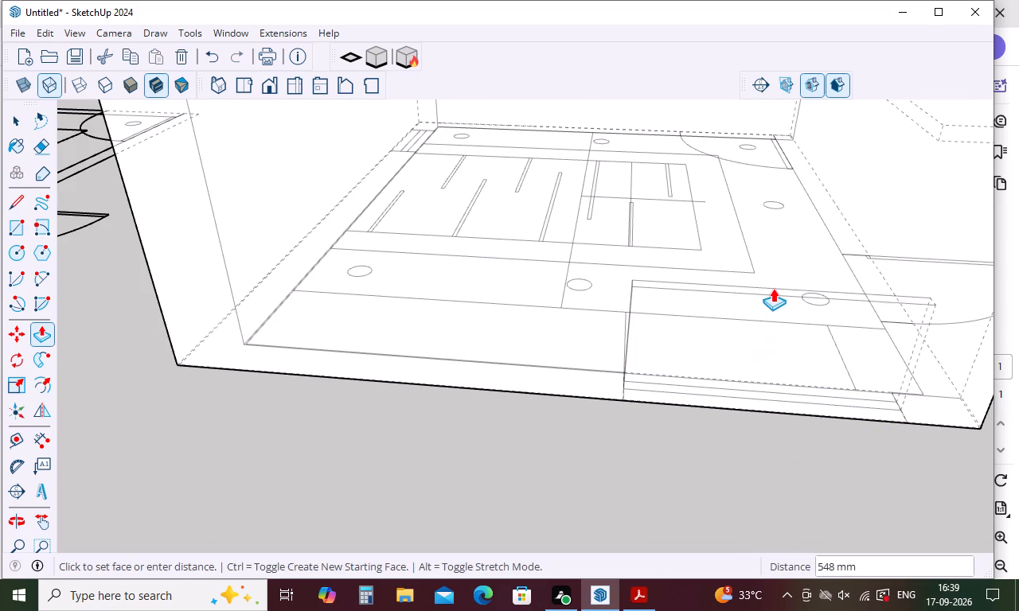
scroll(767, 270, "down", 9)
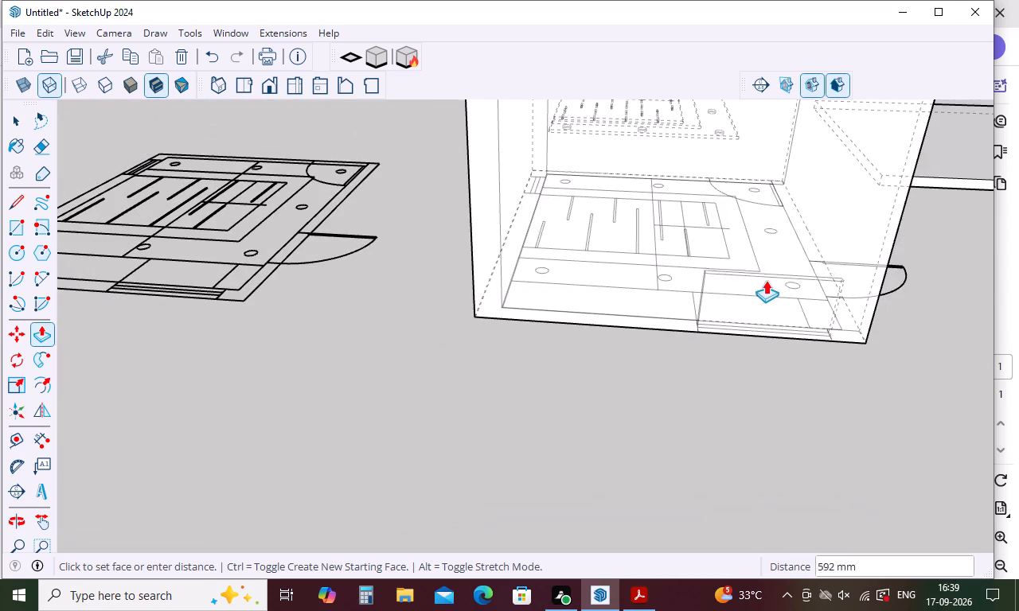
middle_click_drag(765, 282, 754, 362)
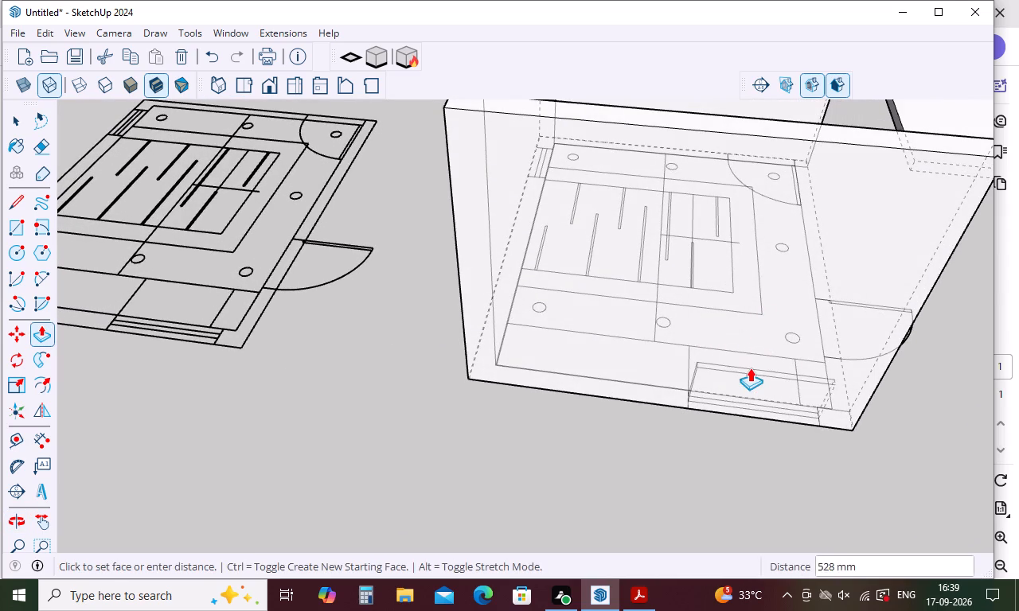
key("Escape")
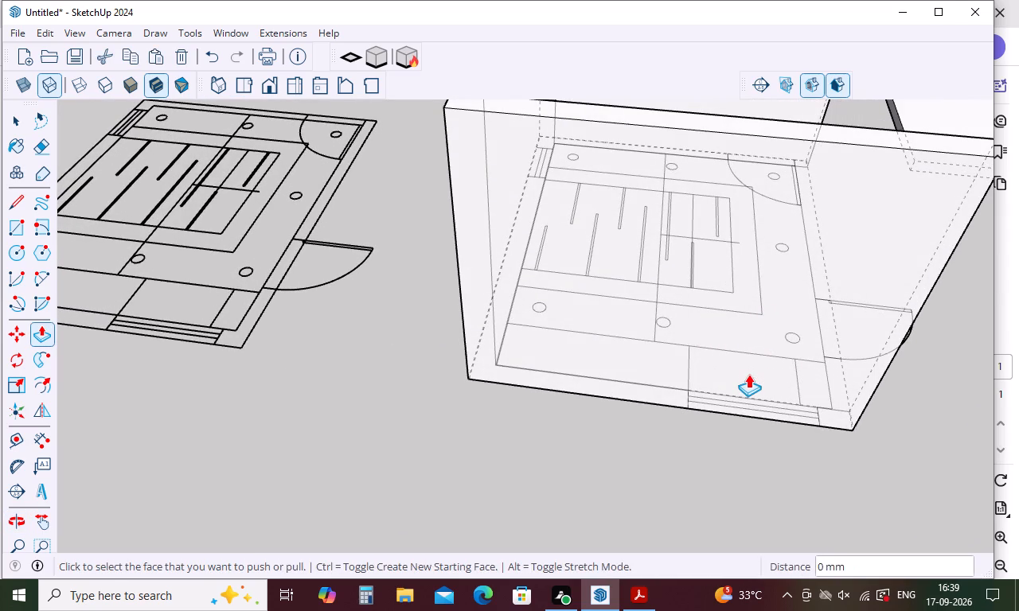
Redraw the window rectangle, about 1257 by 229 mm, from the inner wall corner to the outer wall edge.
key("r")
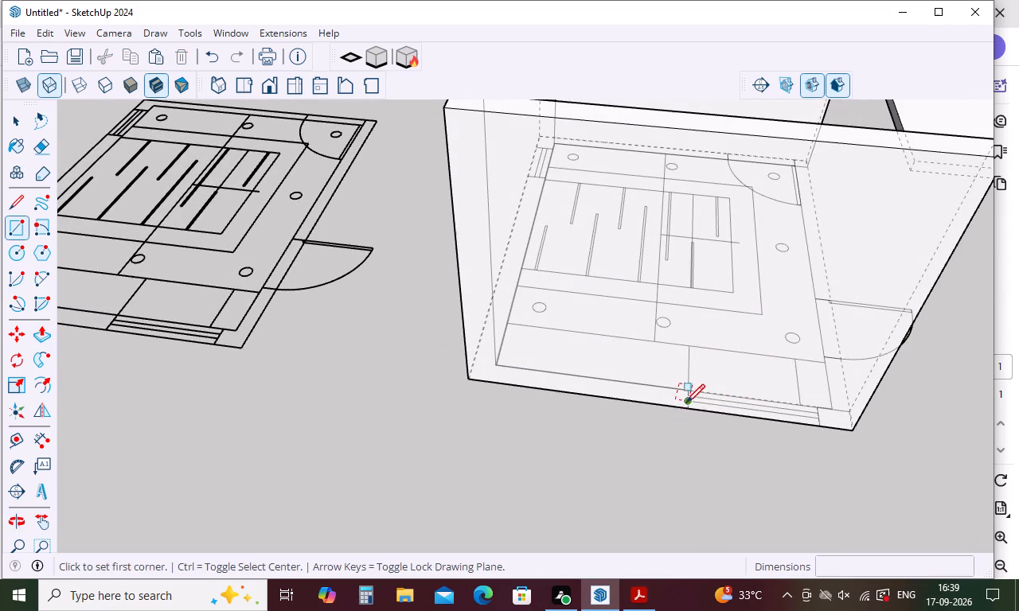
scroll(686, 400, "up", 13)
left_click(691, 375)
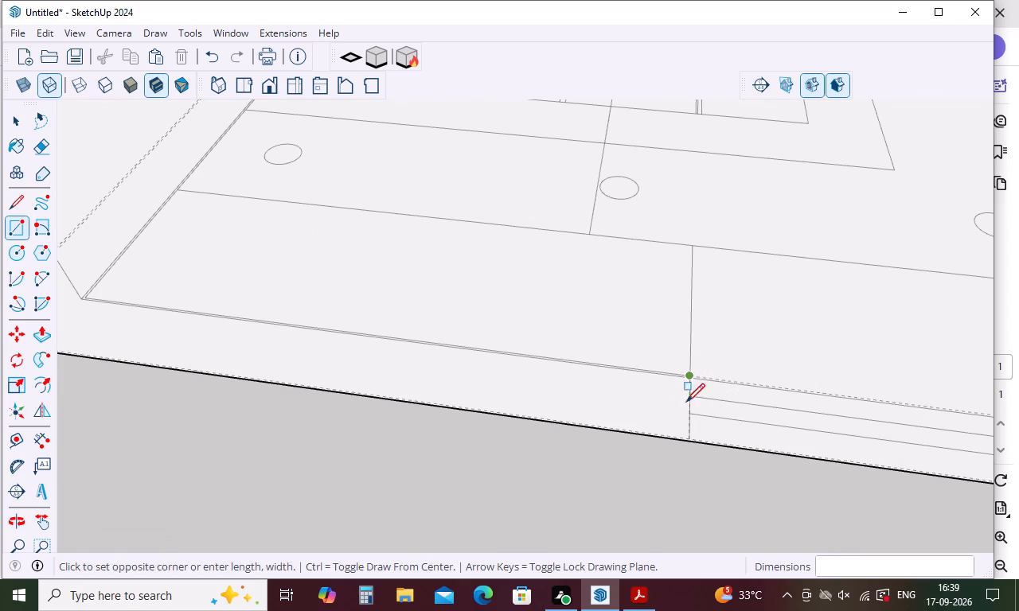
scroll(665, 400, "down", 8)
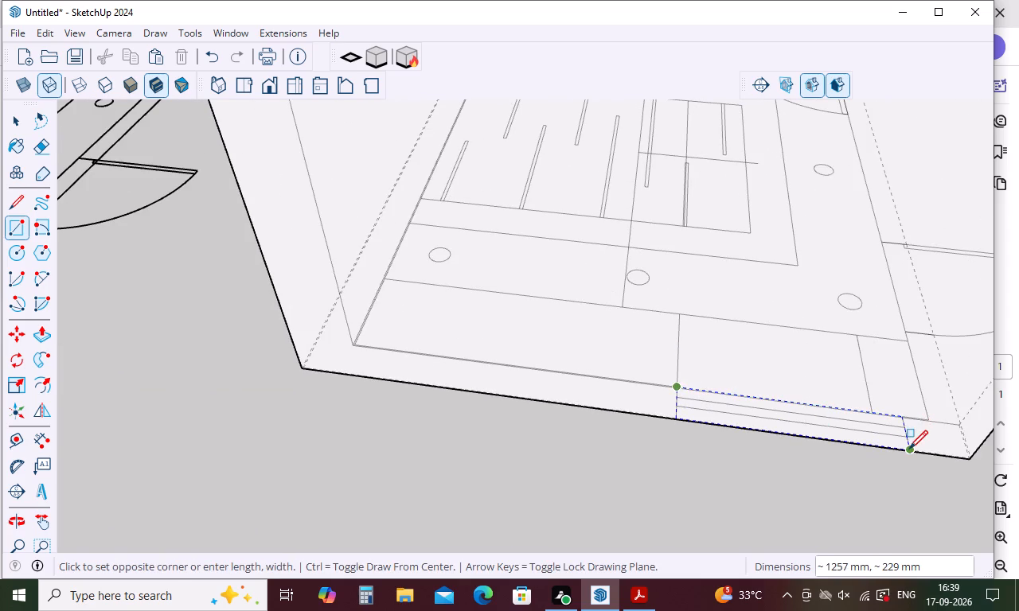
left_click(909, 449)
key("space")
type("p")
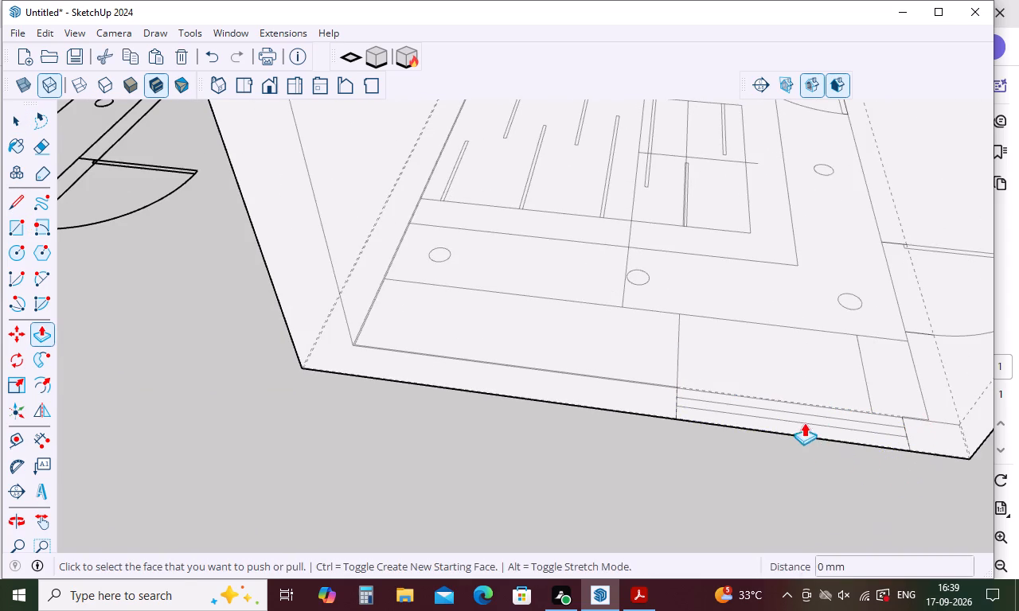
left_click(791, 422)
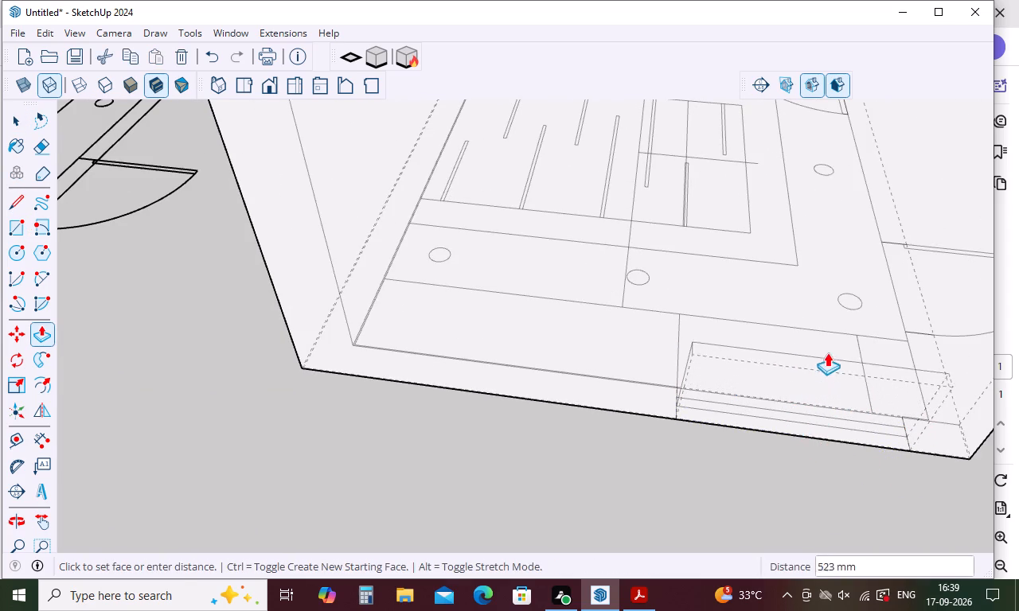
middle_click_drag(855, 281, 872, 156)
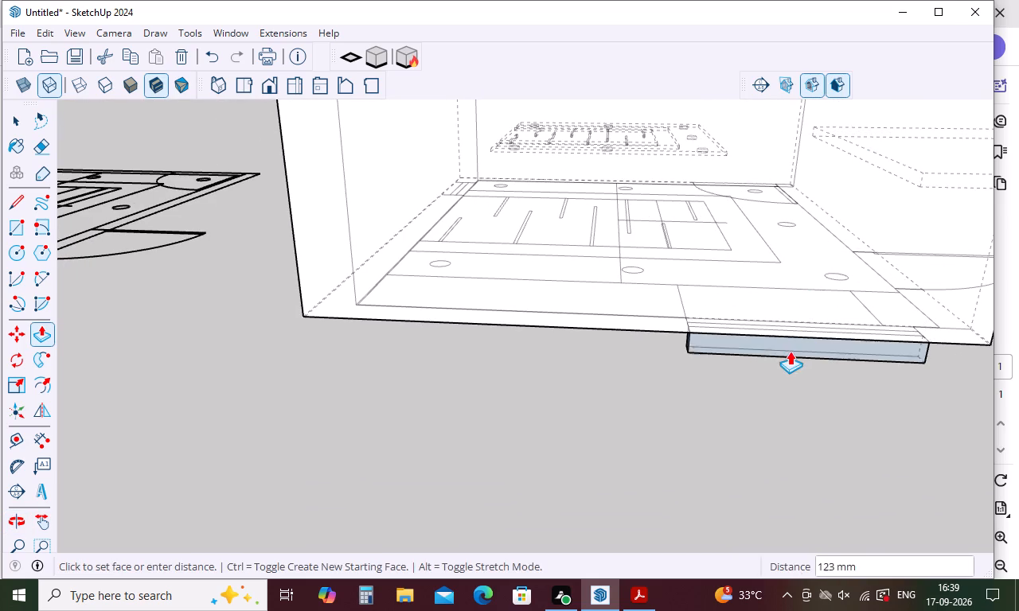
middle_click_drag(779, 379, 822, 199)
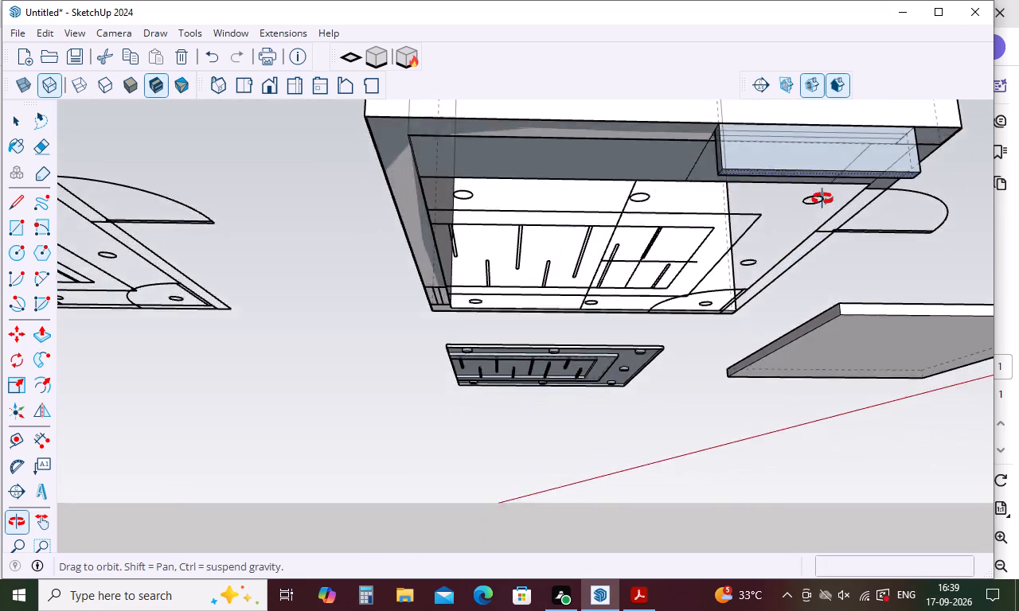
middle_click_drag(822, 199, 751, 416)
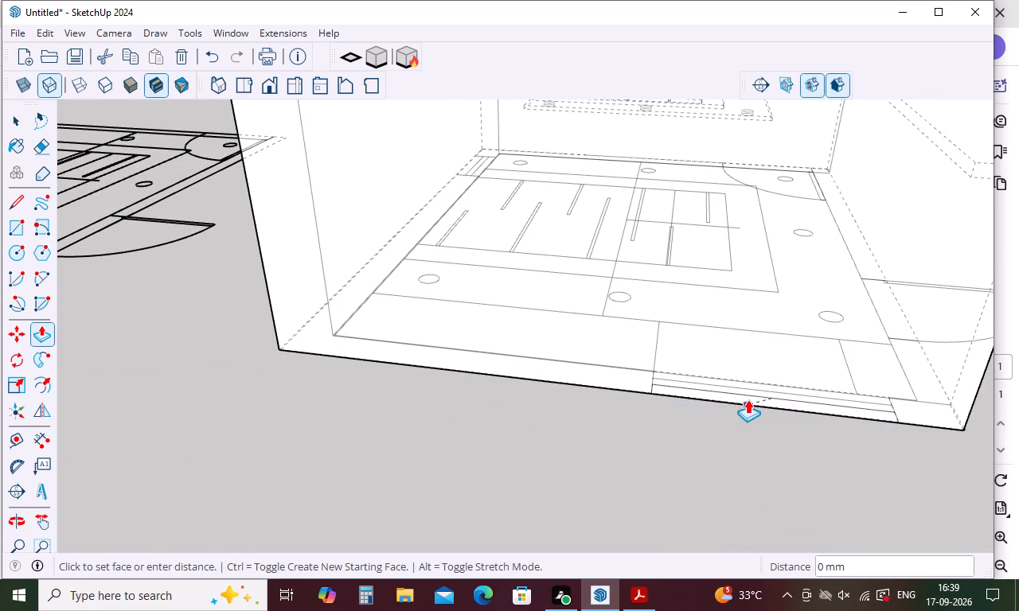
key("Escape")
Undo the window rectangles and the placement of the walls over the floor plan.
key("ctrl+z")
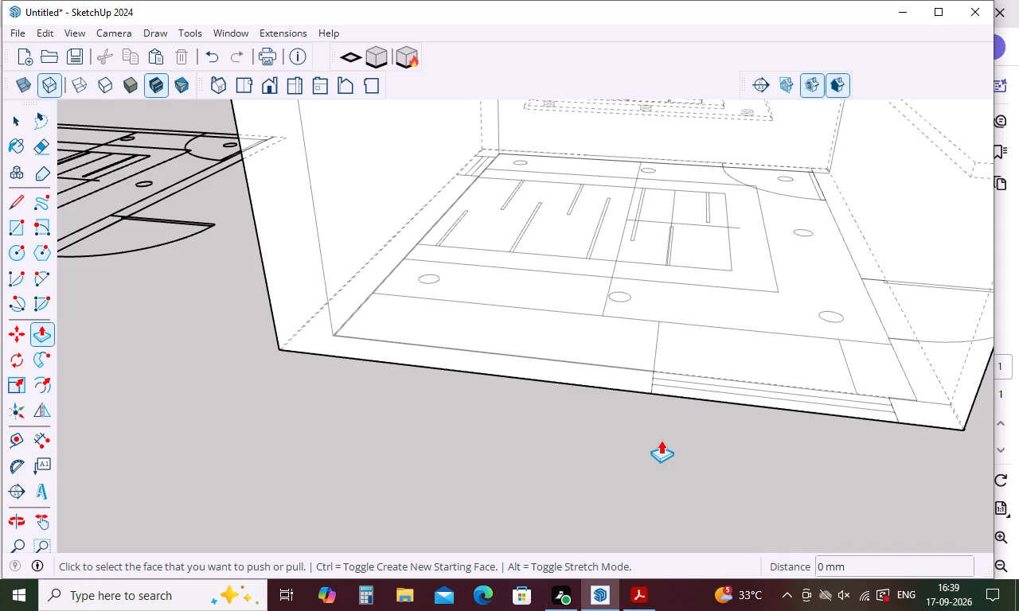
key("ctrl+z")
key("ctrl+z")
scroll(615, 376, "down", 20, "ctrl")
scroll(615, 376, "down", 5, "ctrl")
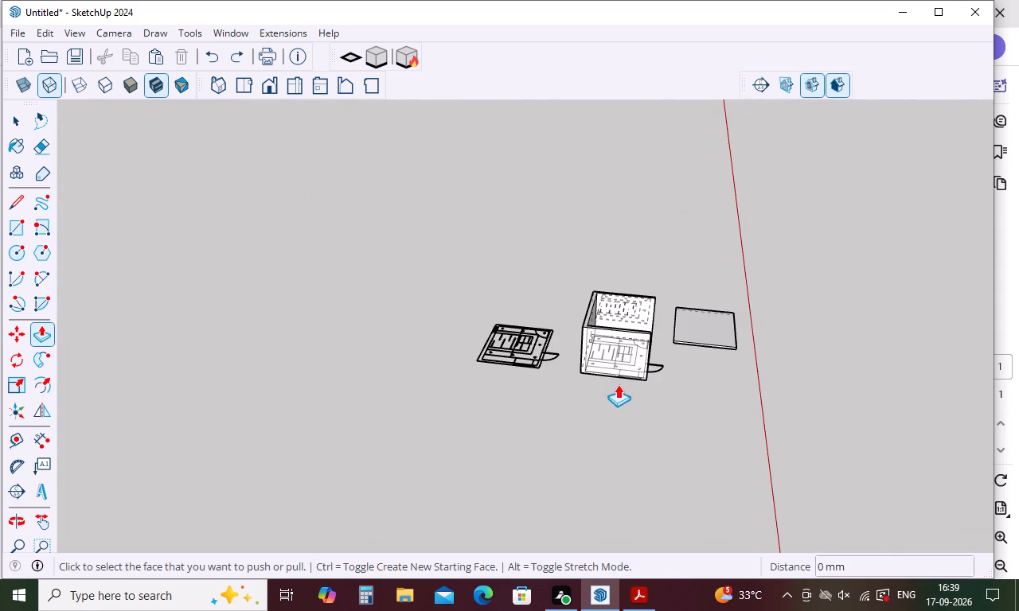
scroll(619, 387, "down", 5, "ctrl")
scroll(642, 360, "up", 10, "ctrl")
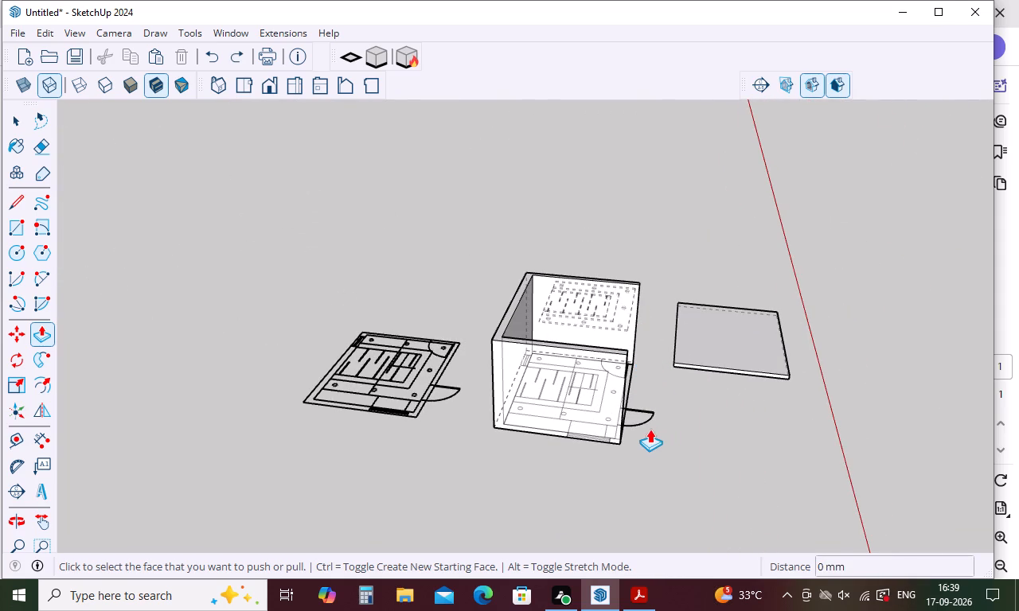
key("ctrl+z")
scroll(631, 403, "down", 6)
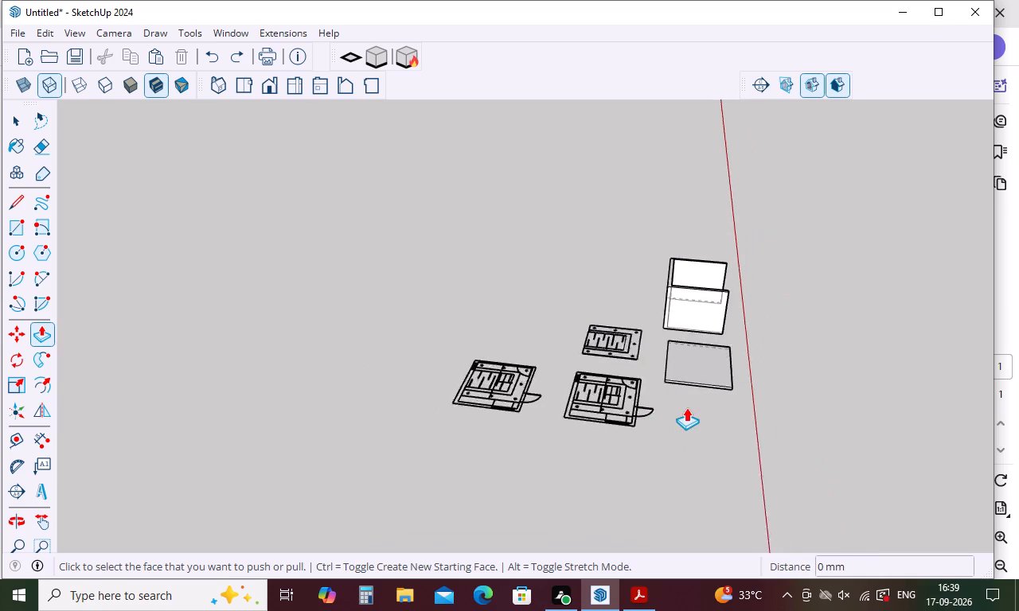
scroll(686, 407, "down", 3)
scroll(651, 401, "up", 7)
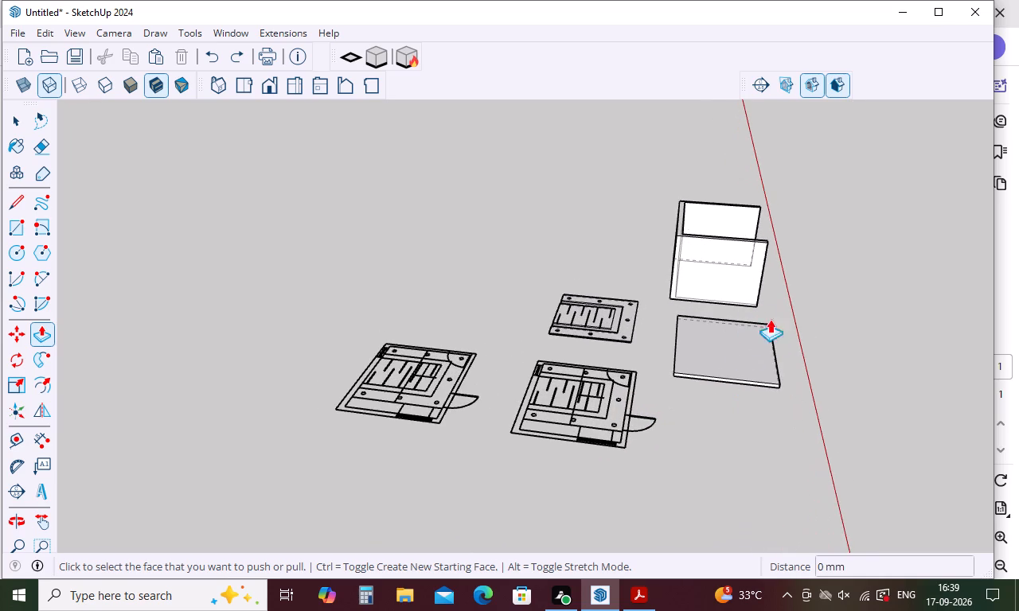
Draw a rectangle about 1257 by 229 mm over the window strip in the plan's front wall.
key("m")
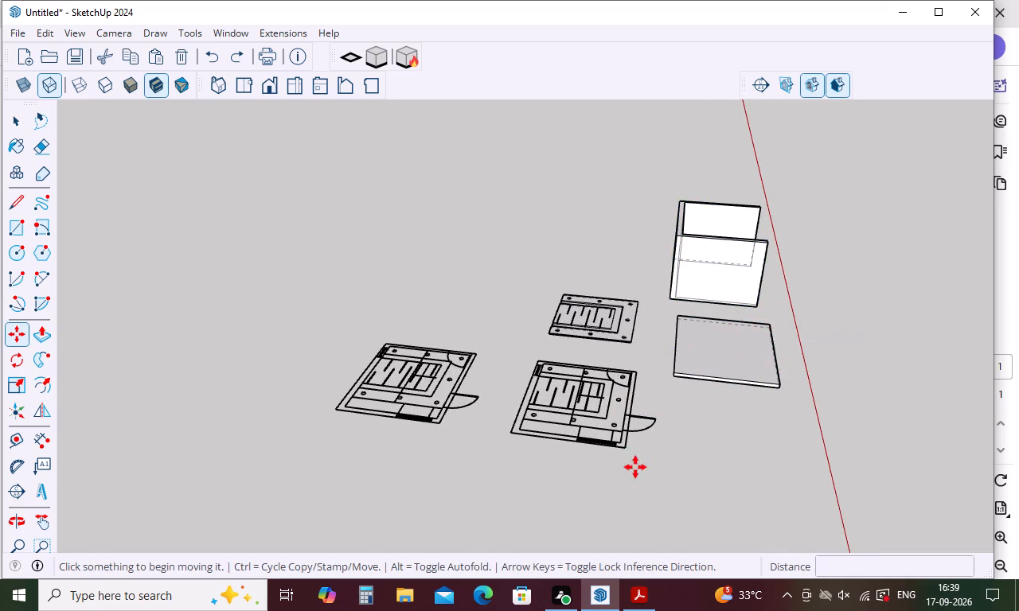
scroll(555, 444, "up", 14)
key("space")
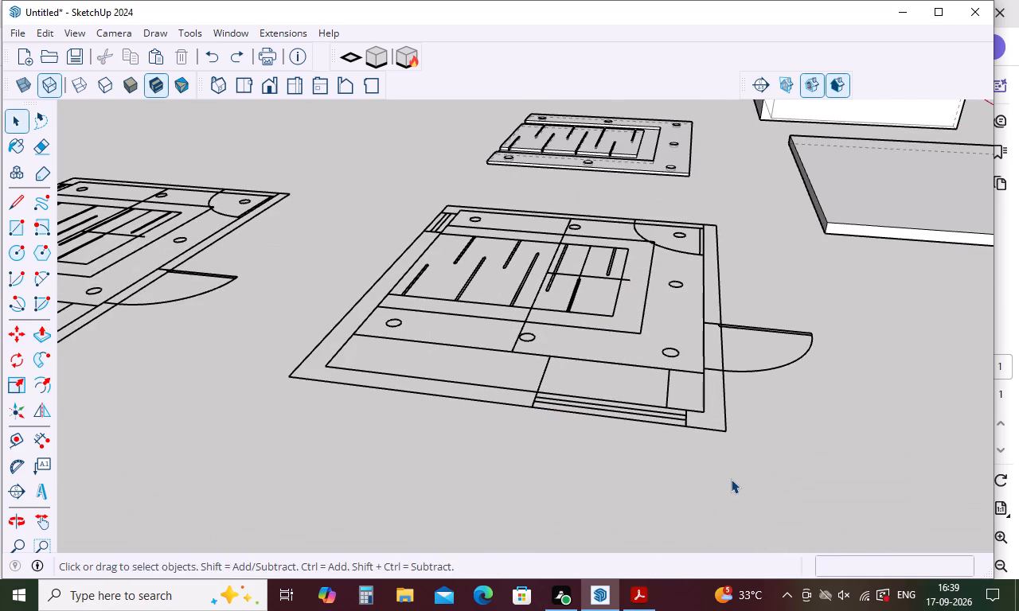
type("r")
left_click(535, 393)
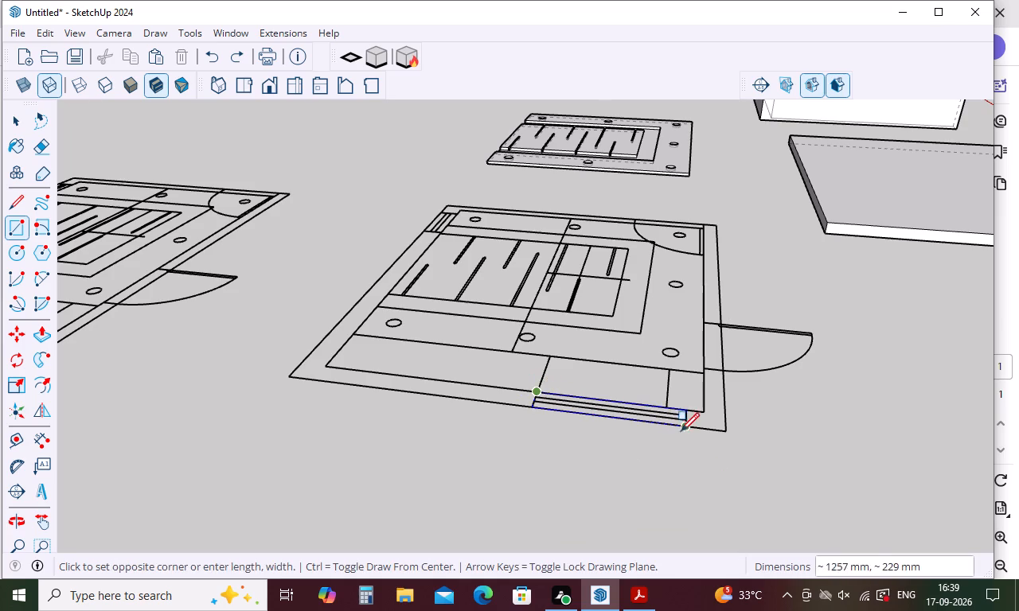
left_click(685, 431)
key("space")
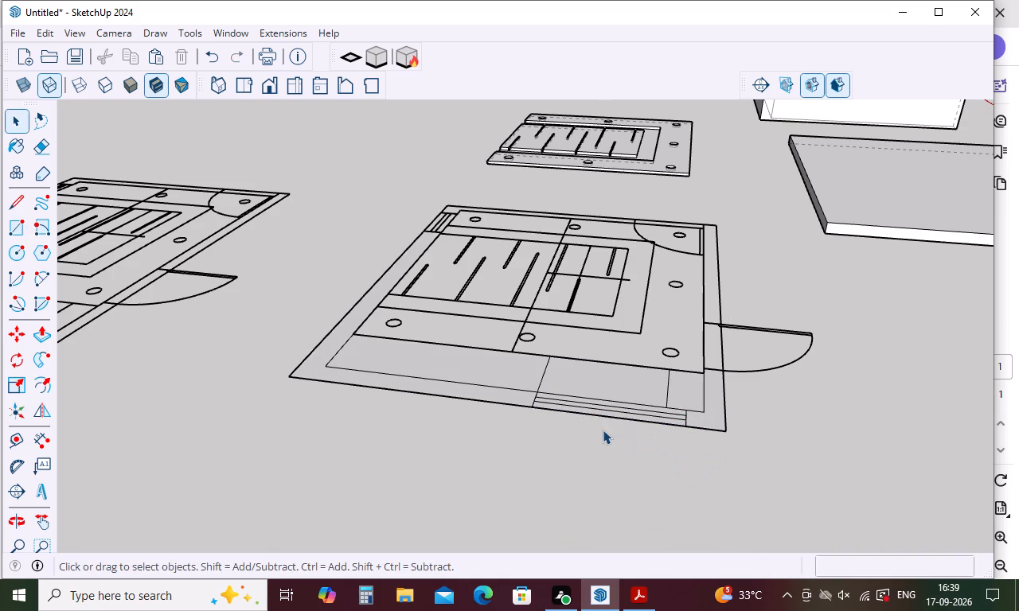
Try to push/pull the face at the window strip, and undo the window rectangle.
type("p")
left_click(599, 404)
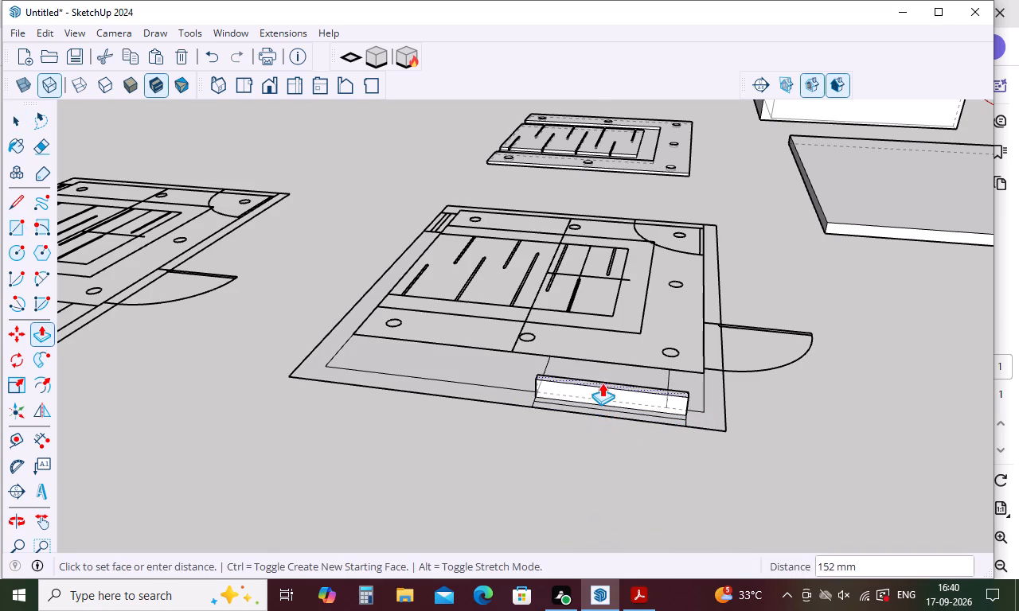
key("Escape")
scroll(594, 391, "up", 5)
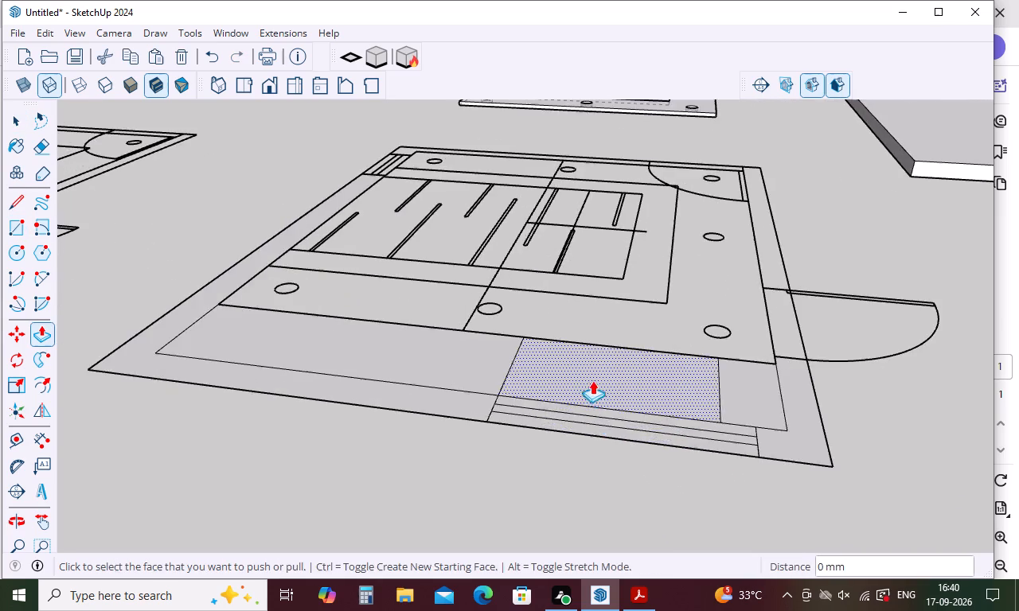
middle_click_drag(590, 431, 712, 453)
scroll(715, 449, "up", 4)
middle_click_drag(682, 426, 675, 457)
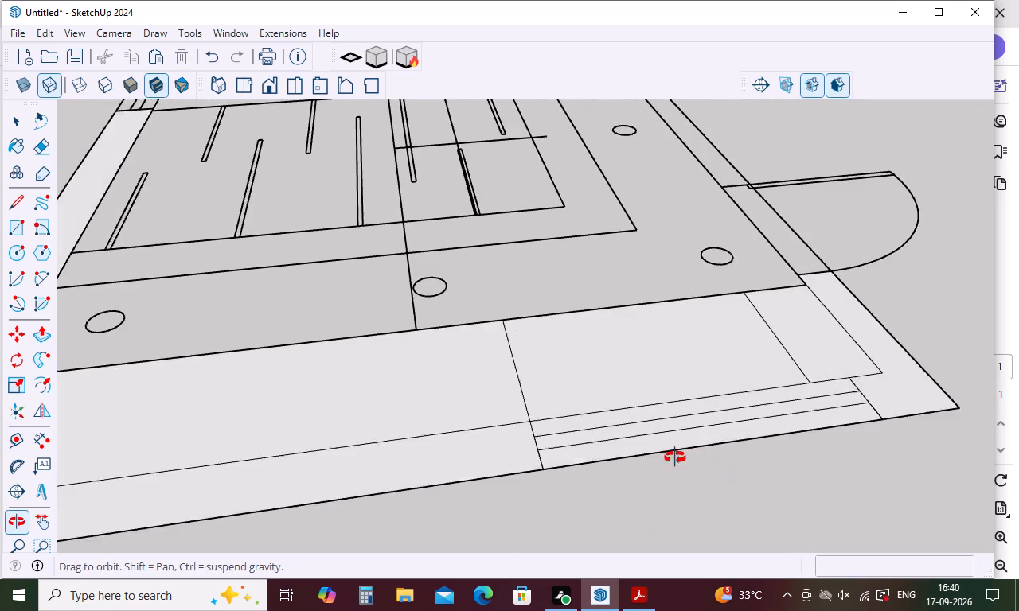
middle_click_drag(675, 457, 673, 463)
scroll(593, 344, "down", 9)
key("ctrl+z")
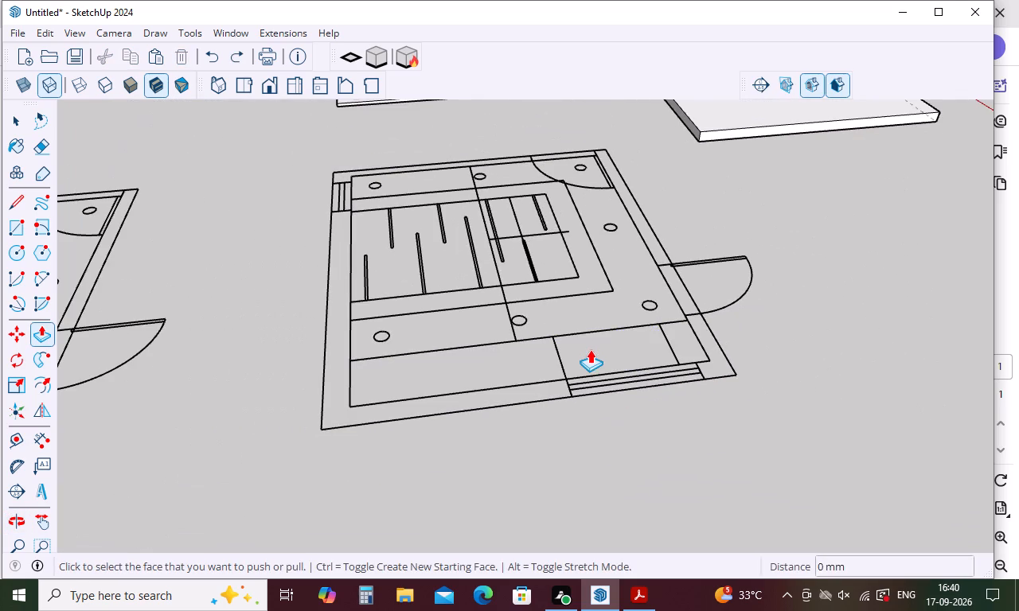
Erase the side and back wall lines of the floor plan copy, keeping the small window in its left wall.
key("space")
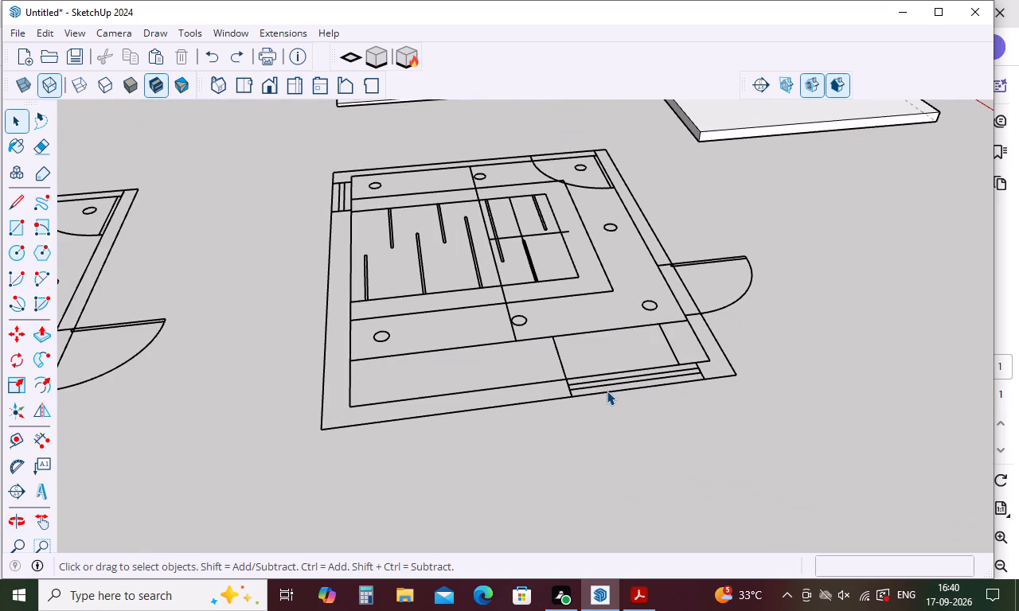
key("e")
left_click_drag(697, 244, 407, 302)
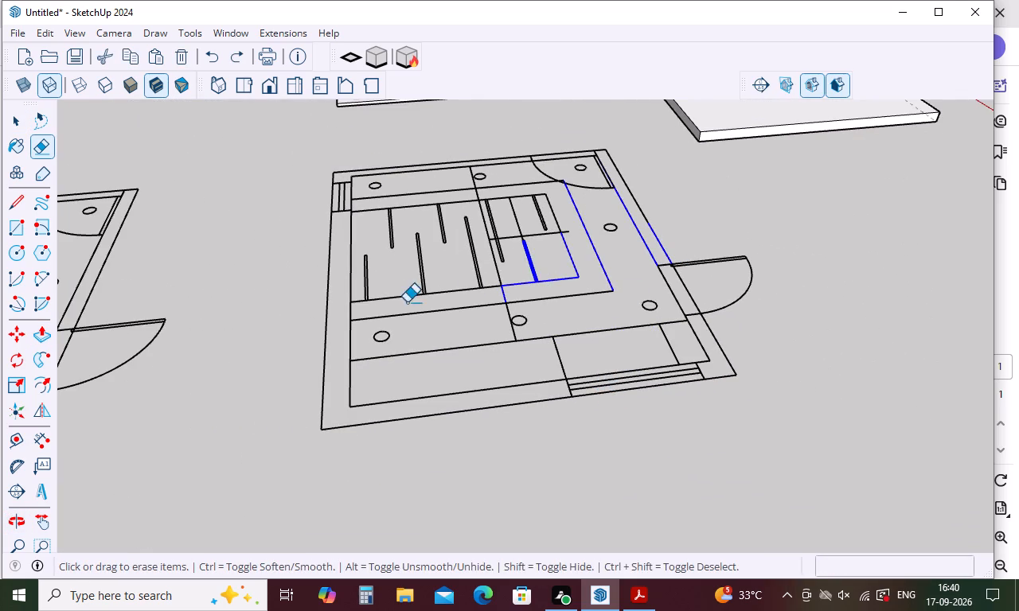
left_click_drag(407, 302, 322, 319)
left_click_drag(487, 152, 467, 177)
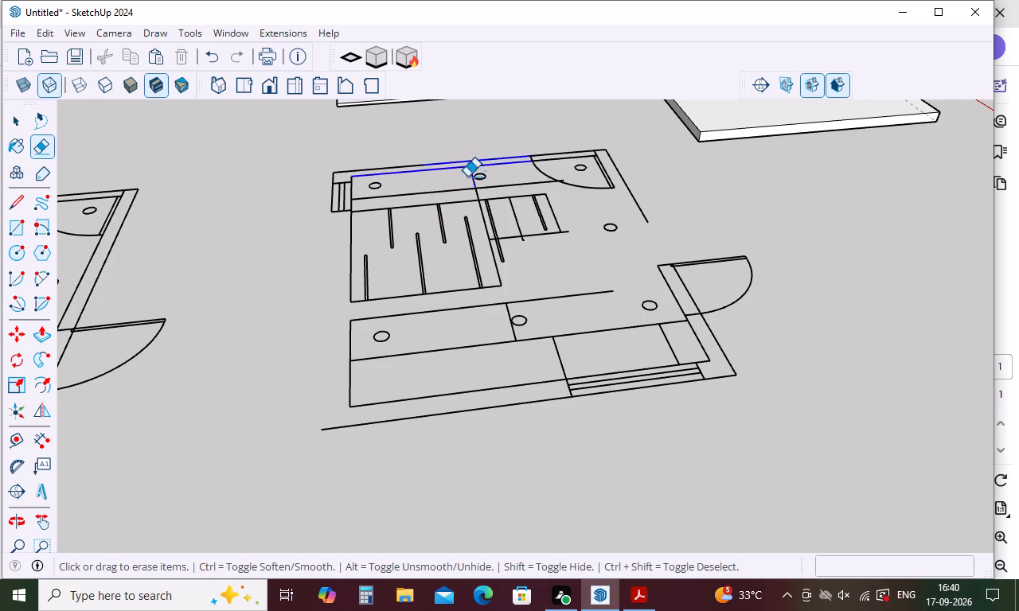
left_click_drag(467, 177, 414, 262)
left_click_drag(353, 176, 338, 179)
left_click(332, 179)
left_click(342, 171)
Erase the ceiling strip lines and leftover wall pieces around the small left-wall window of the plan copy.
left_click_drag(373, 171, 373, 189)
left_click_drag(390, 165, 404, 182)
left_click_drag(410, 165, 414, 185)
left_click_drag(415, 187, 387, 294)
left_click_drag(403, 204, 319, 271)
left_click_drag(385, 204, 350, 272)
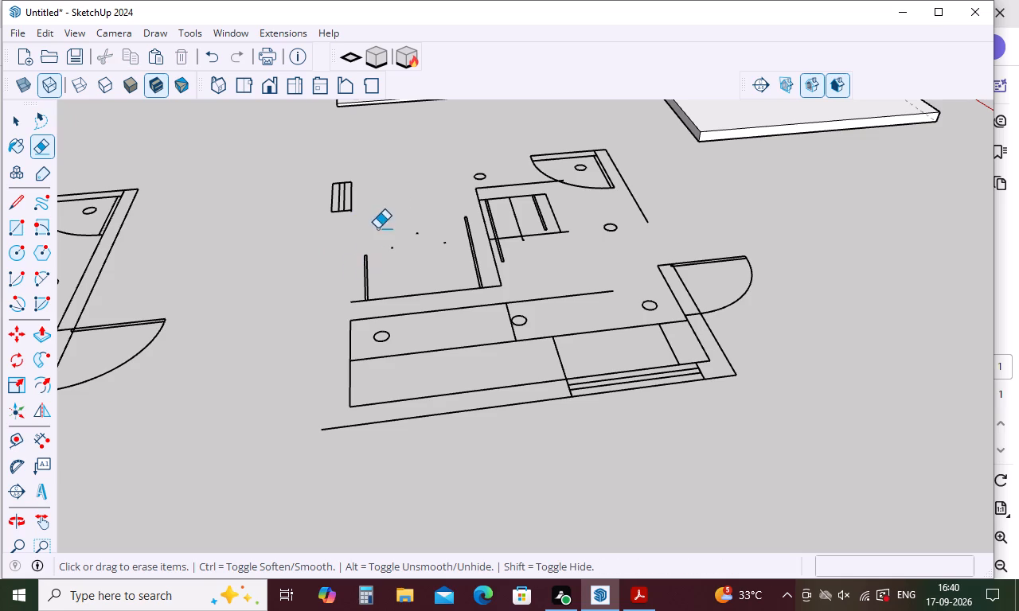
left_click_drag(377, 228, 354, 315)
scroll(344, 194, "up", 20)
scroll(344, 194, "up", 3)
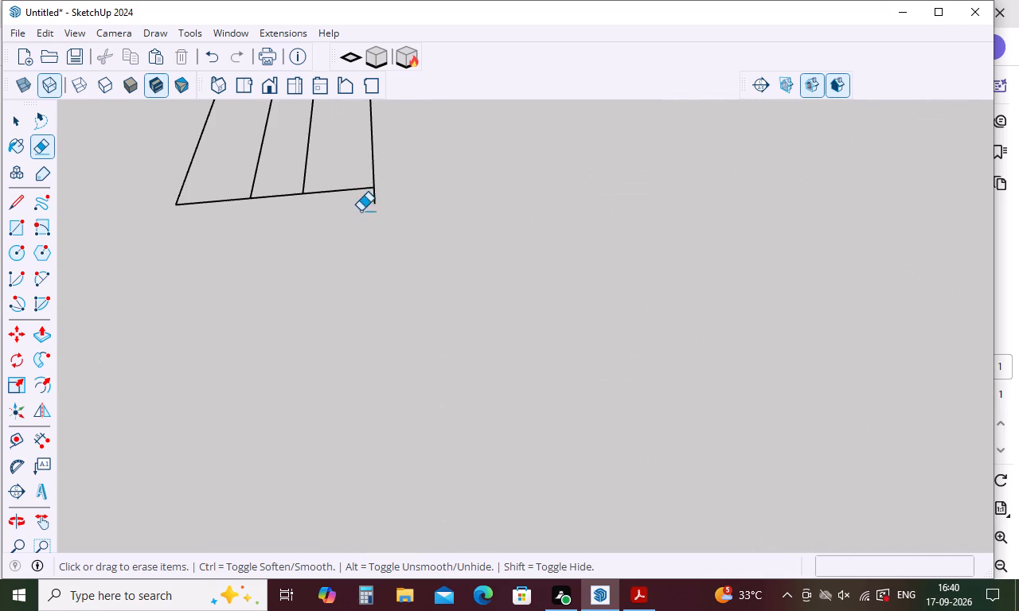
left_click_drag(377, 202, 358, 209)
scroll(362, 222, "down", 10)
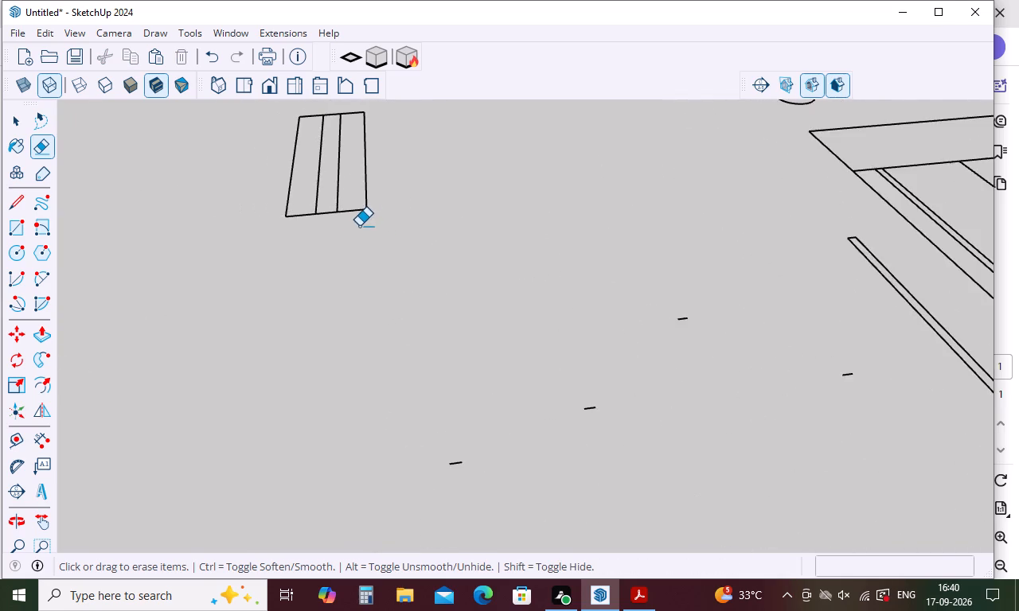
scroll(359, 226, "down", 16)
scroll(352, 242, "down", 5)
scroll(352, 242, "up", 1)
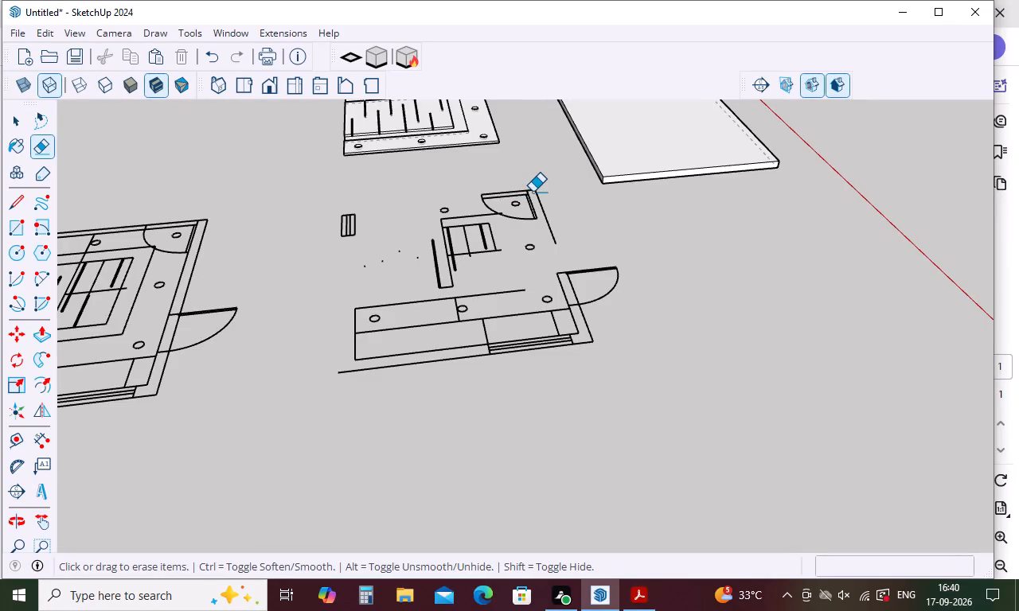
Erase the back corner's door swing, wall lines and the grid lines in the plan's middle, keeping the back-wall strip.
left_click_drag(536, 191, 534, 212)
left_click_drag(518, 208, 483, 220)
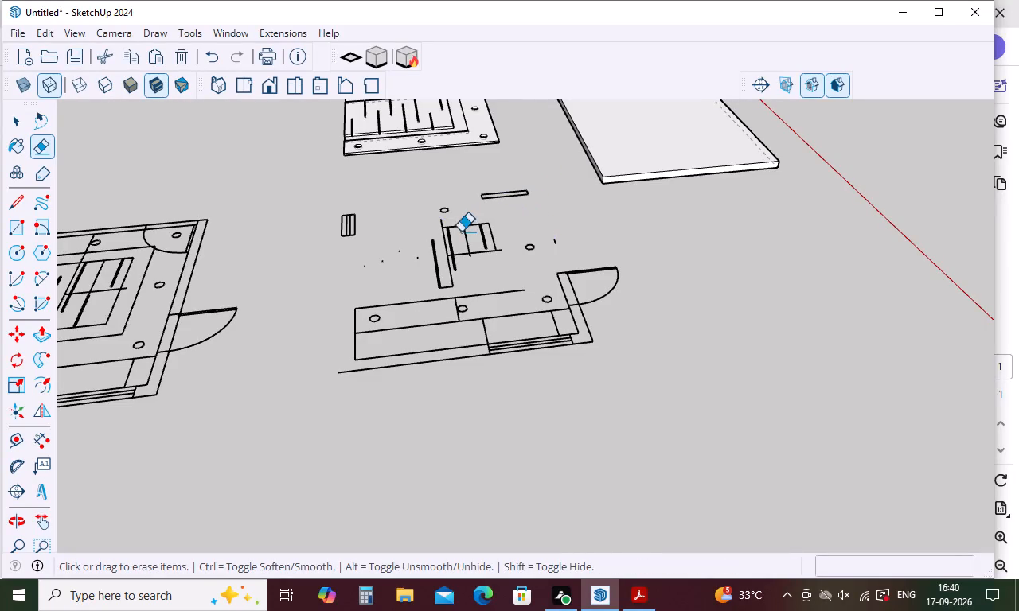
left_click_drag(455, 210, 414, 254)
left_click_drag(494, 232, 399, 279)
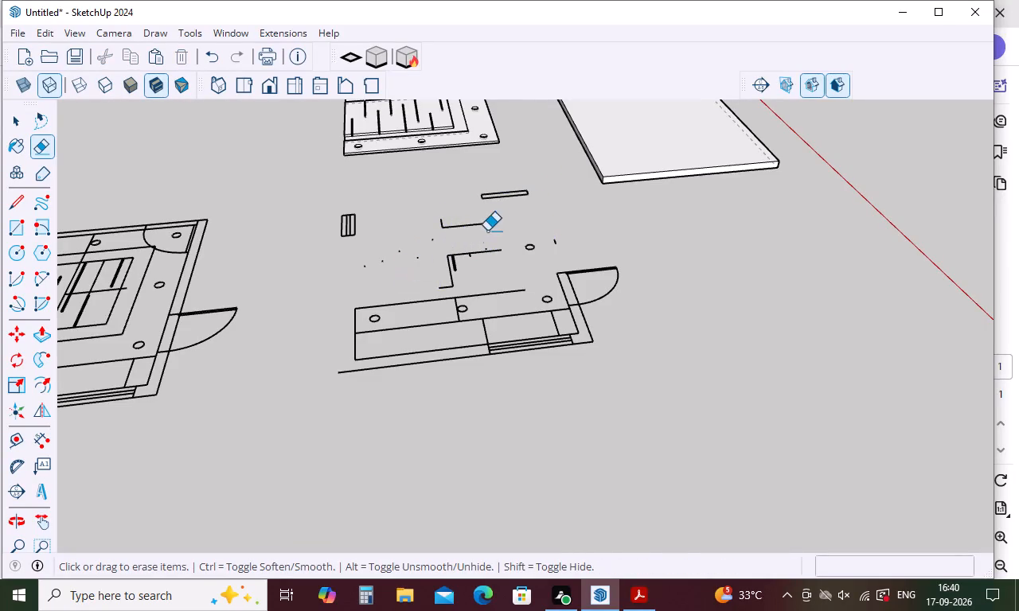
left_click_drag(483, 220, 452, 305)
Erase the scattered line fragments and the light circle left in the middle of the plan copy.
left_click_drag(554, 241, 370, 322)
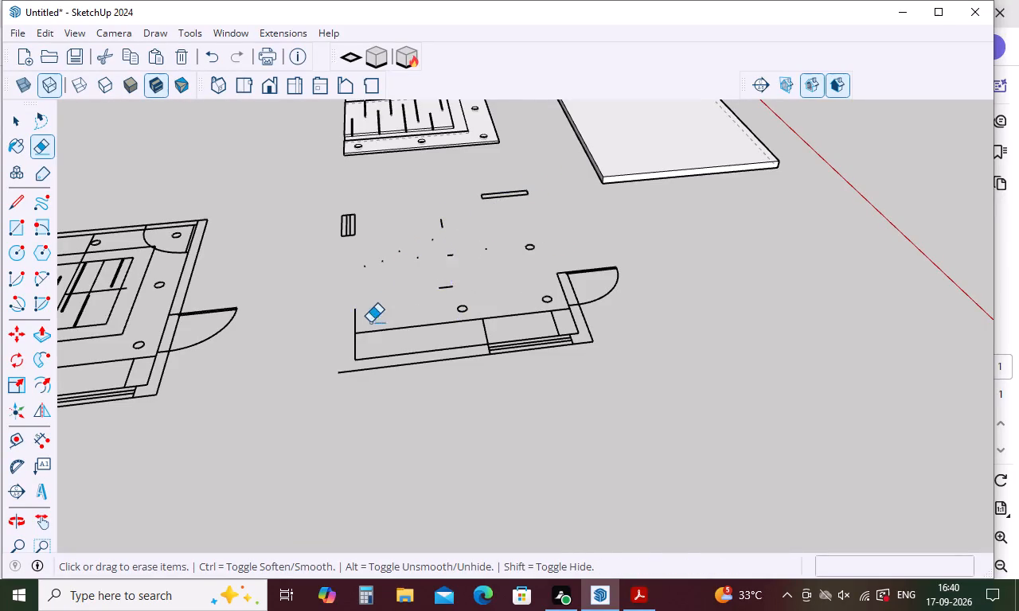
left_click_drag(438, 224, 334, 272)
left_click_drag(447, 226, 435, 246)
left_click_drag(440, 242, 378, 274)
left_click_drag(446, 233, 371, 257)
left_click_drag(423, 243, 356, 273)
left_click_drag(552, 246, 537, 251)
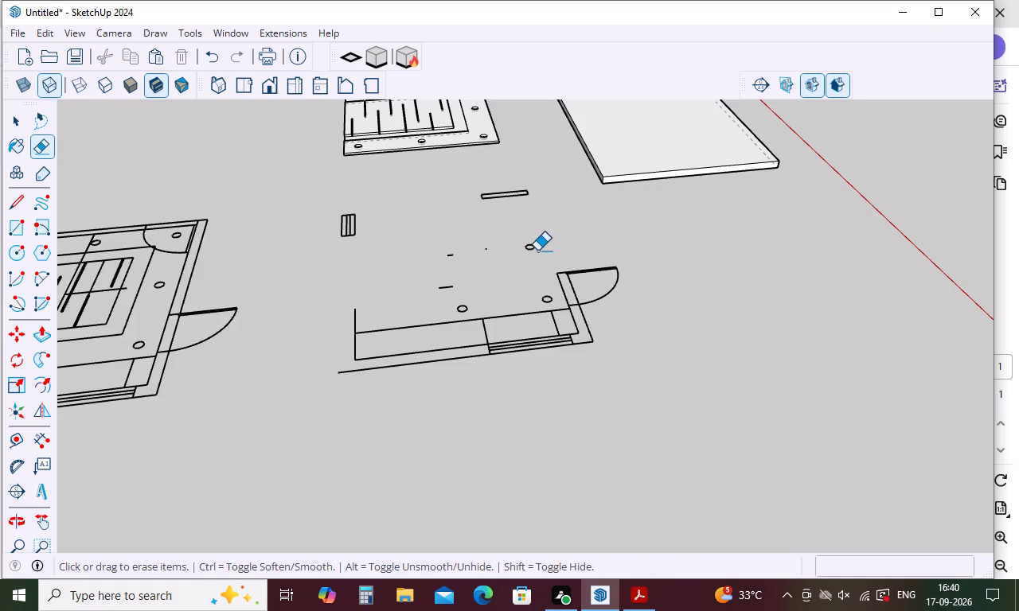
left_click_drag(537, 251, 469, 270)
left_click_drag(487, 247, 468, 278)
left_click_drag(451, 255, 450, 311)
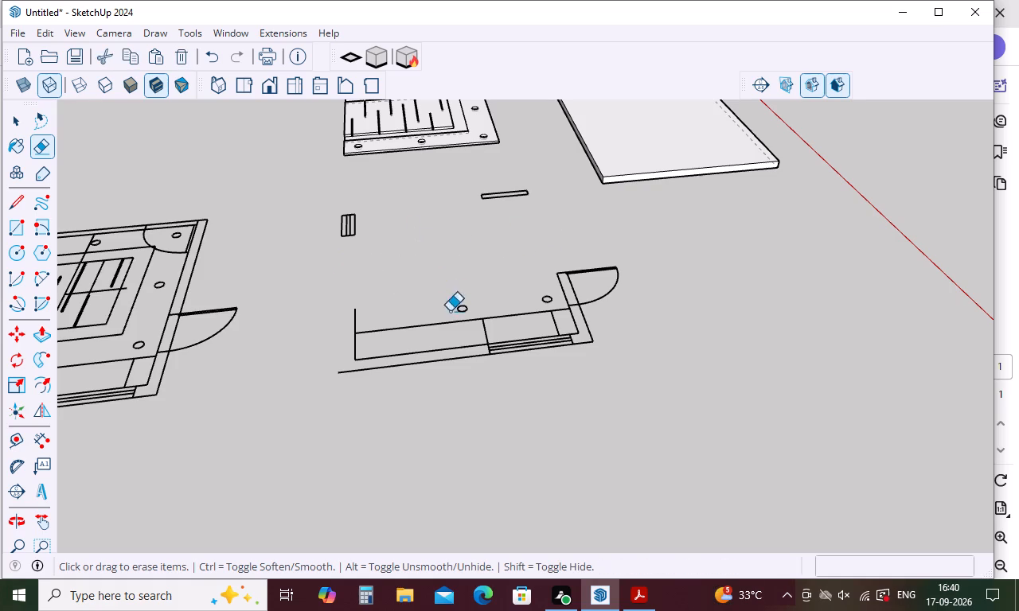
Erase the last two light circles, the adjoining ceiling line, and the door with its swing at the right wall.
left_click_drag(470, 290, 459, 323)
left_click_drag(549, 290, 549, 305)
left_click_drag(594, 256, 590, 266)
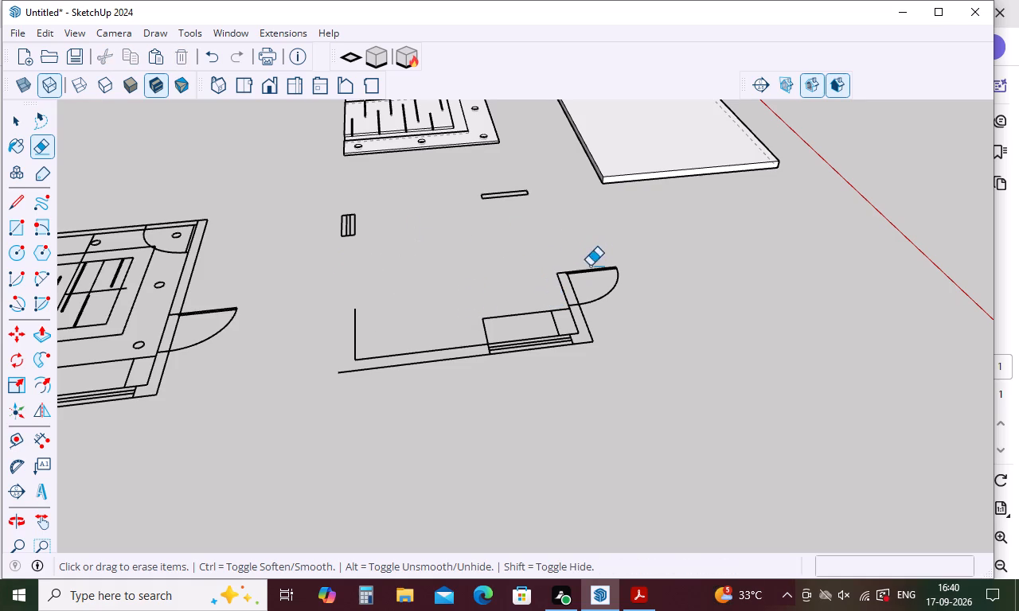
left_click_drag(590, 266, 562, 294)
left_click_drag(564, 273, 552, 297)
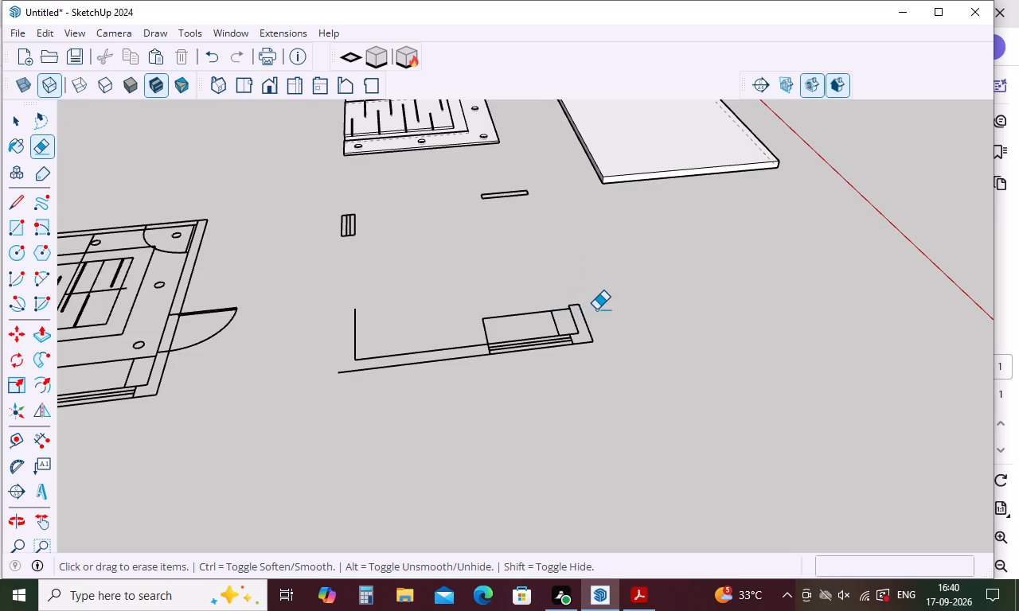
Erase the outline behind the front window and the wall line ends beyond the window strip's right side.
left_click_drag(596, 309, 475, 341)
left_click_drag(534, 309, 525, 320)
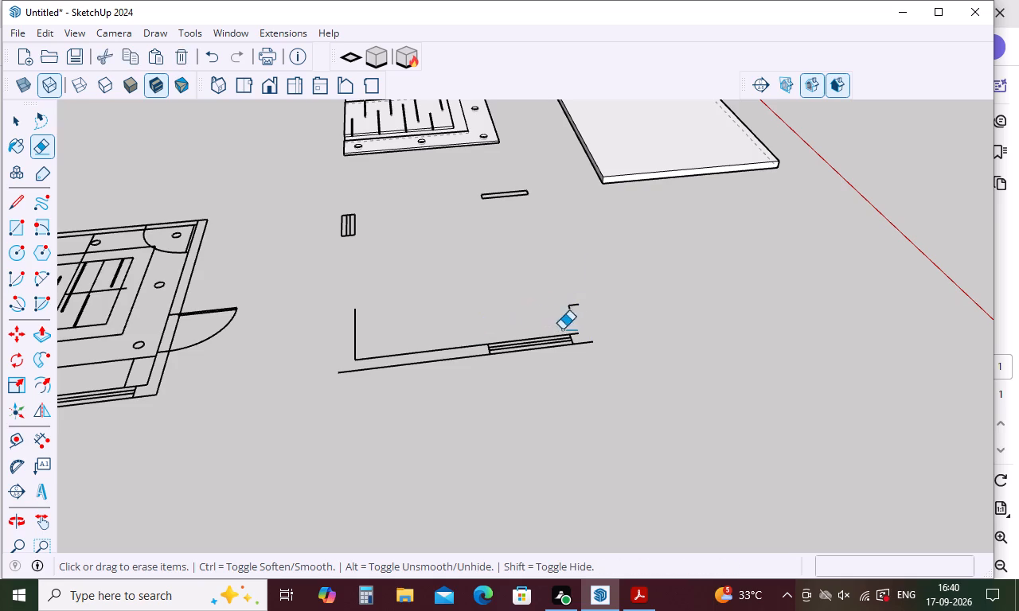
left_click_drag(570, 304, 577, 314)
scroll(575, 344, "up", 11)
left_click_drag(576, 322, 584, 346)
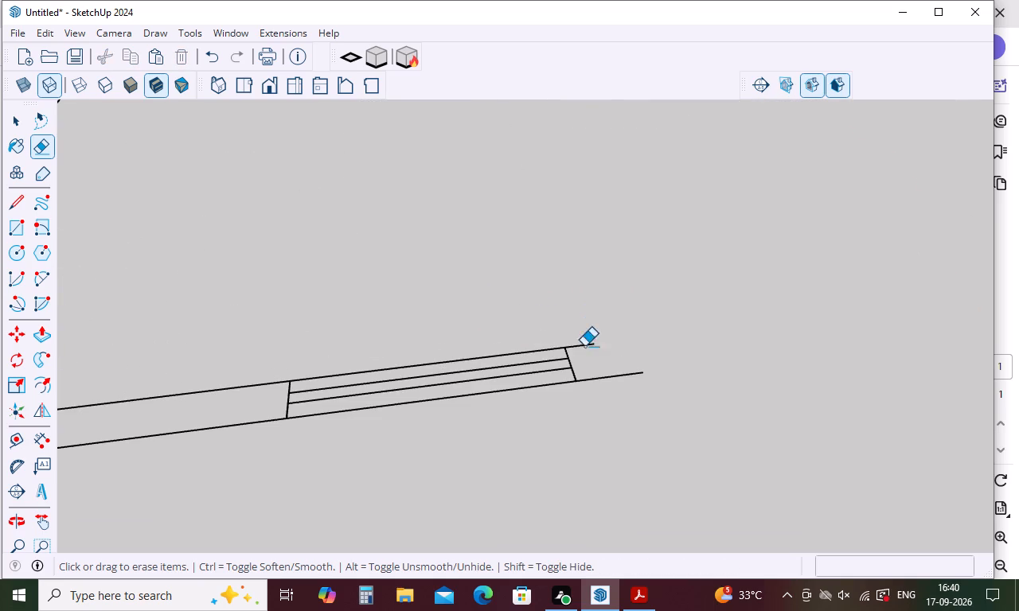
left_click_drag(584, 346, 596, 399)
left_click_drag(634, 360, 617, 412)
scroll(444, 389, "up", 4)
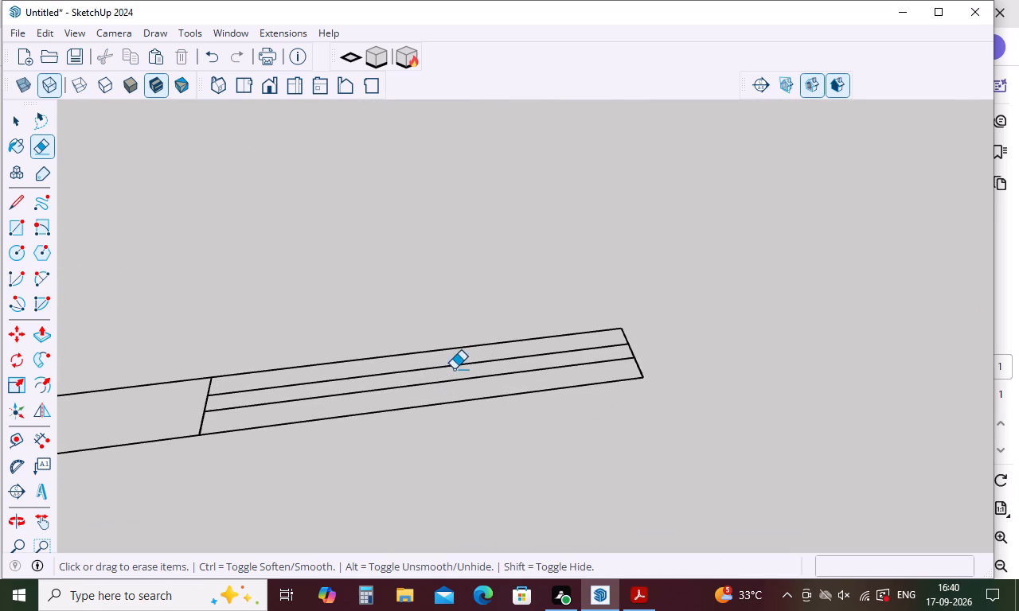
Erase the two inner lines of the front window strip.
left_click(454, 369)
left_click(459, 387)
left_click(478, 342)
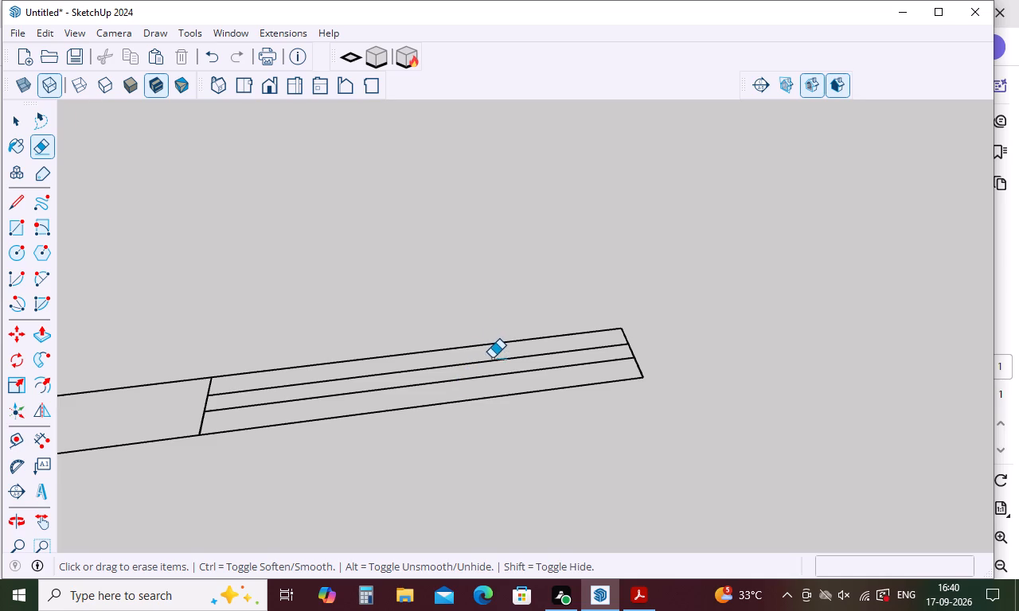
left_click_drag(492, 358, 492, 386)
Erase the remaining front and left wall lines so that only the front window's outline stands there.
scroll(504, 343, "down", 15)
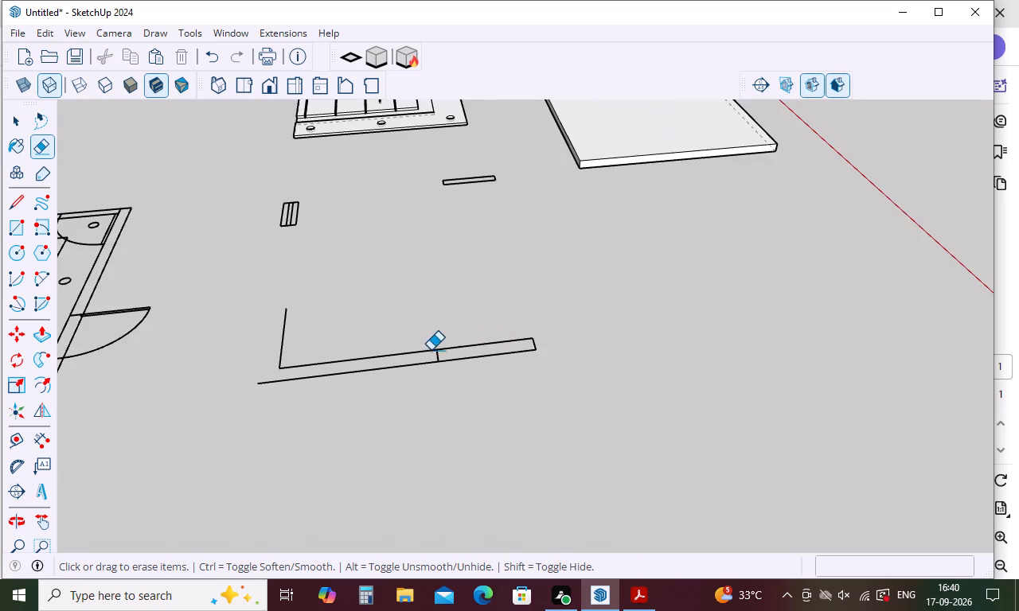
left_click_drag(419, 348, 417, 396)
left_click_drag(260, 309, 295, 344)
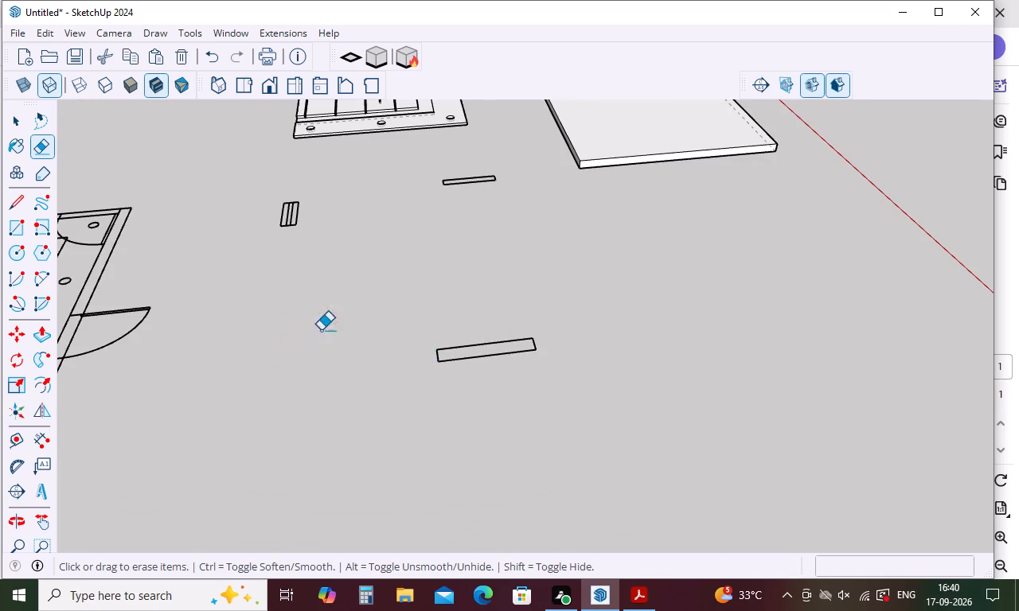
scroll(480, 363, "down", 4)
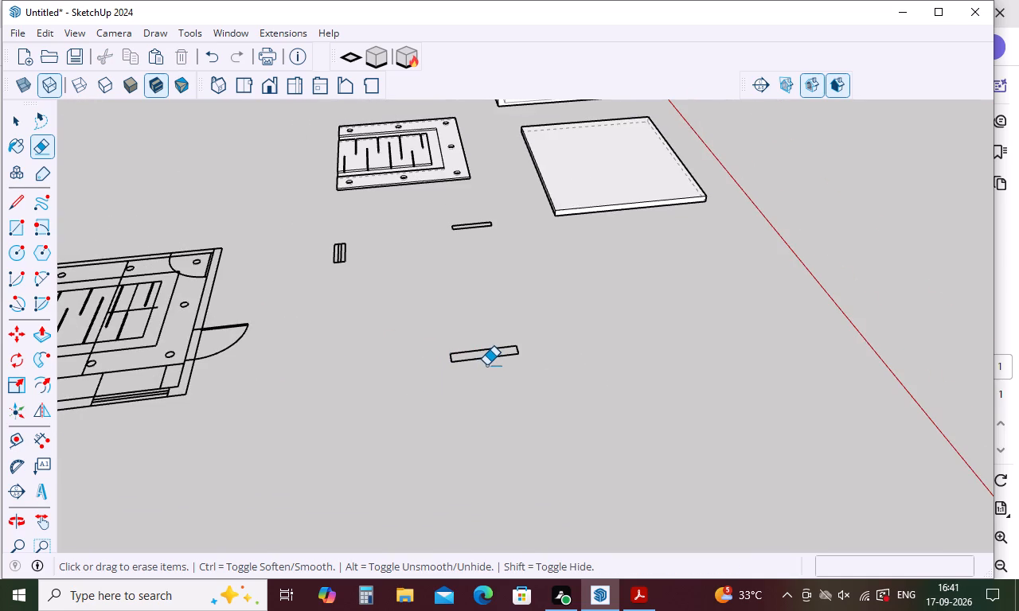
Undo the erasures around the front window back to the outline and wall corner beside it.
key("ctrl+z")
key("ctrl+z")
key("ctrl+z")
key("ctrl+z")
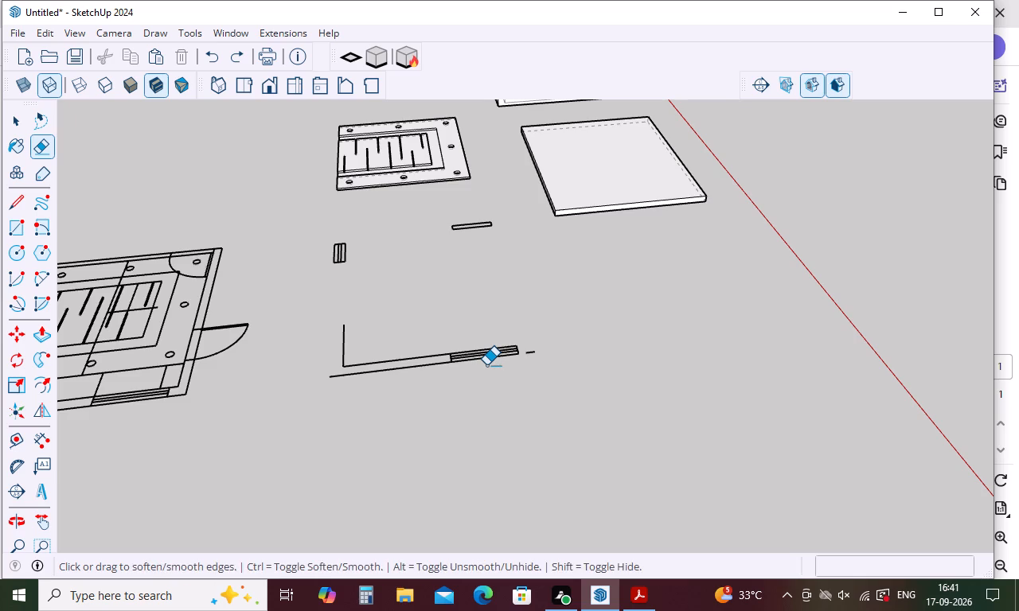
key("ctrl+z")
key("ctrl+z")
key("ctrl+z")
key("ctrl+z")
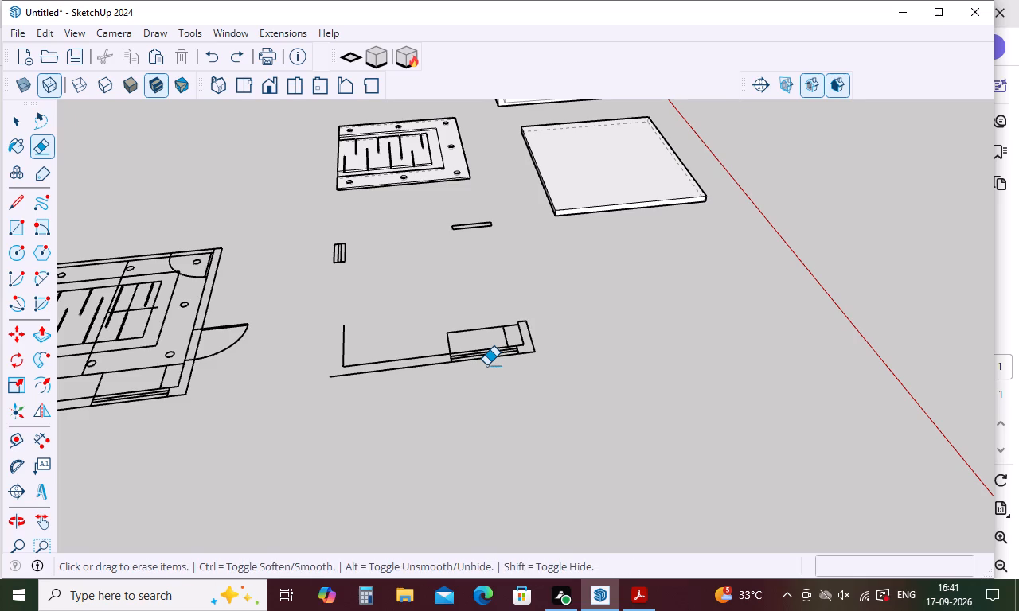
Erase the outline behind the front window and the wall corner beside it, keeping the outer wall line's end.
scroll(497, 334, "up", 14)
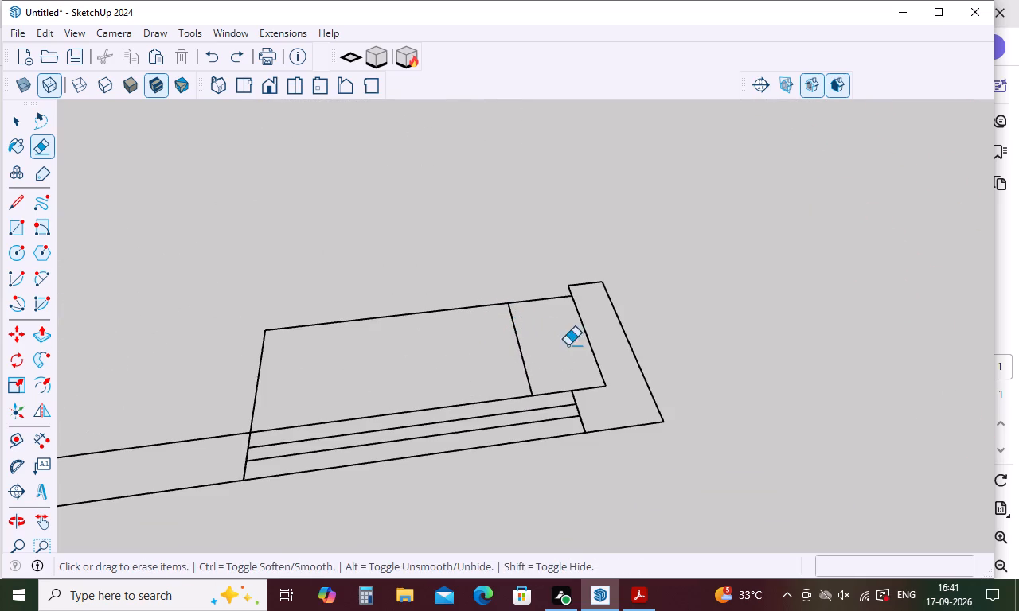
left_click_drag(635, 321, 581, 355)
left_click_drag(606, 276, 583, 283)
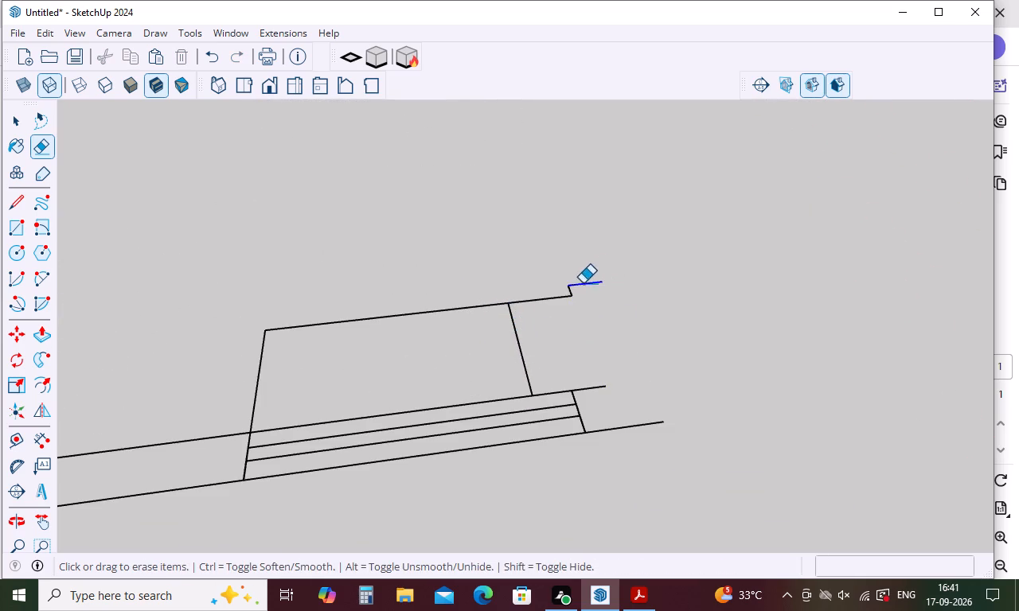
left_click_drag(583, 283, 520, 320)
left_click_drag(538, 334, 238, 385)
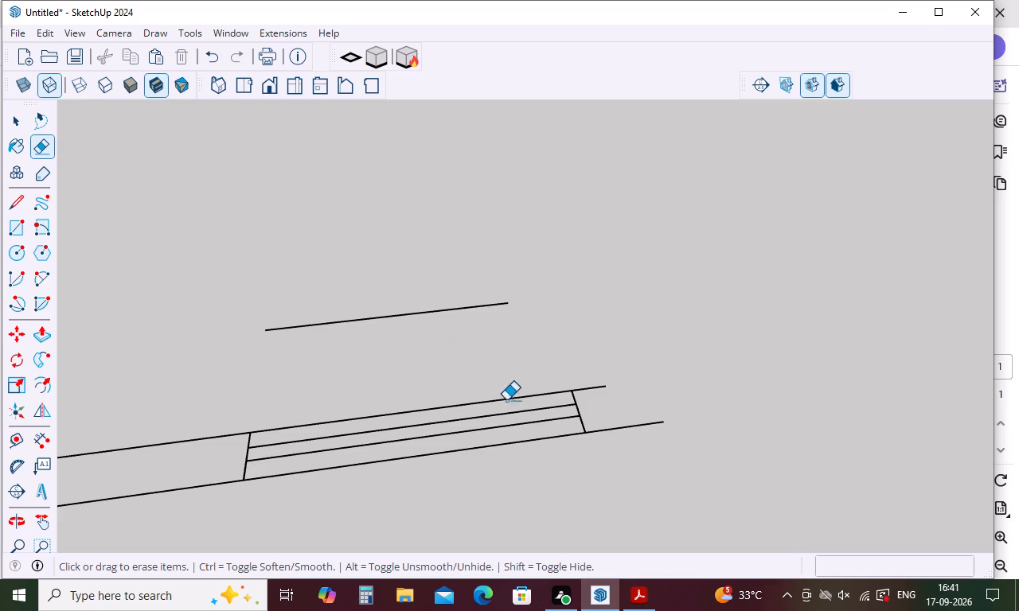
left_click_drag(588, 376, 592, 394)
left_click_drag(450, 286, 446, 324)
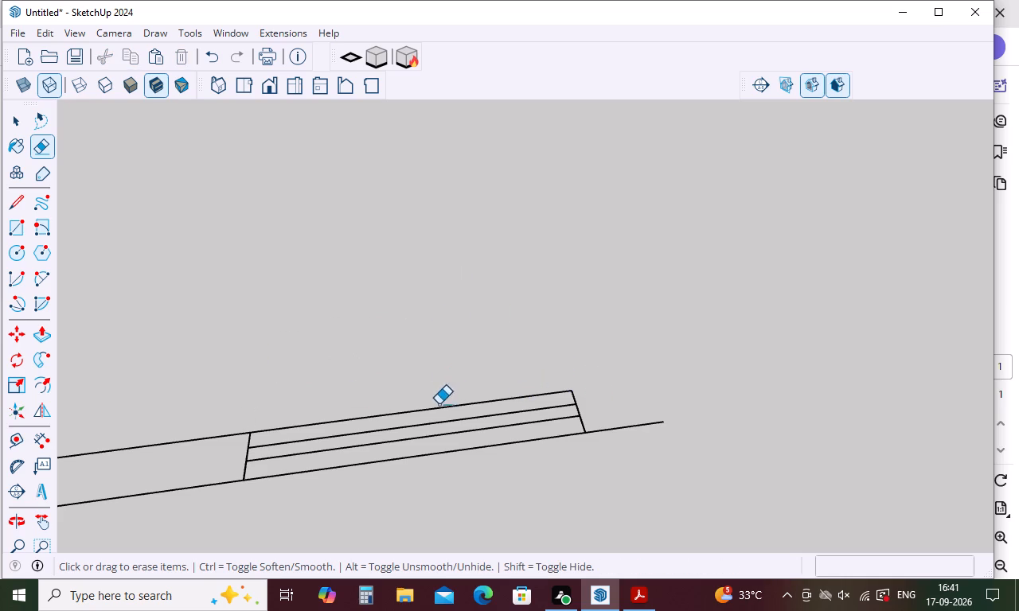
Erase the window strip's two inner lines and the remaining wall lines beyond its left end.
left_click_drag(439, 423, 439, 431)
left_click_drag(439, 434, 439, 442)
scroll(498, 329, "down", 5)
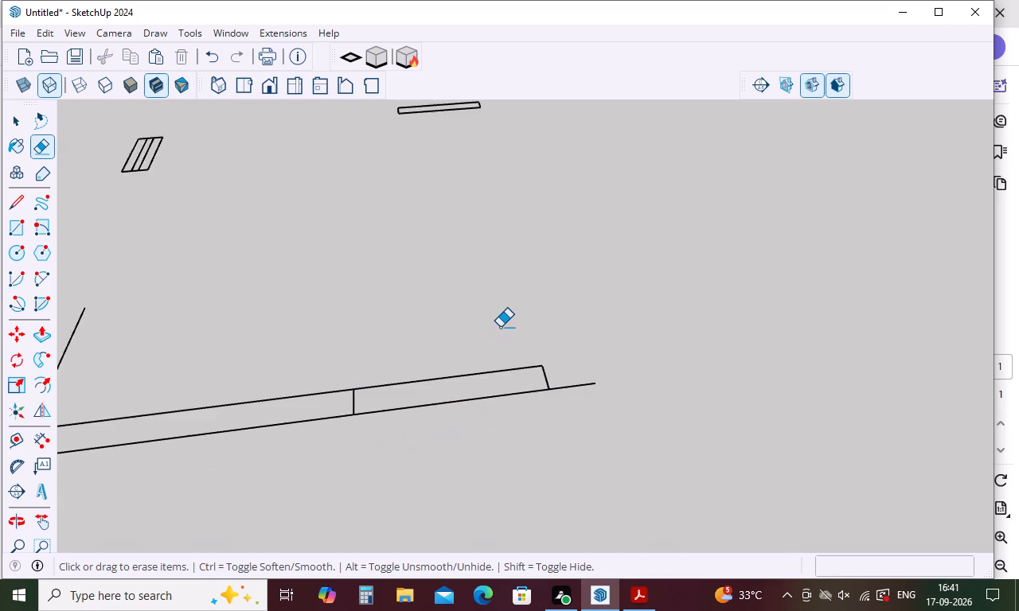
scroll(500, 327, "down", 9)
left_click_drag(388, 356, 386, 414)
left_click_drag(317, 320, 322, 362)
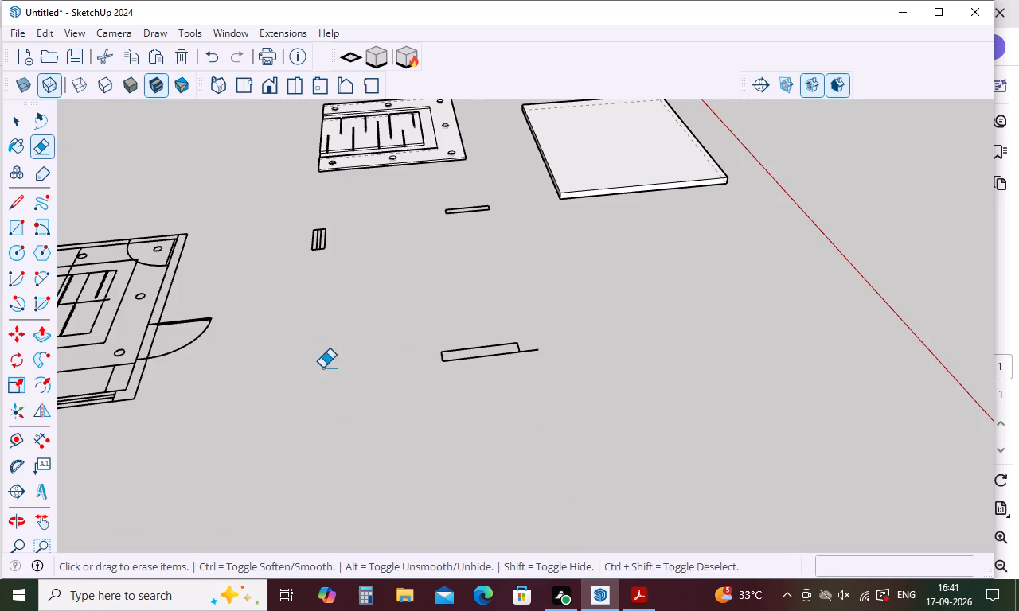
key("Escape")
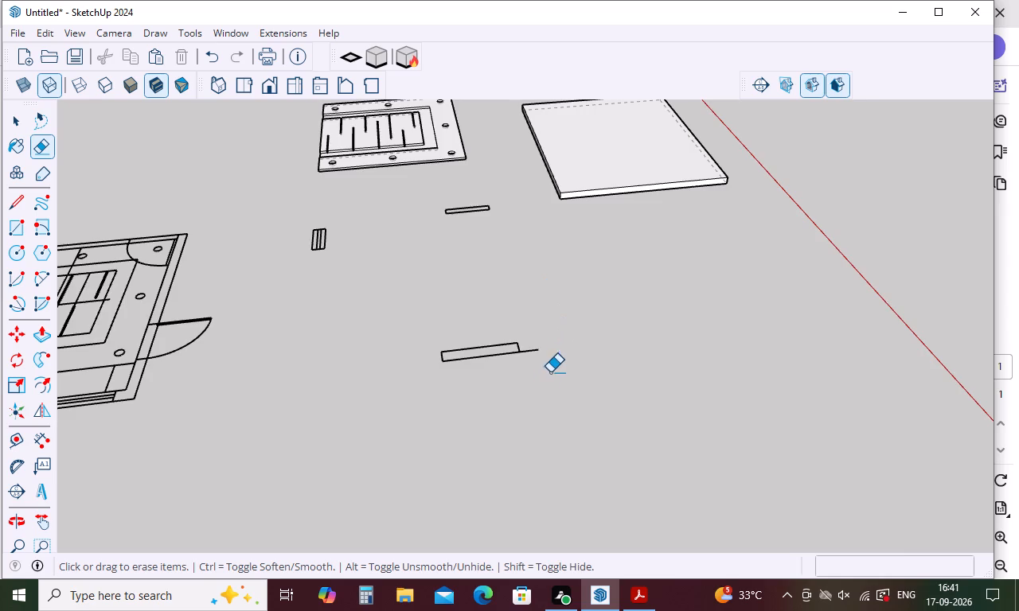
Move the walls by their front-right bottom corner onto the end of the line beside the front window strip.
scroll(525, 410, "down", 5)
key("space")
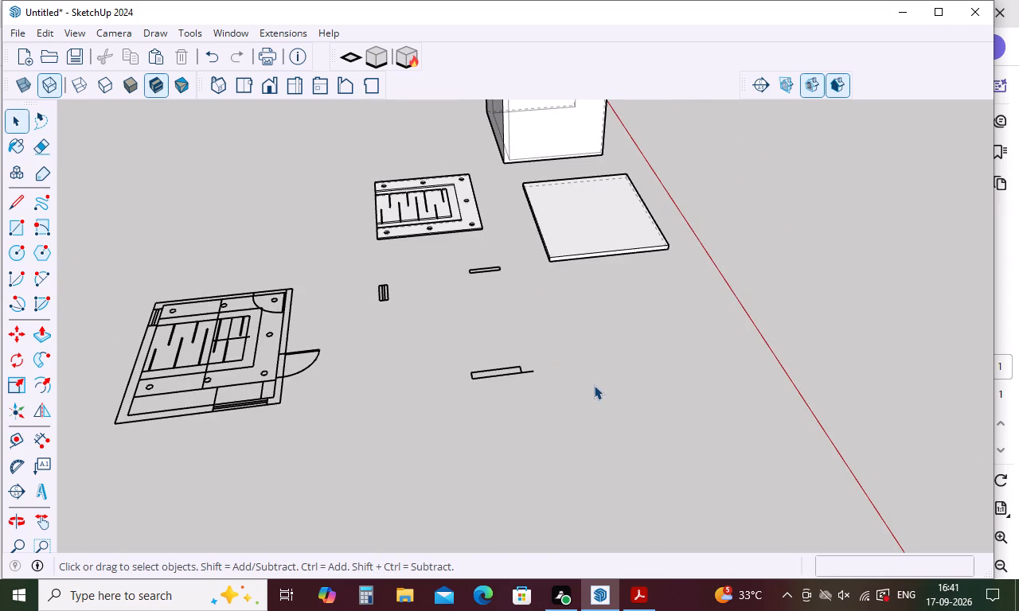
key("space")
key("m")
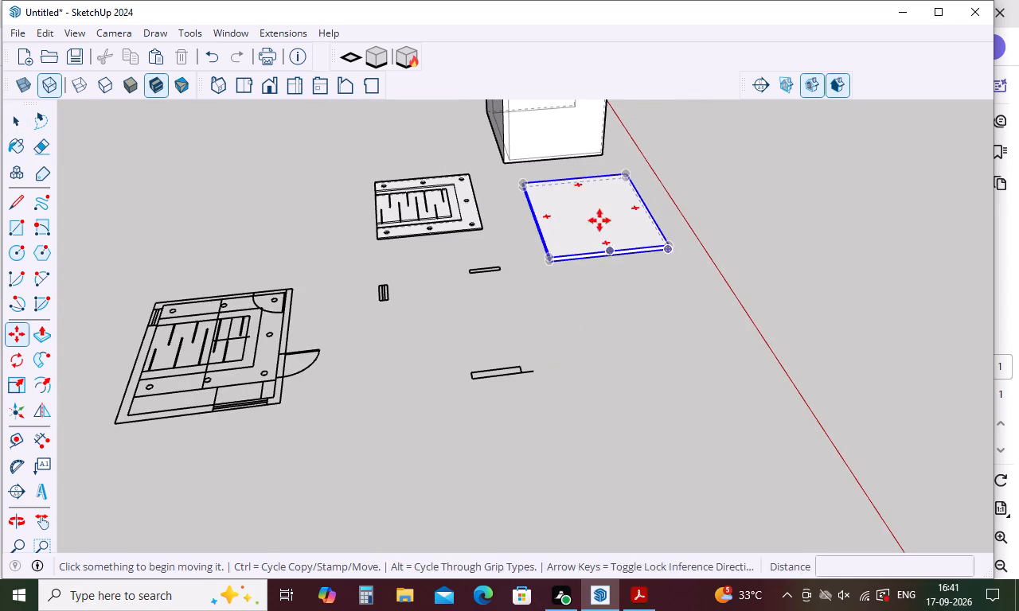
scroll(603, 151, "up", 16)
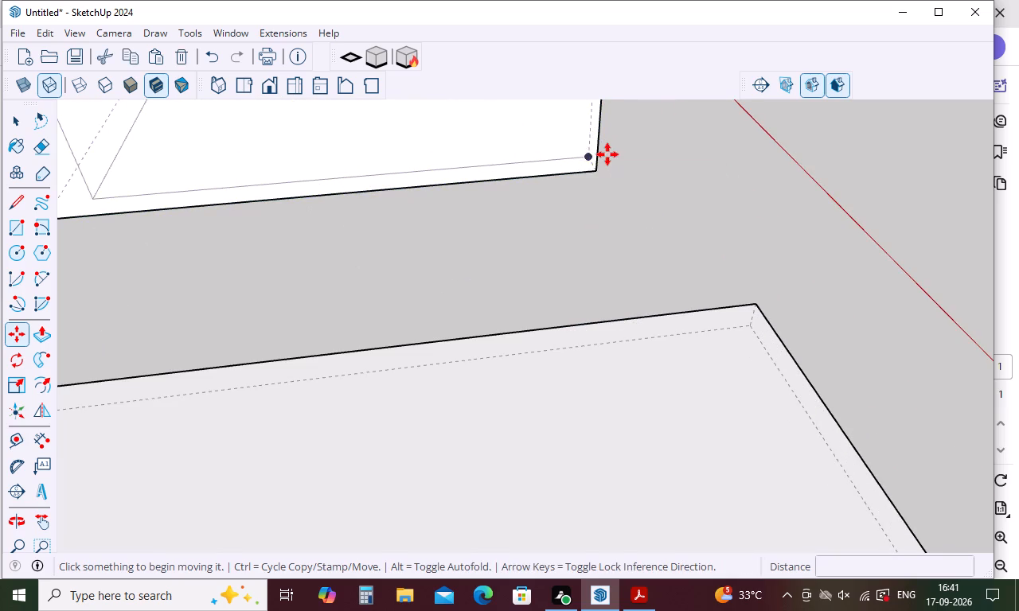
left_click(596, 171)
scroll(603, 179, "down", 11)
scroll(603, 164, "up", 1)
scroll(603, 164, "down", 3)
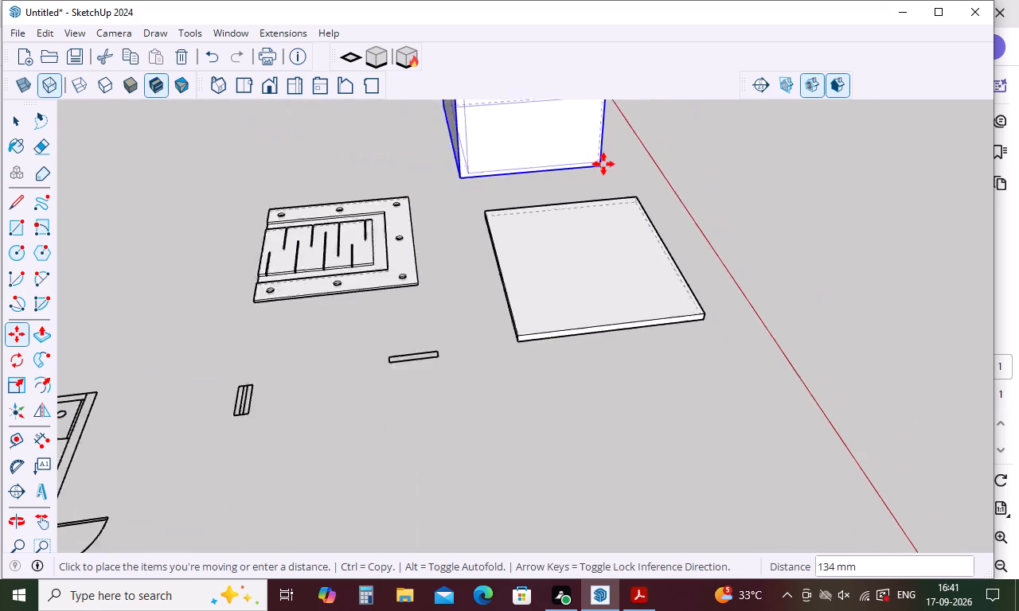
scroll(603, 164, "down", 2)
scroll(499, 504, "up", 8)
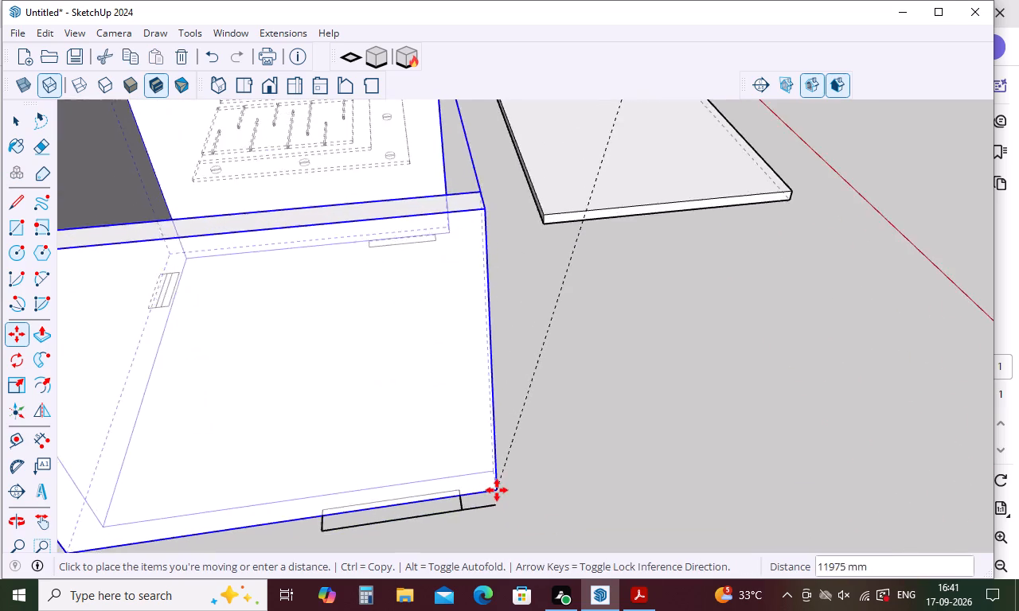
scroll(497, 490, "up", 7)
scroll(490, 501, "down", 4)
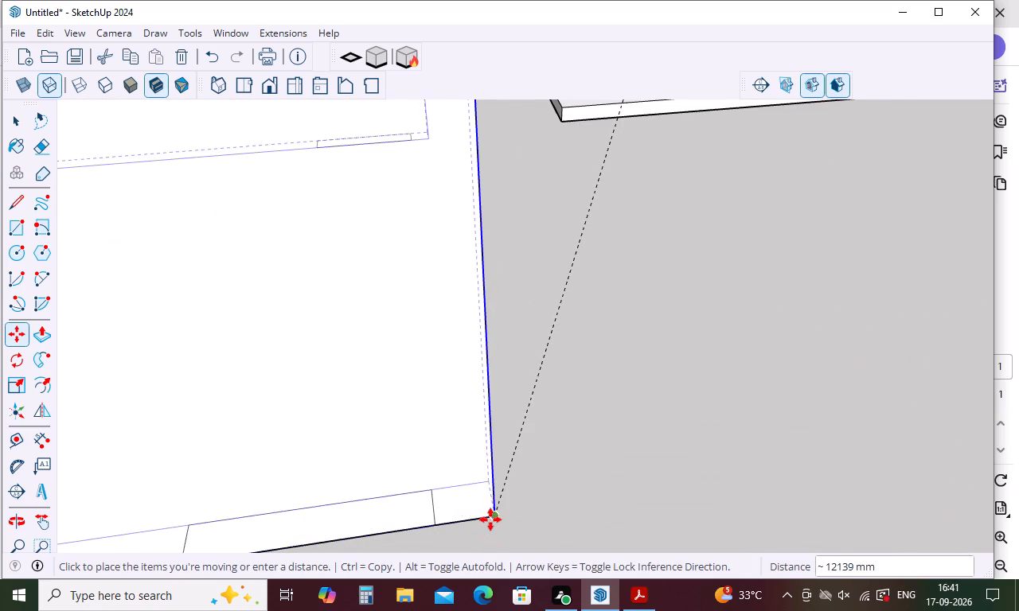
left_click(495, 512)
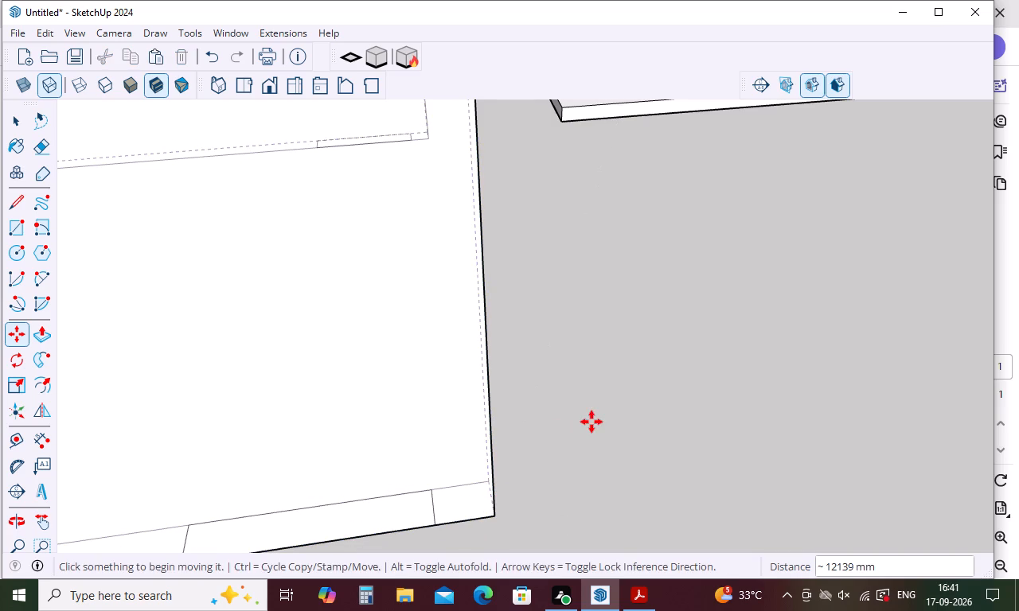
key("space")
Draw a rectangle of about 1257 × 229 mm over the front window strip at the base of the wall.
scroll(583, 383, "down", 10)
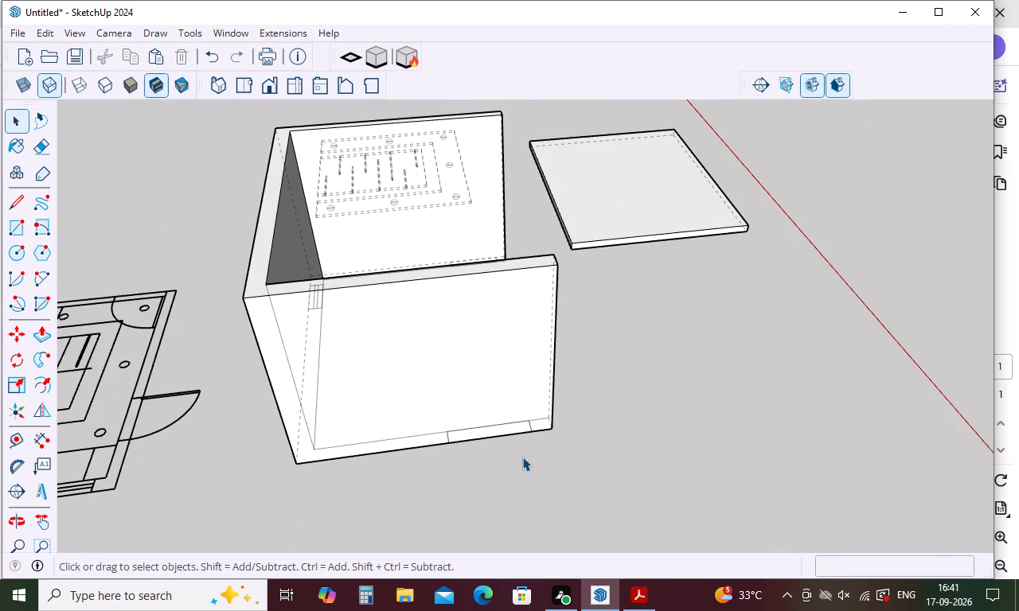
key("r")
scroll(466, 465, "up", 10)
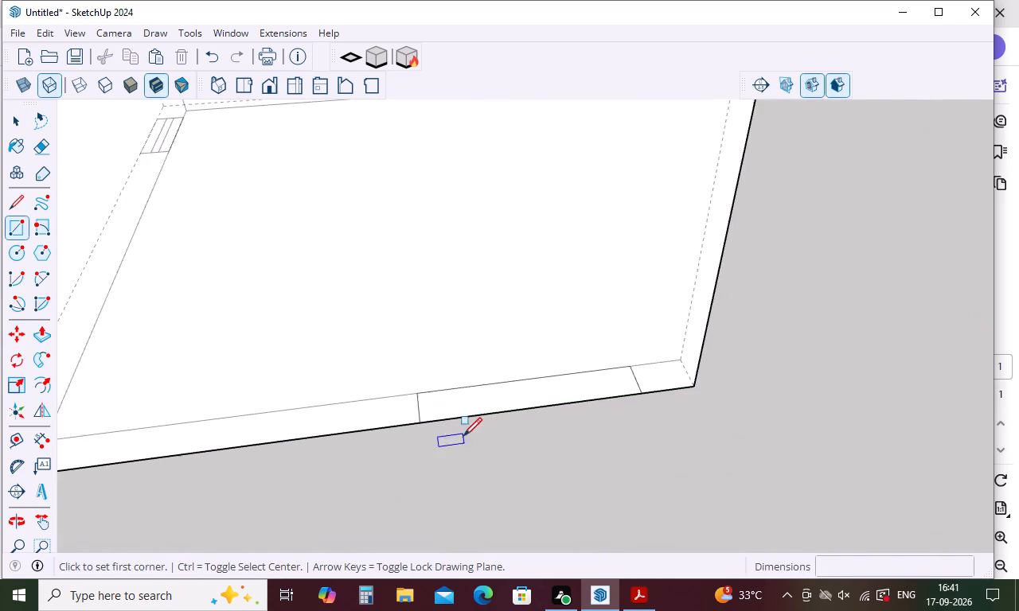
scroll(459, 420, "up", 5)
left_click(393, 375)
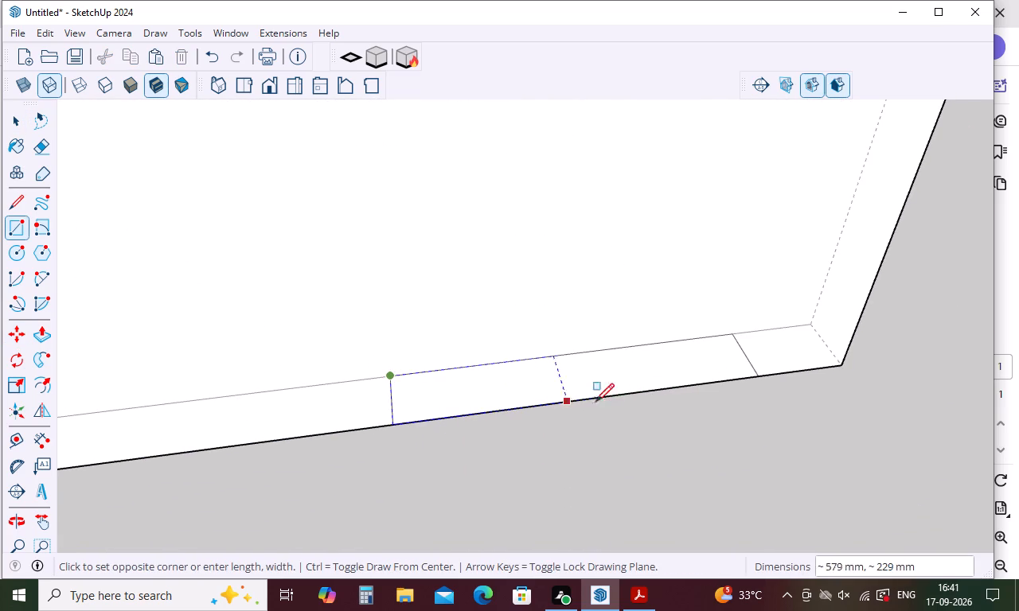
left_click(756, 376)
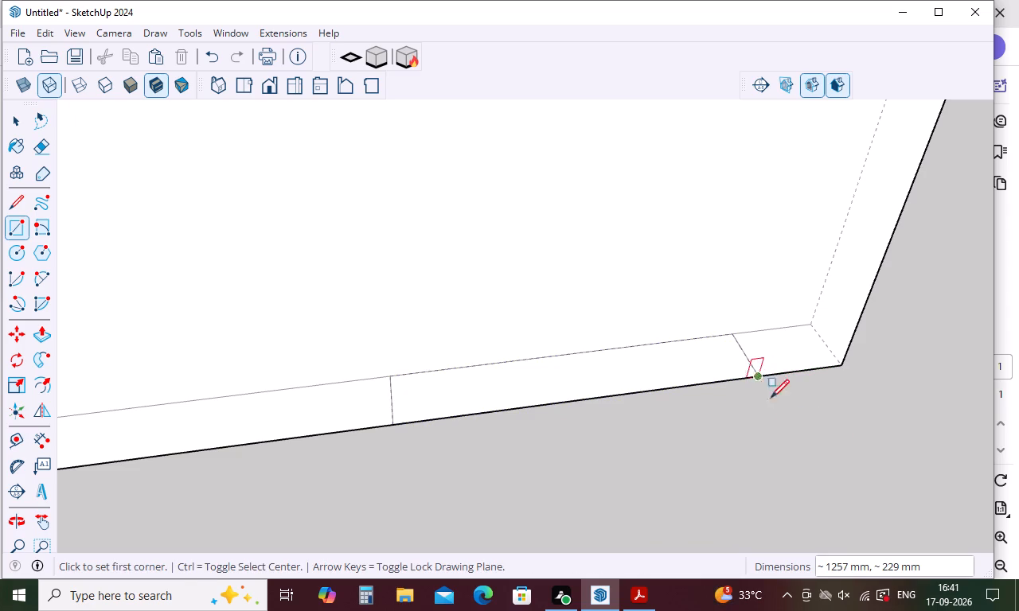
key("space")
Push/Pull the window strip's face up 4' into a block.
type("p")
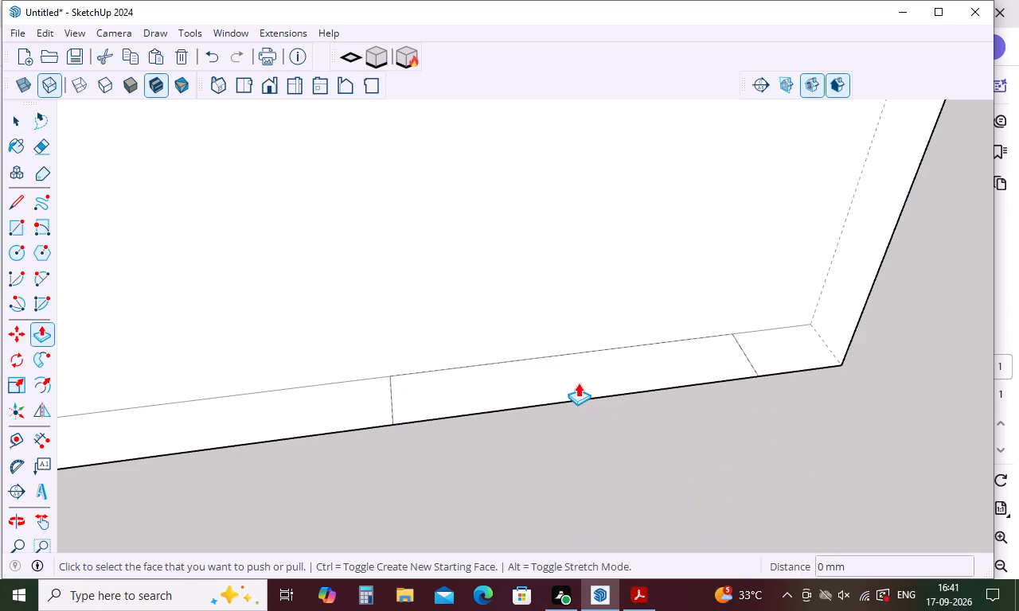
left_click(573, 381)
scroll(559, 296, "down", 9)
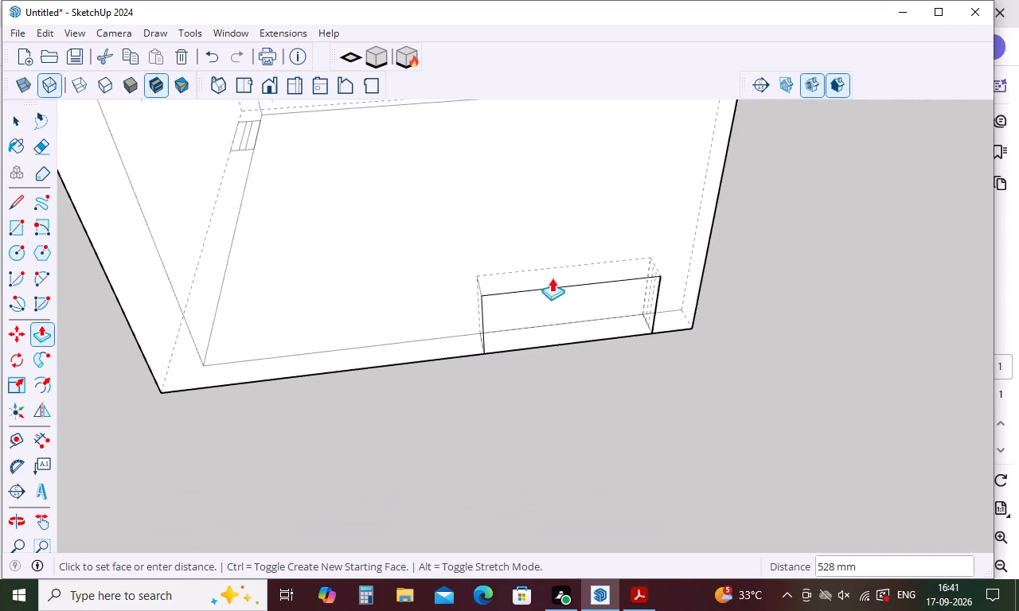
scroll(552, 278, "down", 5)
type("4'")
key("Return")
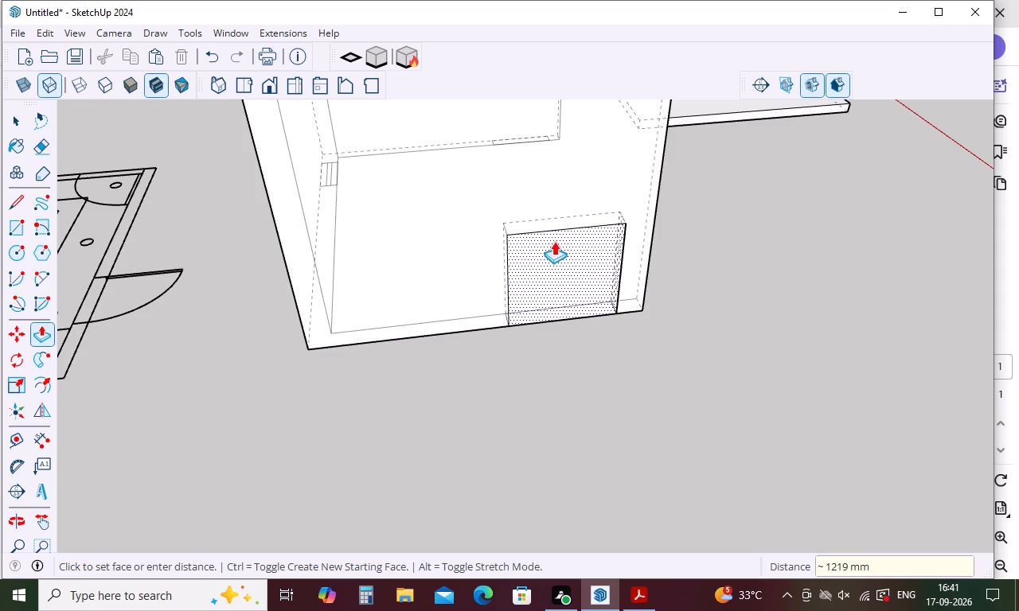
Pull the window block's front face outward about 448 mm so that it projects from the wall.
left_click(574, 286)
left_click(585, 310)
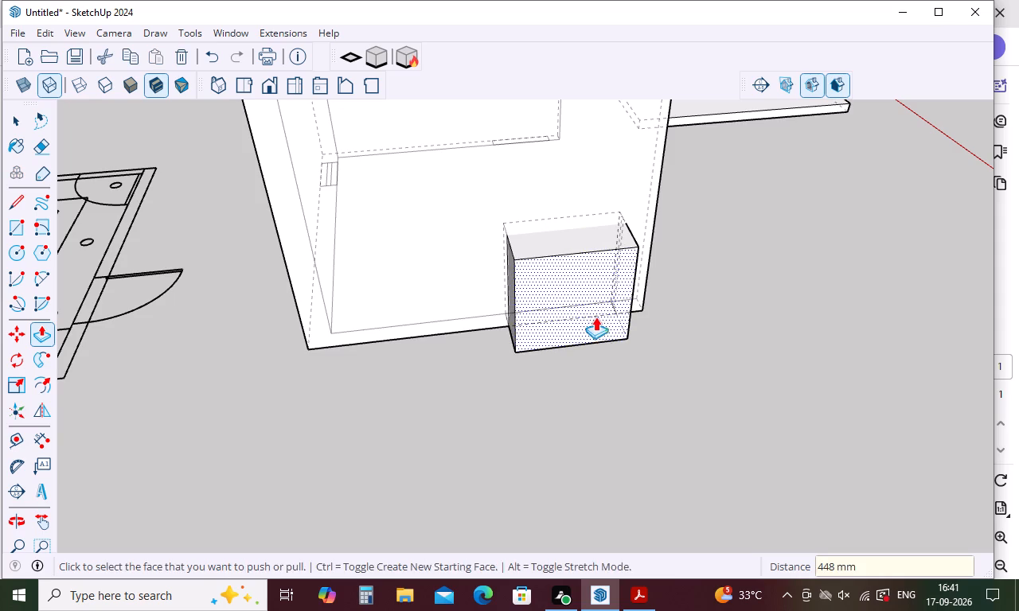
Make the whole front window block into a group.
key("space")
triple_click(569, 333)
left_click(569, 333)
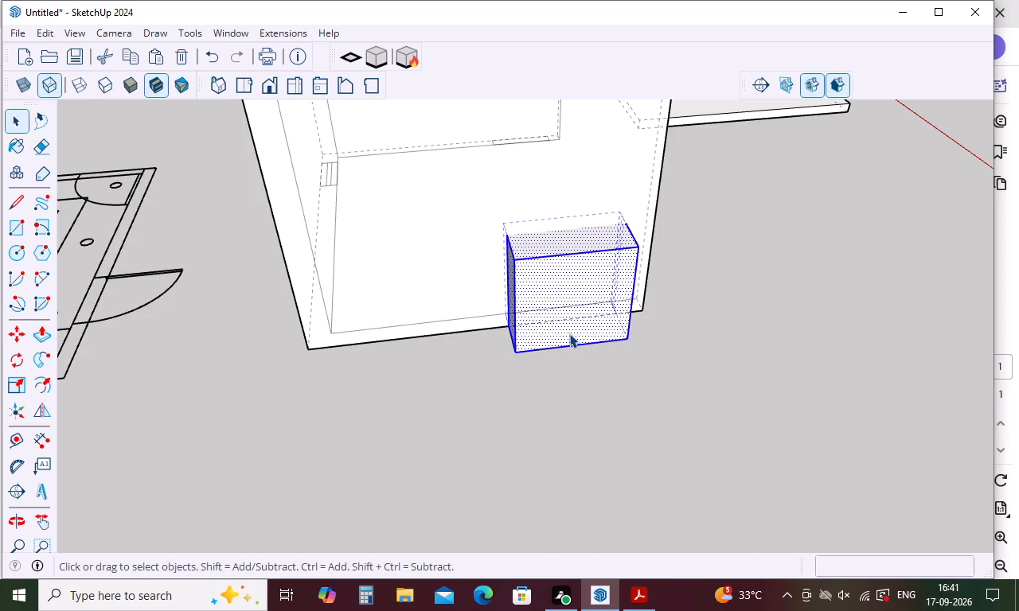
right_click(569, 333)
left_click(634, 185)
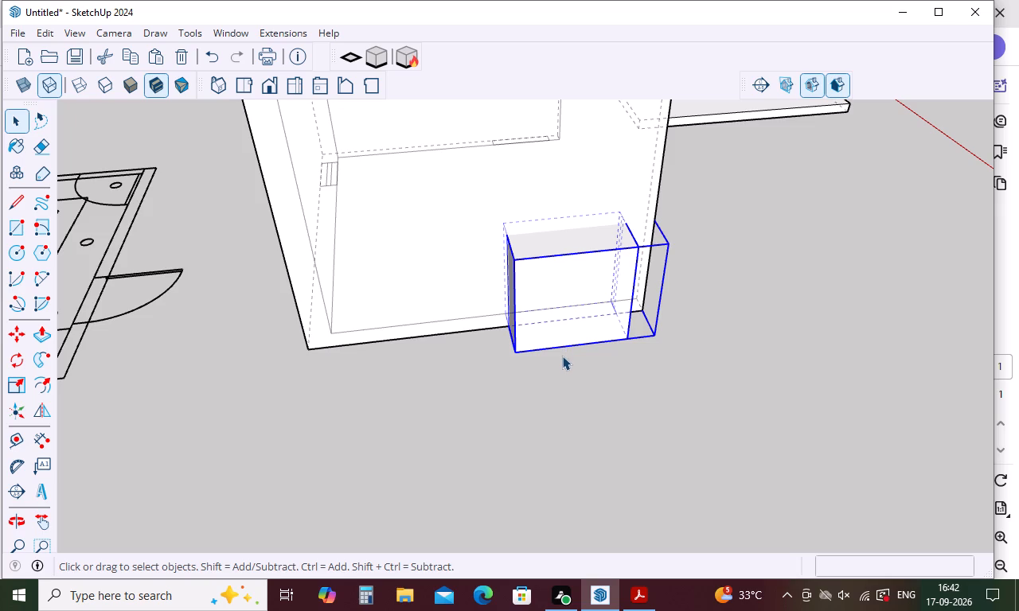
left_click(560, 382)
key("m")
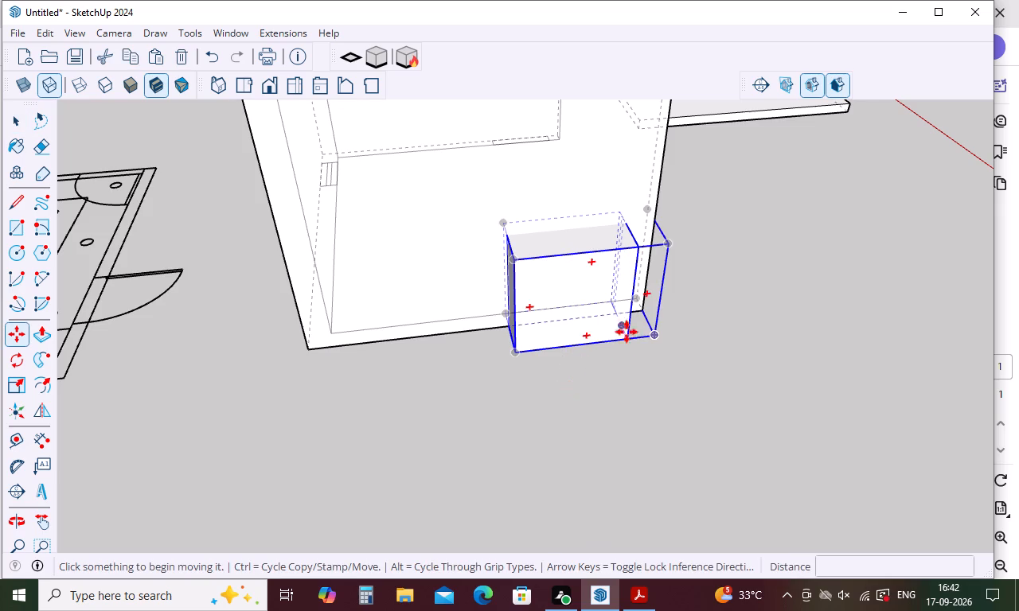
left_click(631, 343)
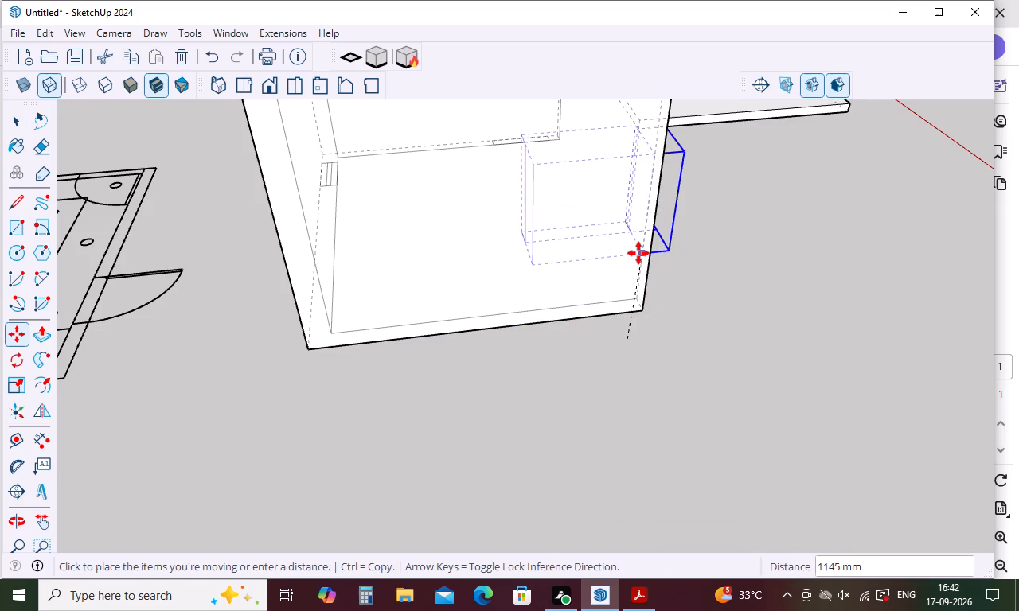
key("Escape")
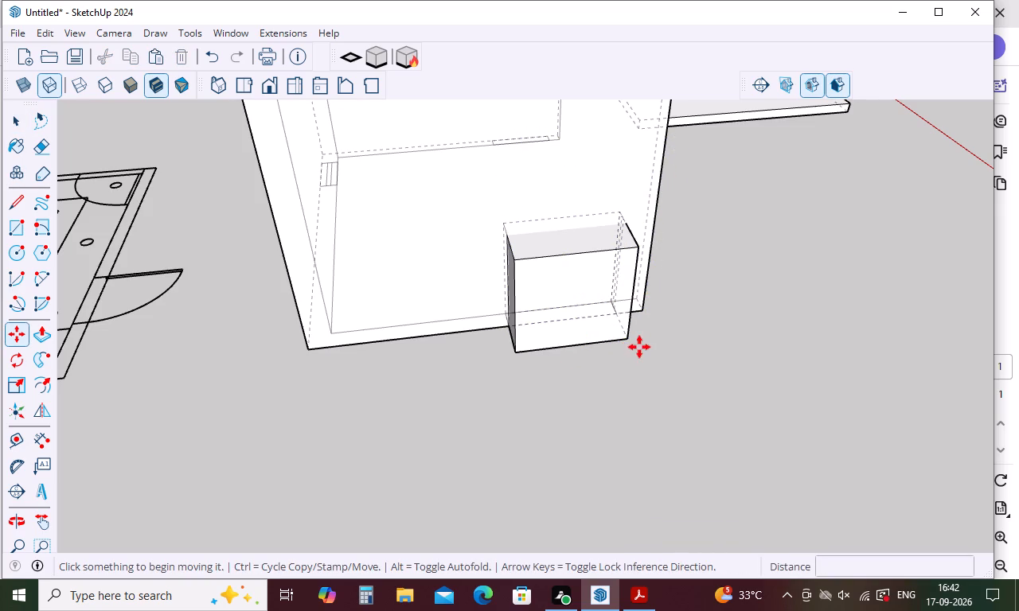
Move the front window block up 3' along the wall.
key("space")
left_click(580, 326)
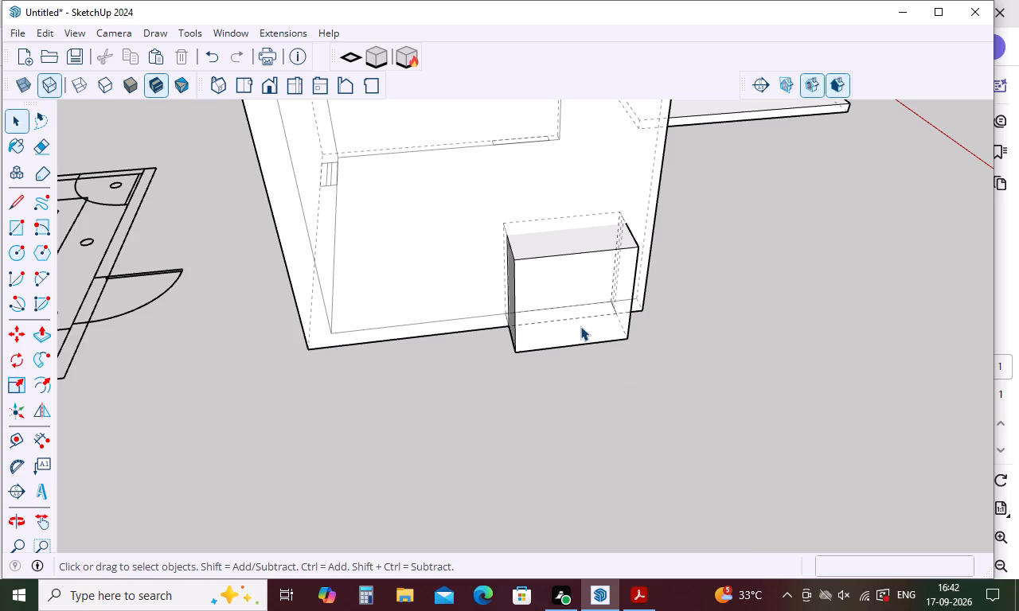
key("m")
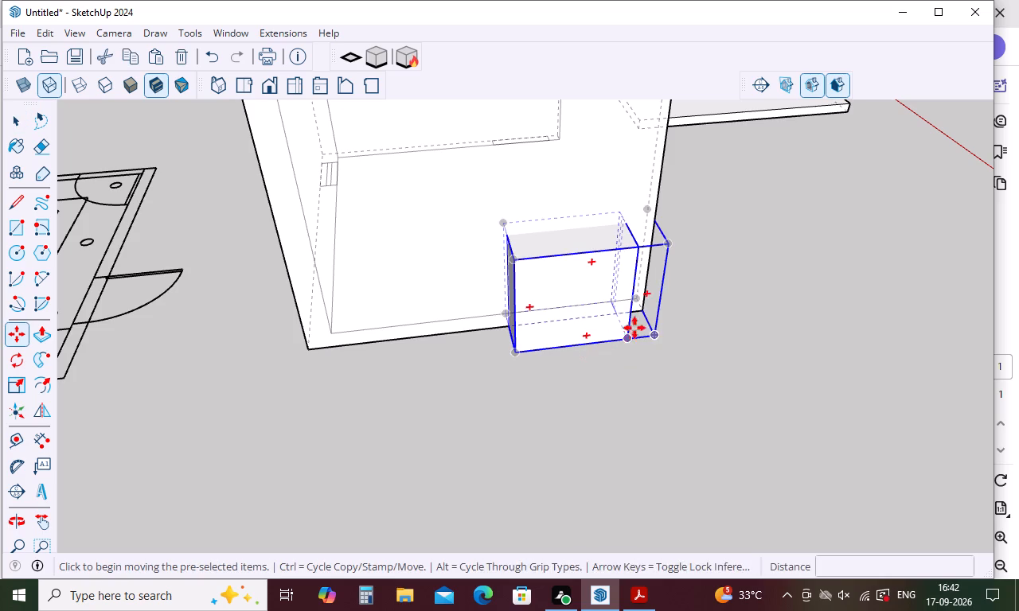
left_click(642, 309)
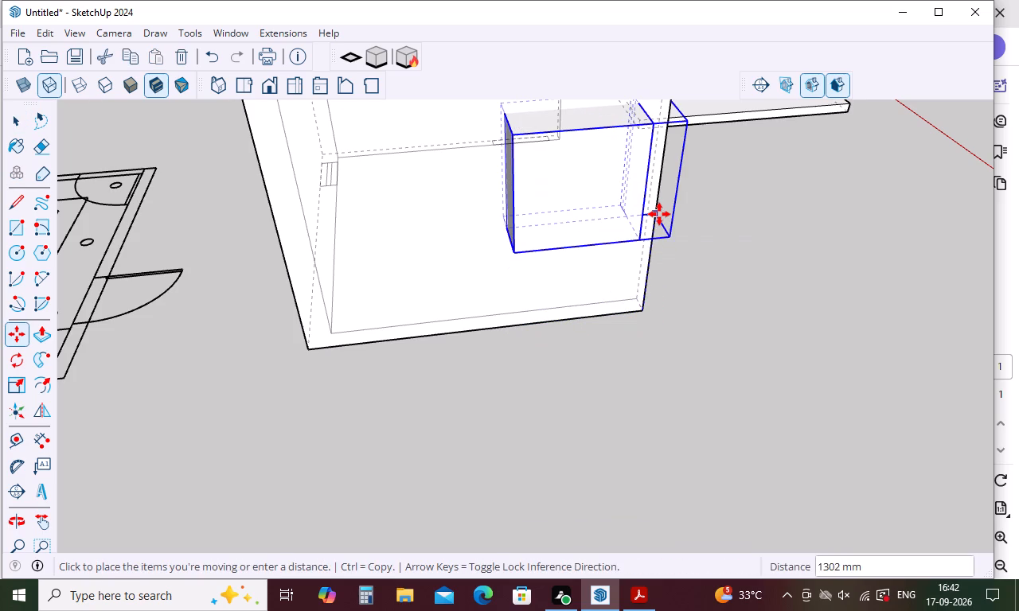
type("3'")
key("Return")
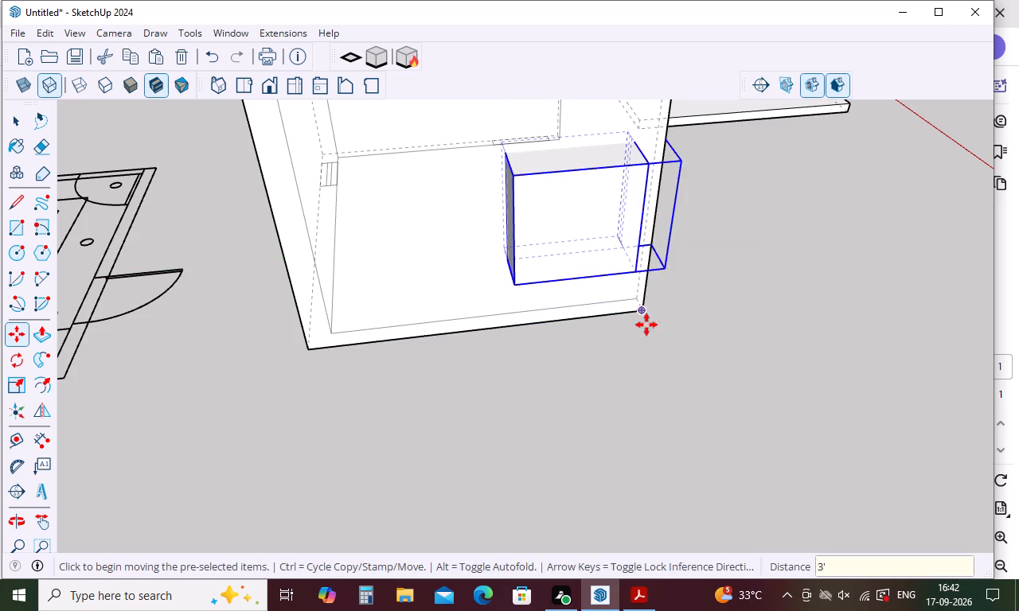
Examine how the raised window block sits in the front wall, from outside and from the room's open side.
middle_click_drag(673, 346, 646, 212)
scroll(646, 212, "down", 10)
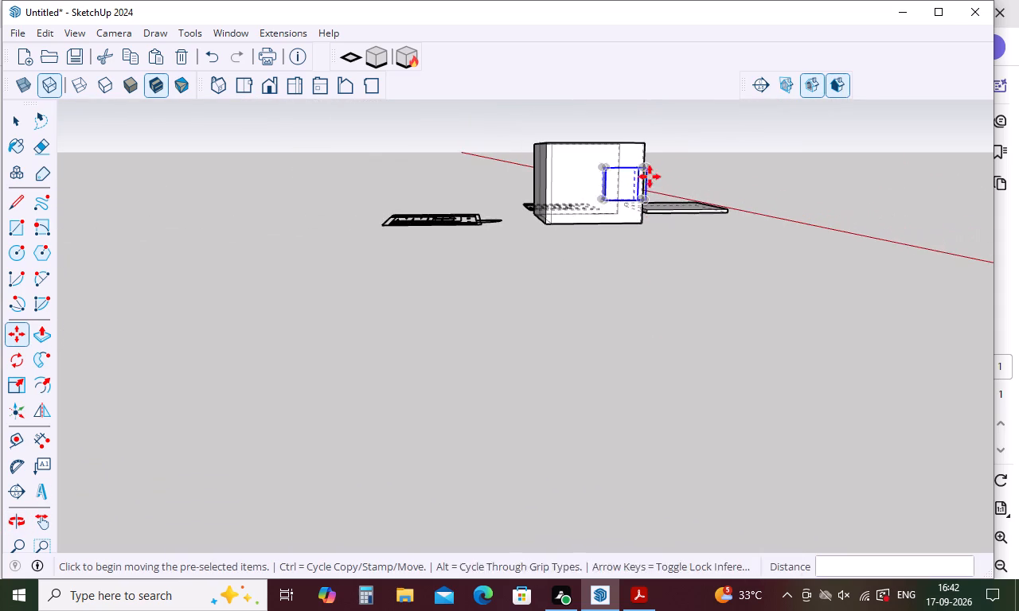
scroll(651, 160, "up", 9)
scroll(651, 169, "down", 4)
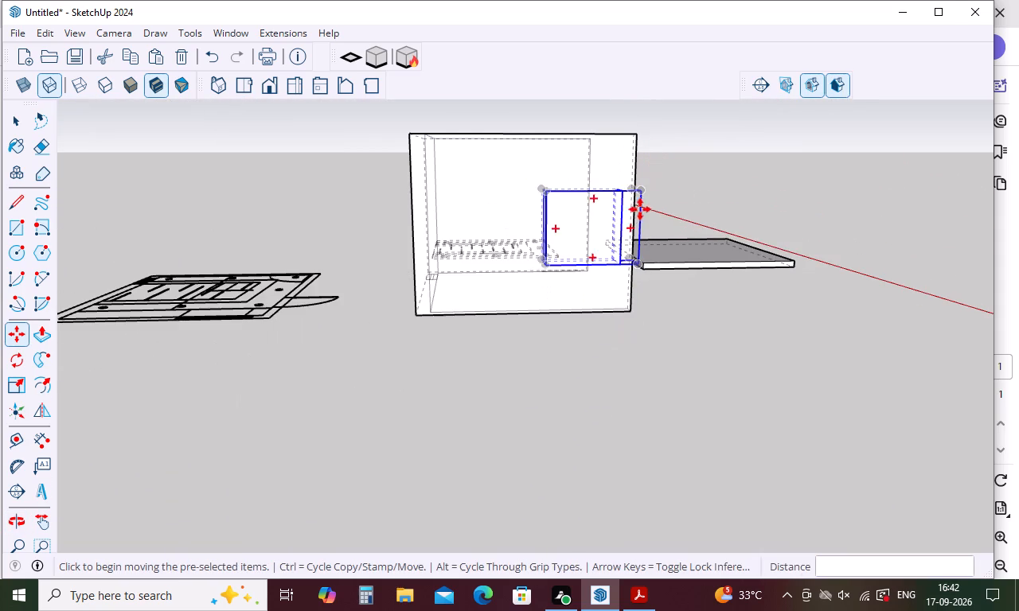
scroll(646, 212, "up", 2)
middle_click_drag(662, 244, 630, 340)
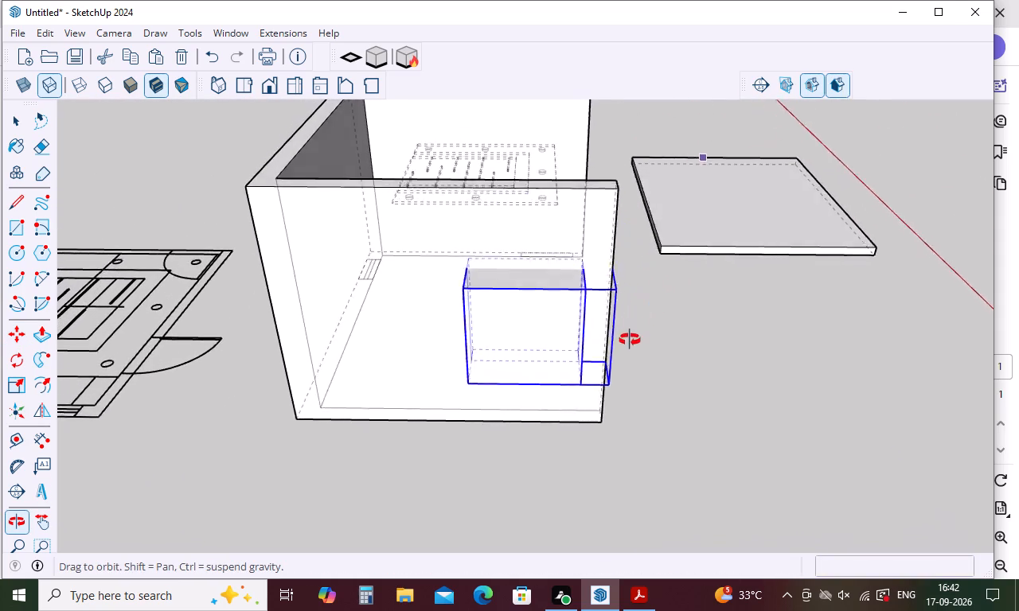
middle_click_drag(630, 340, 209, 317)
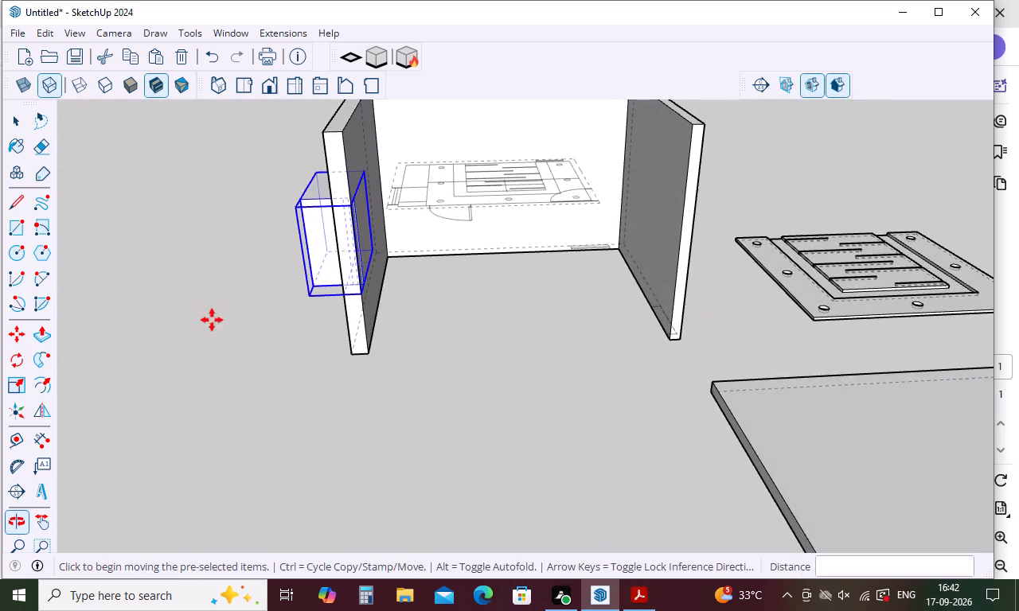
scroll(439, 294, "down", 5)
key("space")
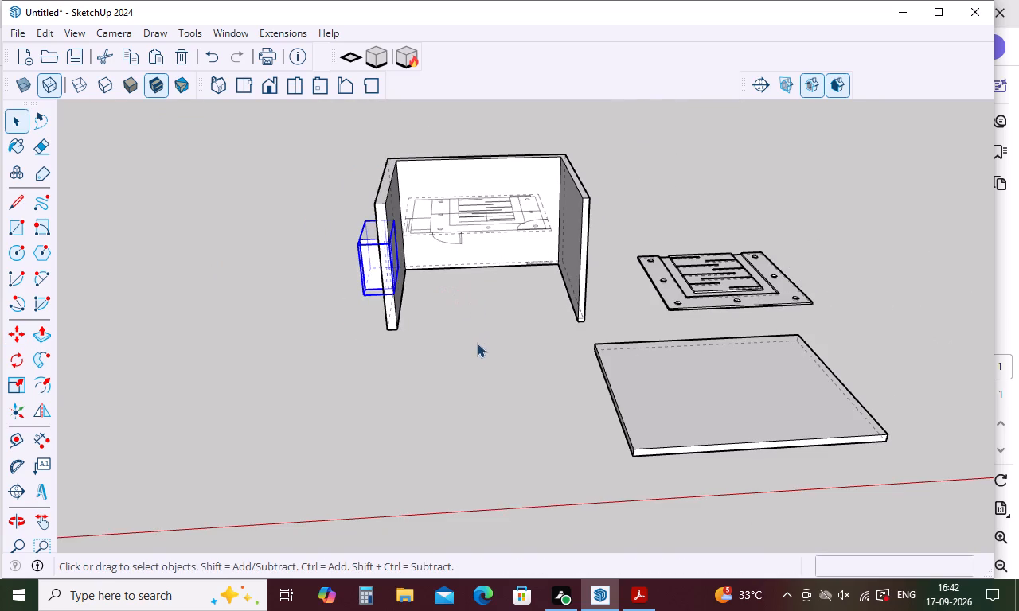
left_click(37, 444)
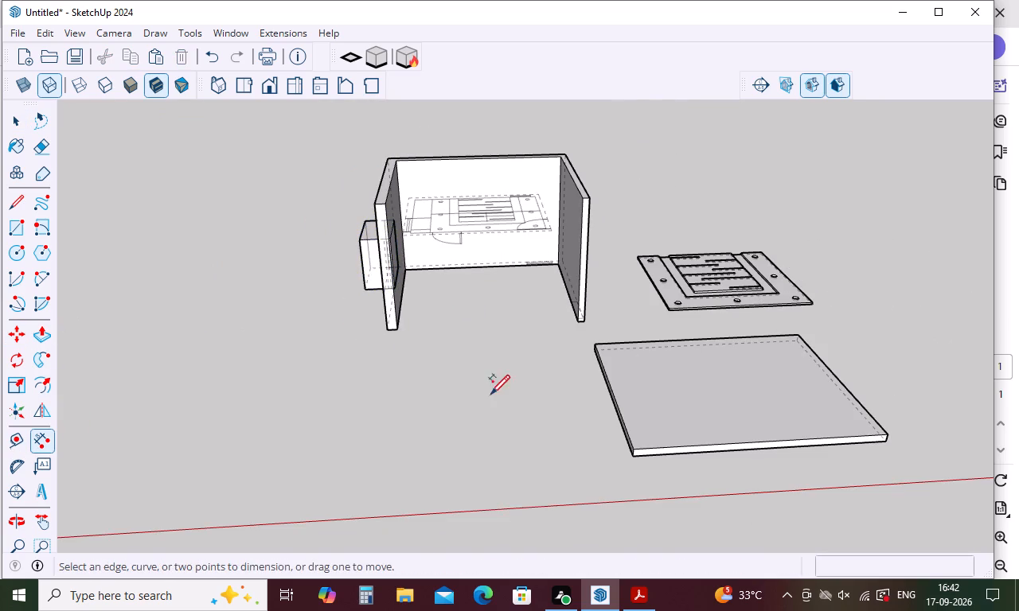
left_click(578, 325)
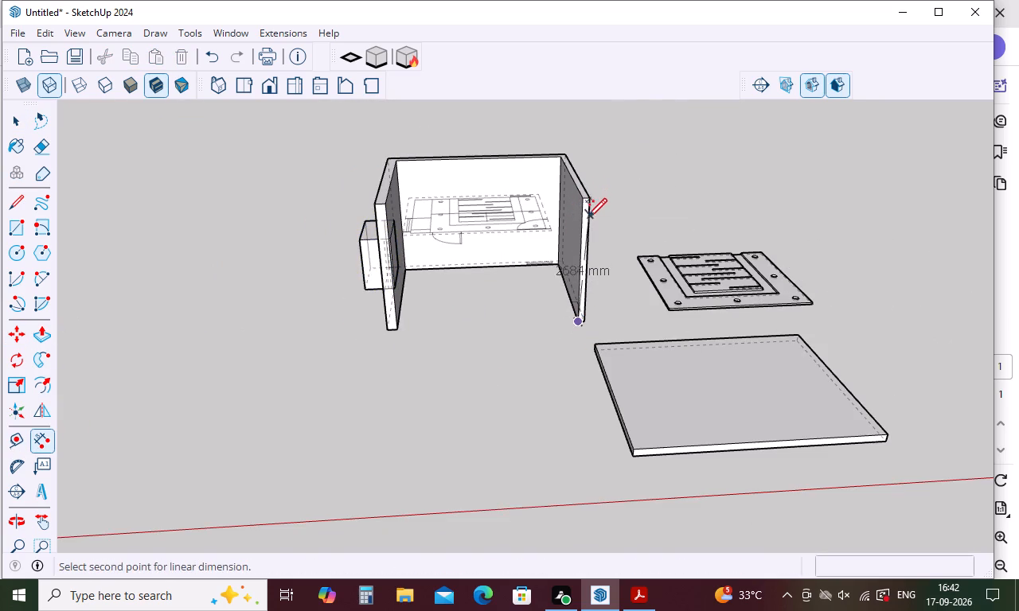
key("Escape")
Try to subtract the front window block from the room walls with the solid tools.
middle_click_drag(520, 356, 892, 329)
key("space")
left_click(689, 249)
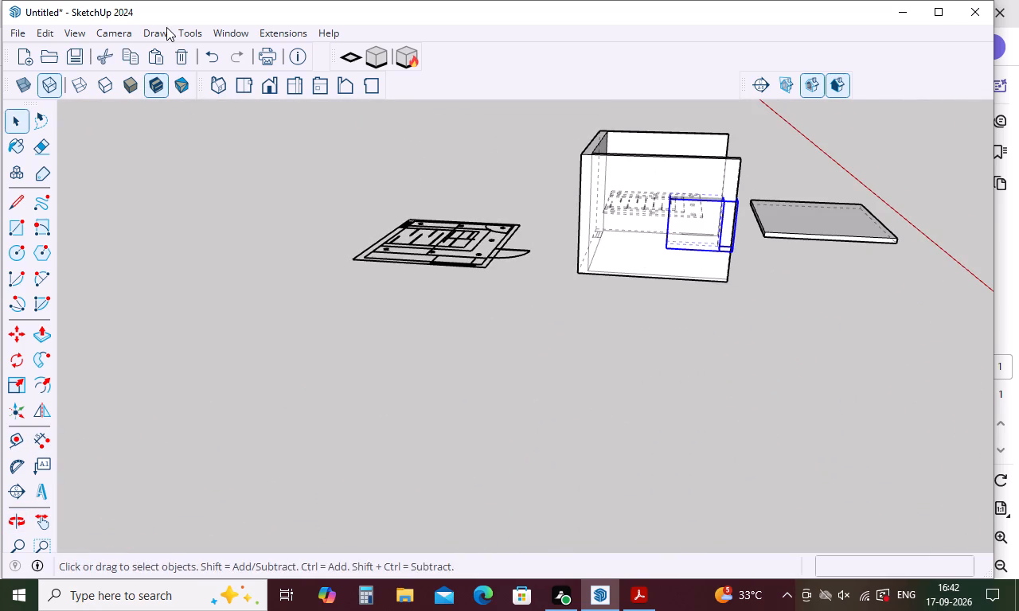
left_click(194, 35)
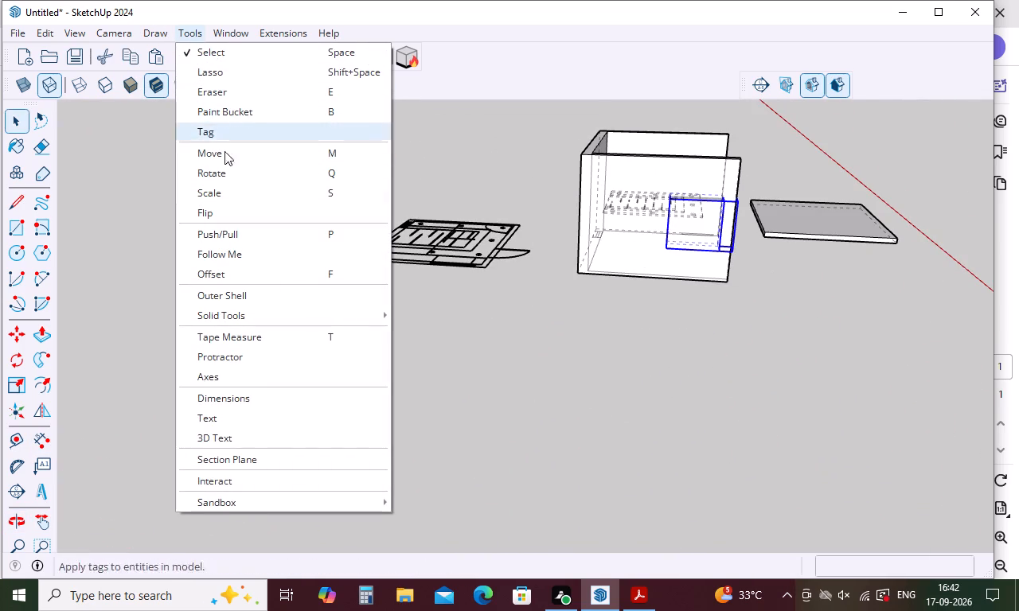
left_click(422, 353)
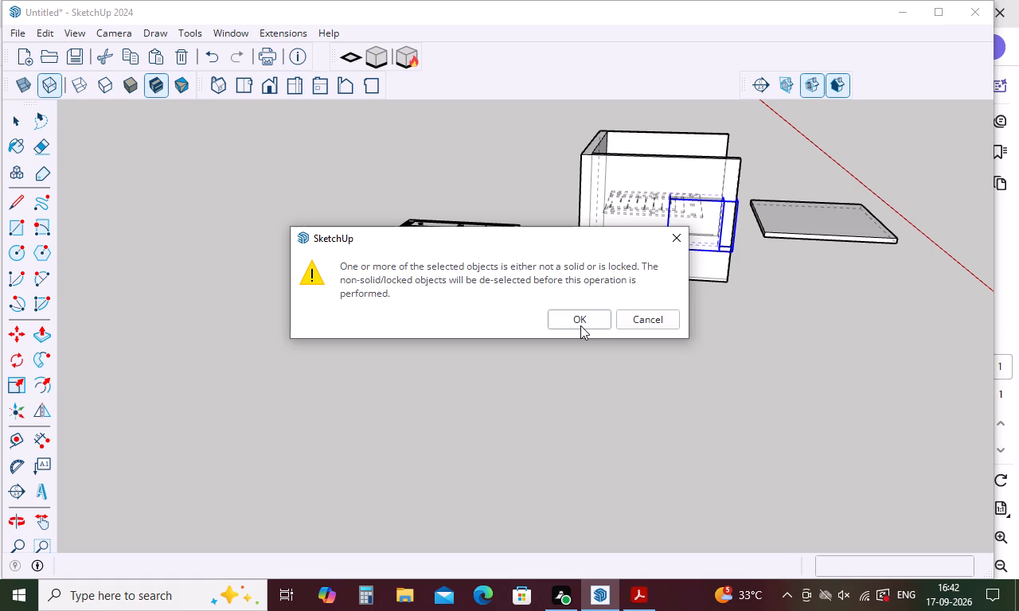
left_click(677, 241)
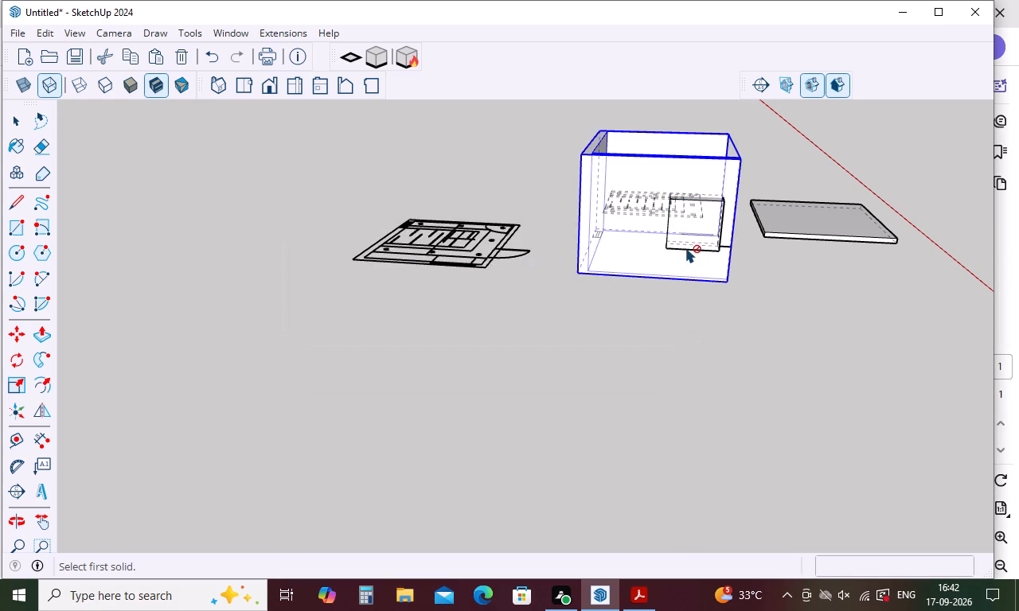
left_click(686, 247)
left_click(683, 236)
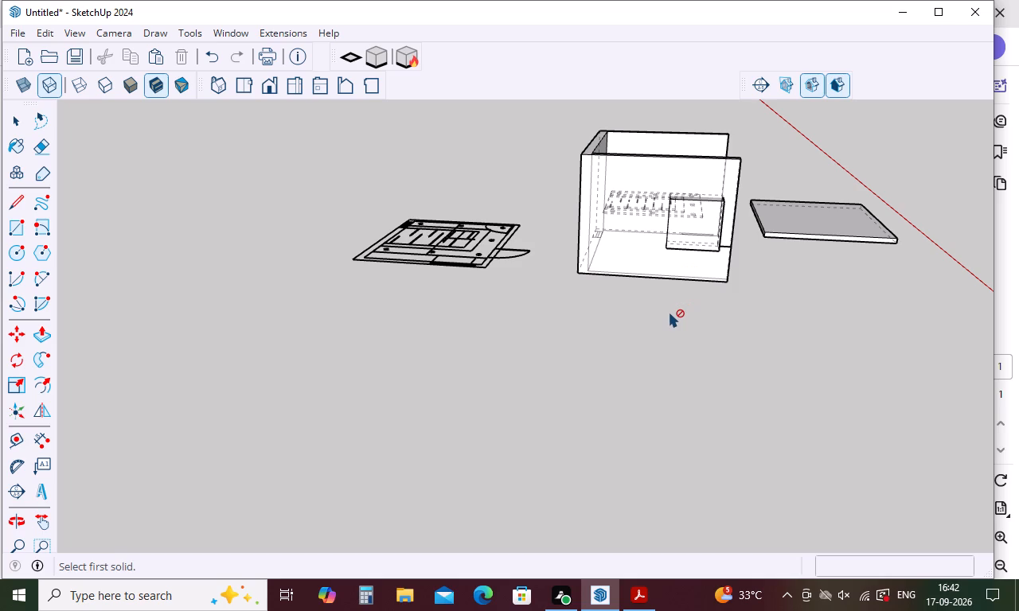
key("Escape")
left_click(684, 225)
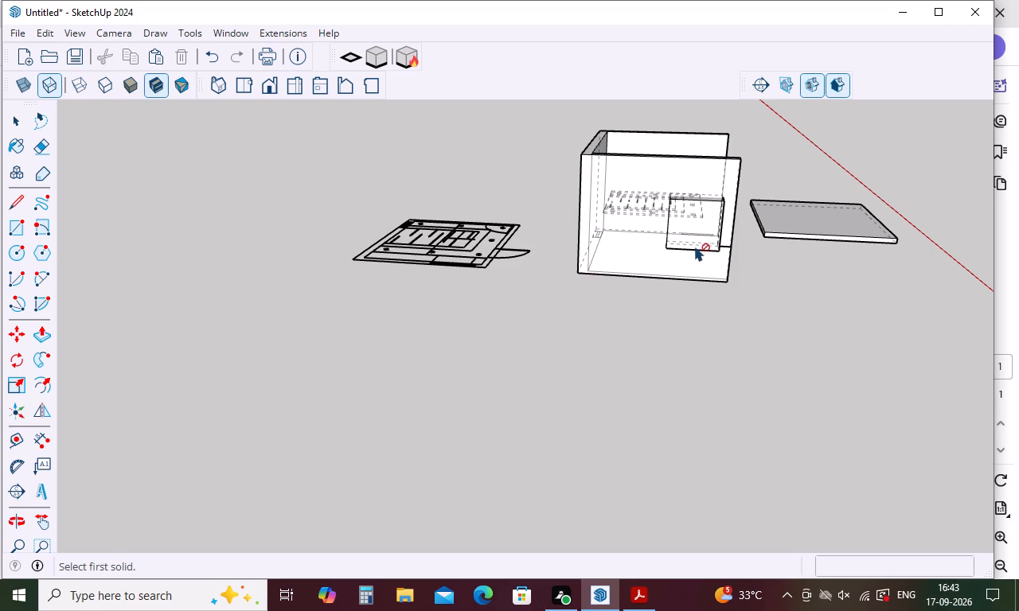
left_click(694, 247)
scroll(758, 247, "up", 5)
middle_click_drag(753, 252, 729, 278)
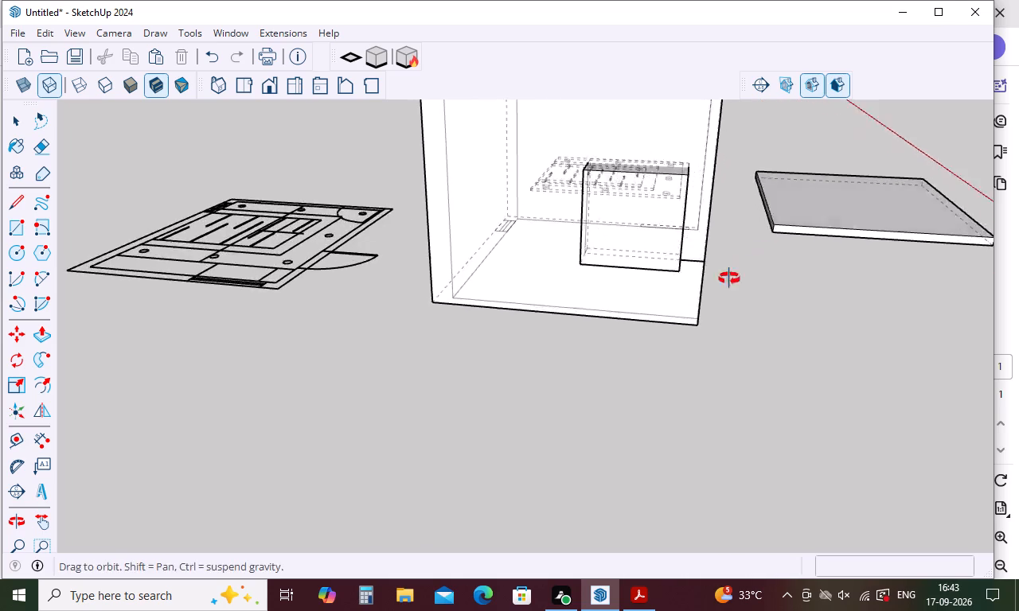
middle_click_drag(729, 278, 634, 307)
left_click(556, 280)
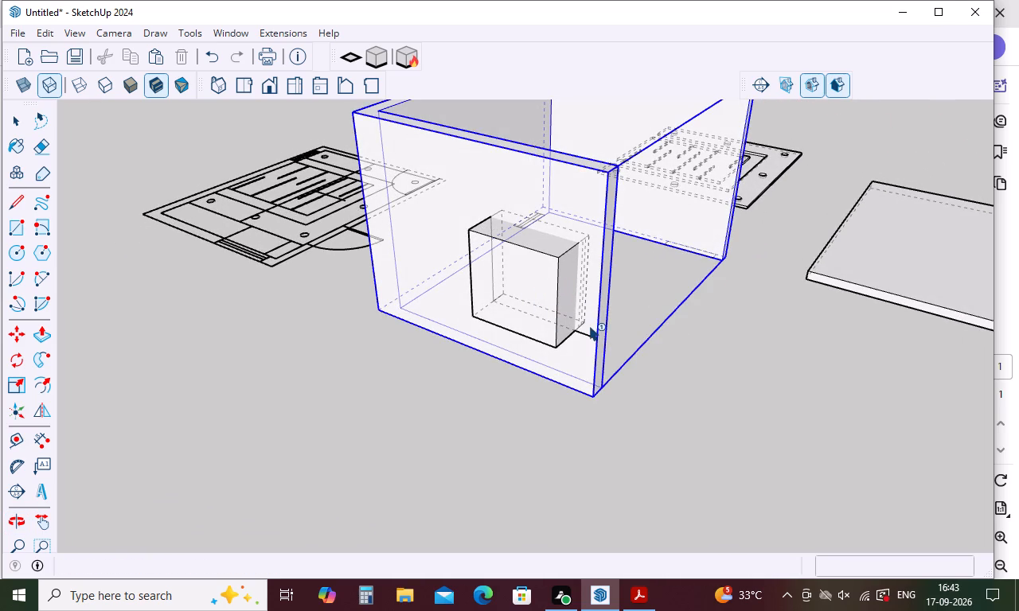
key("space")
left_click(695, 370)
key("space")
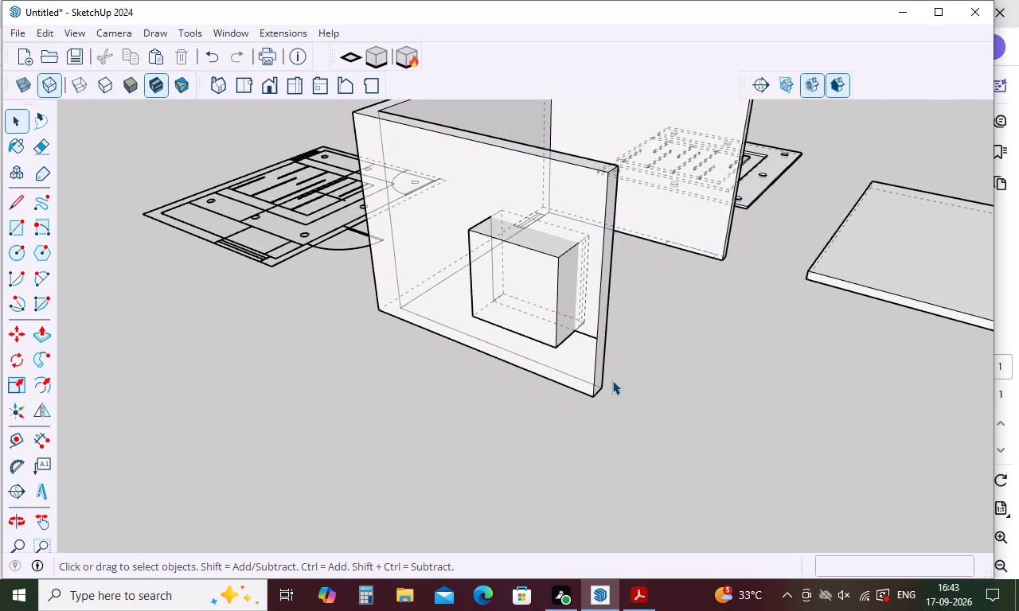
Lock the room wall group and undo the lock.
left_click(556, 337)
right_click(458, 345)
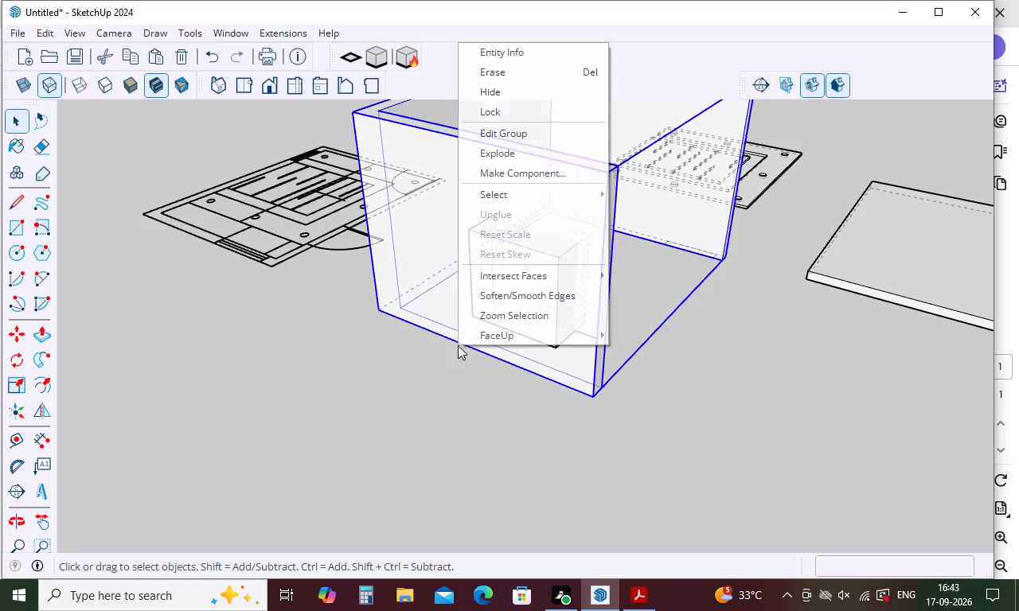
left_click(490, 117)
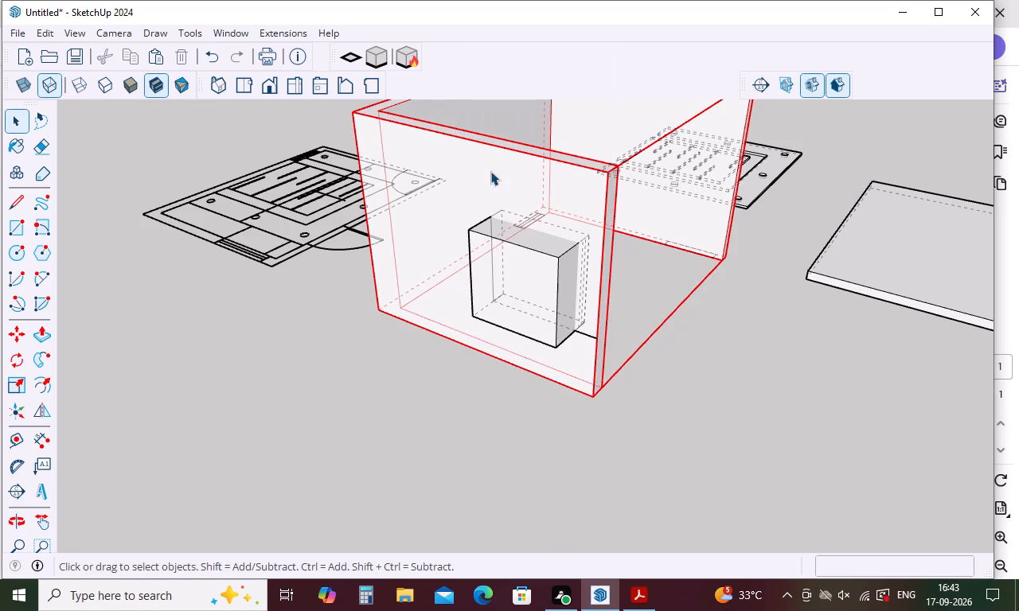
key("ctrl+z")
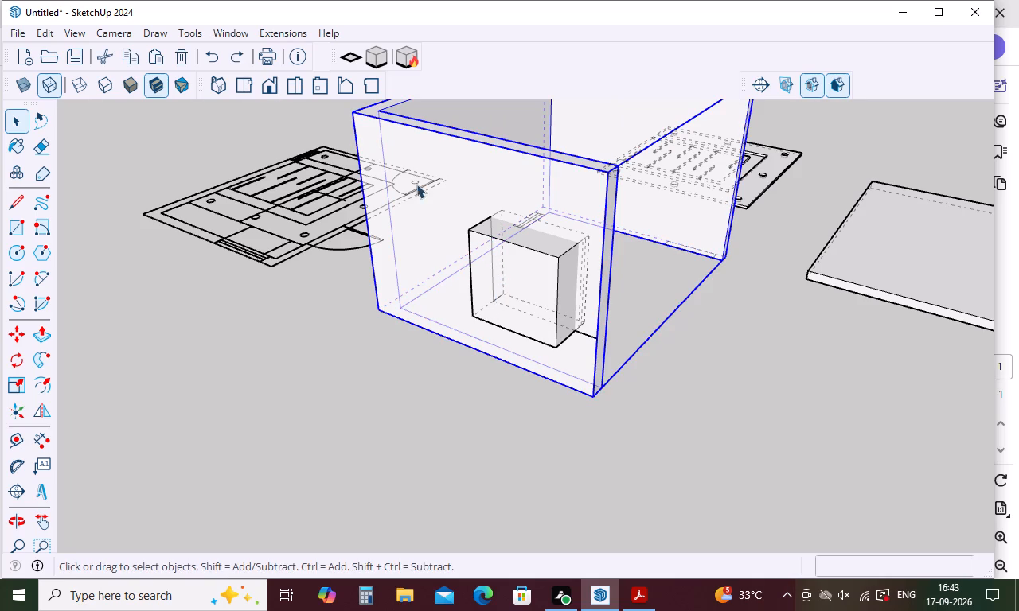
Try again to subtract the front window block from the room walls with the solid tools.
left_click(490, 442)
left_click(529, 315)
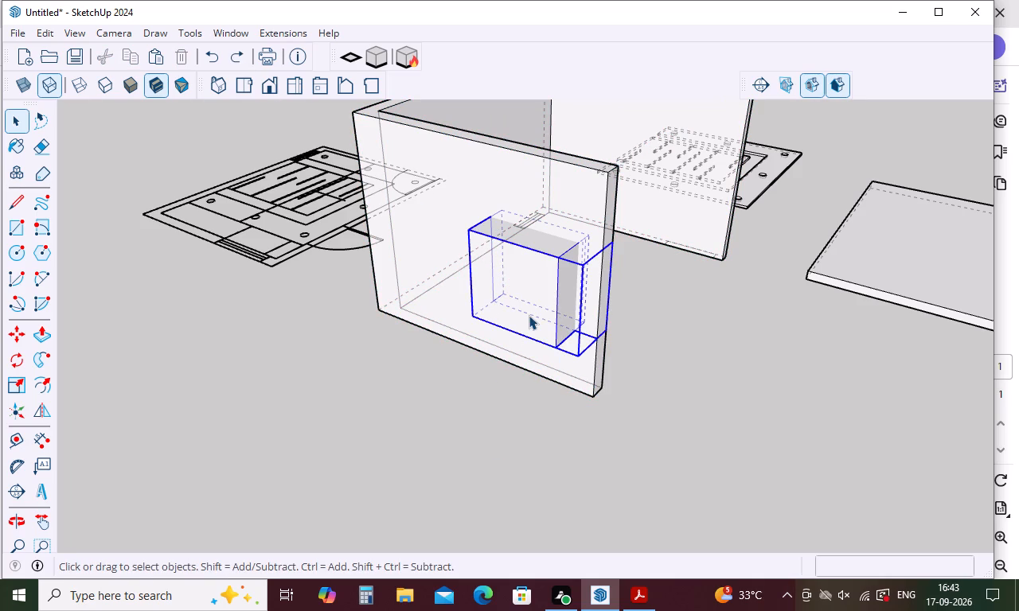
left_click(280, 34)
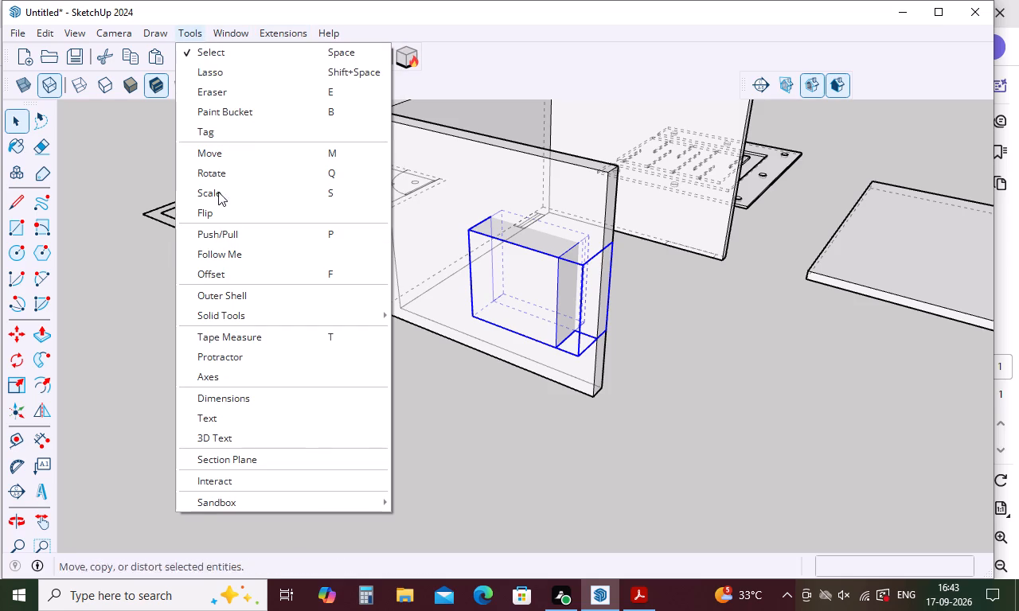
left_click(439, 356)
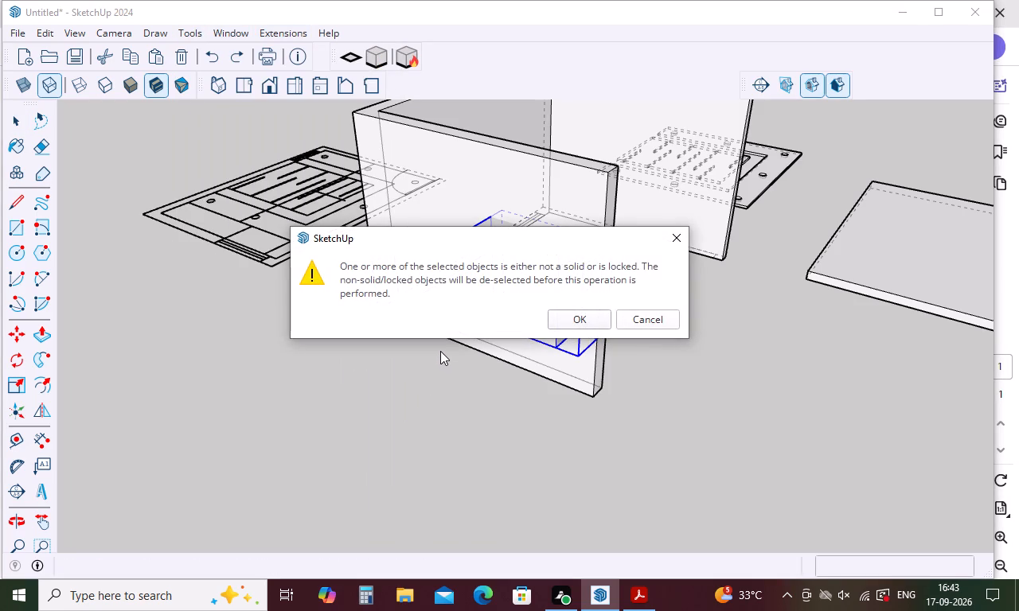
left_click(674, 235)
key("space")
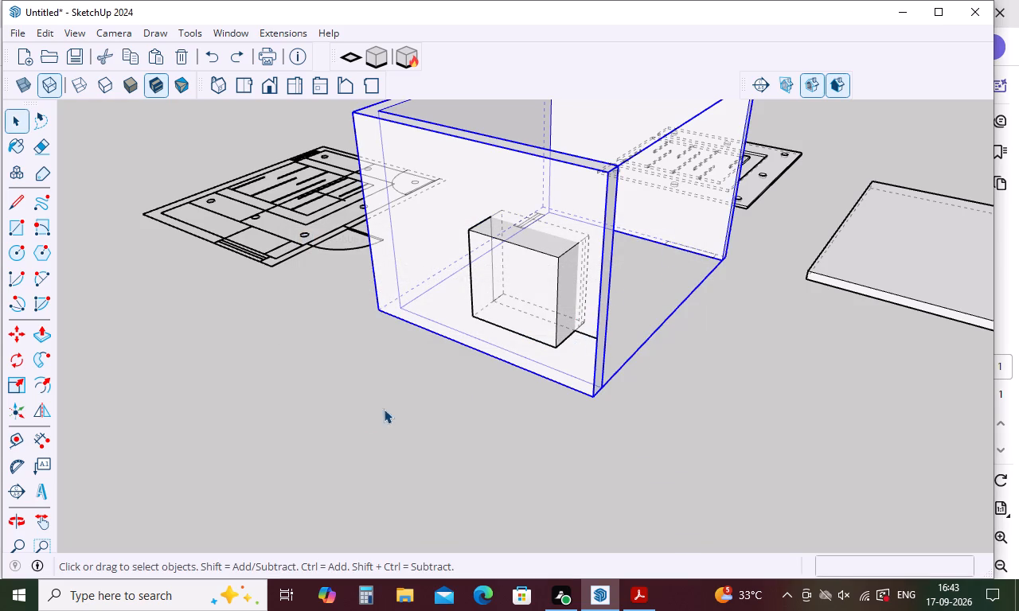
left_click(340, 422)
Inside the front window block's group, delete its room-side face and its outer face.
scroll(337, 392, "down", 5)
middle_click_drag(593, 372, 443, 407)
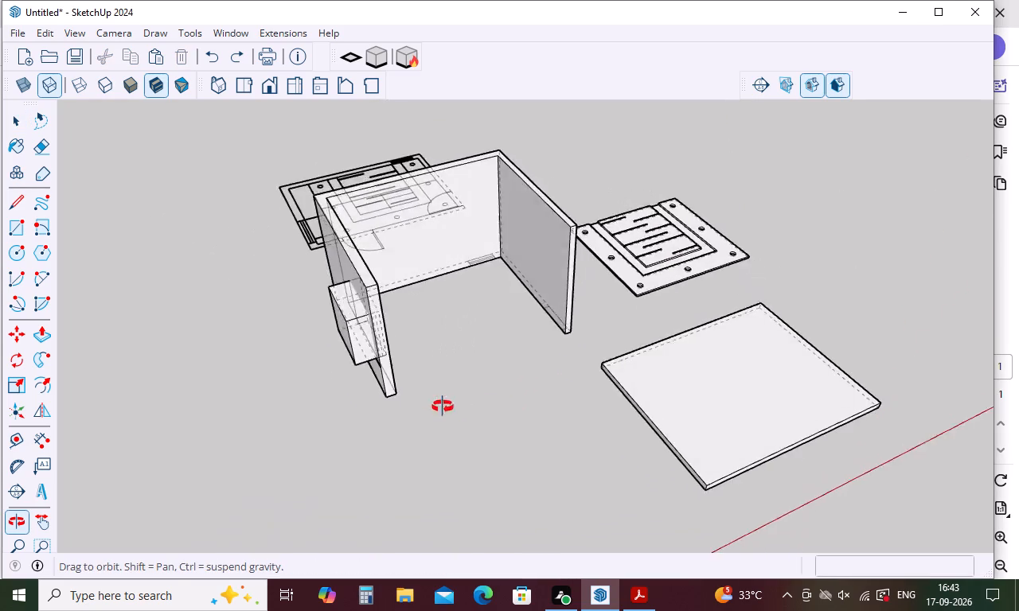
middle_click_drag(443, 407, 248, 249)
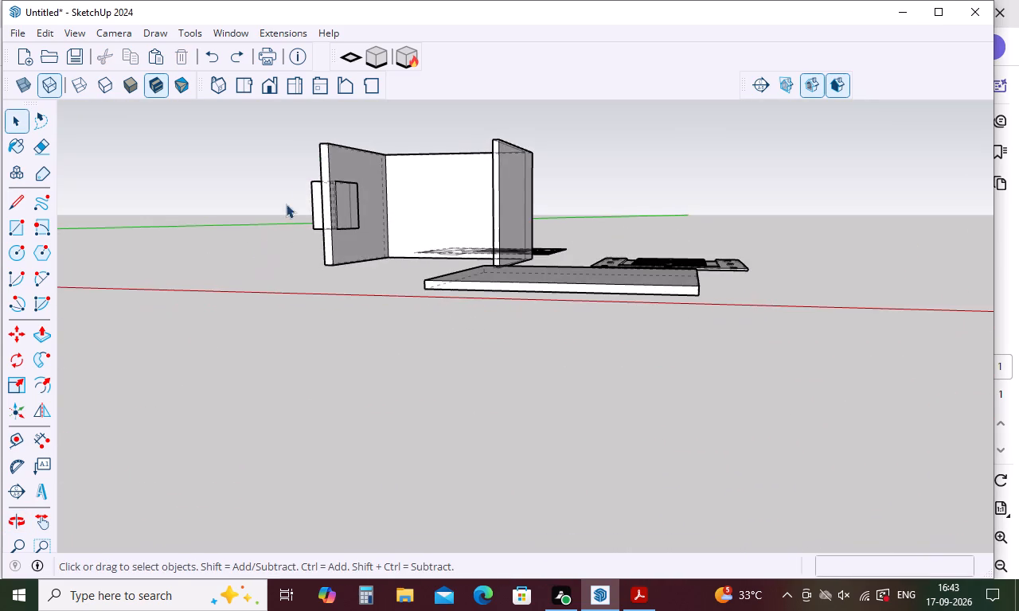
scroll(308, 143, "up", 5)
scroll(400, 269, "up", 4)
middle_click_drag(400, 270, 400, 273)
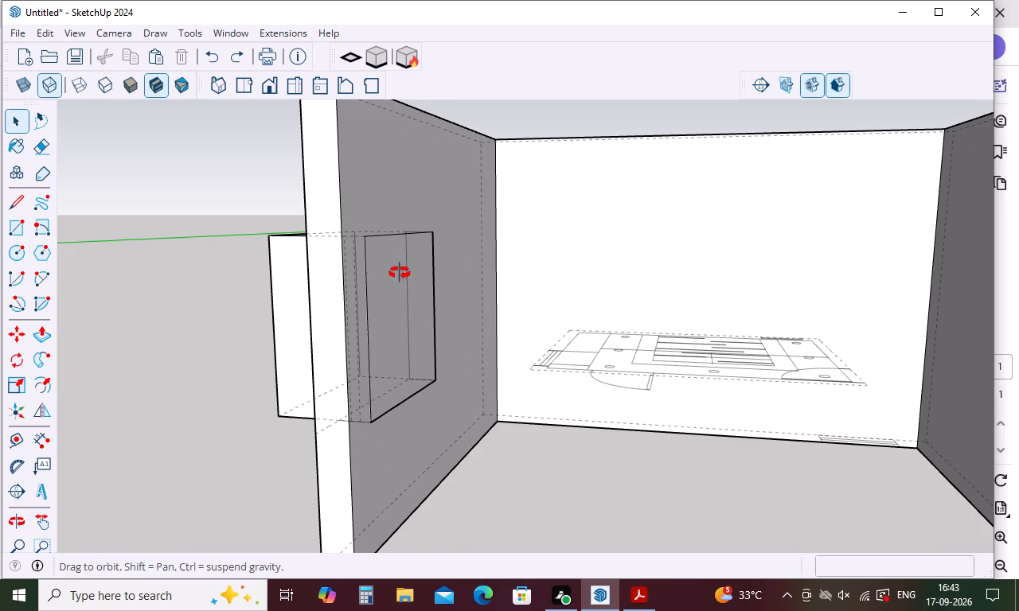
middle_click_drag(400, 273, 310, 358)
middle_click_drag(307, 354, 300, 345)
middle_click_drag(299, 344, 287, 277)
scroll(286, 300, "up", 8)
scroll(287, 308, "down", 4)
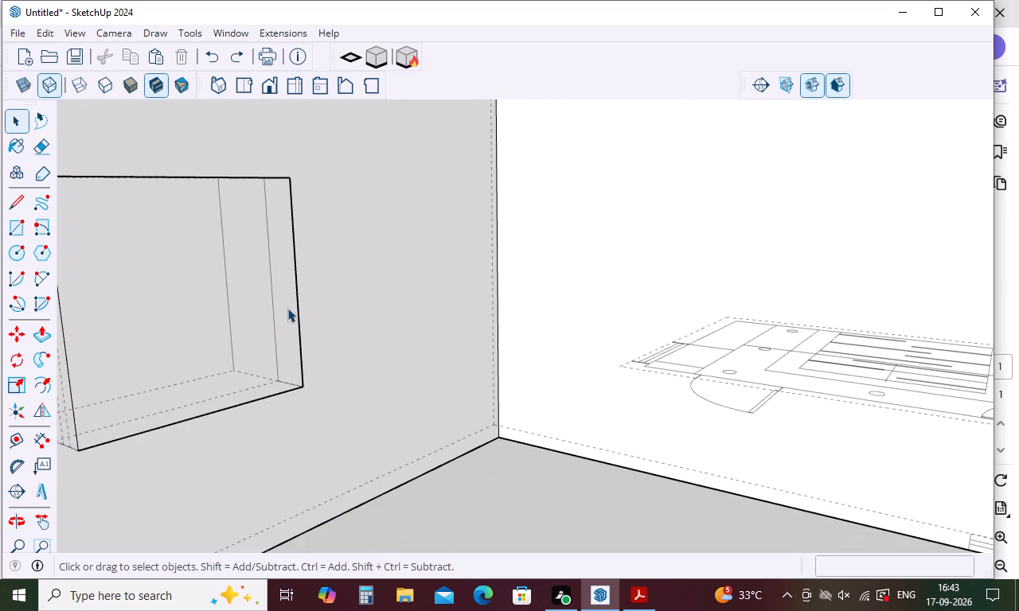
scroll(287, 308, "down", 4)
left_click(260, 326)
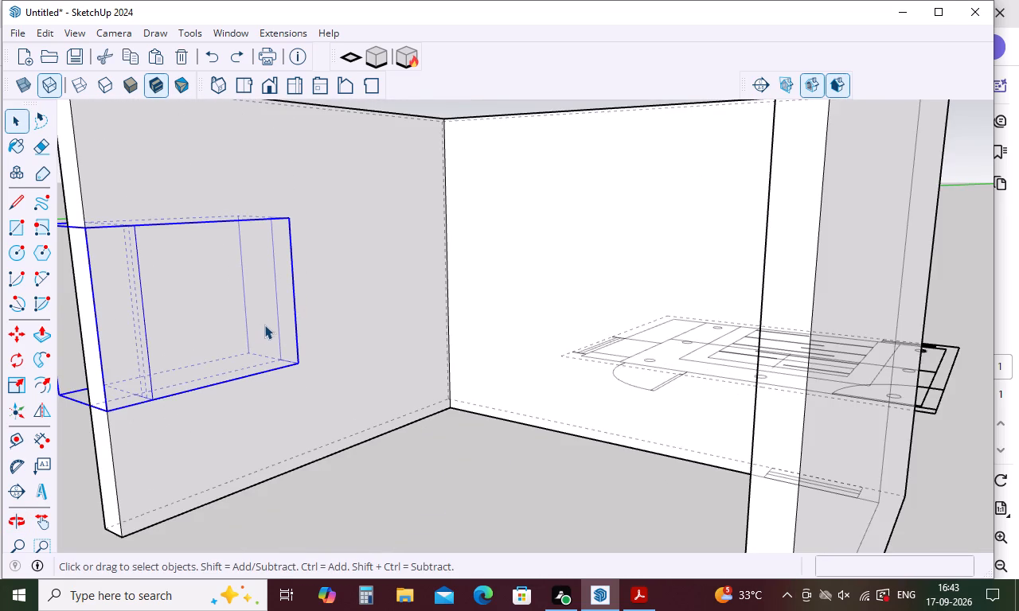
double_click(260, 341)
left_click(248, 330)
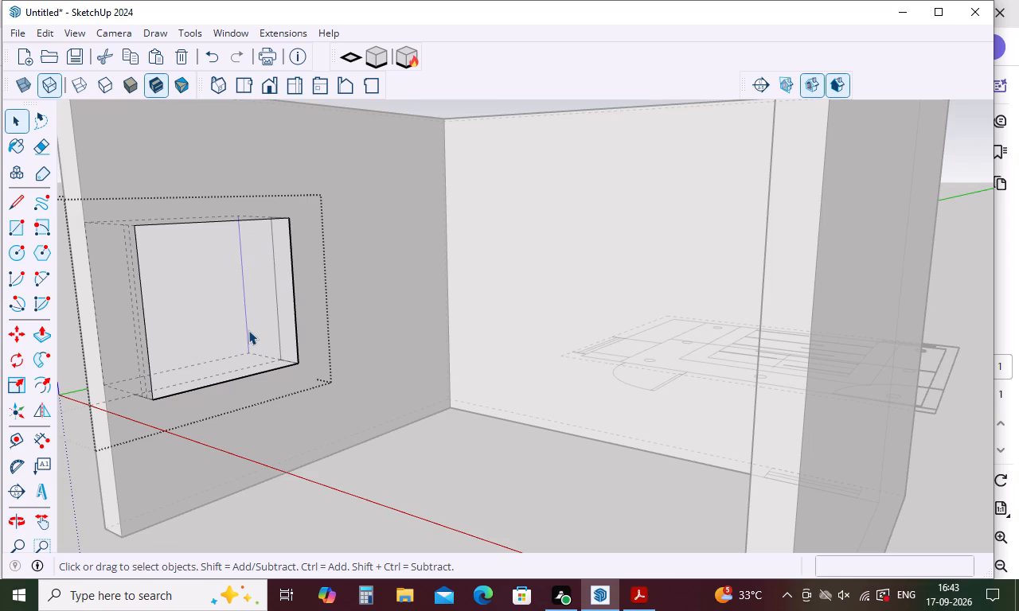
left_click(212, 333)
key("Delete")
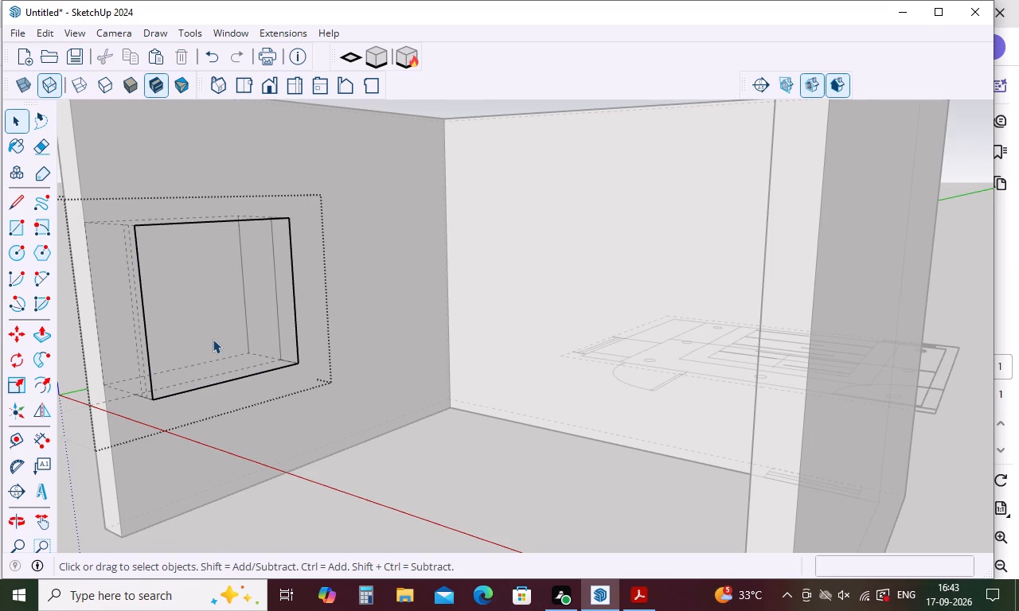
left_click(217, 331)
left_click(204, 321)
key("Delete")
Examine the open-ended window block in the front wall from outside and from the room's open side.
scroll(277, 335, "down", 9)
middle_click_drag(279, 335, 621, 364)
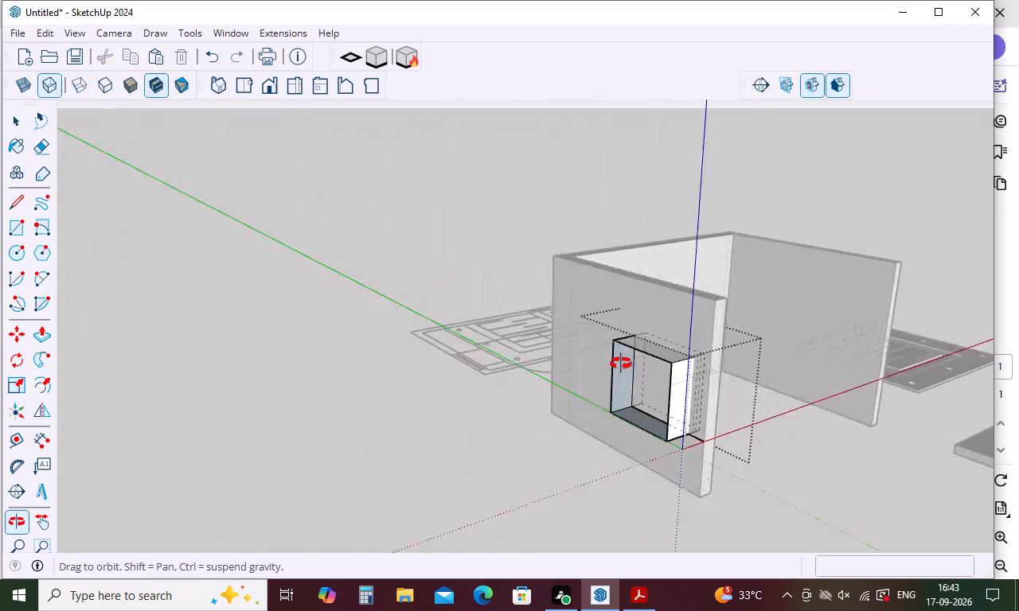
middle_click_drag(621, 364, 808, 364)
left_click(820, 355)
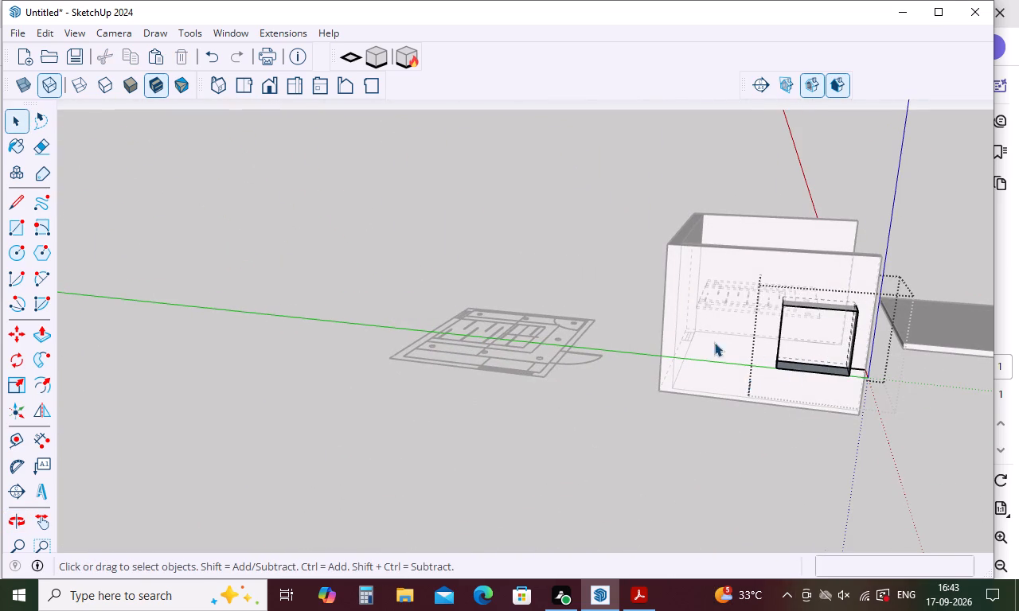
scroll(681, 340, "down", 4)
middle_click_drag(763, 344, 454, 372)
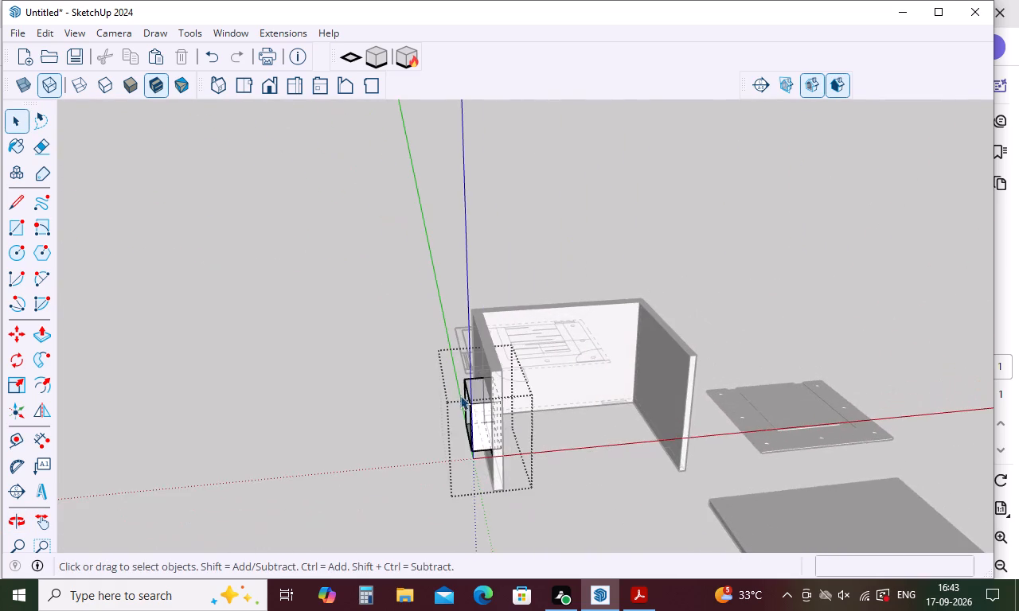
scroll(460, 395, "up", 8)
key("space")
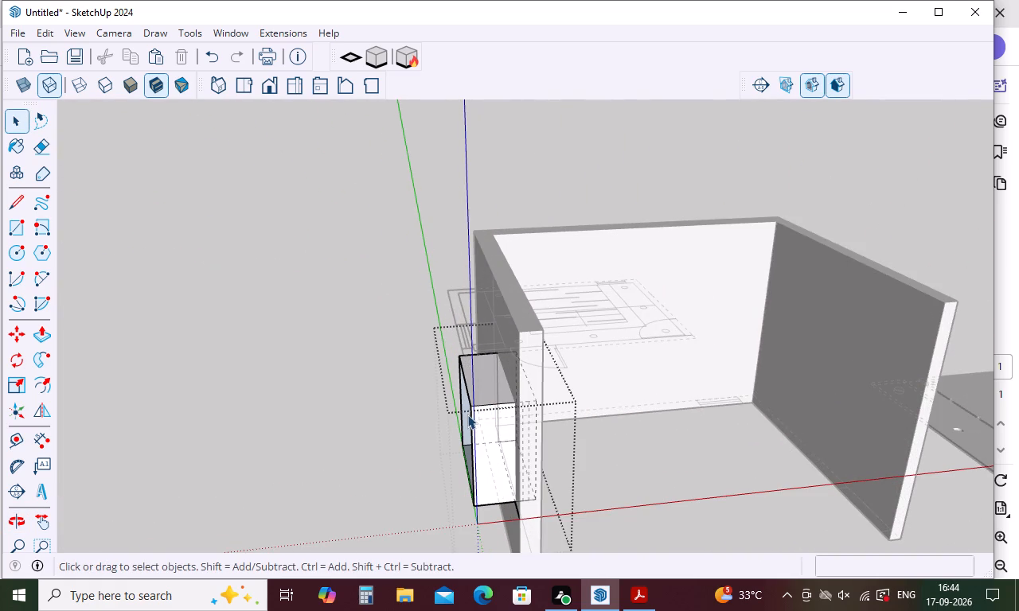
key("Escape")
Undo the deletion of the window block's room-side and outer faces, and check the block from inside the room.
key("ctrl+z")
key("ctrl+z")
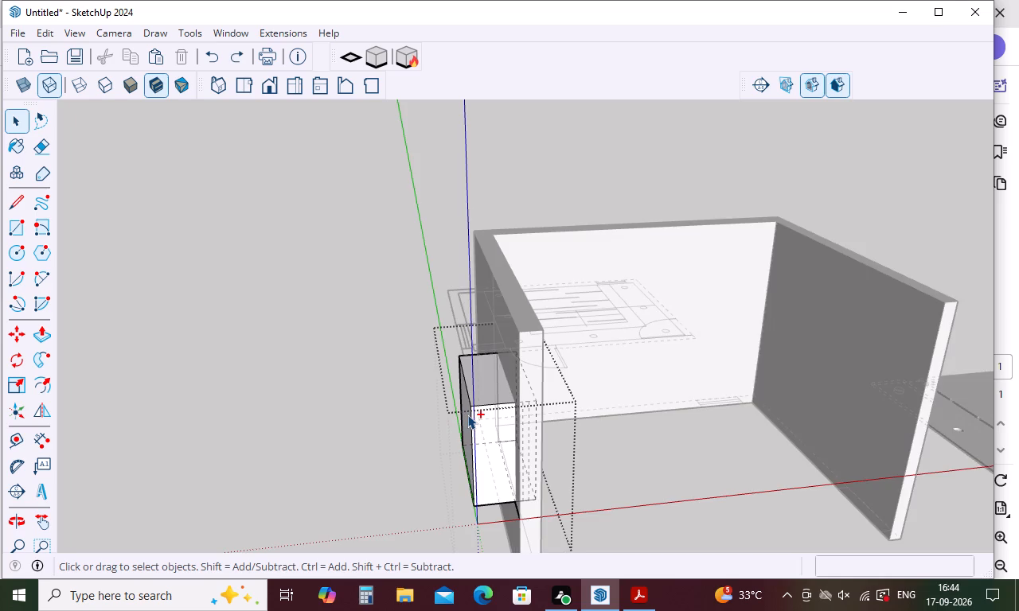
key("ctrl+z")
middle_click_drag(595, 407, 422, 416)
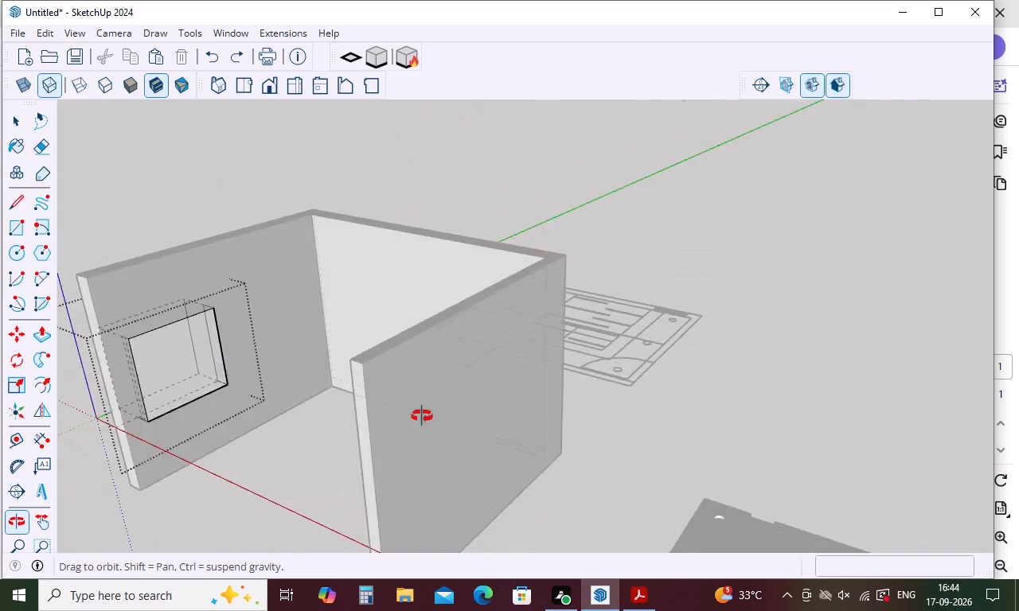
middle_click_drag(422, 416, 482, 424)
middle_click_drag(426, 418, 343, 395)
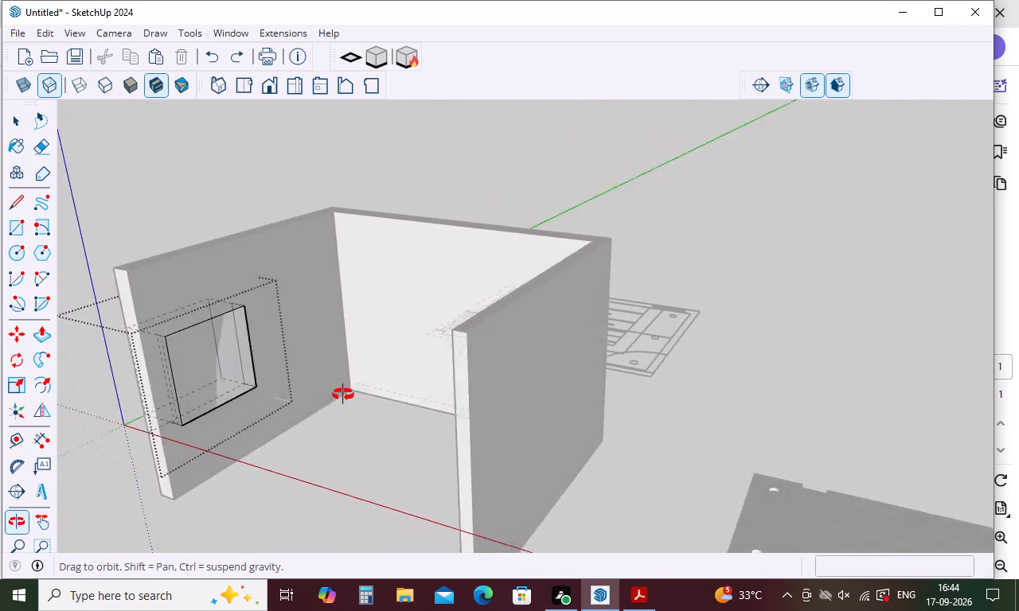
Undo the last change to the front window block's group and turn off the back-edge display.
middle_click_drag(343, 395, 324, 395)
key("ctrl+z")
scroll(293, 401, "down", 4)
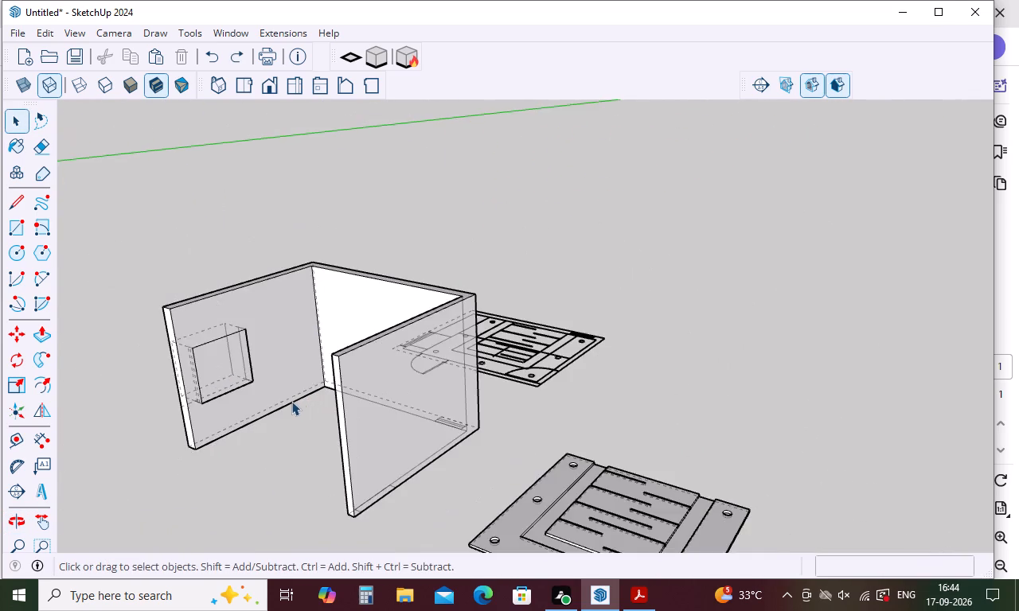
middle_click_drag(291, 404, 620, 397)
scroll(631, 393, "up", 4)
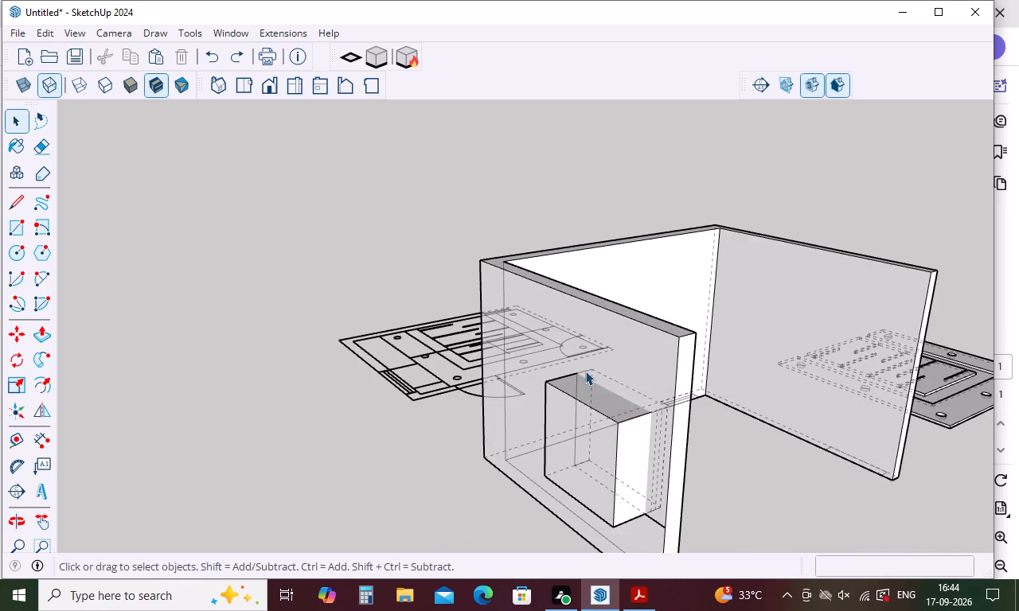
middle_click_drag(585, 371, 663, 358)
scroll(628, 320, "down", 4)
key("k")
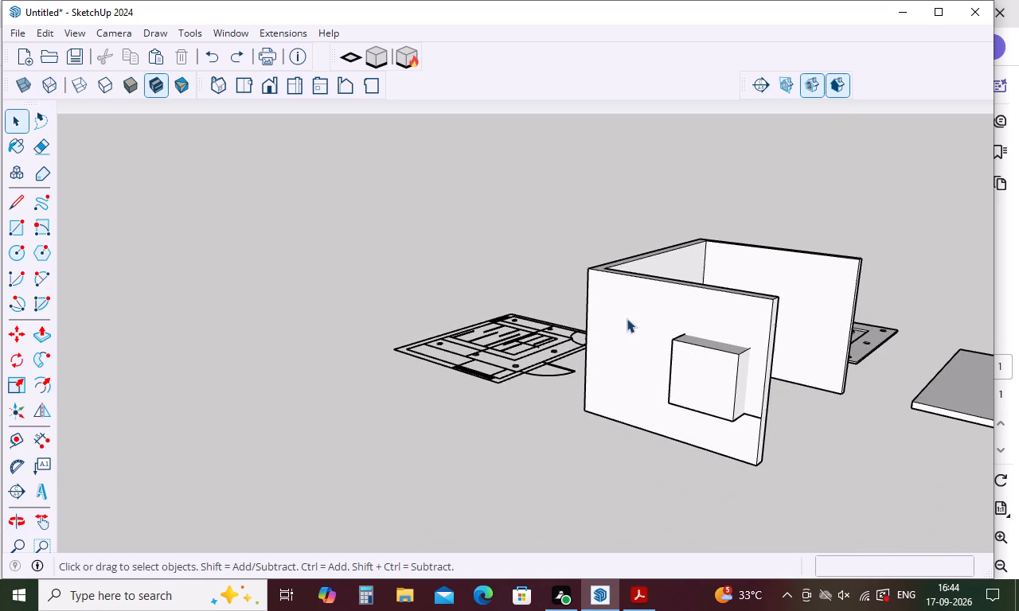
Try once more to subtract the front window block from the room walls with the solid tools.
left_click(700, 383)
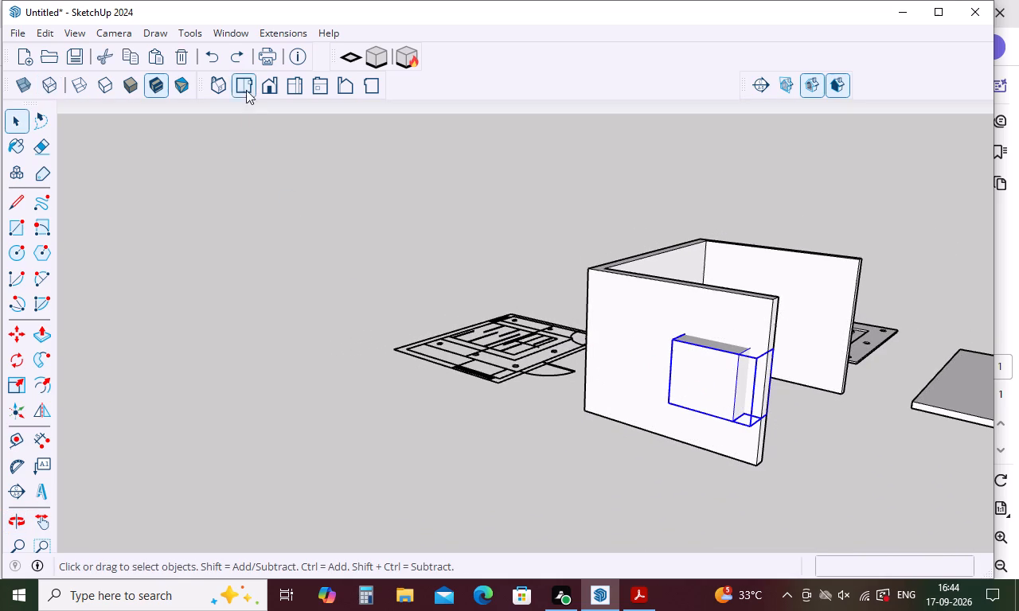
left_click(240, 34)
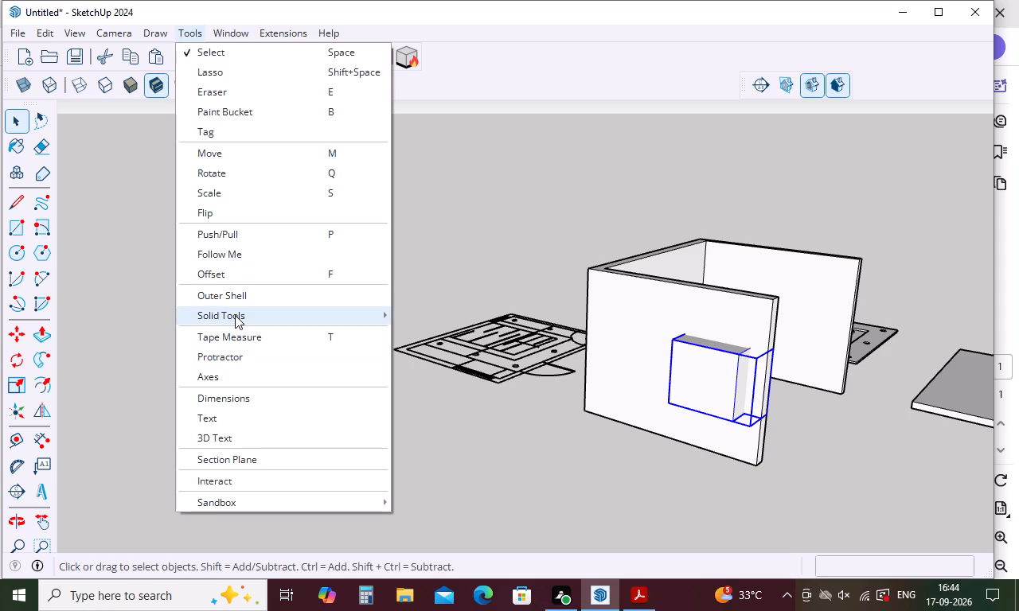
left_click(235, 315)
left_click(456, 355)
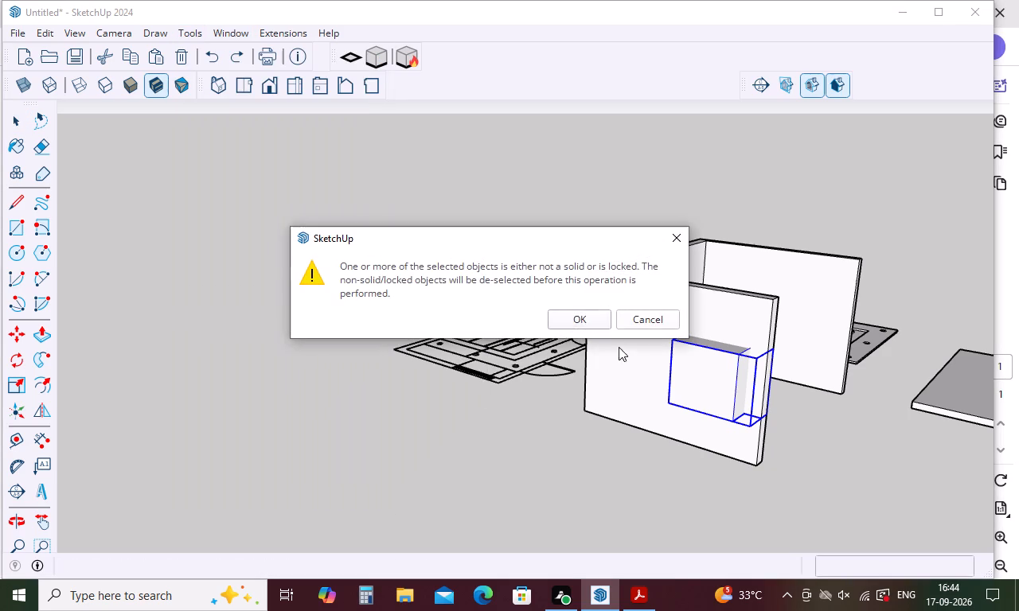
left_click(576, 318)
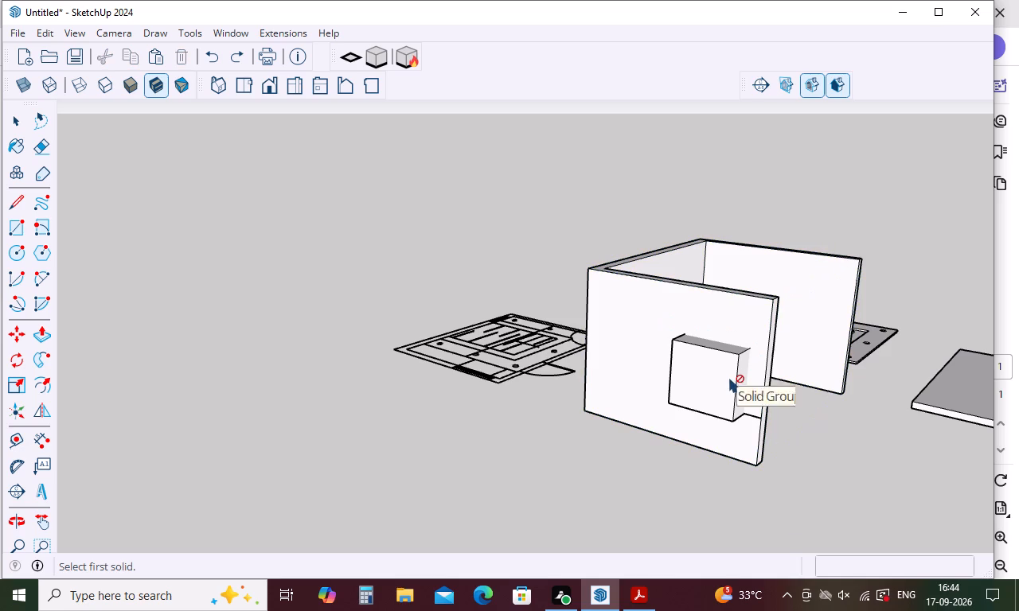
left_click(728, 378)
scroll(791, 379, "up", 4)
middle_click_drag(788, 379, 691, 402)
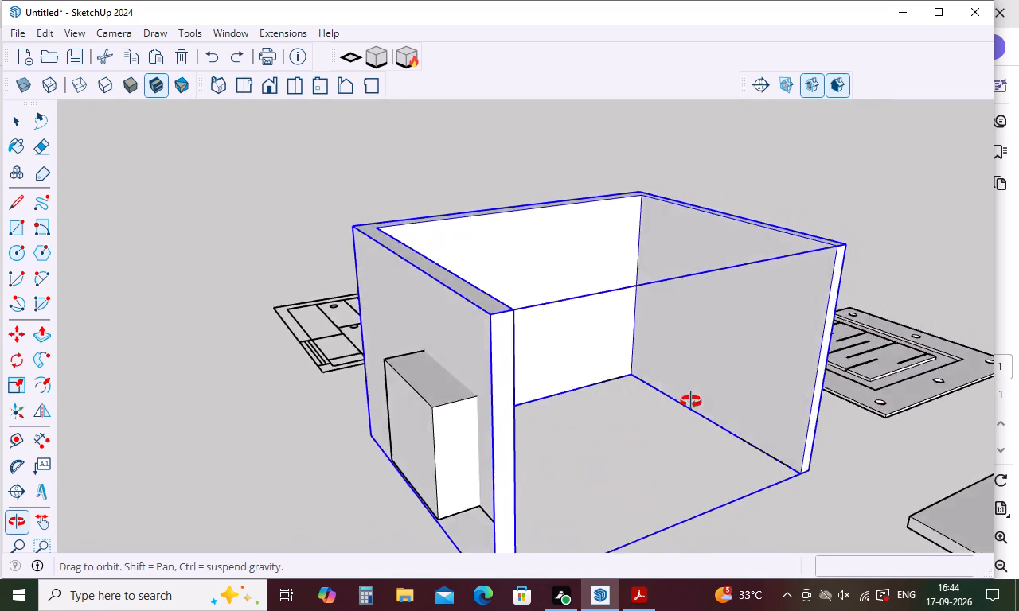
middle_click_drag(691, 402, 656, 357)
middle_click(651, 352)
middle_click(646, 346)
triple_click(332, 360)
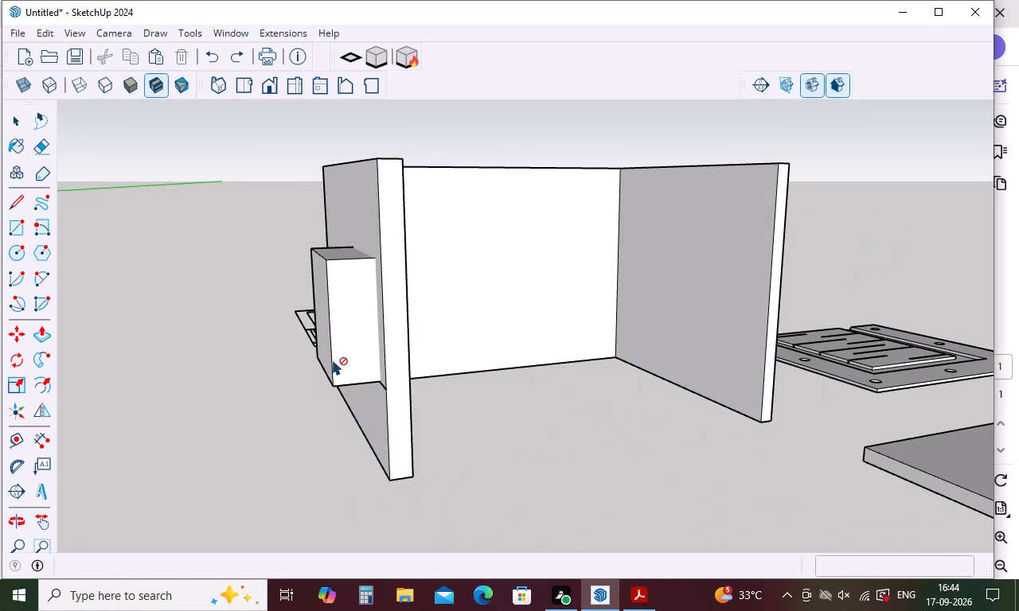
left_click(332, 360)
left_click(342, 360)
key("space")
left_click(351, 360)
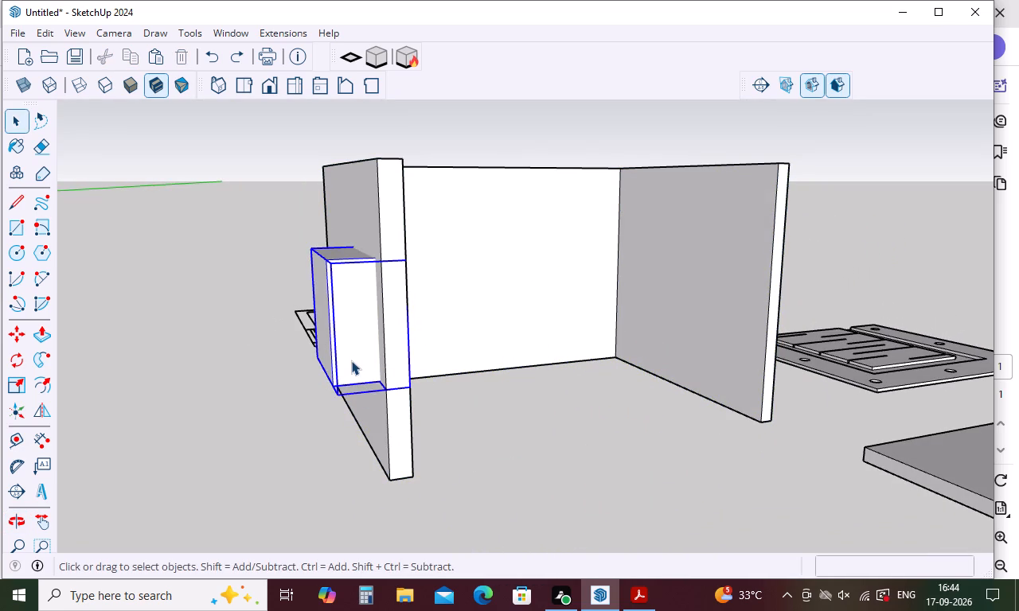
Examine how the front window block passes through the wall from outside and from the room's open side.
middle_click_drag(426, 364, 388, 399)
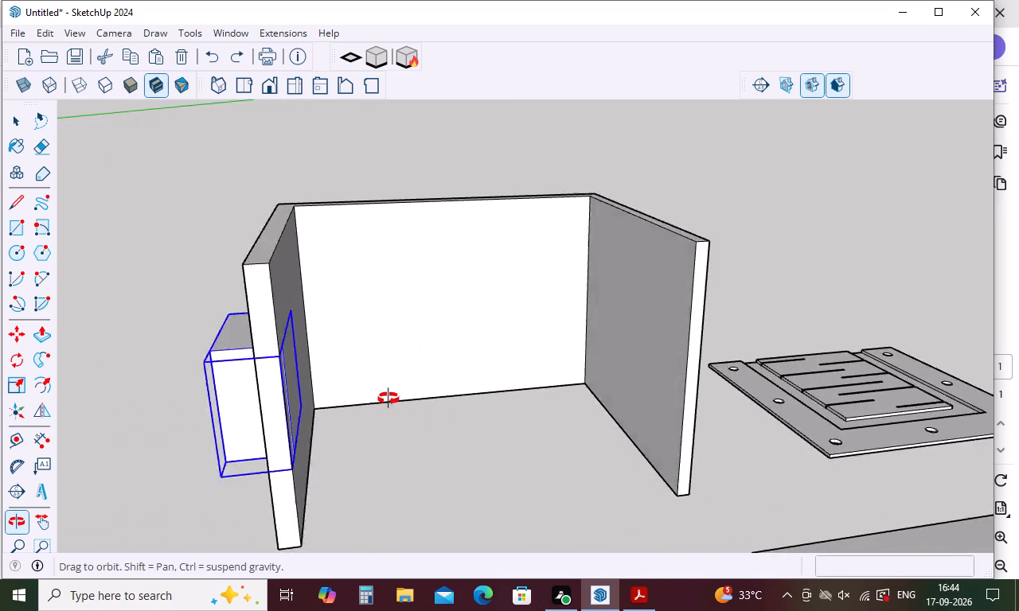
middle_click_drag(388, 399, 568, 390)
left_click(557, 280)
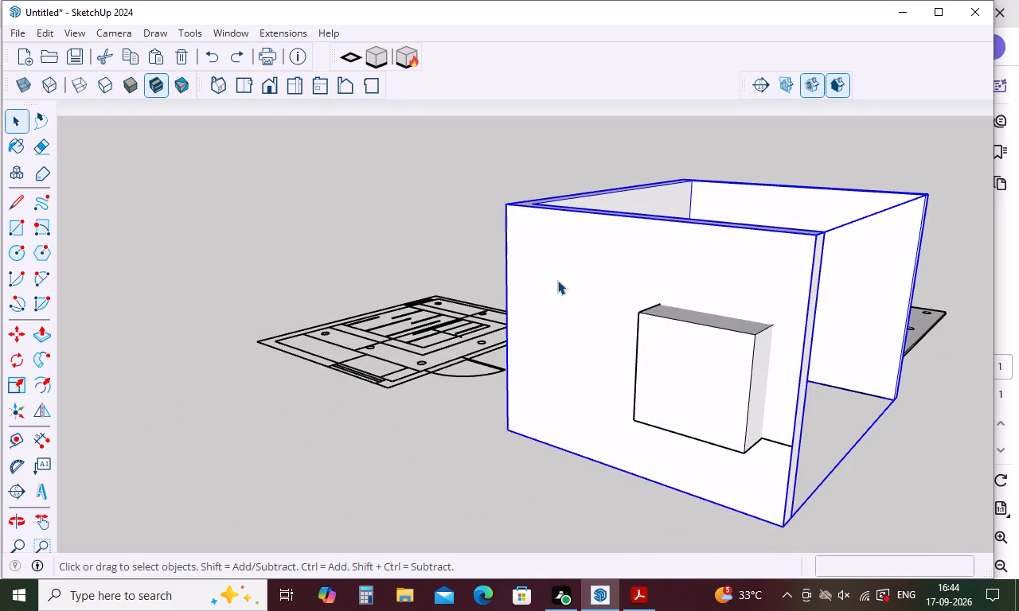
left_click(714, 361)
middle_click_drag(826, 364, 623, 418)
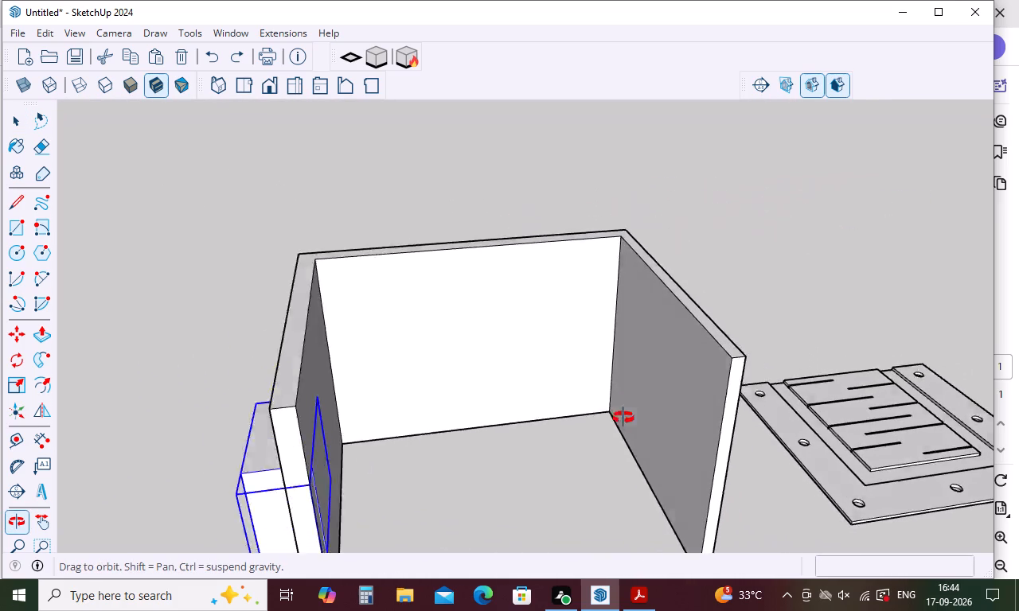
middle_click_drag(623, 418, 718, 408)
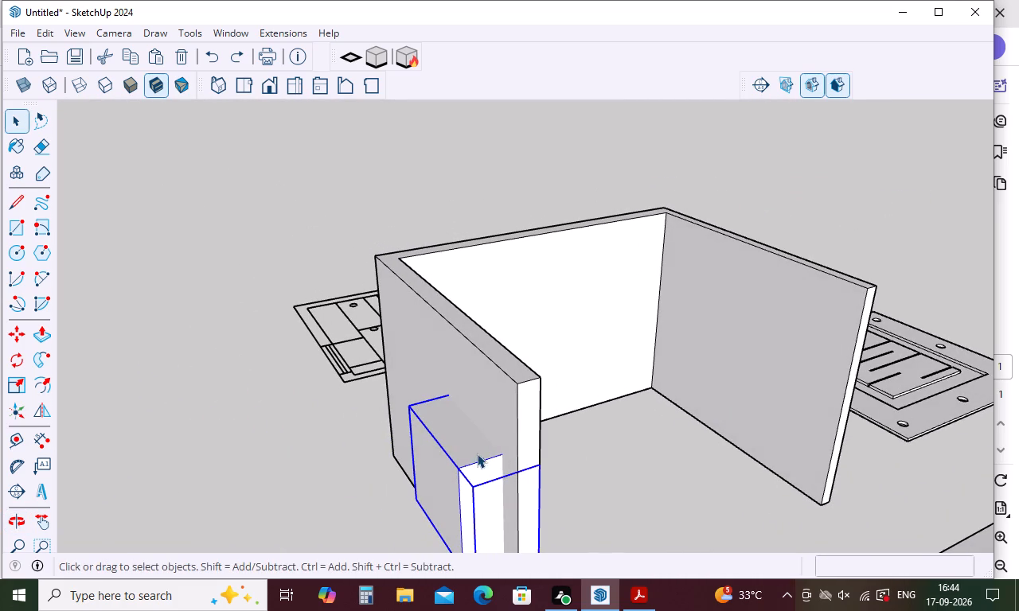
scroll(490, 350, "down", 4)
scroll(533, 430, "down", 1)
middle_click_drag(533, 430, 567, 357)
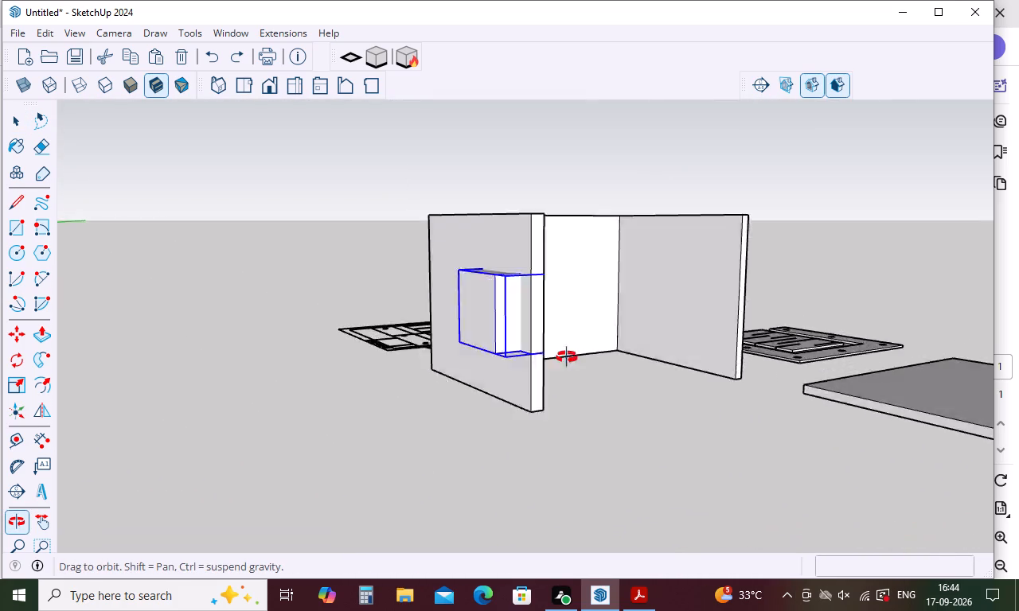
middle_click_drag(567, 357, 724, 374)
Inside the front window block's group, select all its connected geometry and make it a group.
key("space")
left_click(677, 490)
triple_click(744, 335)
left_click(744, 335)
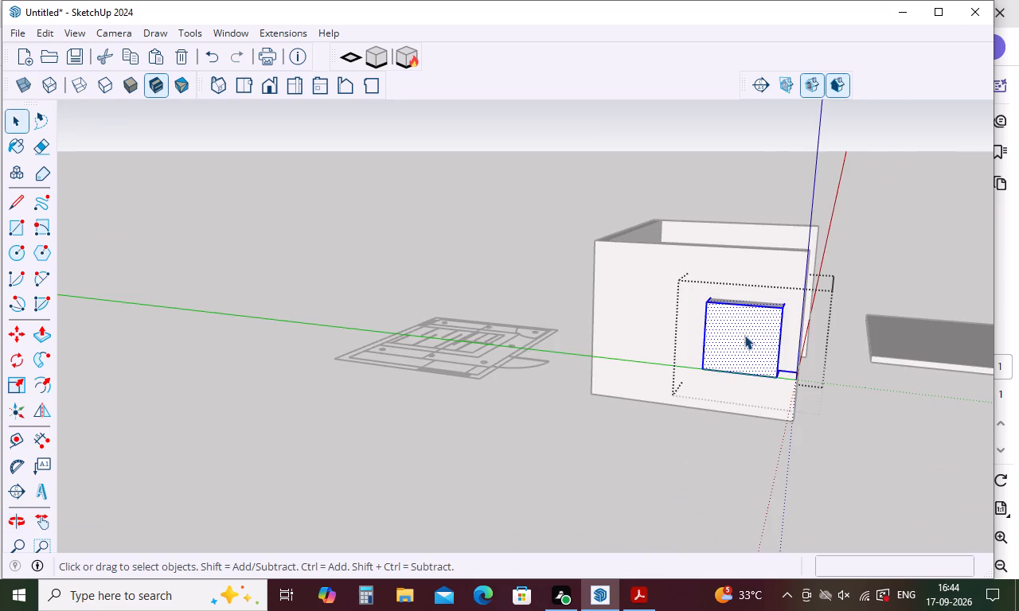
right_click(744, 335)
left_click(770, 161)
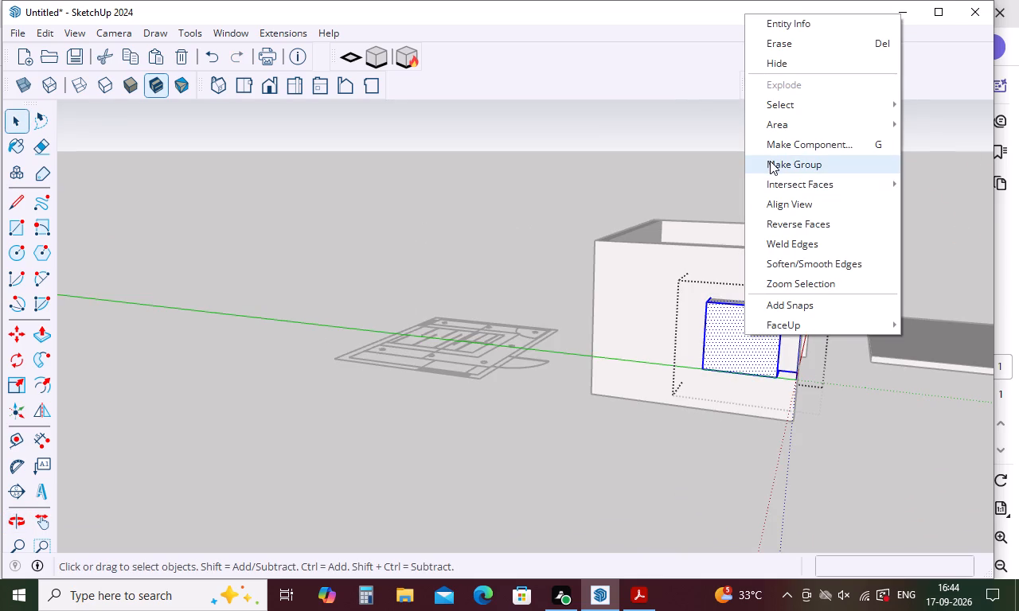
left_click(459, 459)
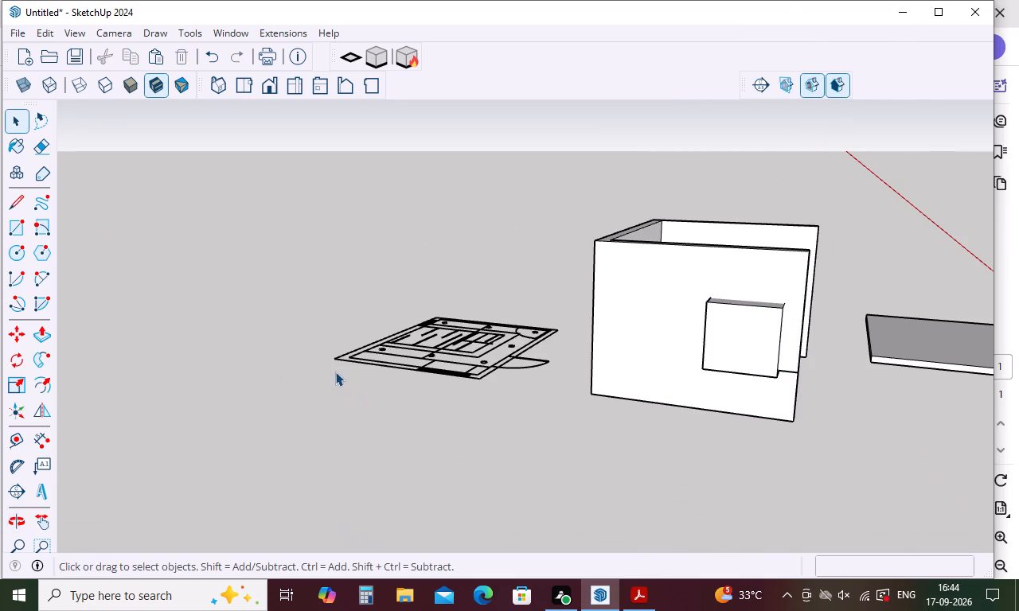
Examine the regrouped window block from both sides and inspect its lower corner at the front wall's outer face.
scroll(278, 396, "down", 1)
scroll(708, 375, "up", 4)
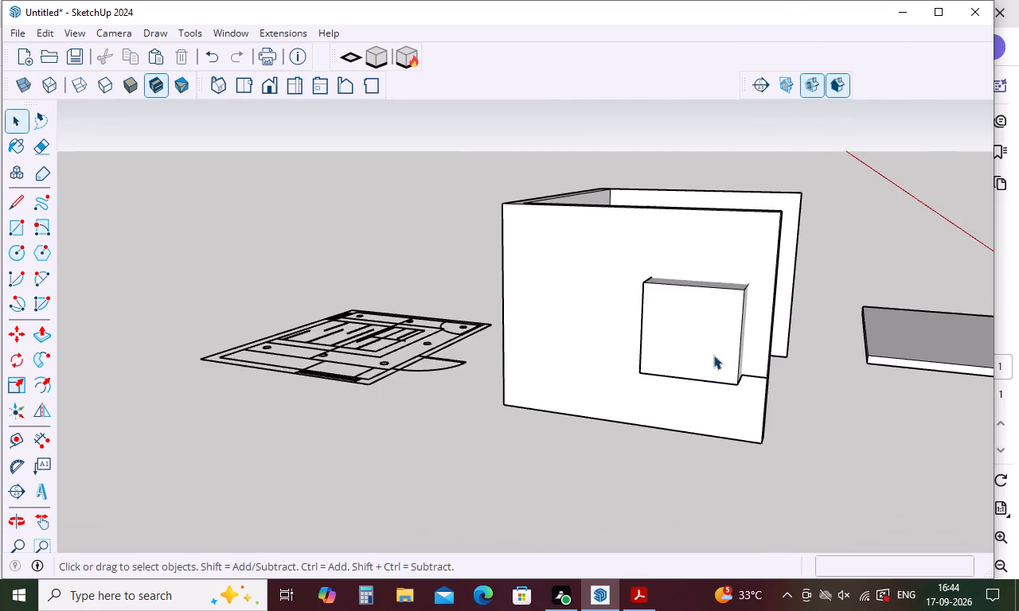
scroll(742, 391, "up", 2)
middle_click_drag(742, 391, 550, 407)
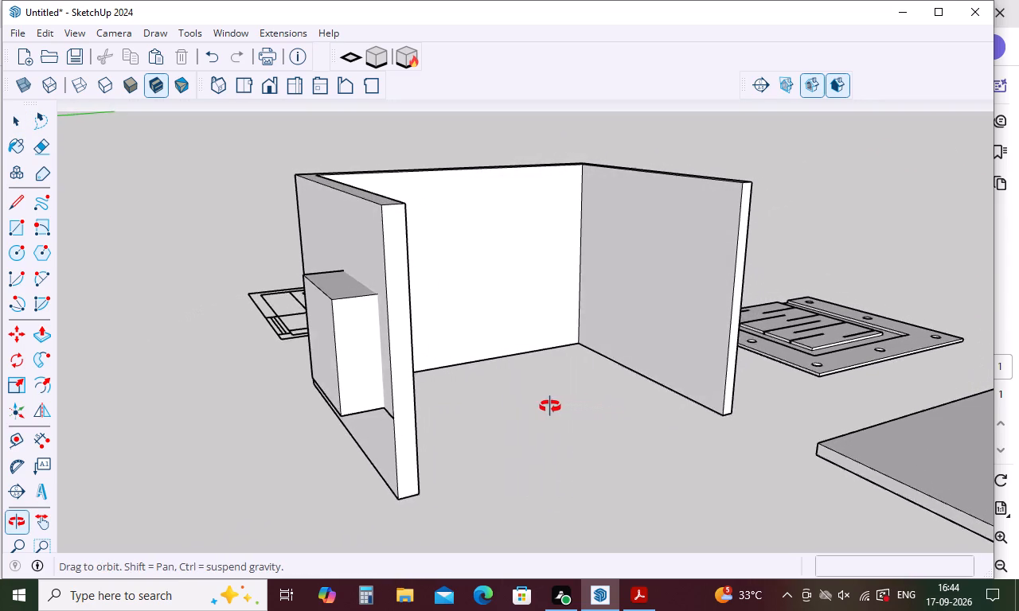
middle_click_drag(550, 407, 715, 410)
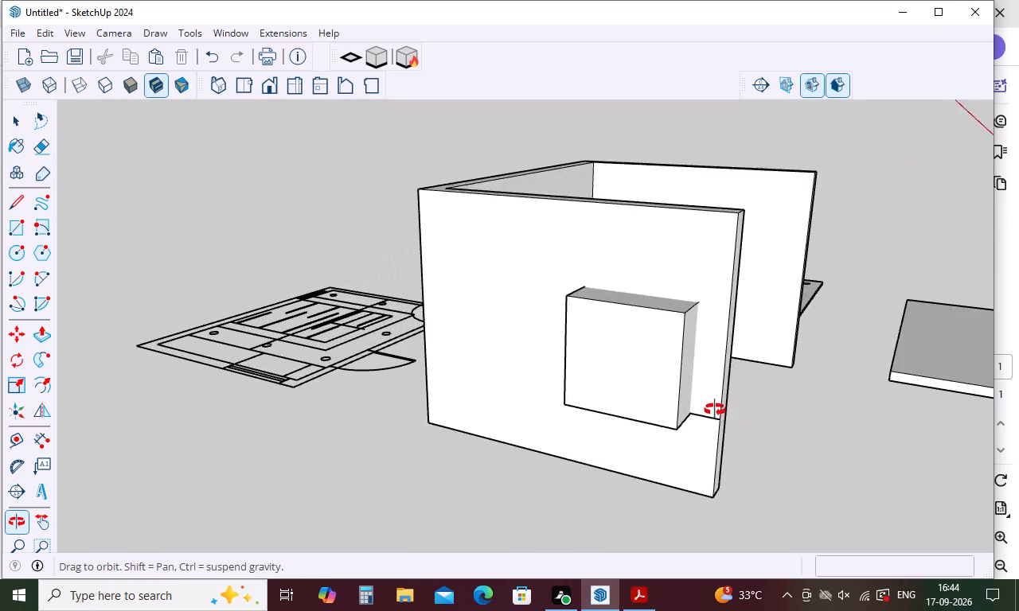
middle_click_drag(715, 410, 720, 407)
scroll(725, 422, "up", 12)
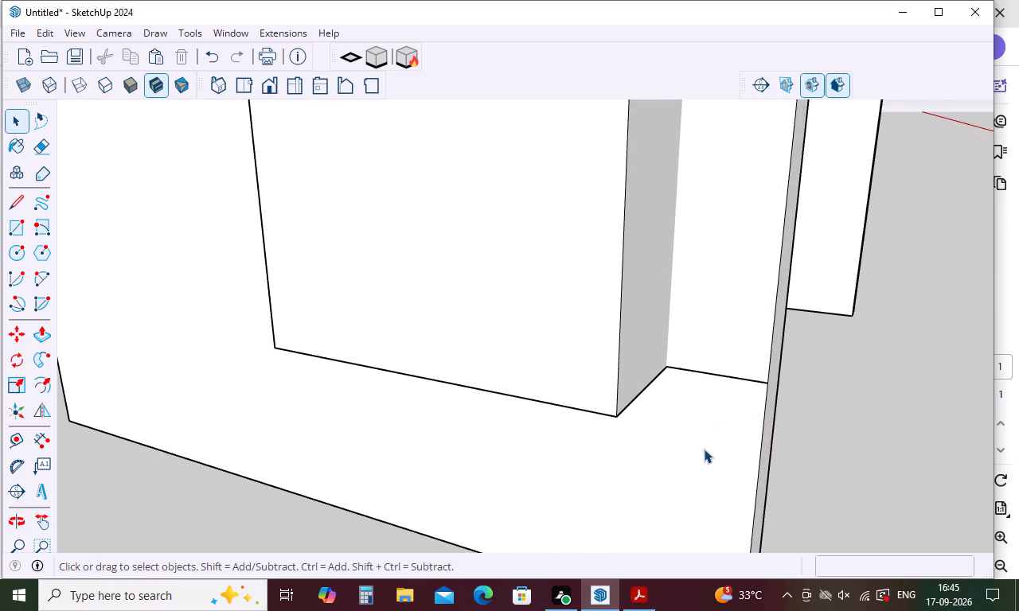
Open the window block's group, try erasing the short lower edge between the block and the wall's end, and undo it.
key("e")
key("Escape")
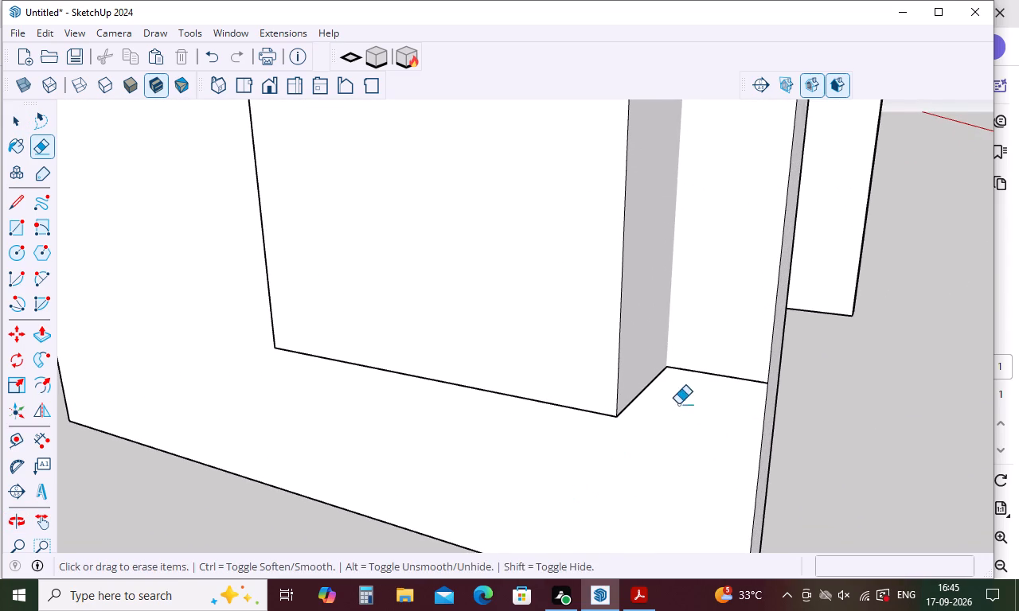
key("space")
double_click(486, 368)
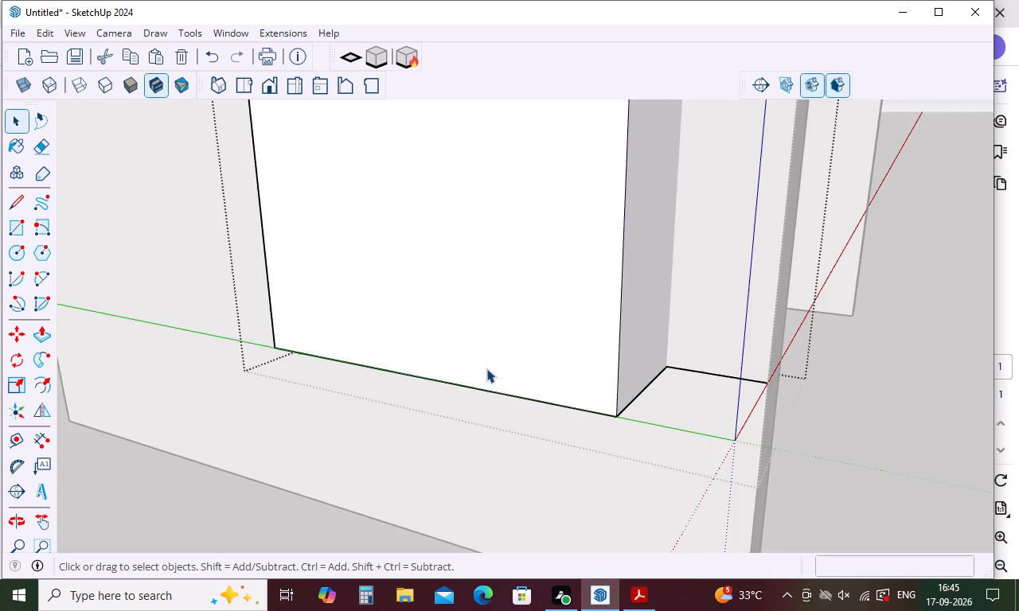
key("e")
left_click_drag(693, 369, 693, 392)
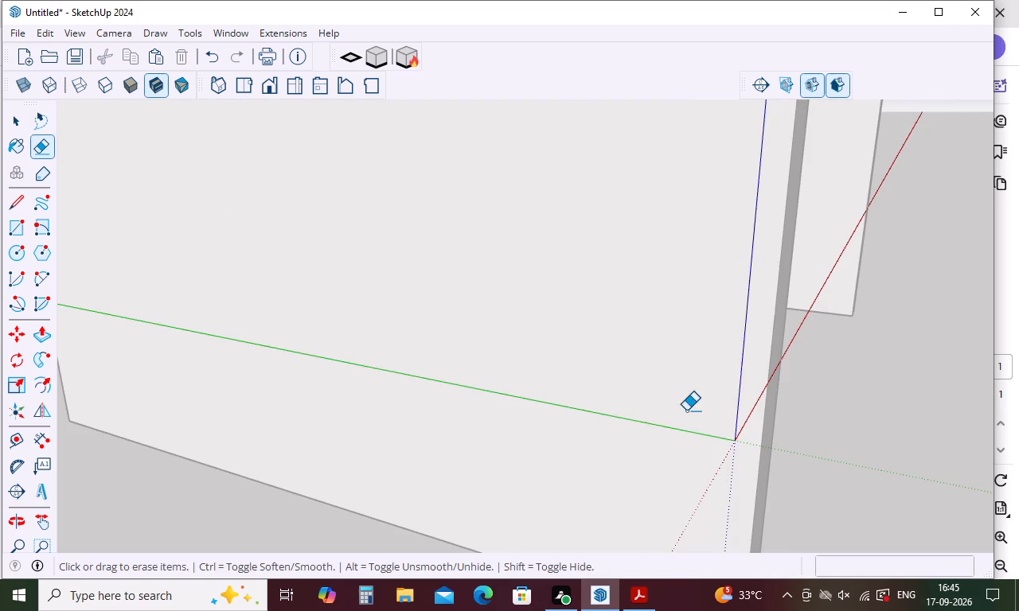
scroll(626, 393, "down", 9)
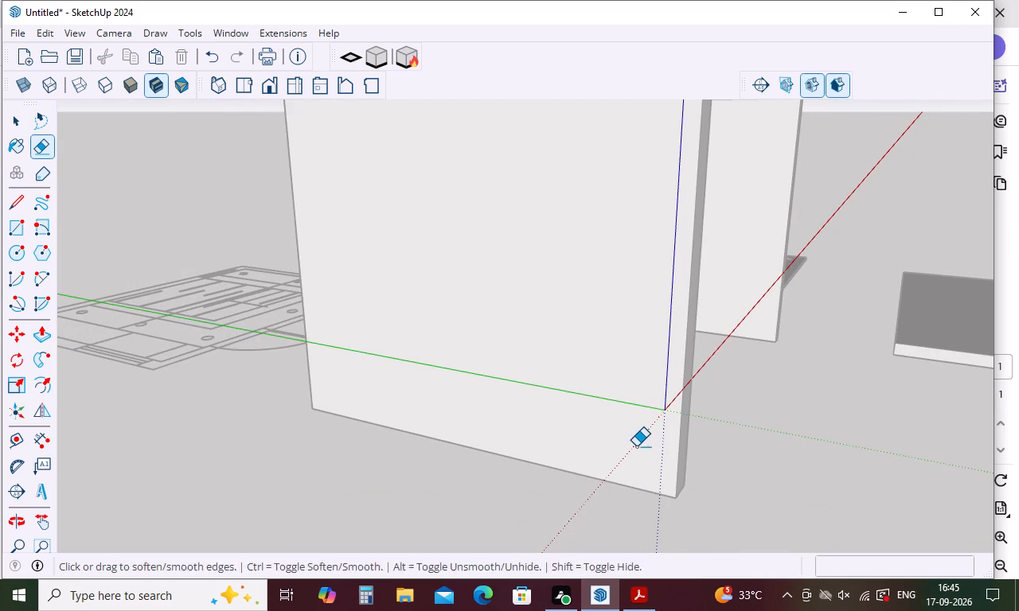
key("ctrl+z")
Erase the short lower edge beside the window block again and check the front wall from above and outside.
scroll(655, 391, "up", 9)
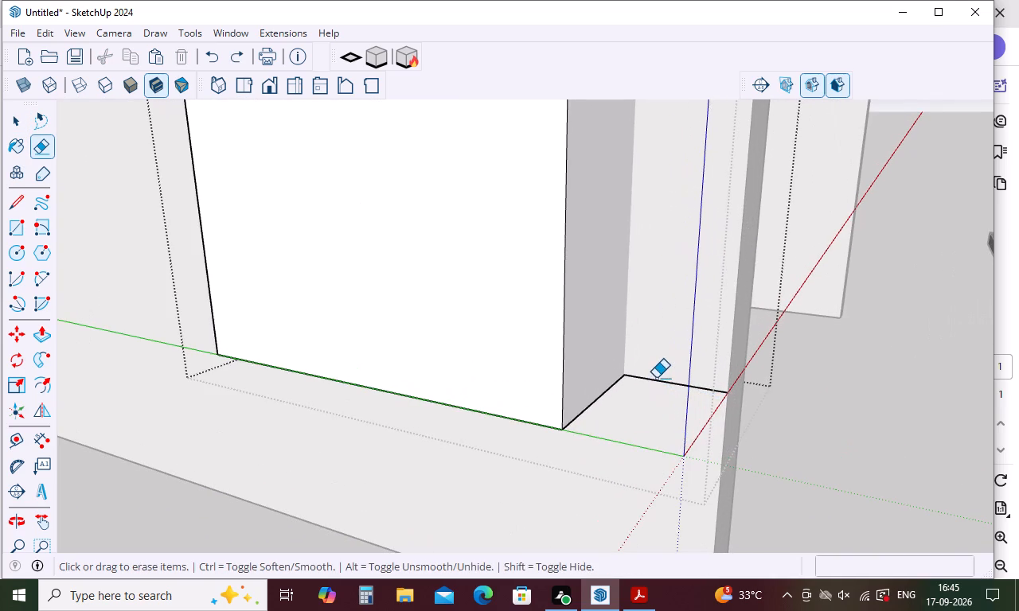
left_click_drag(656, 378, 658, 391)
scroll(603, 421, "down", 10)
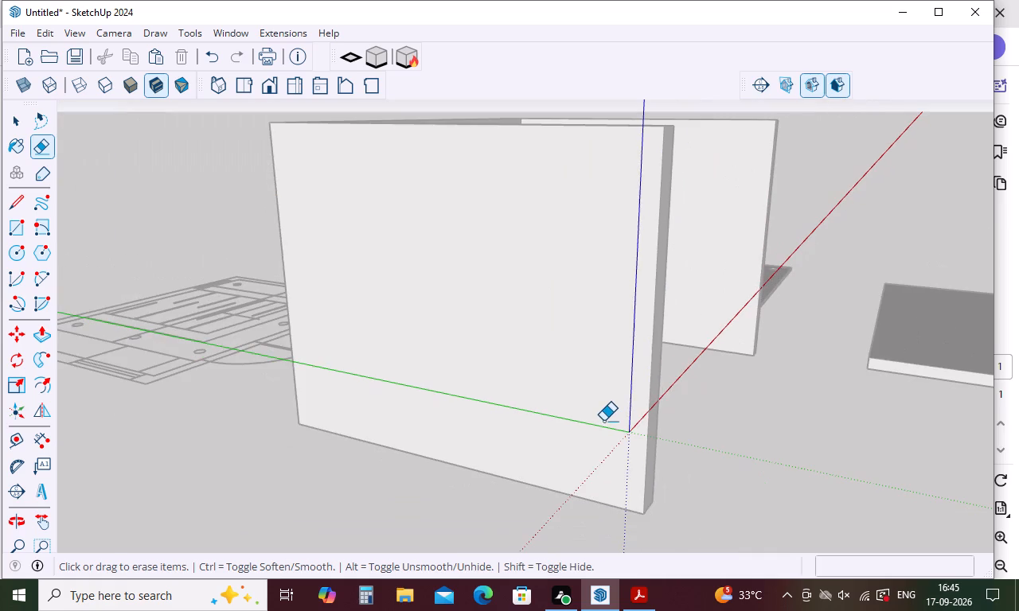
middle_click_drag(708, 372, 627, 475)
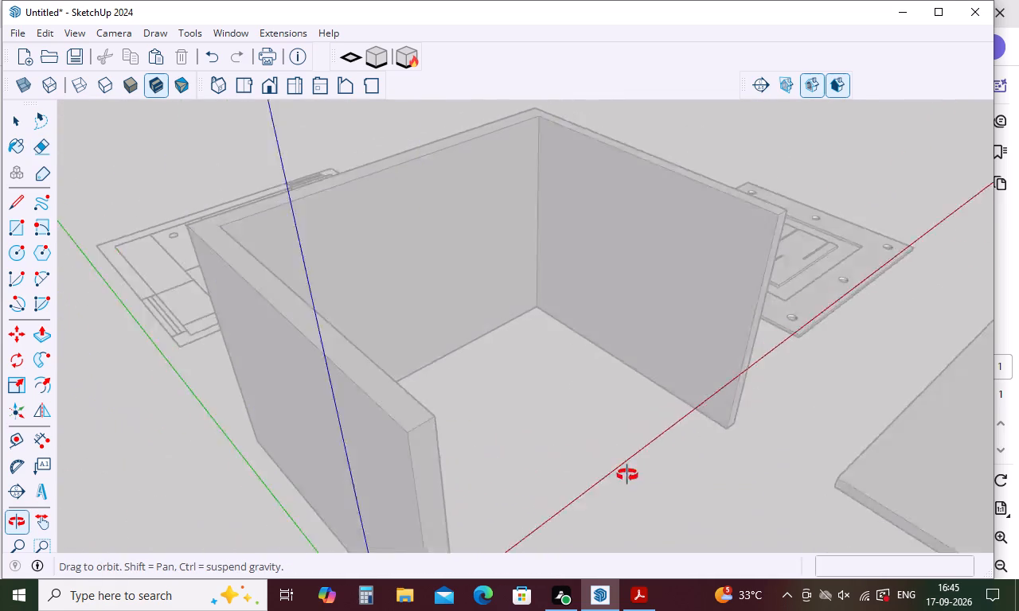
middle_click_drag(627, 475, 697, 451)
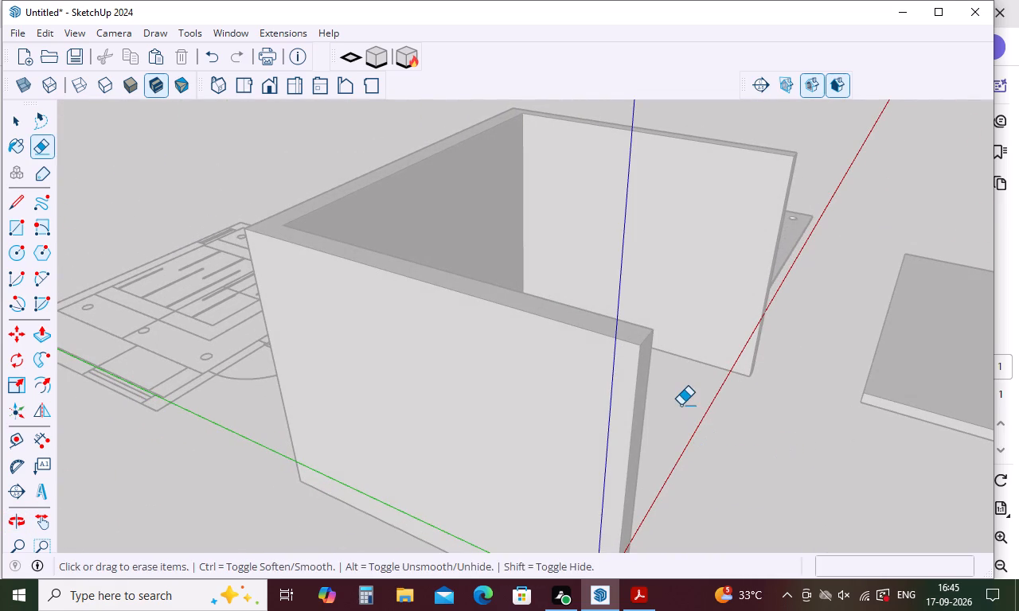
Undo the window block edits one after another until the block is removed from the front wall.
key("ctrl+z")
key("ctrl+z")
key("ctrl+z")
key("ctrl+z")
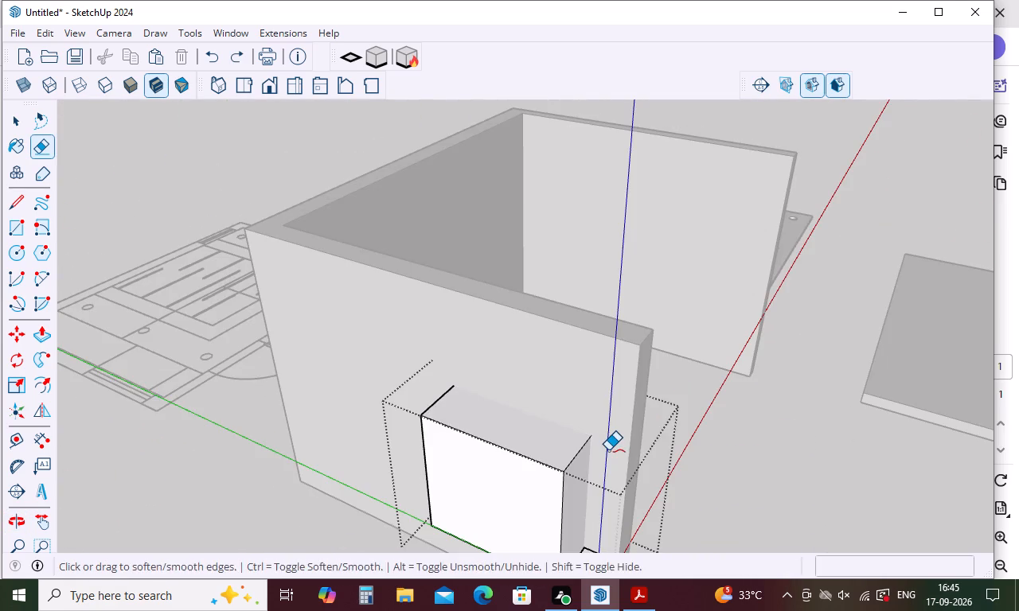
key("ctrl+z")
key("ctrl+z")
key("ctrl+z")
key("ctrl+z")
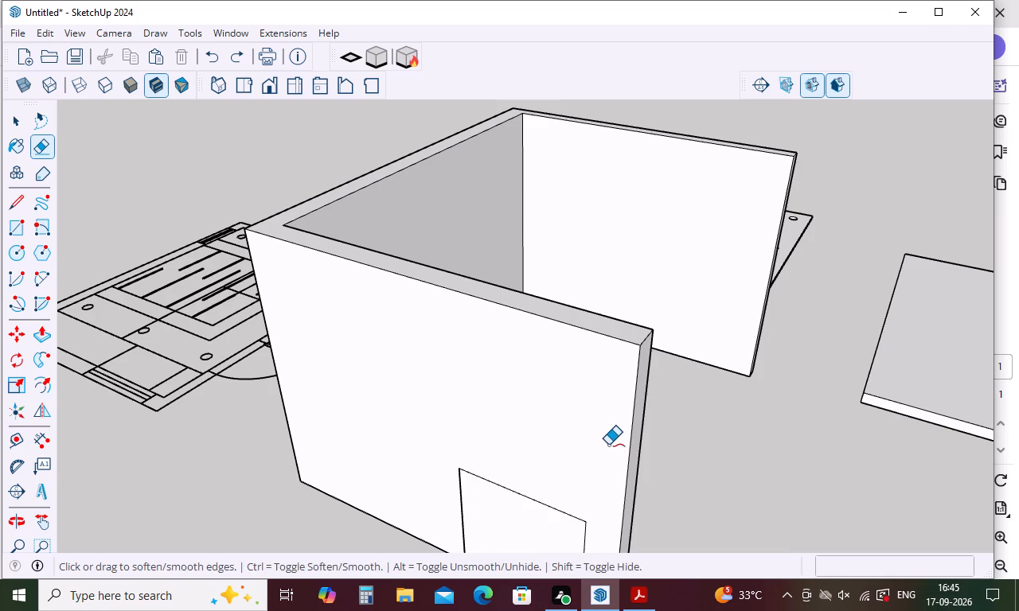
scroll(650, 329, "down", 5, "ctrl")
key("ctrl+z")
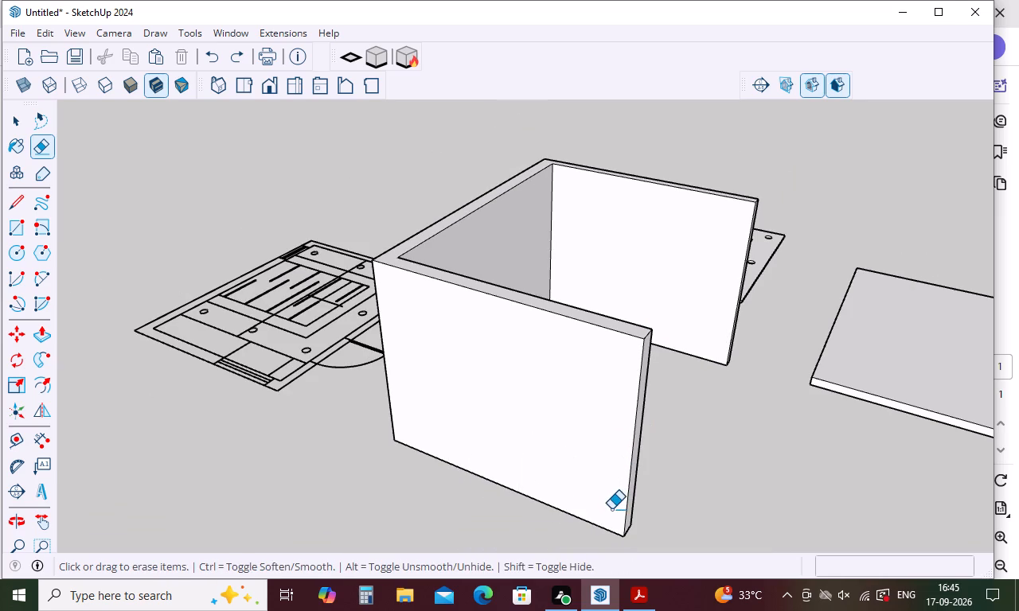
Turn on the display of hidden back edges and view the window outline at the base of the front wall.
key("k")
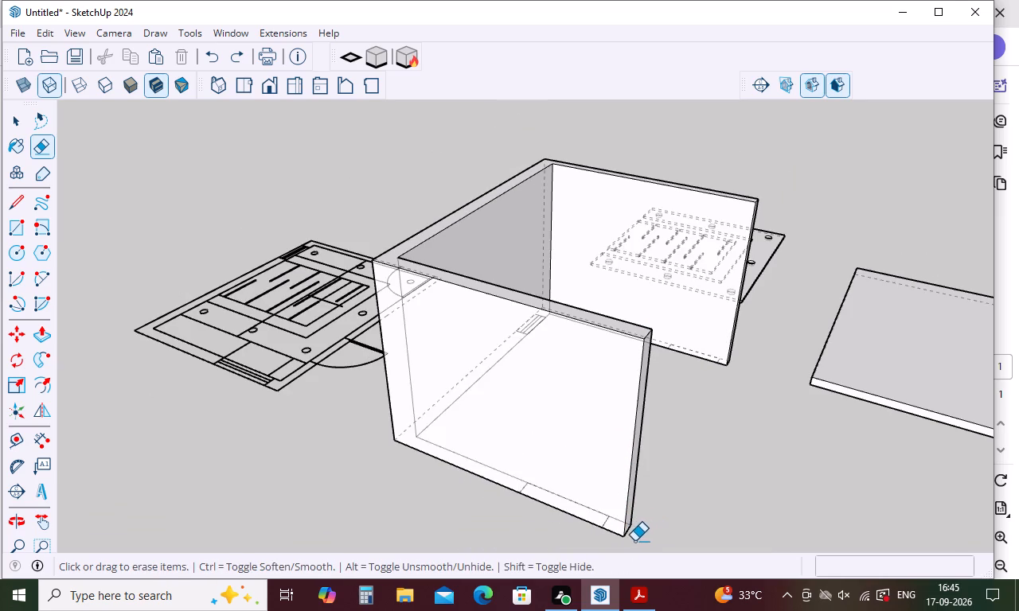
middle_click_drag(634, 541, 808, 500)
scroll(814, 407, "up", 9)
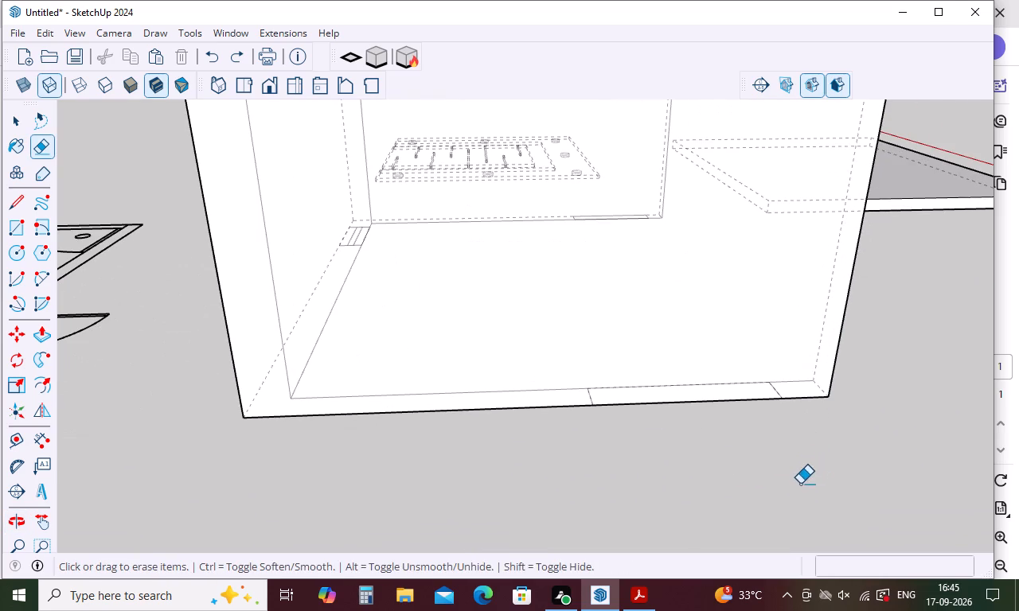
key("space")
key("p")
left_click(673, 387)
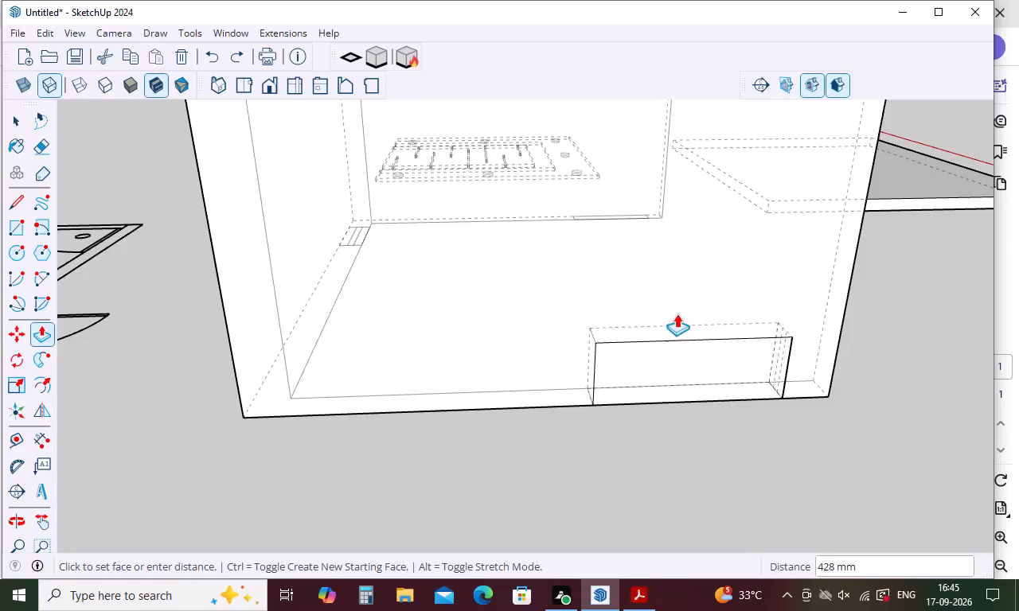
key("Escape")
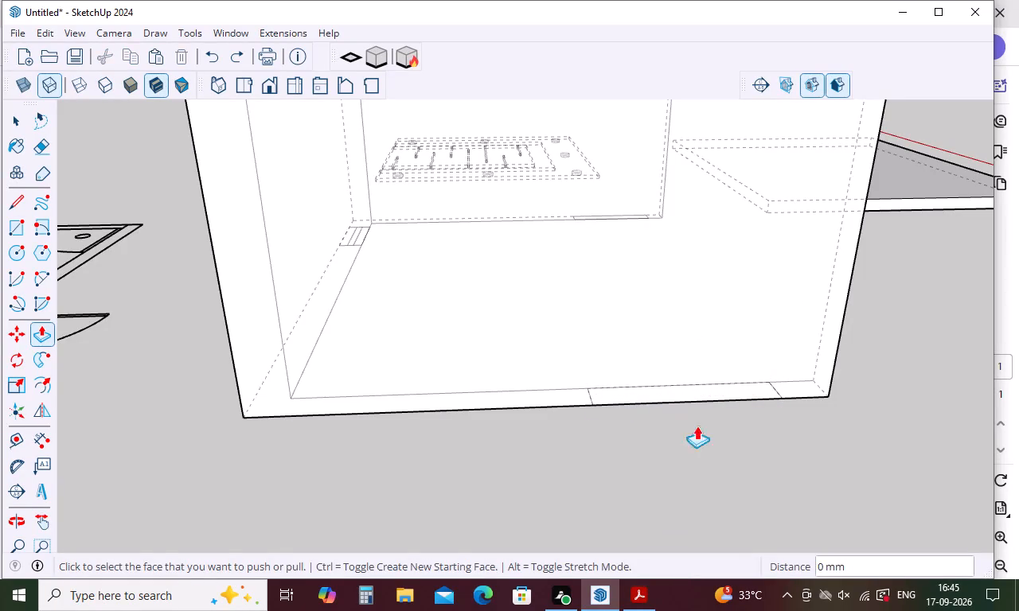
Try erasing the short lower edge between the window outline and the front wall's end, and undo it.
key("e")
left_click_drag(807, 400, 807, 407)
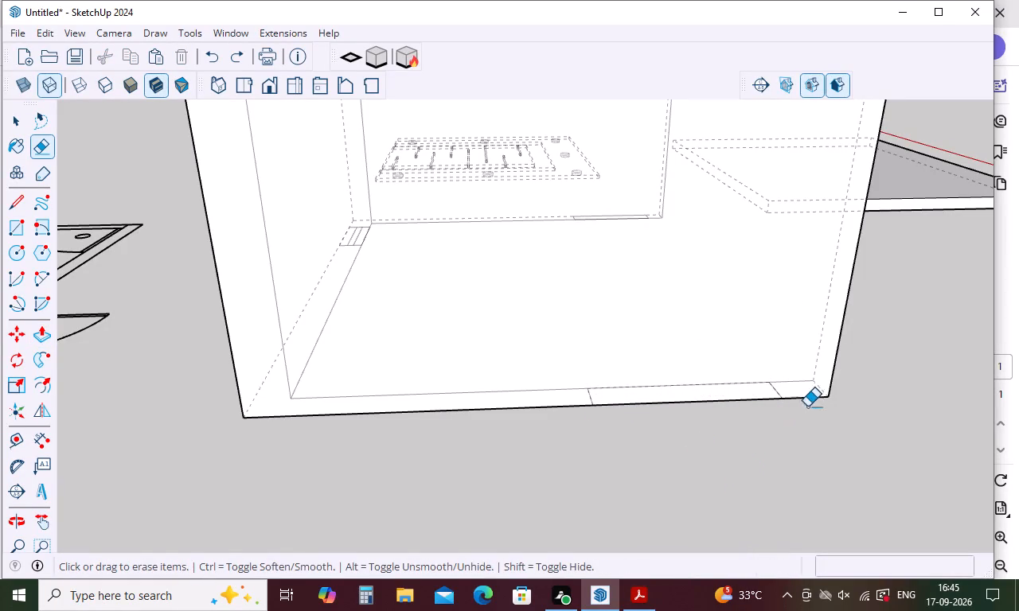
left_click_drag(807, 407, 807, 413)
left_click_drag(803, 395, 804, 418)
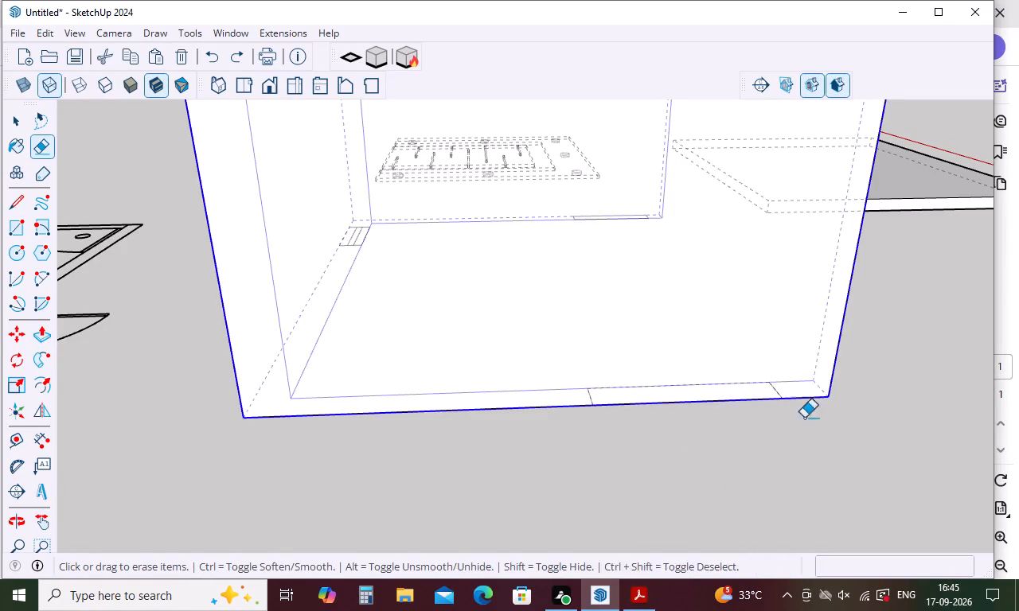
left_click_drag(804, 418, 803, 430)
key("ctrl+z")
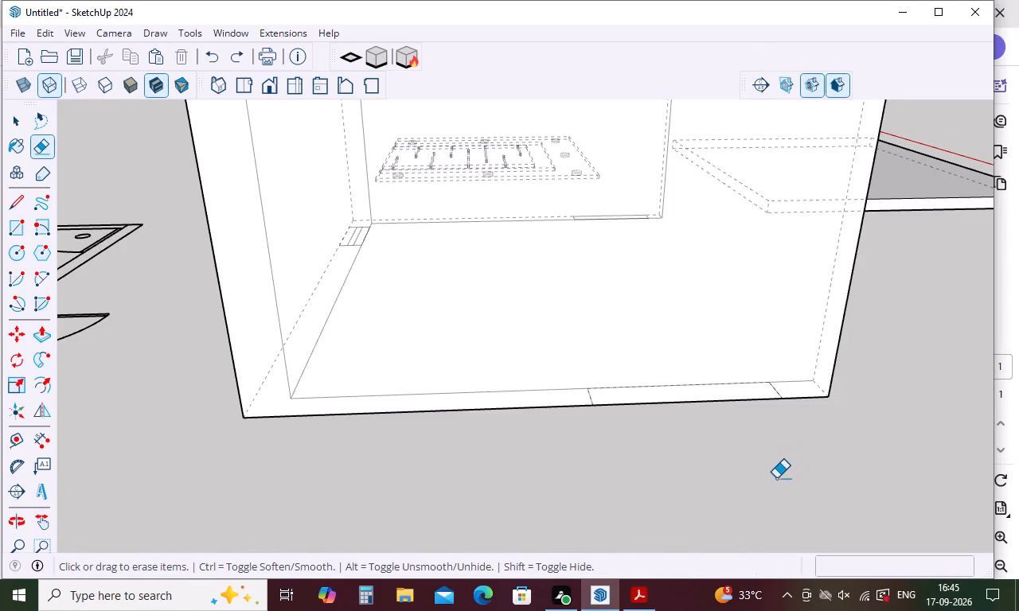
Push/Pull the window outline at the front wall's base upward by 4'.
key("space")
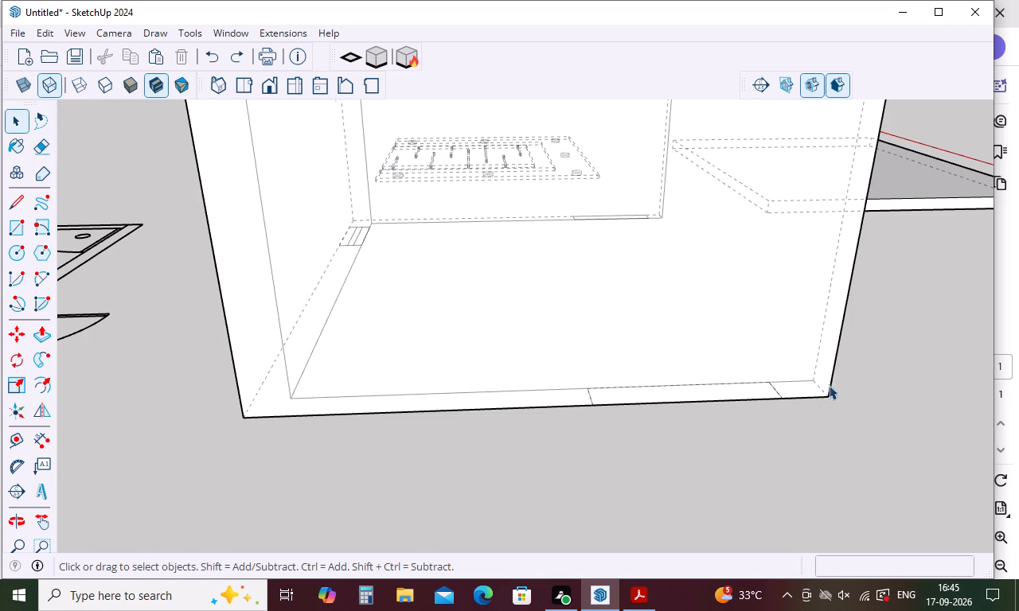
scroll(830, 376, "up", 8)
key("space")
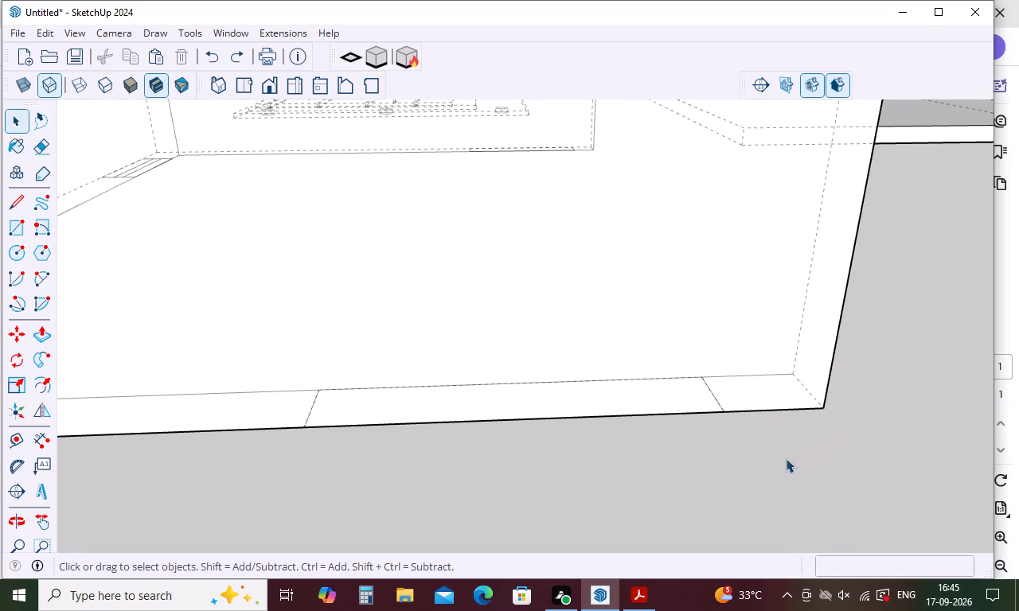
key("p")
left_click(613, 396)
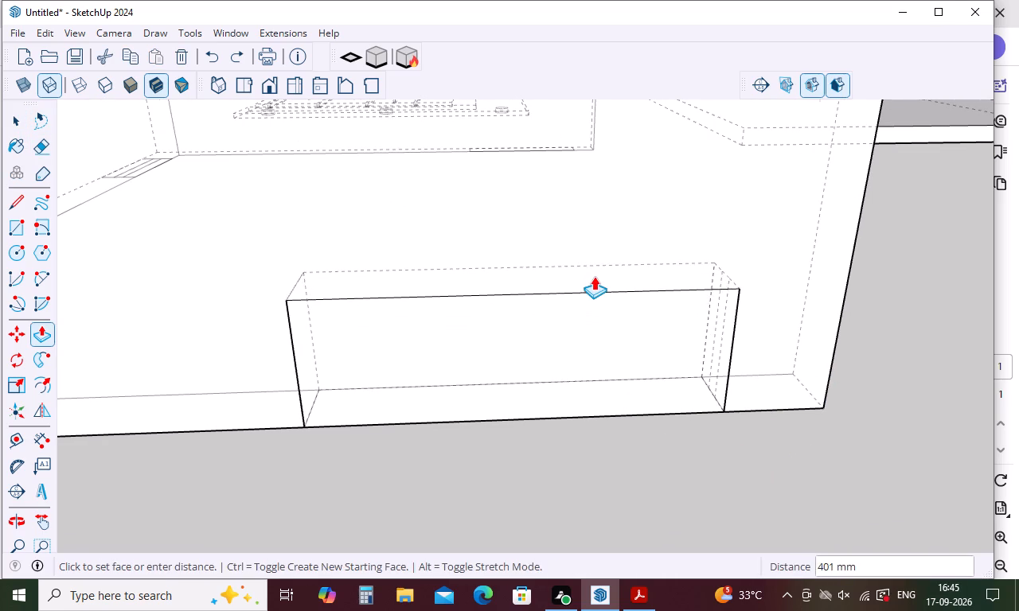
scroll(594, 276, "down", 12)
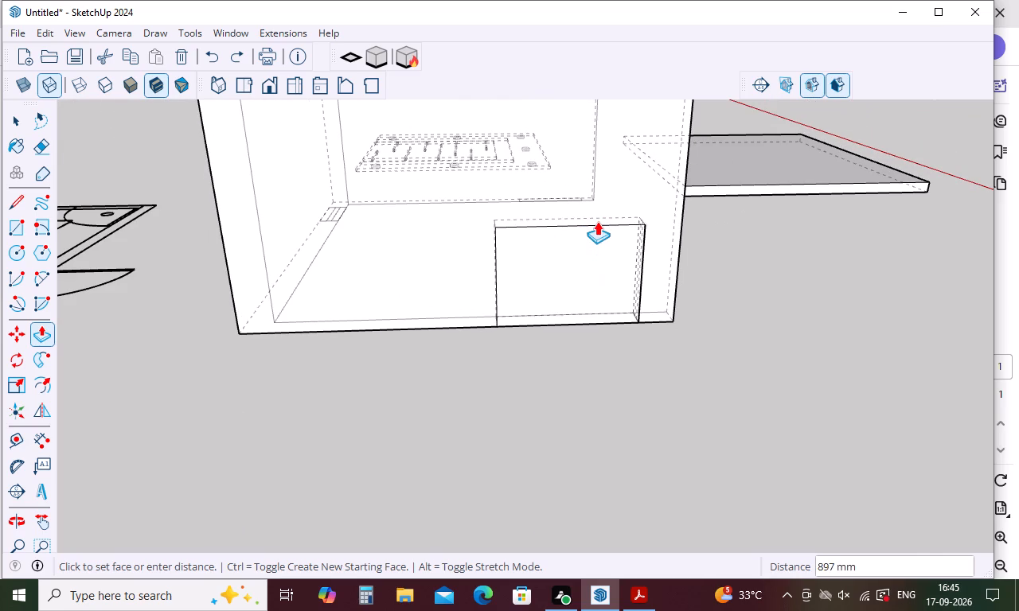
key("4")
key("apostrophe")
key("Return")
key("space")
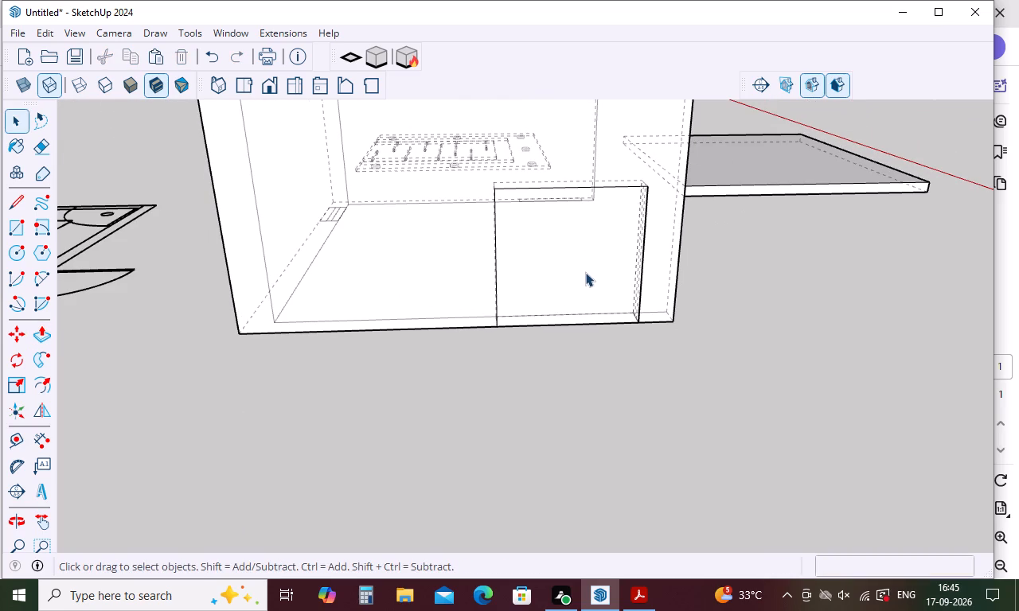
Pull the window block's outer face outward so that it projects beyond the front wall's outer face.
key("p")
left_click(572, 283)
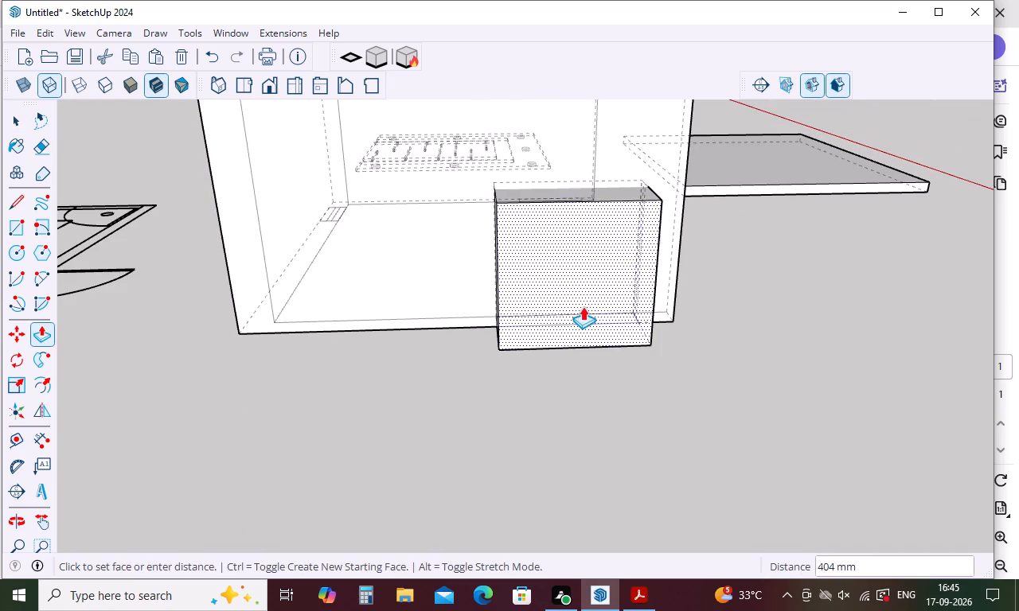
left_click(584, 308)
key("space")
Select all of the window block's connected geometry and make it a group.
triple_click(605, 335)
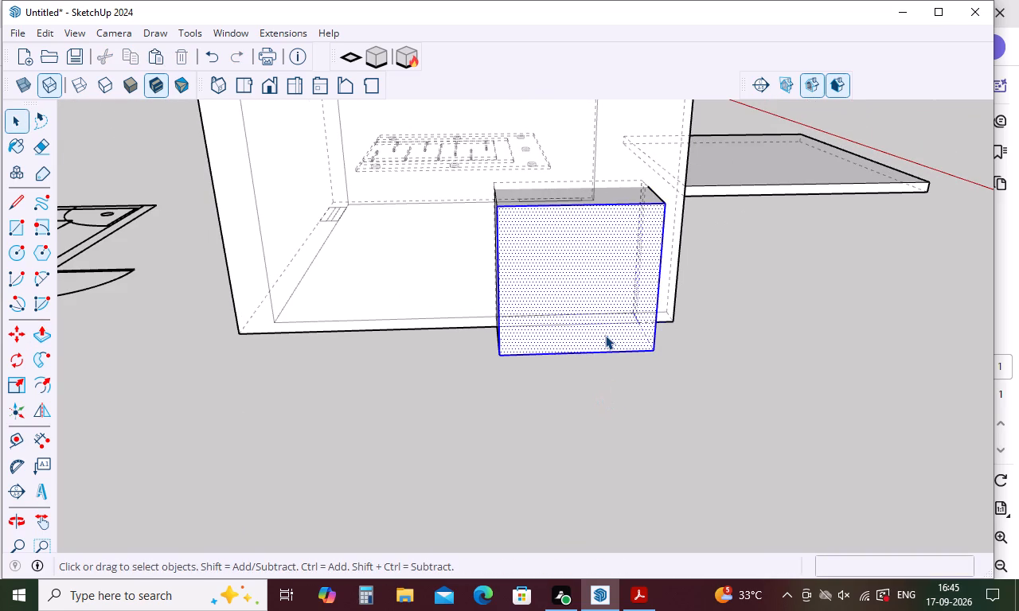
right_click(605, 333)
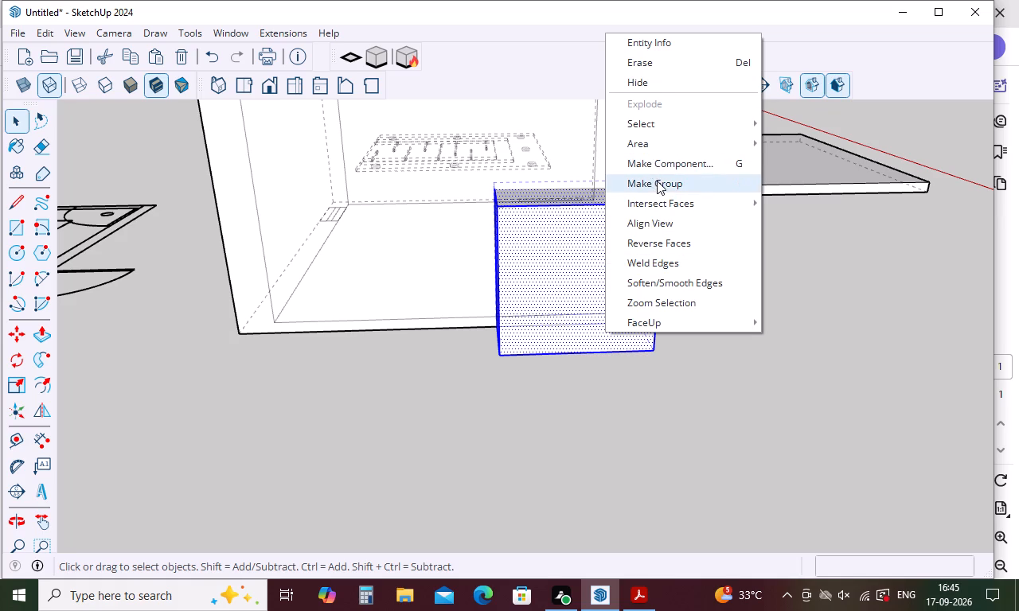
left_click(657, 181)
Move the window block group straight up 3' from the front wall's lower corner.
key("m")
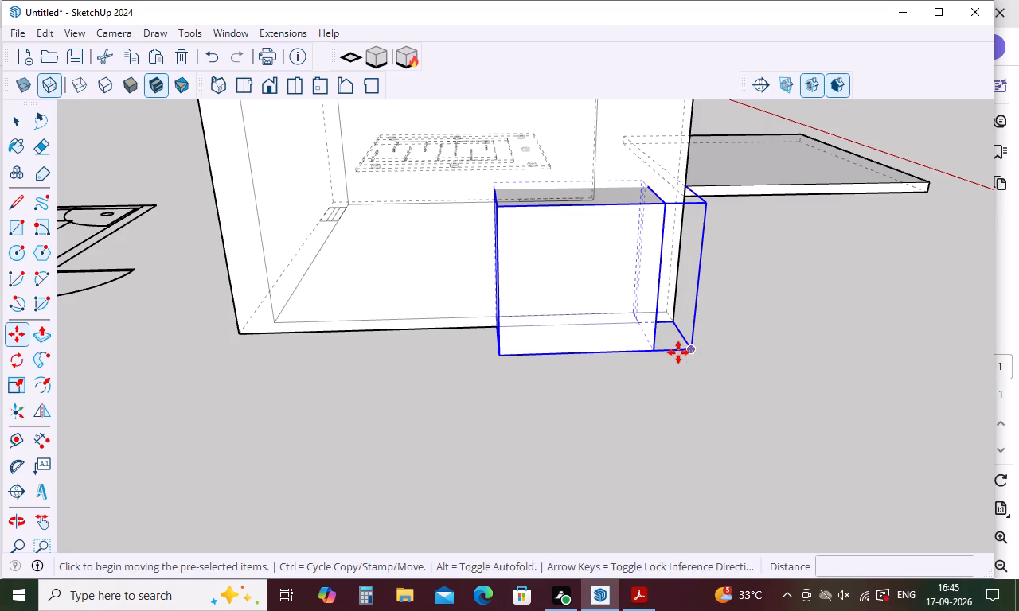
left_click(675, 321)
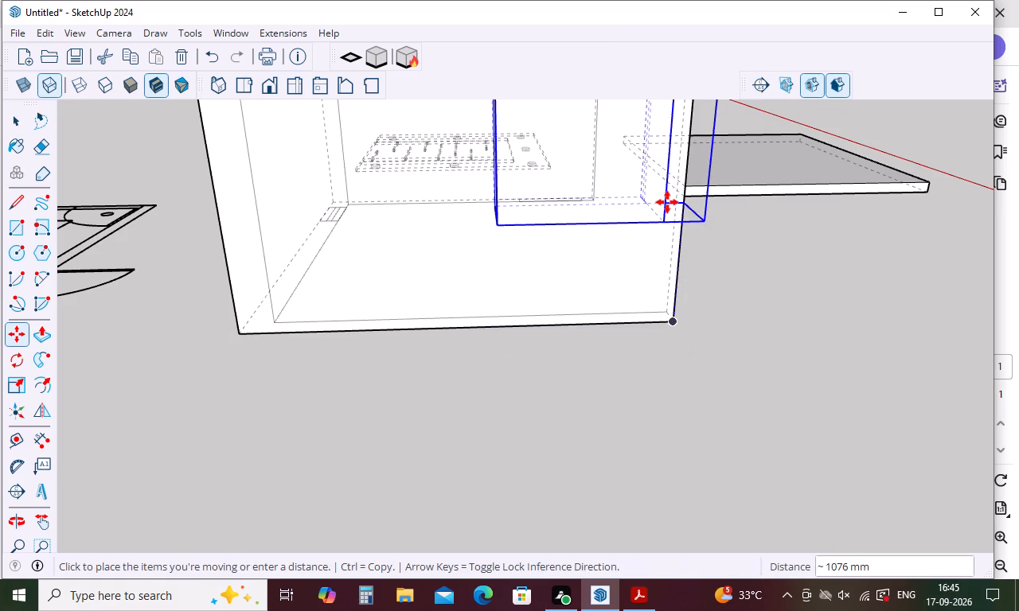
type("3'")
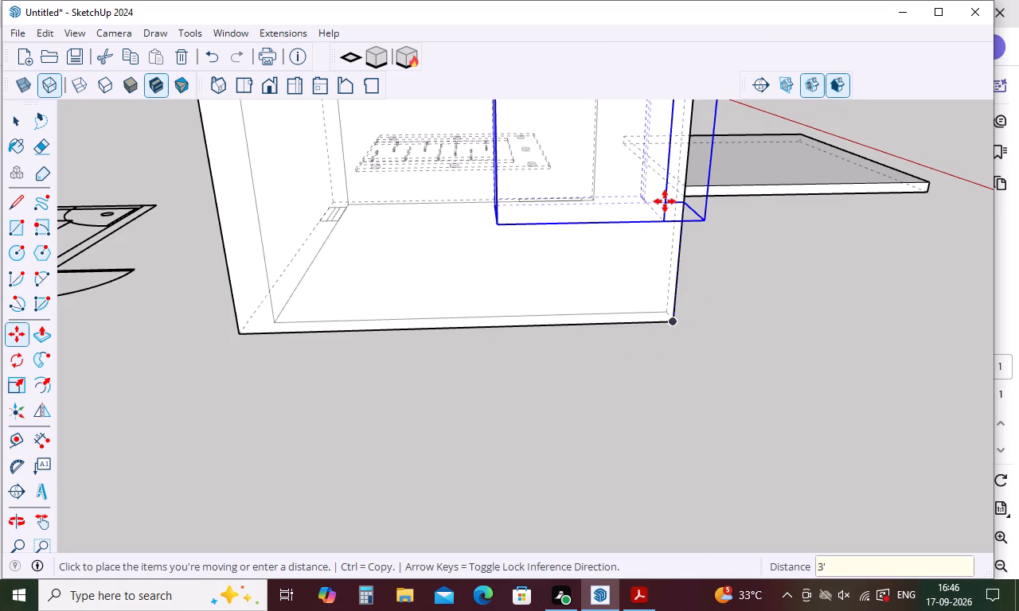
key("Return")
key("space")
left_click(746, 381)
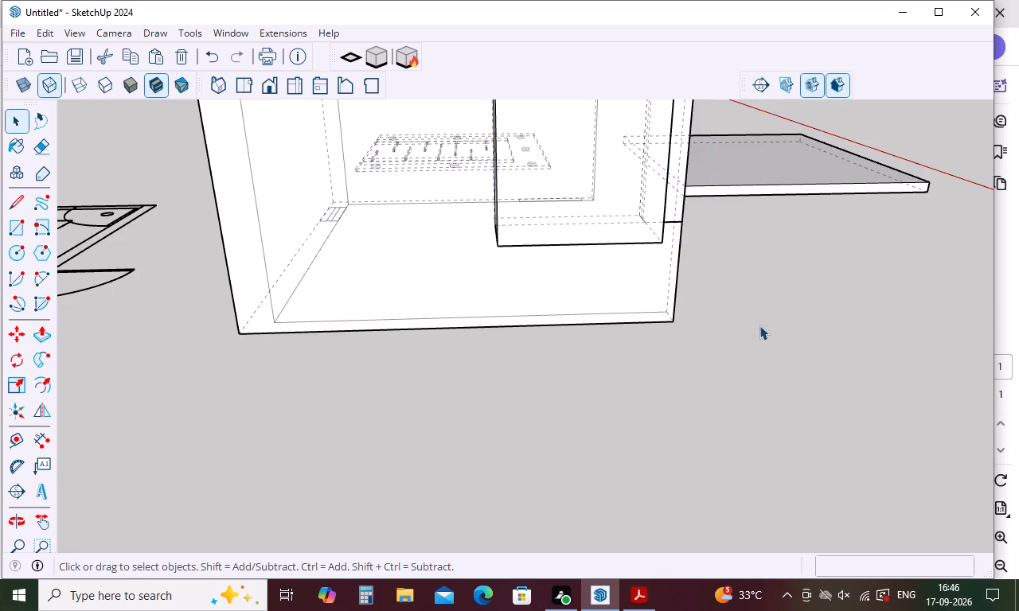
Examine the raised window block and its lower edges from several sides of the front wall.
scroll(759, 322, "down", 4)
middle_click_drag(767, 318, 649, 290)
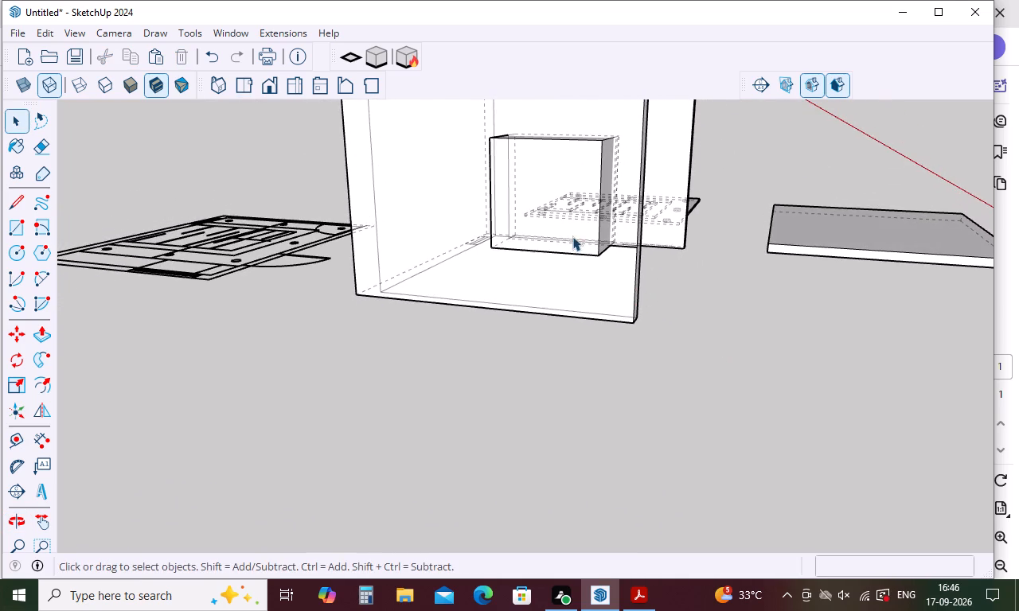
scroll(571, 232, "up", 8)
scroll(617, 277, "down", 8)
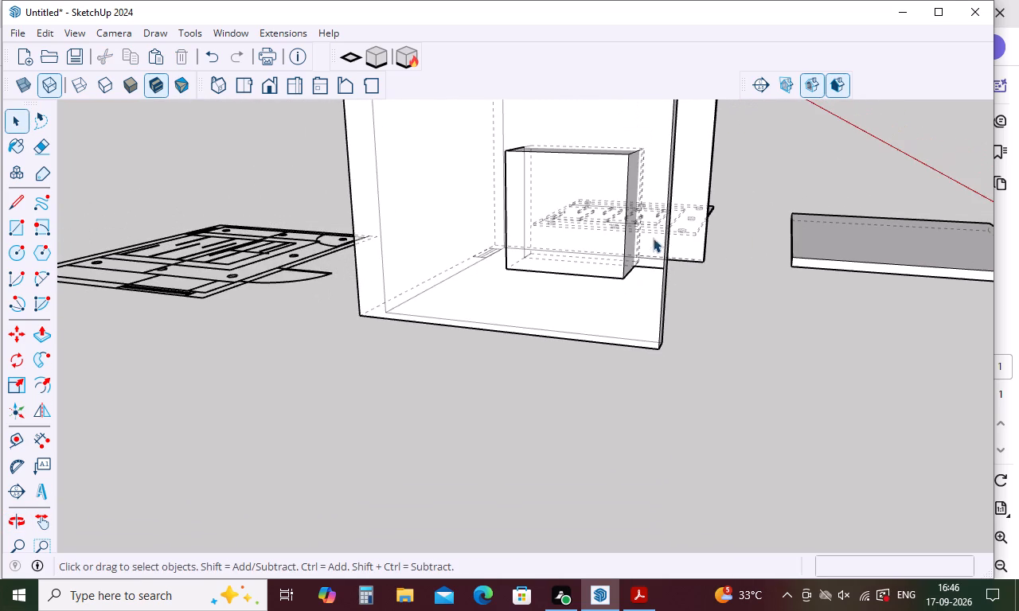
scroll(638, 192, "up", 6)
scroll(638, 192, "down", 4)
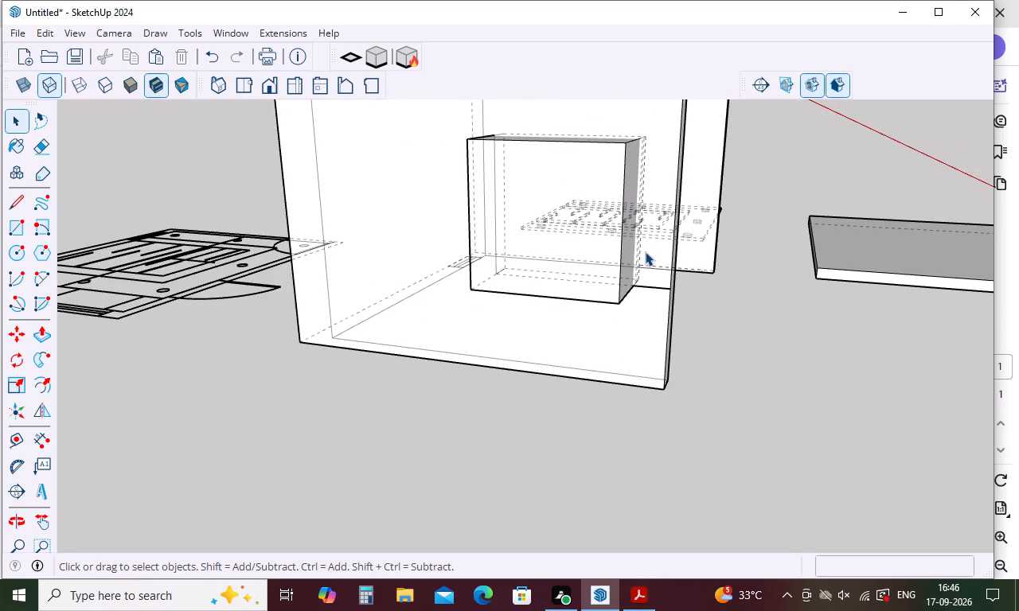
middle_click_drag(644, 255, 690, 273)
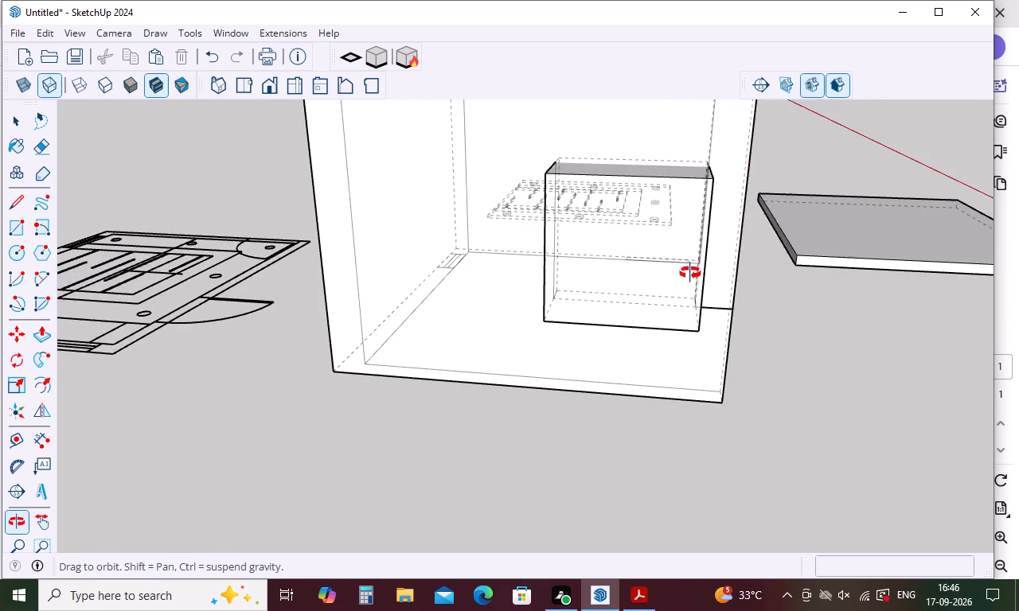
middle_click_drag(690, 273, 853, 288)
scroll(703, 239, "up", 8)
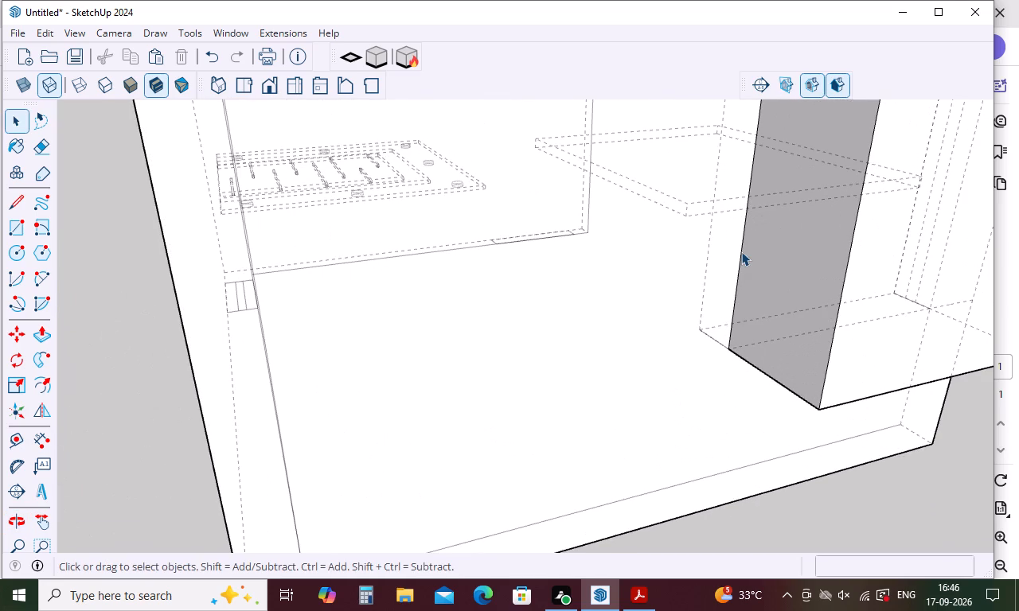
scroll(741, 251, "down", 8)
middle_click_drag(879, 235, 538, 213)
Open the window block's group, erase the stray edges extending toward the wall's end, and close the group after checking it.
key("space")
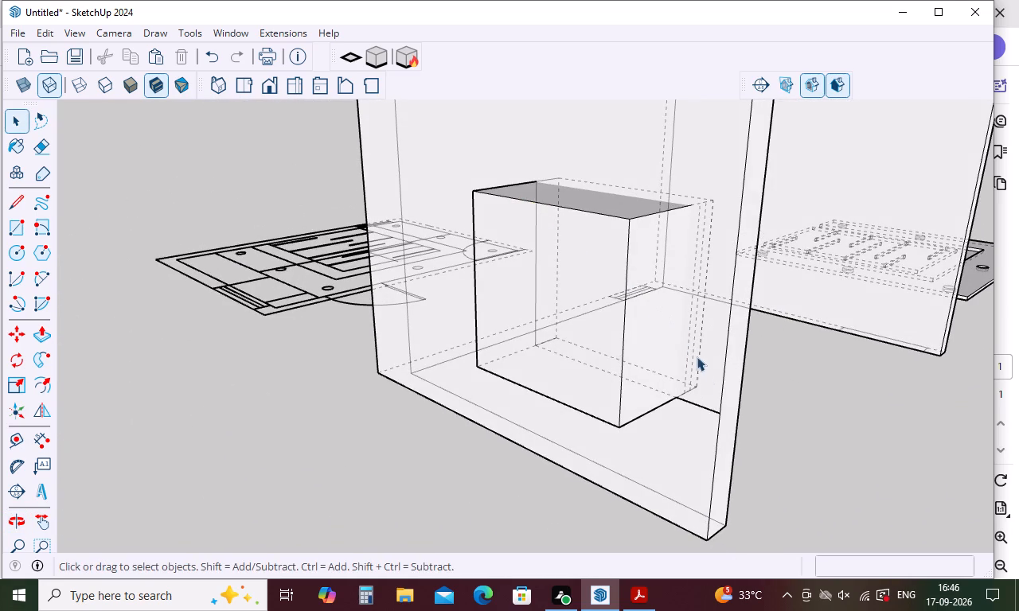
double_click(645, 383)
scroll(712, 400, "up", 4)
key("e")
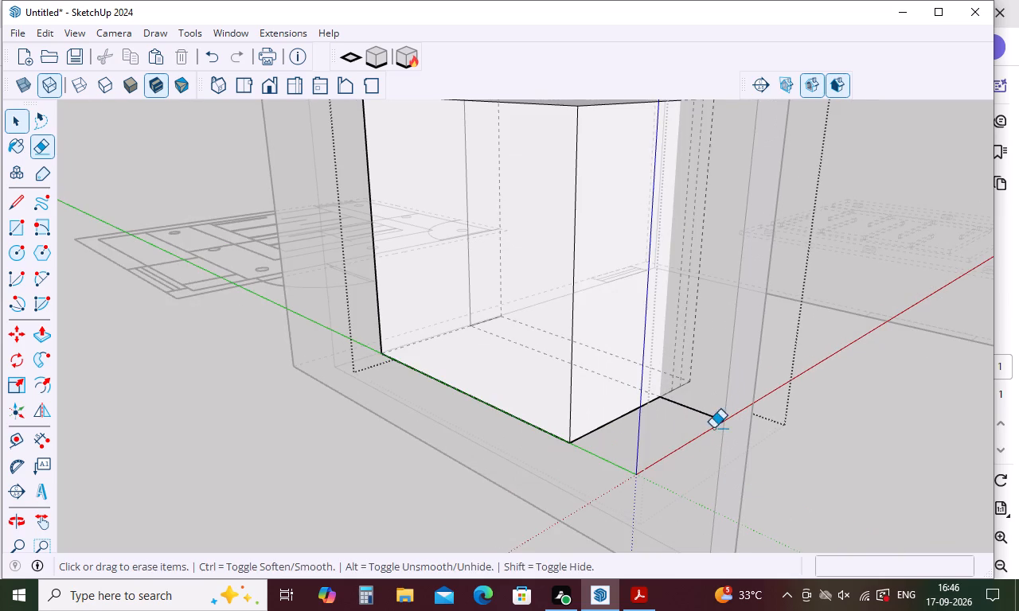
left_click_drag(685, 407, 684, 426)
left_click_drag(695, 412, 700, 442)
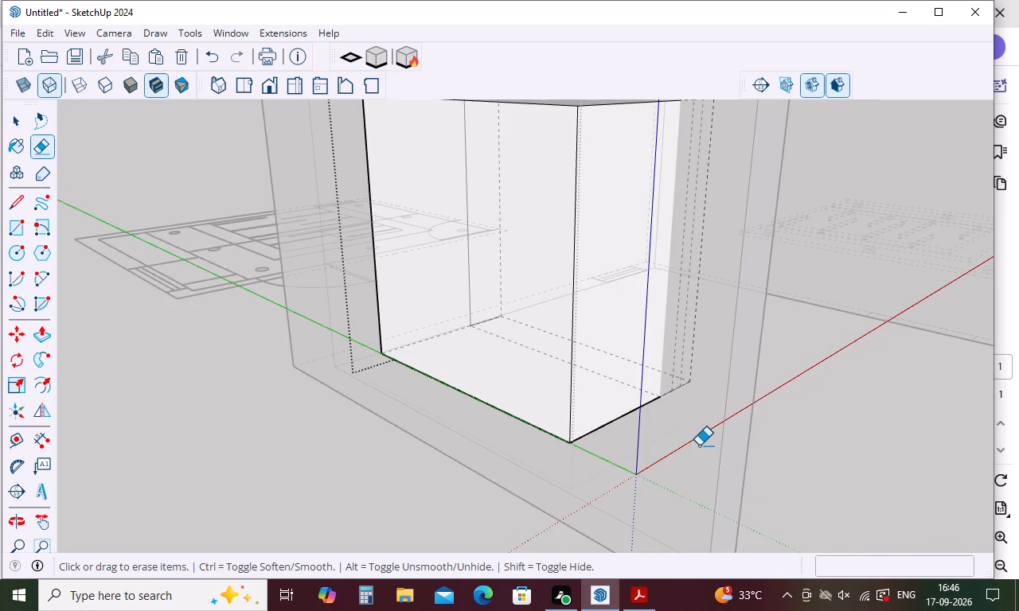
scroll(645, 451, "down", 5)
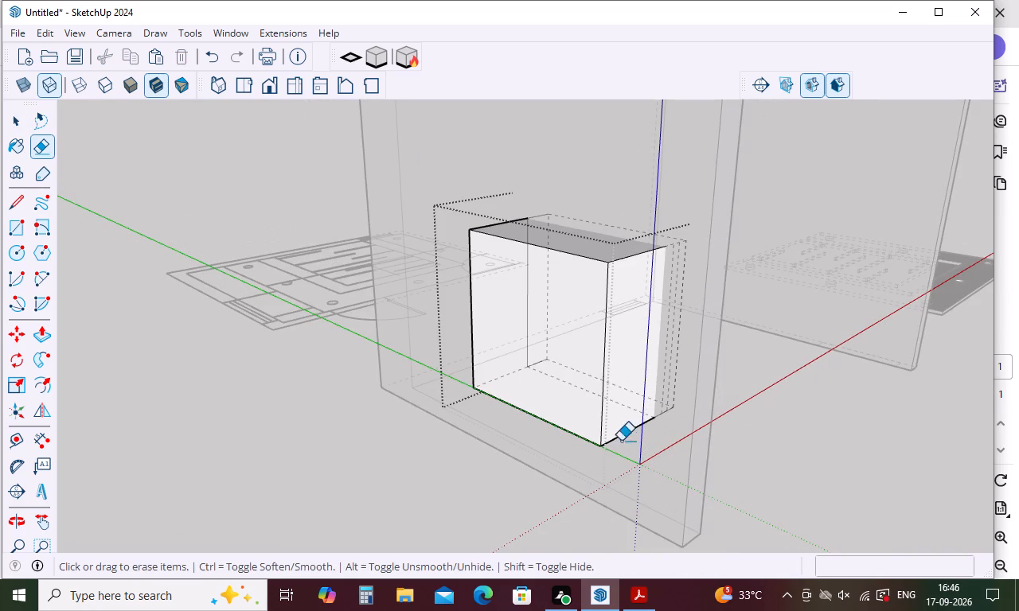
key("space")
middle_click_drag(590, 404, 908, 385)
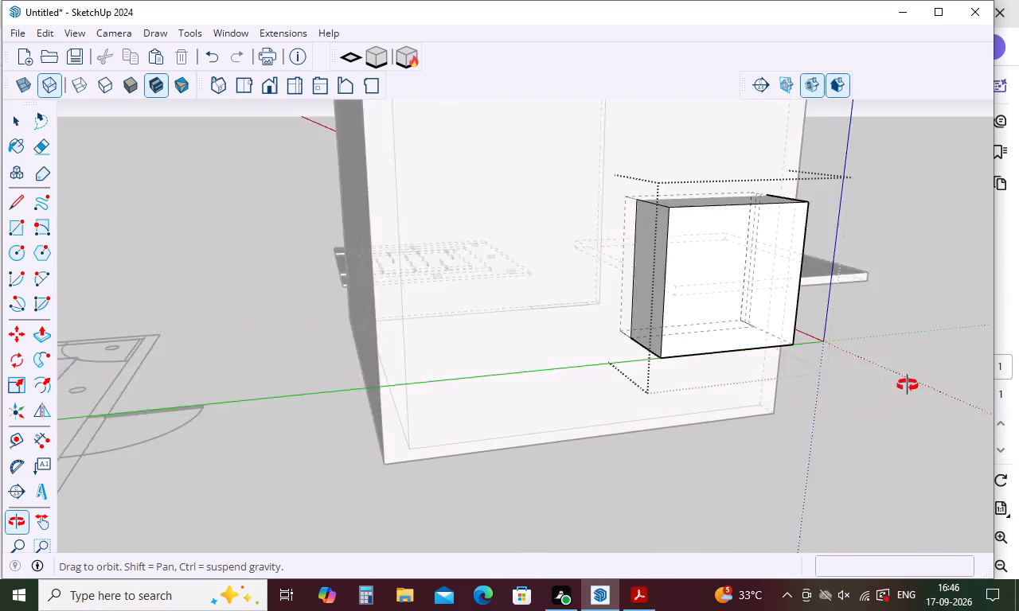
middle_click_drag(908, 385, 291, 377)
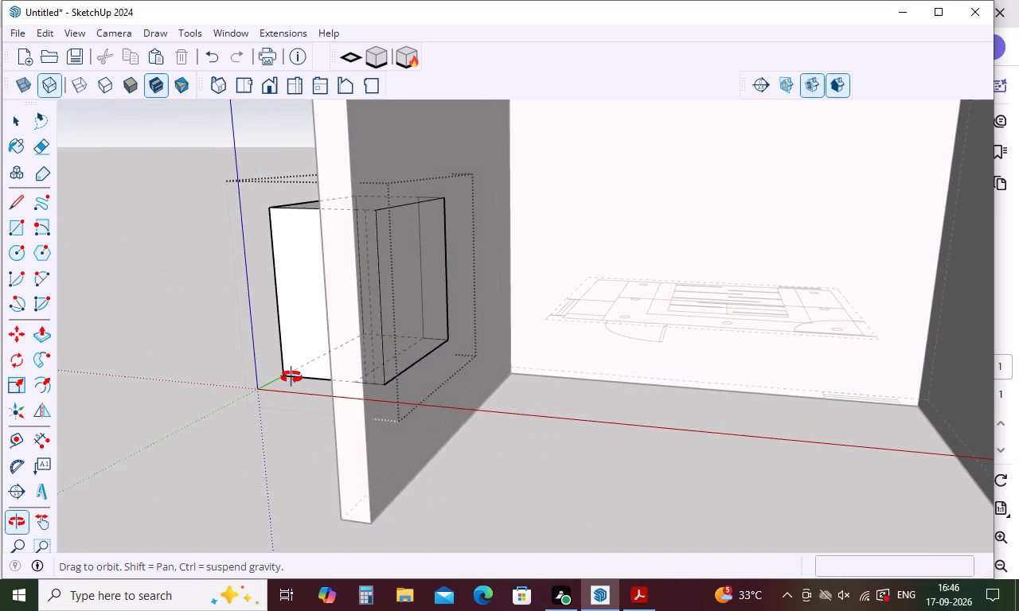
middle_click_drag(291, 377, 795, 344)
key("Escape")
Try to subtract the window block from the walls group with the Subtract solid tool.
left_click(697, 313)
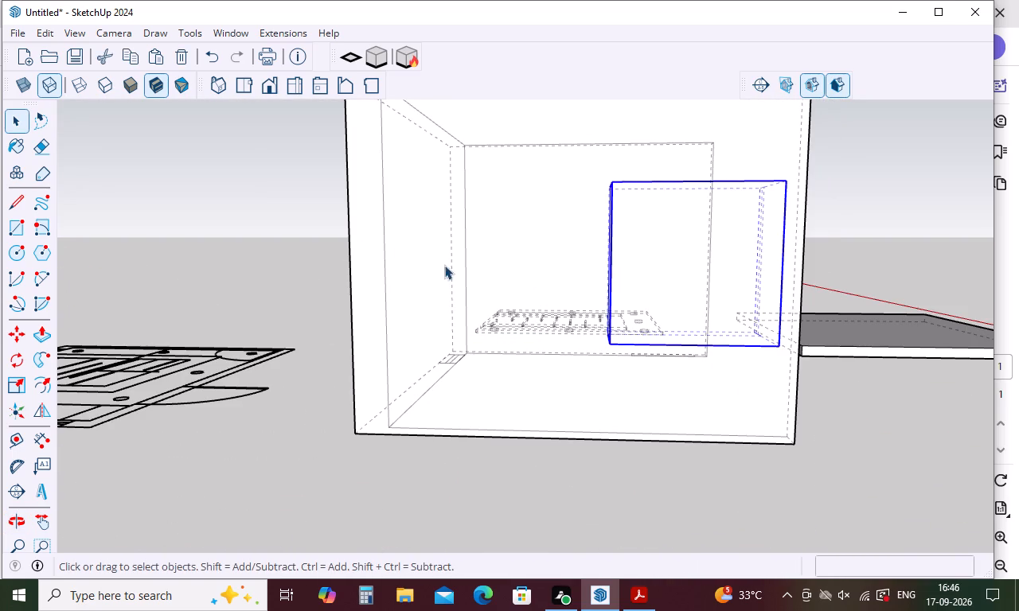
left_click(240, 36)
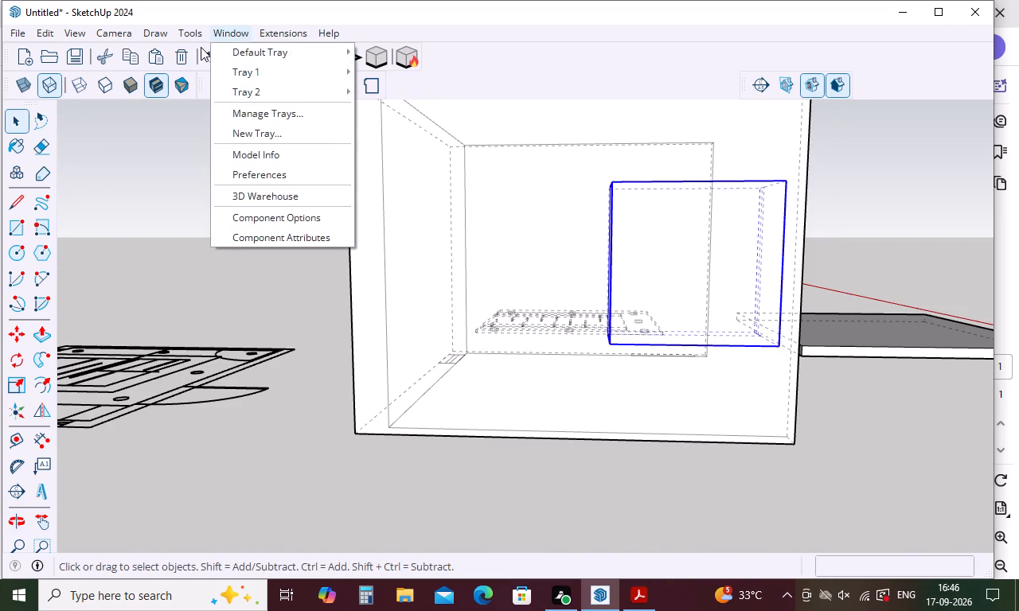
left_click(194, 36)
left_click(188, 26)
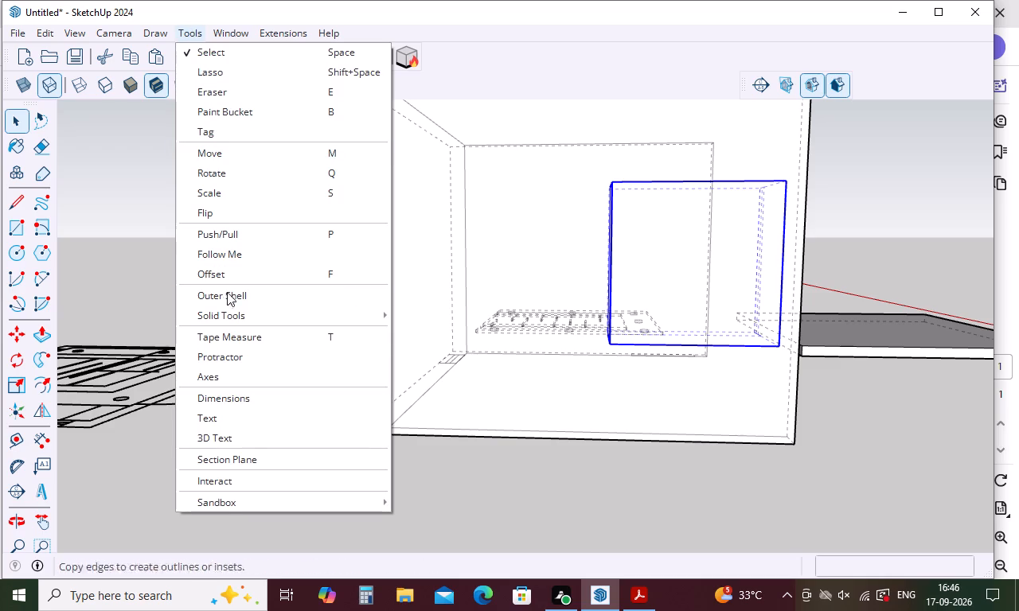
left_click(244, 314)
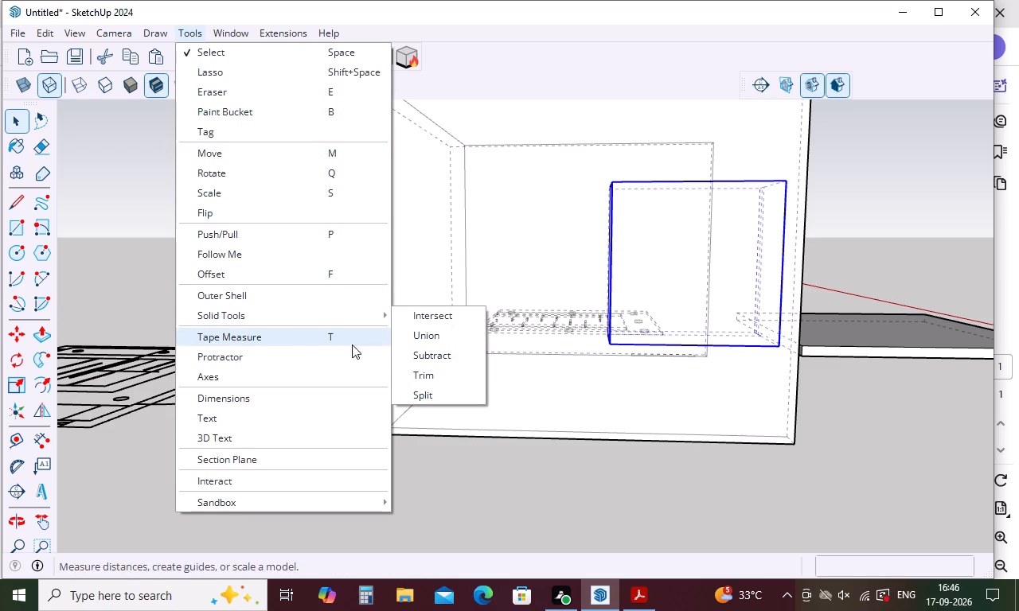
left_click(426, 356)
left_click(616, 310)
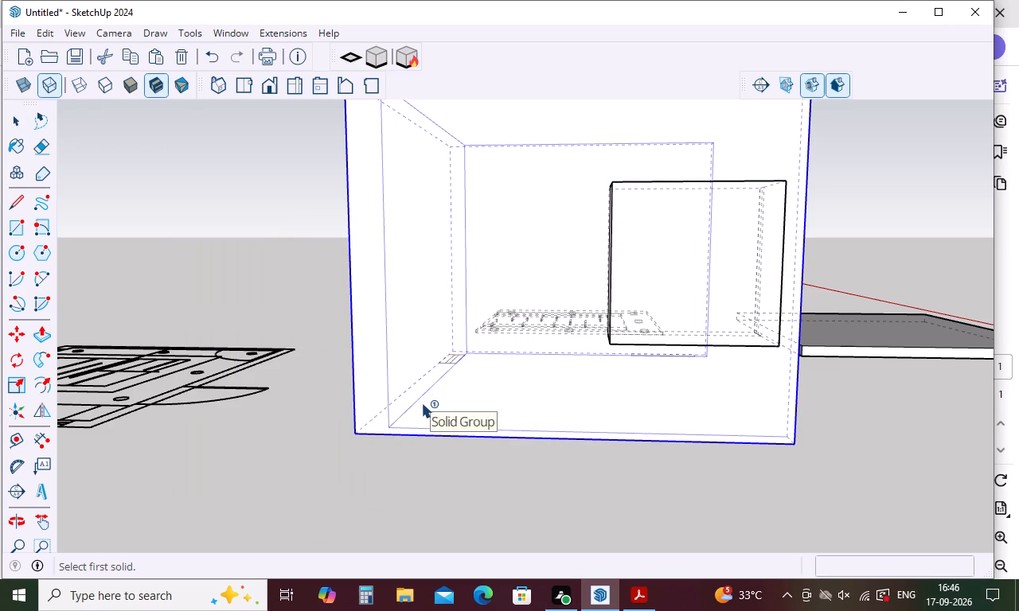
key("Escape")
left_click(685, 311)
Delete the raised window block group from the front wall.
scroll(414, 457, "down", 2)
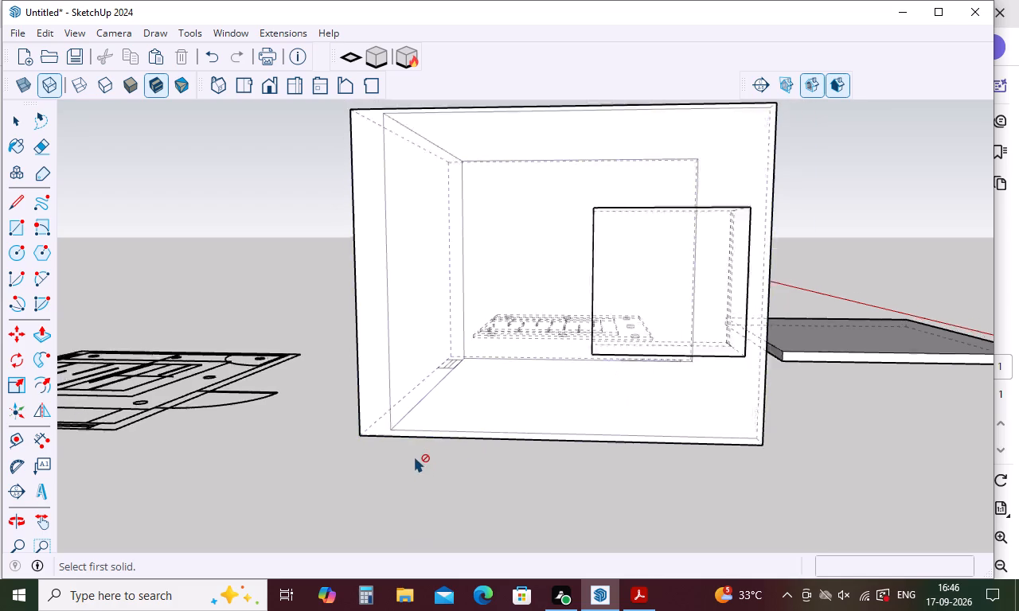
scroll(414, 457, "down", 2)
middle_click_drag(417, 448, 451, 570)
key("space")
left_click(651, 463)
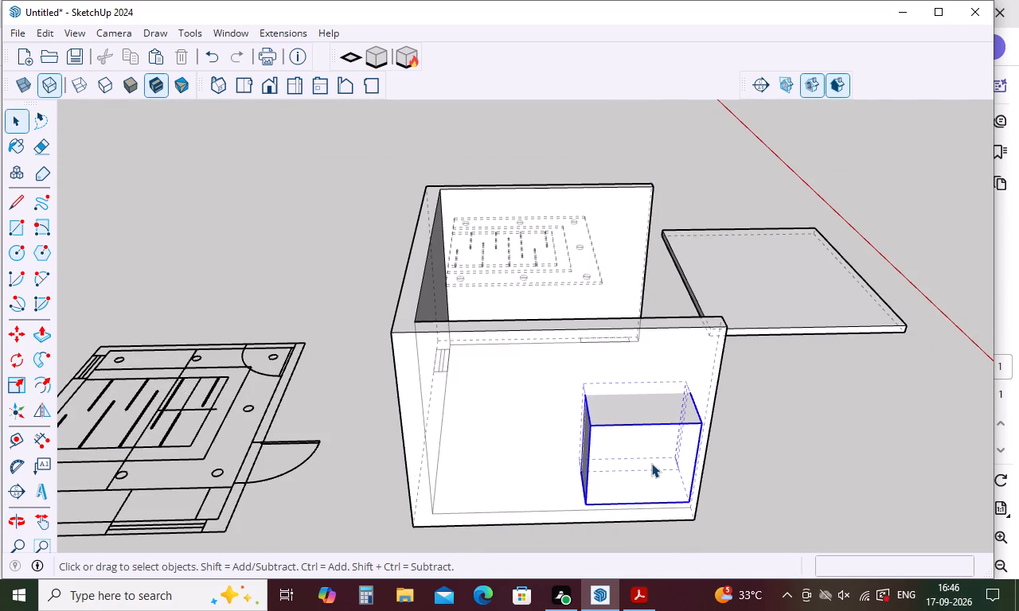
key("Delete")
Move the walls group about 3490 mm away from the plan outlines left at its base, picking it up by its lower corner.
scroll(483, 460, "down", 4)
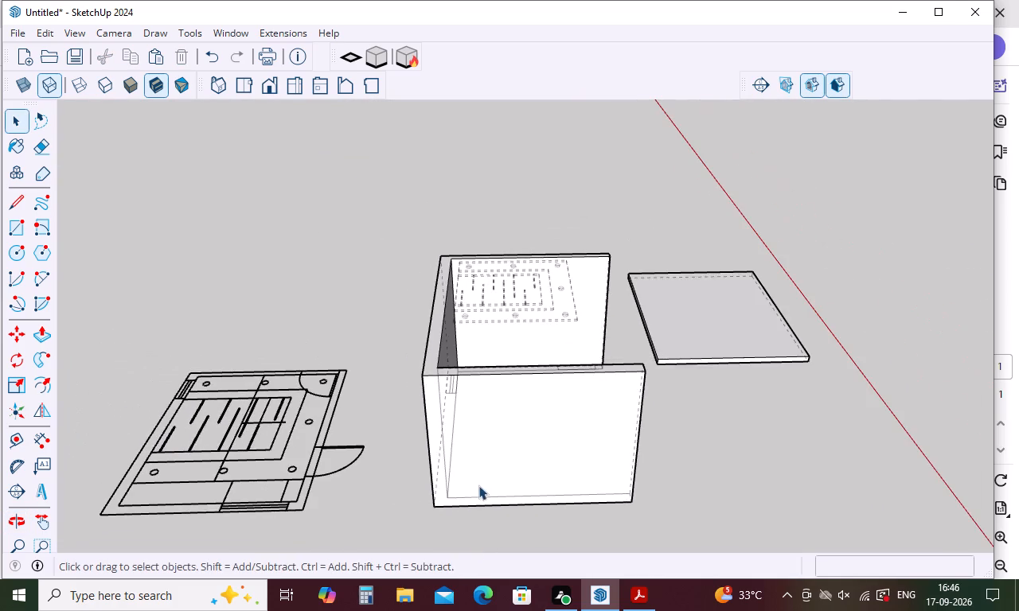
middle_click_drag(478, 487, 865, 455)
scroll(408, 430, "up", 4)
scroll(535, 403, "up", 2)
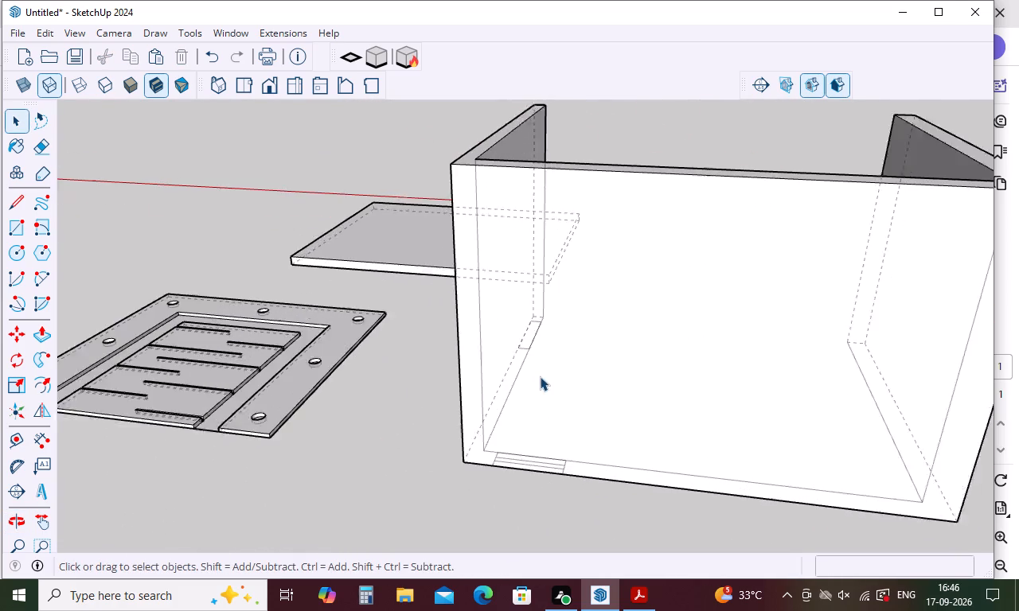
scroll(540, 376, "up", 2)
middle_click_drag(544, 448, 635, 441)
scroll(623, 458, "up", 4)
middle_click_drag(514, 424, 521, 492)
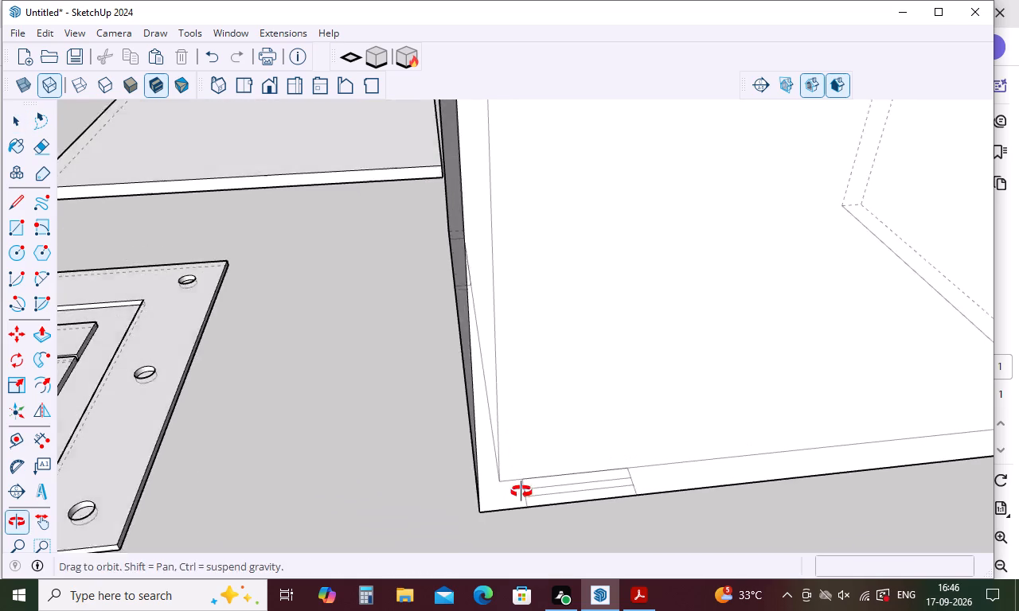
middle_click_drag(521, 492, 524, 496)
scroll(532, 471, "up", 4)
scroll(525, 421, "down", 4)
scroll(538, 501, "up", 4)
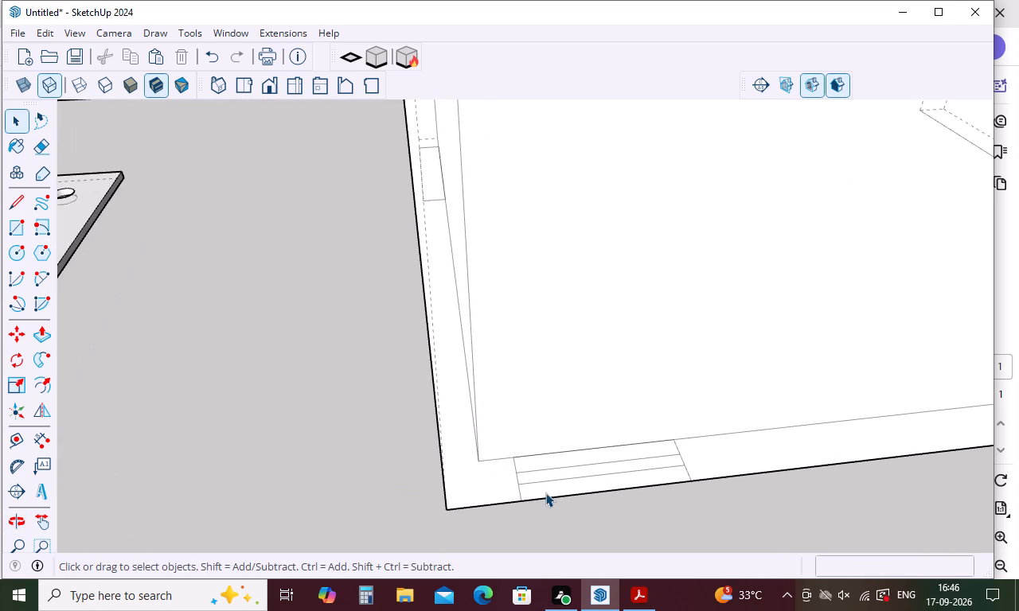
key("space")
left_click(564, 473)
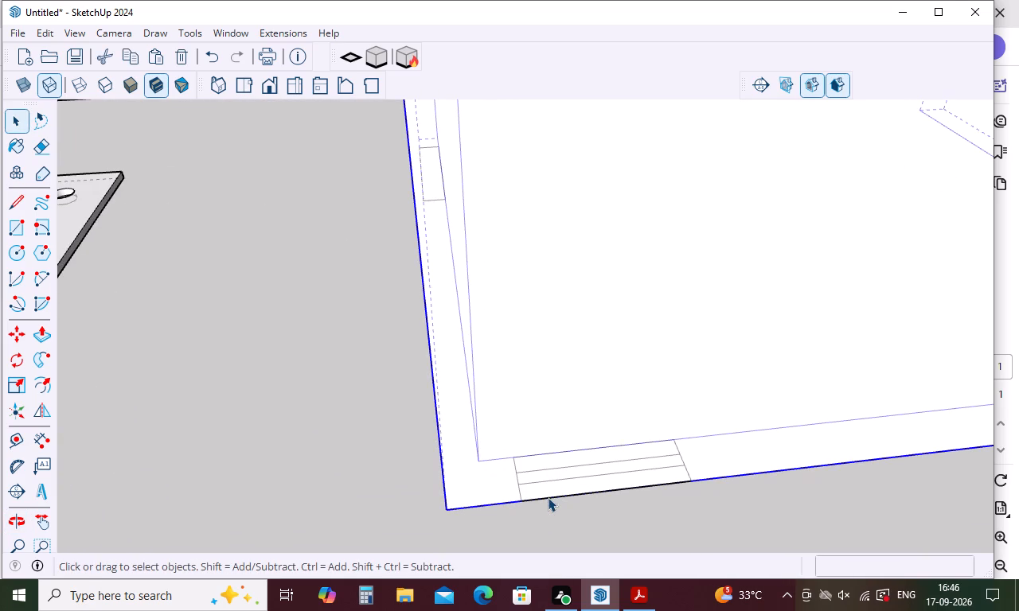
scroll(426, 380, "down", 12)
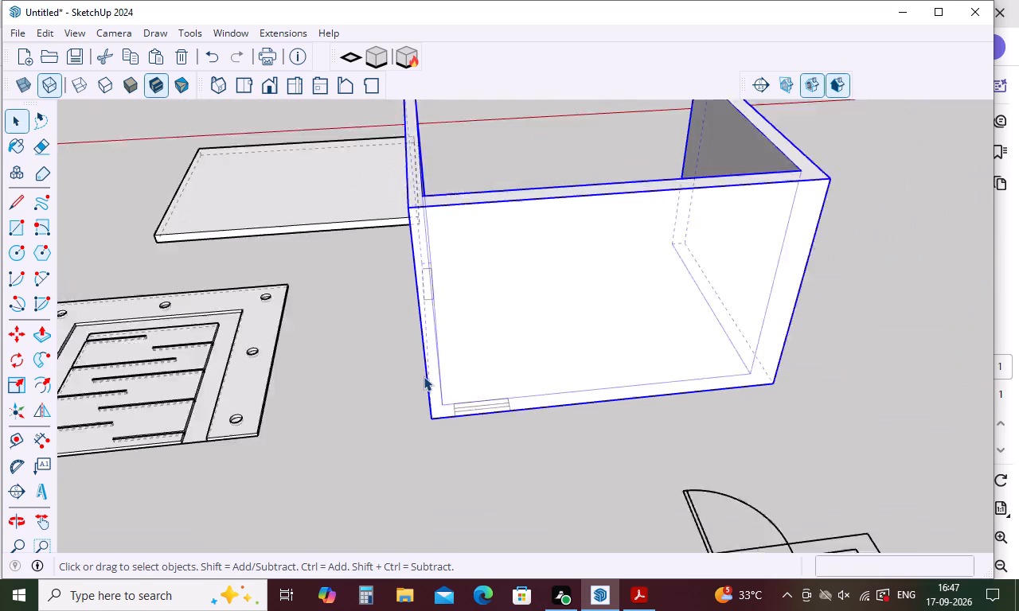
scroll(424, 376, "down", 1)
key("space")
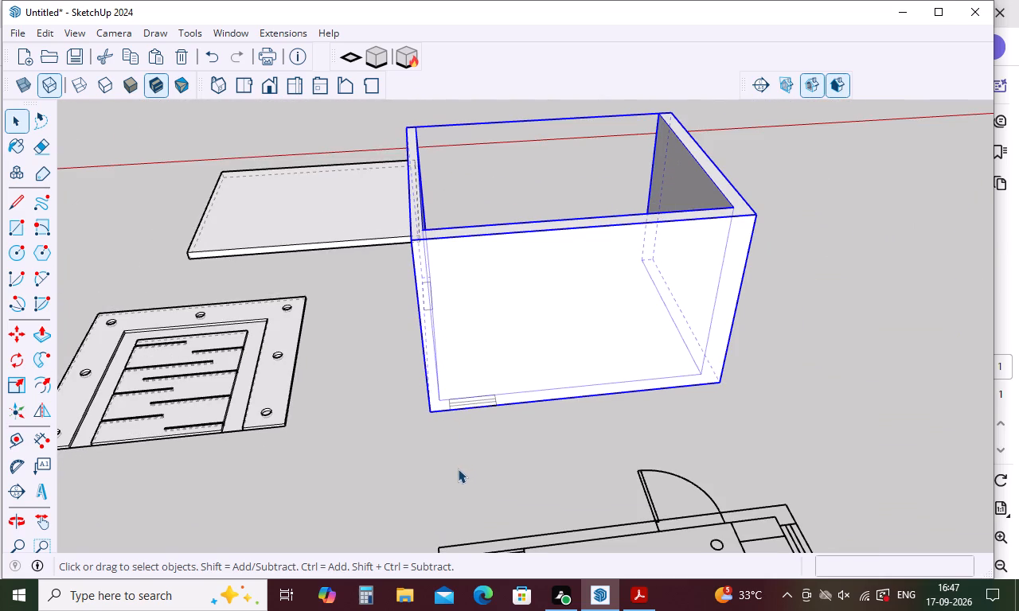
key("m")
left_click(424, 414)
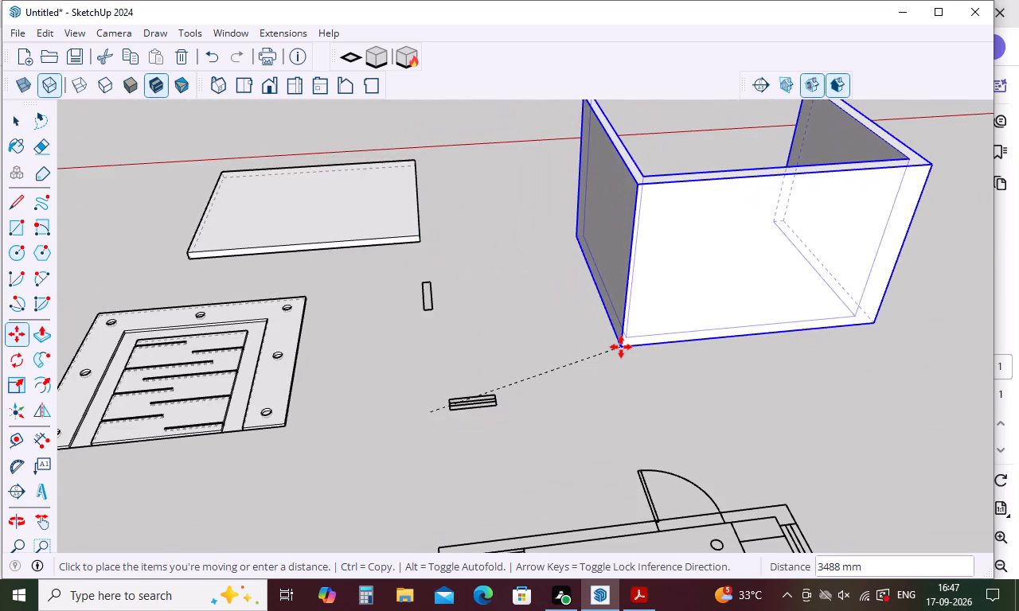
left_click(621, 347)
key("Escape")
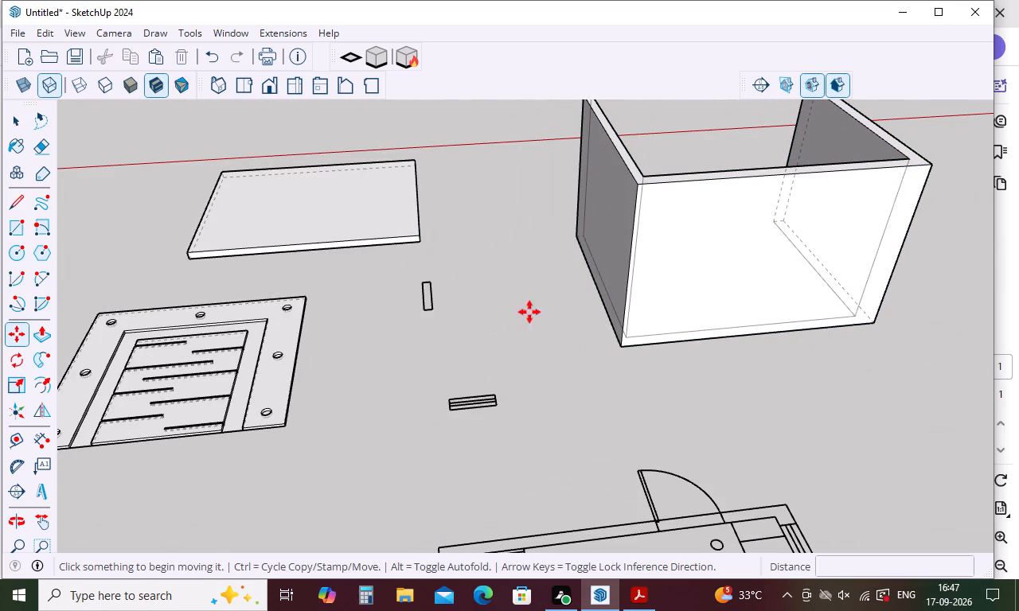
Delete the two small window and door outlines left on the ground where the walls stood.
key("space")
left_click_drag(509, 270, 395, 453)
key("Delete")
Turn off the dashed back-edge display for the model.
scroll(331, 363, "down", 4)
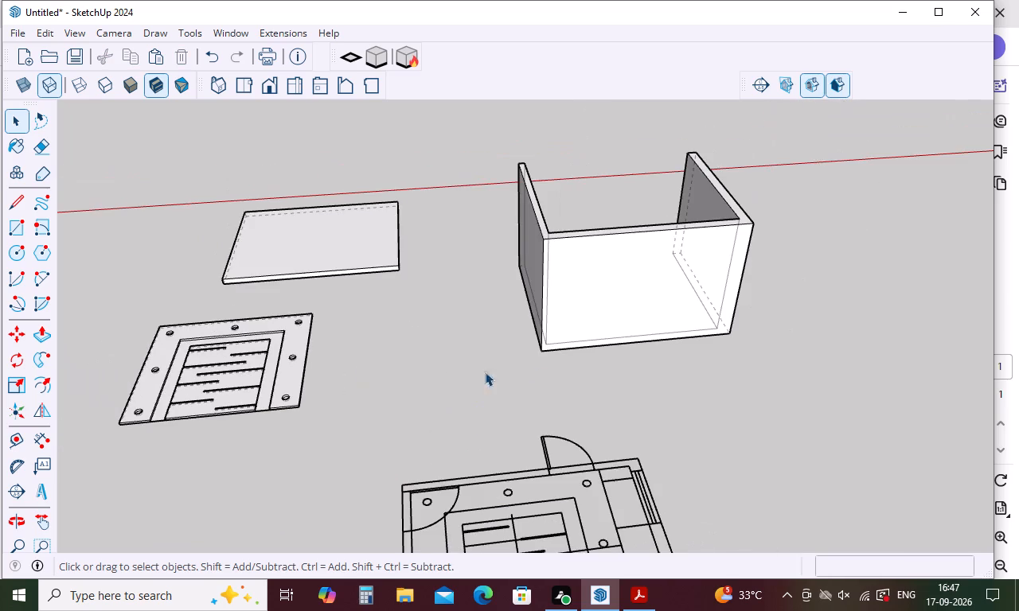
middle_click_drag(574, 357, 252, 237)
scroll(256, 251, "down", 4)
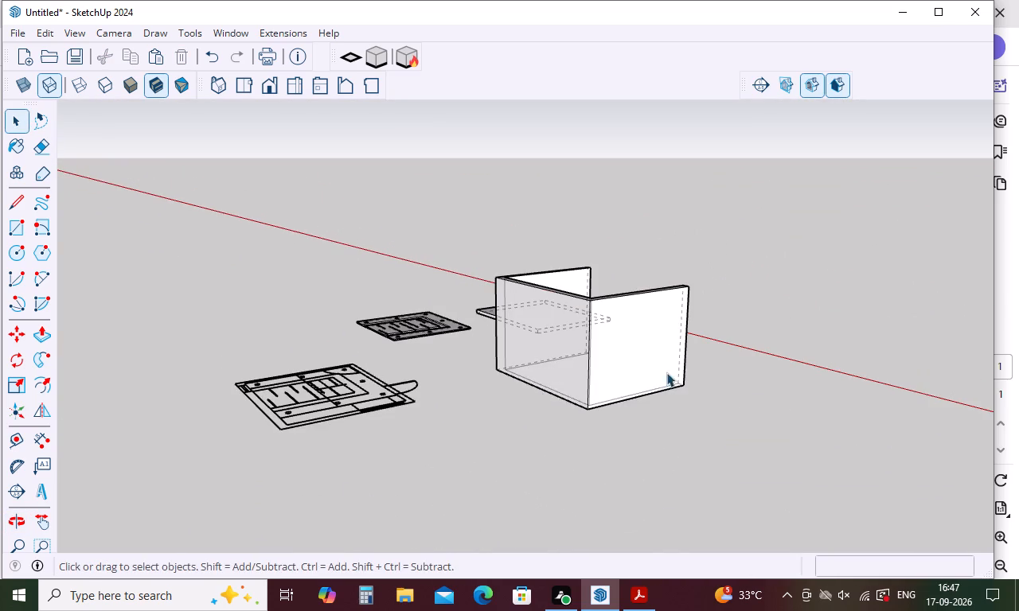
middle_click_drag(669, 372, 482, 375)
key("k")
scroll(607, 392, "down", 4)
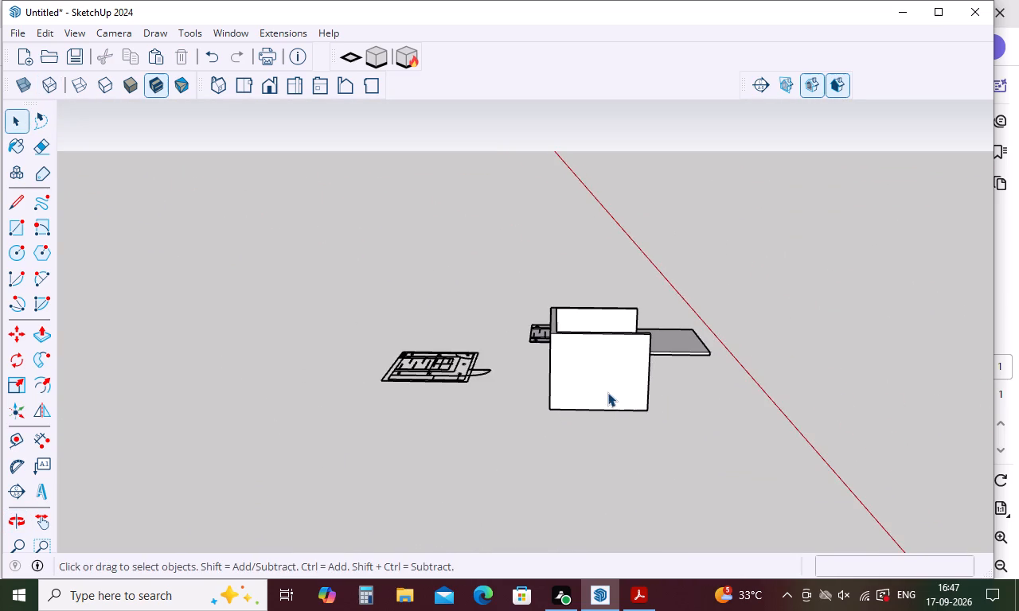
Examine the imported plan drawing beside the walls, including its window lines and door swing.
middle_click_drag(608, 395, 643, 477)
scroll(564, 407, "up", 5)
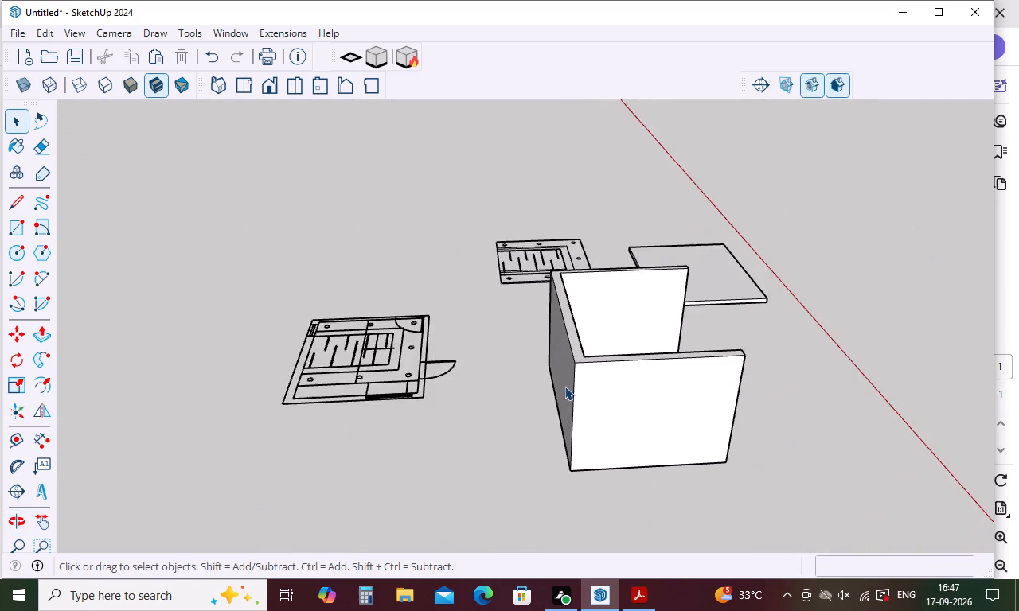
scroll(576, 430, "up", 4)
scroll(272, 380, "up", 4)
middle_click_drag(287, 383, 372, 431)
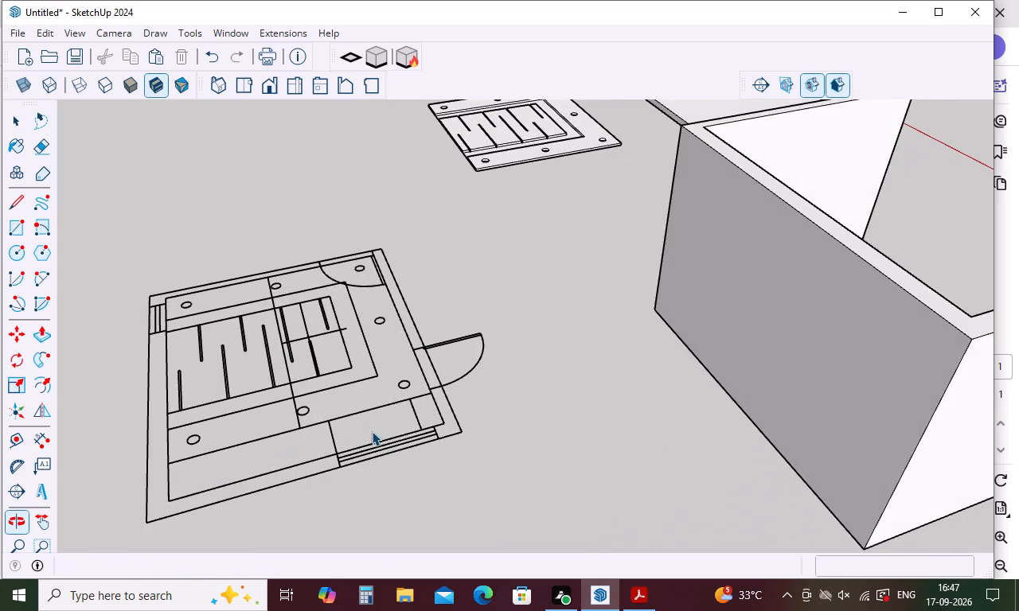
scroll(390, 469, "up", 6)
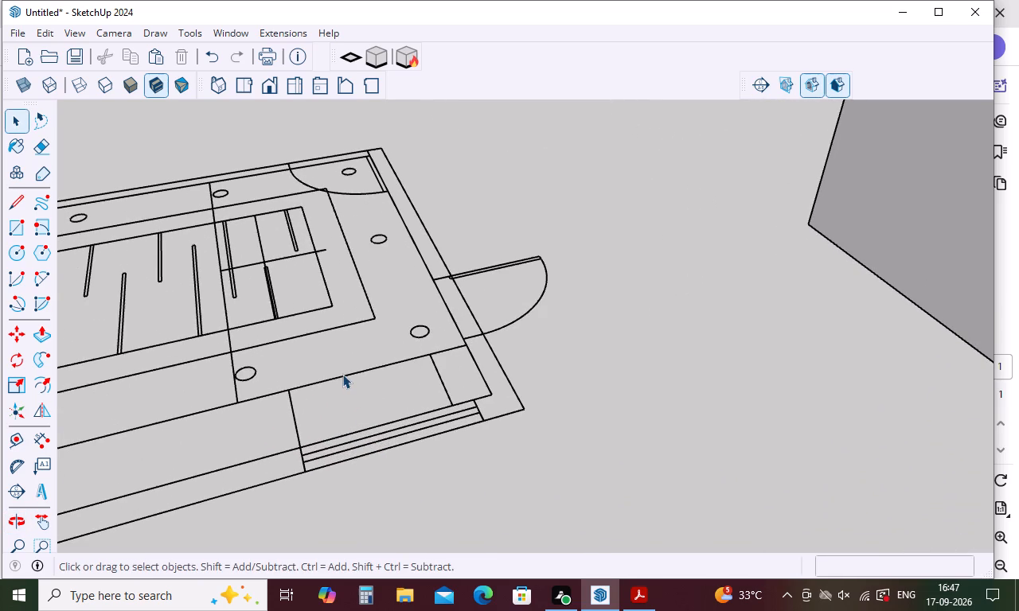
scroll(327, 322, "down", 10)
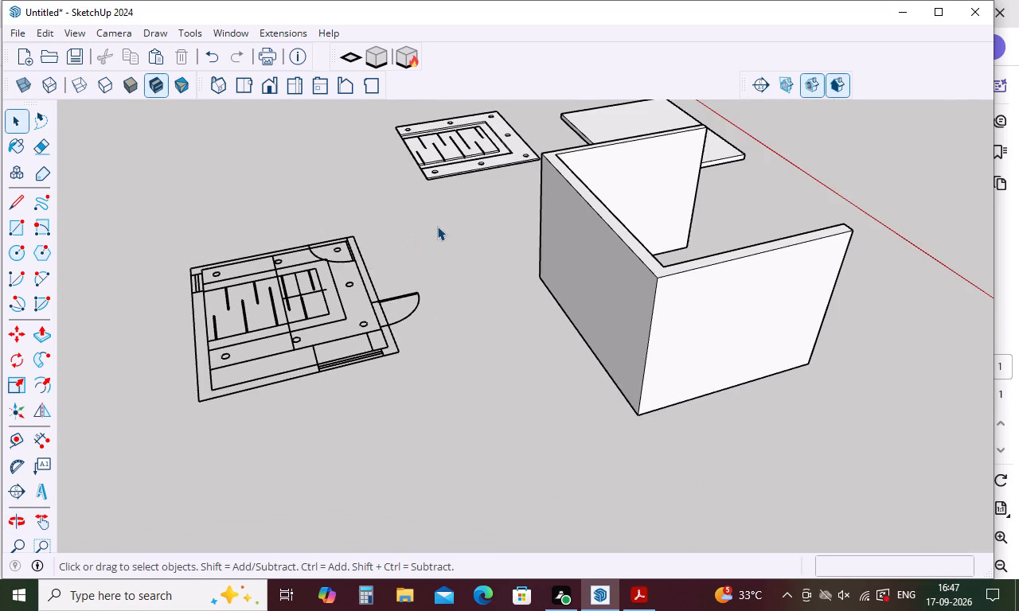
left_click(332, 362)
key("space")
left_click(439, 346)
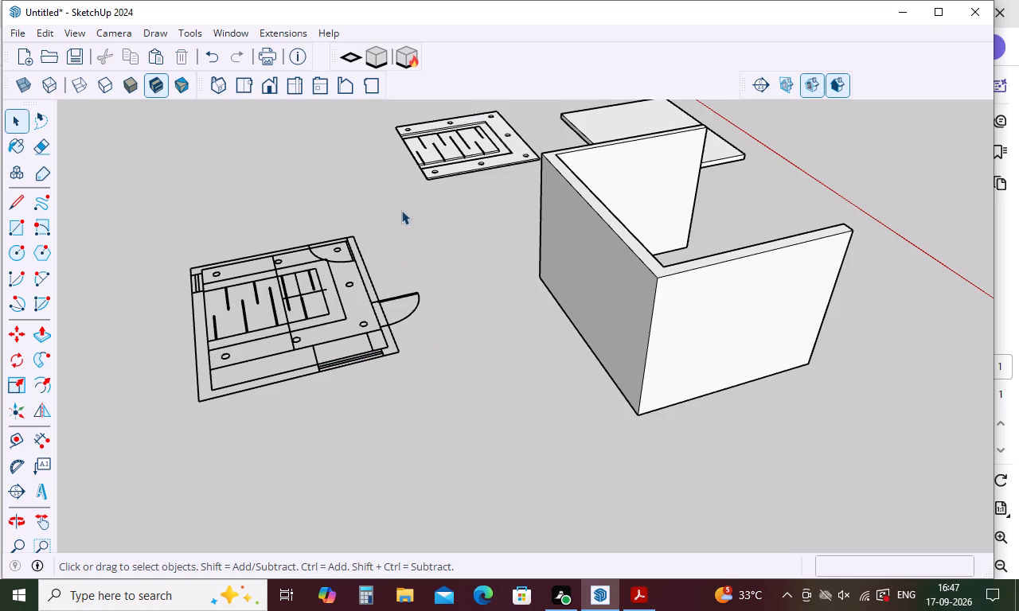
Copy the entire imported plan drawing and paste a duplicate on the open ground in front of the original.
left_click_drag(456, 211, 154, 430)
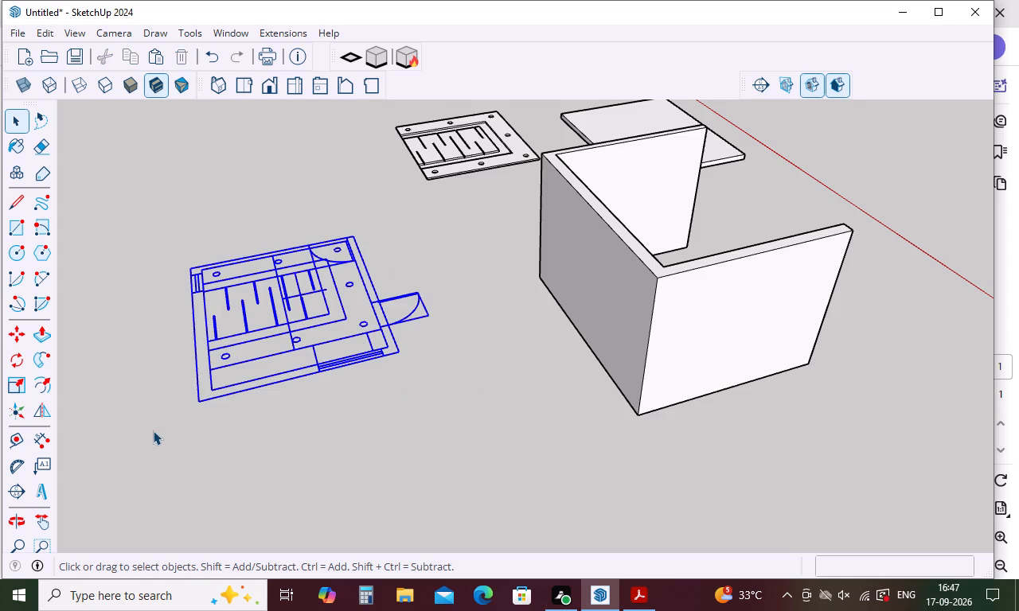
key("ctrl+c")
key("ctrl+v")
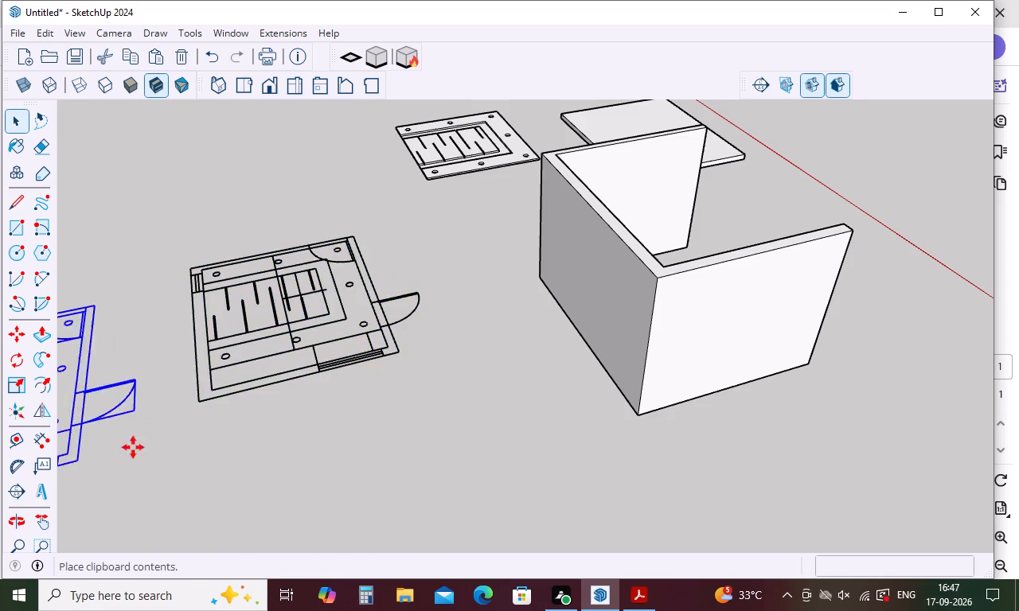
scroll(228, 362, "down", 10)
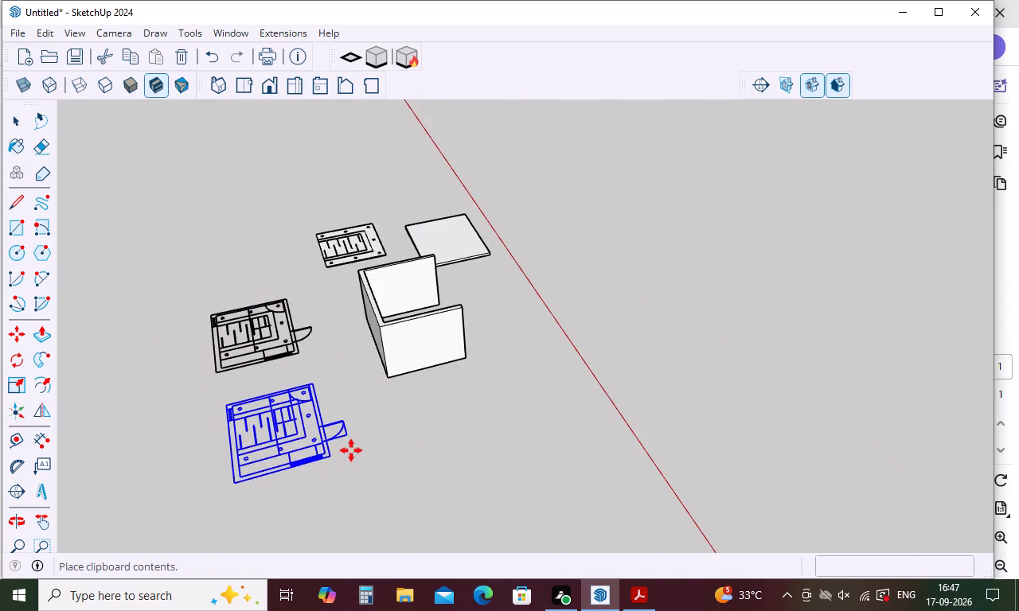
left_click(351, 450)
key("Escape")
Erase the two inner lines of the long window symbol in the duplicated plan's outer wall.
scroll(254, 446, "up", 4)
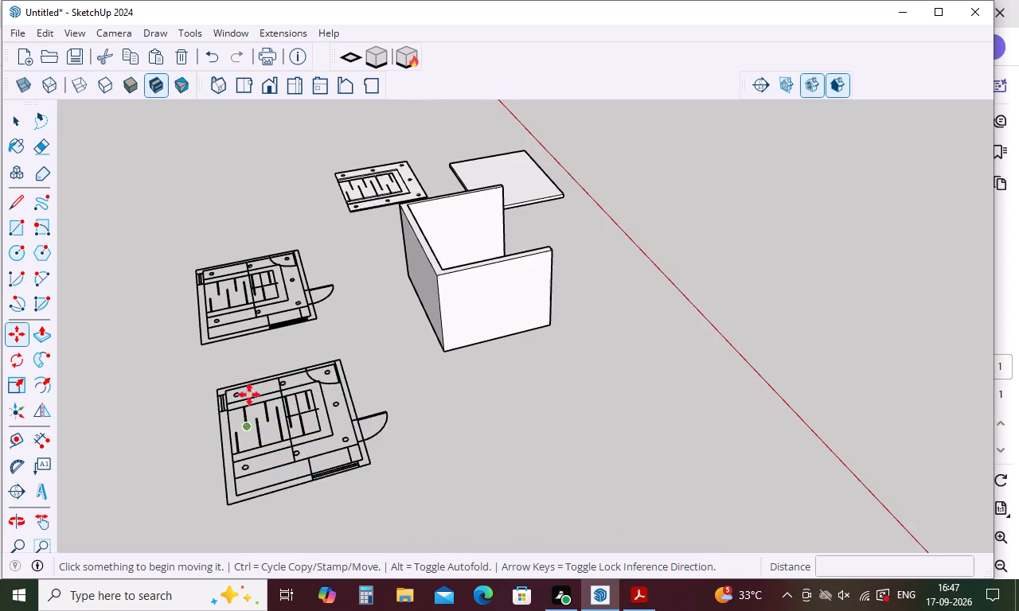
scroll(353, 527, "up", 9)
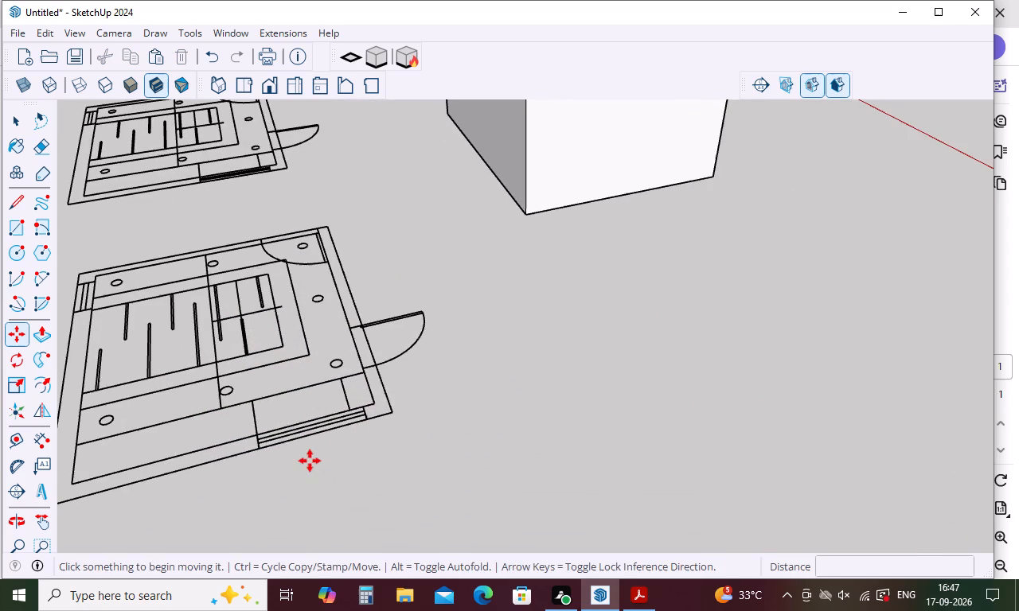
key("e")
scroll(283, 433, "up", 8)
left_click(291, 427)
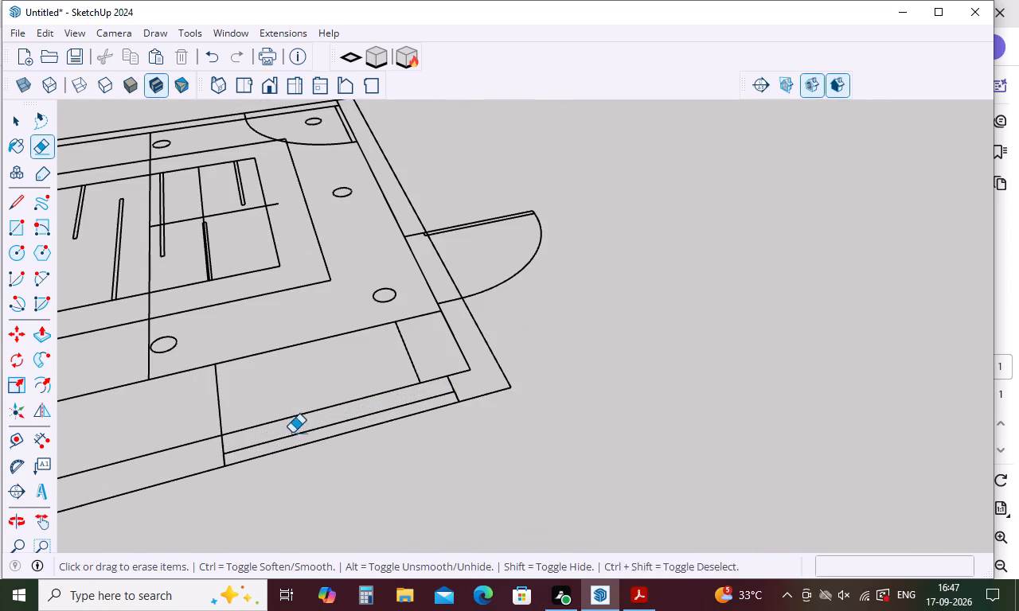
left_click(302, 432)
scroll(321, 420, "down", 4)
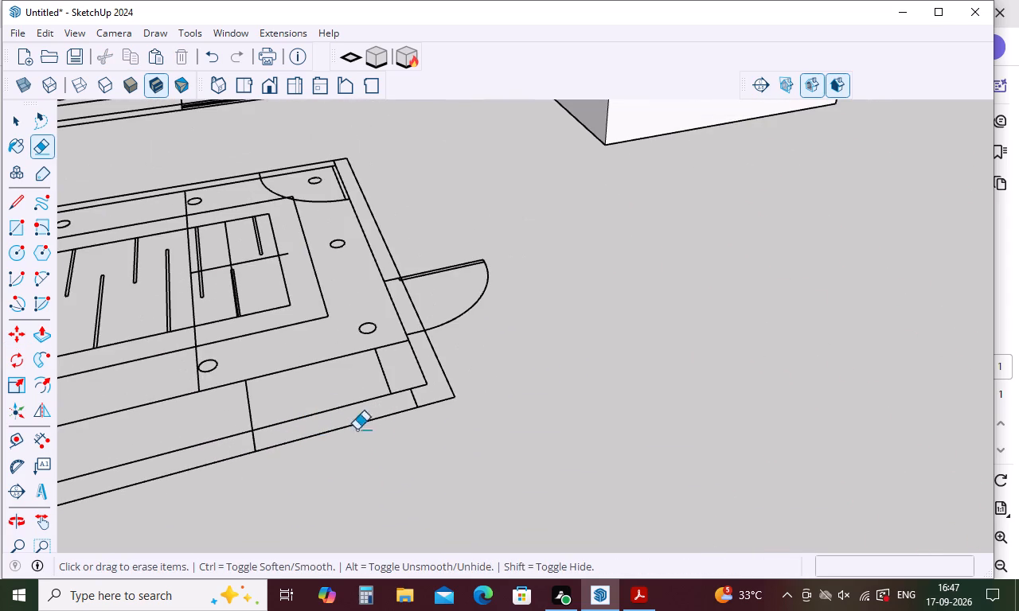
scroll(429, 395, "down", 9)
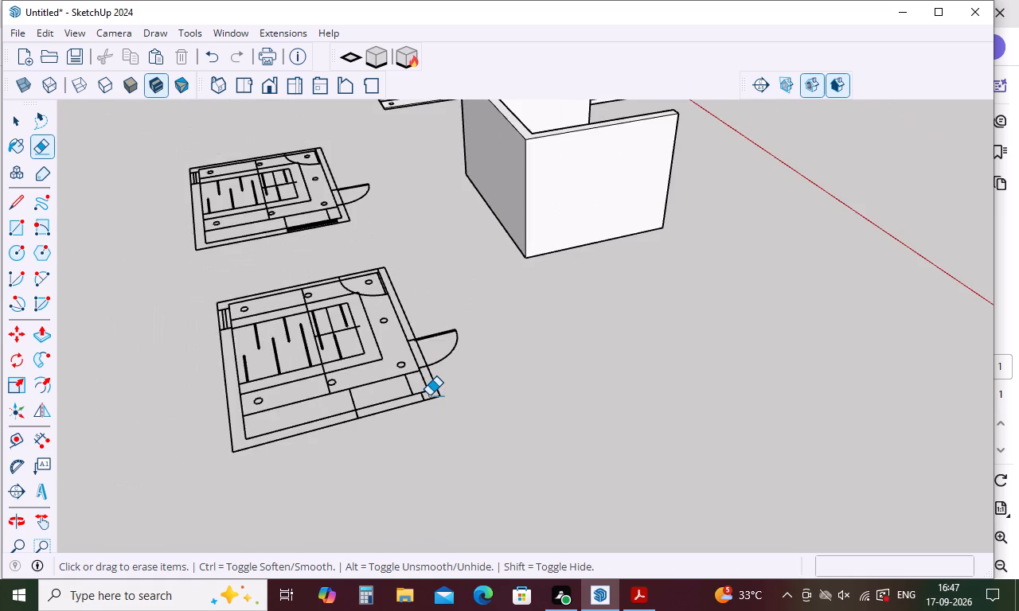
scroll(429, 395, "down", 4)
key("space")
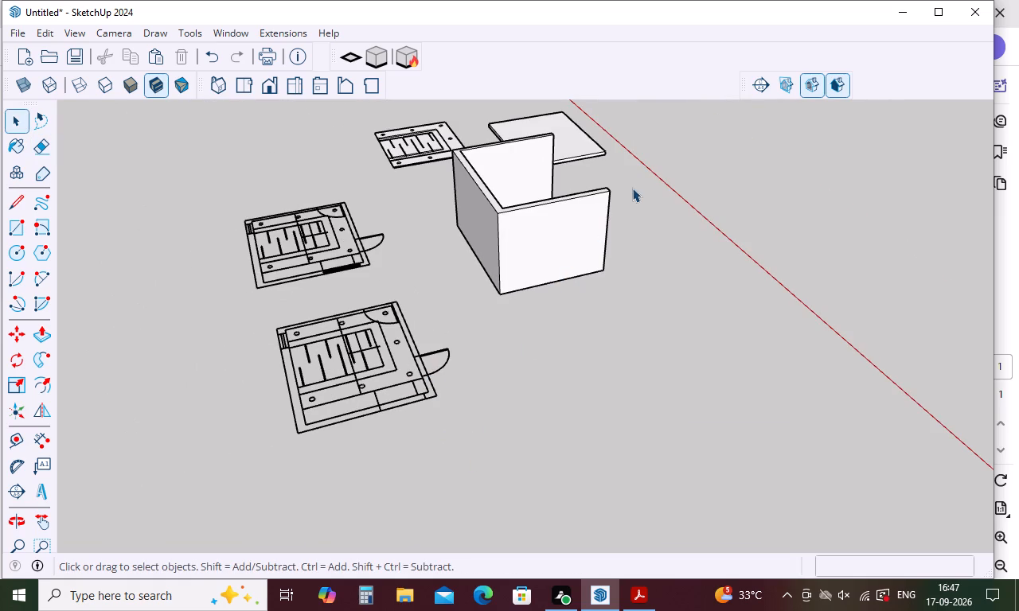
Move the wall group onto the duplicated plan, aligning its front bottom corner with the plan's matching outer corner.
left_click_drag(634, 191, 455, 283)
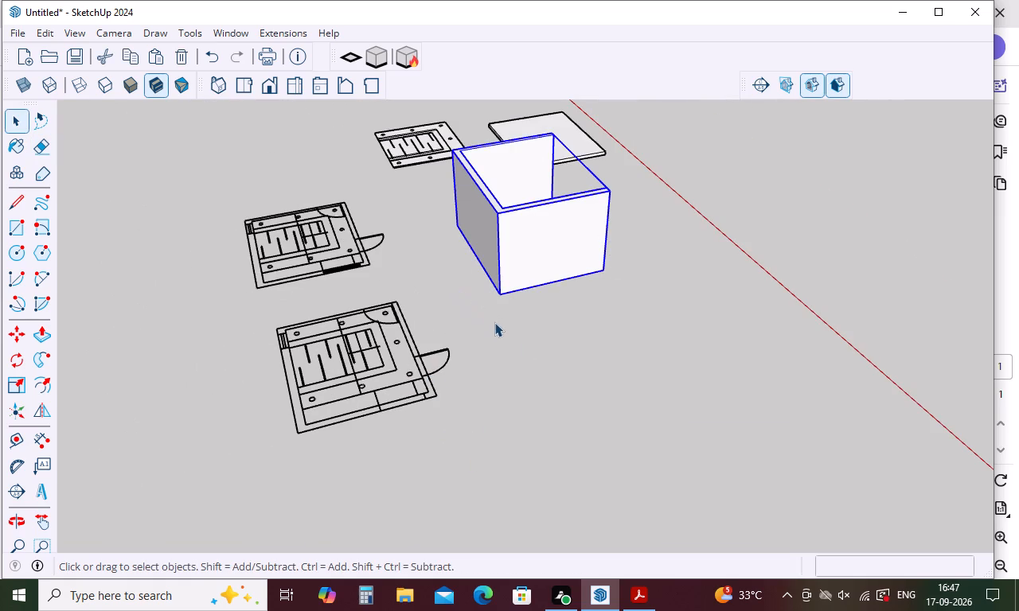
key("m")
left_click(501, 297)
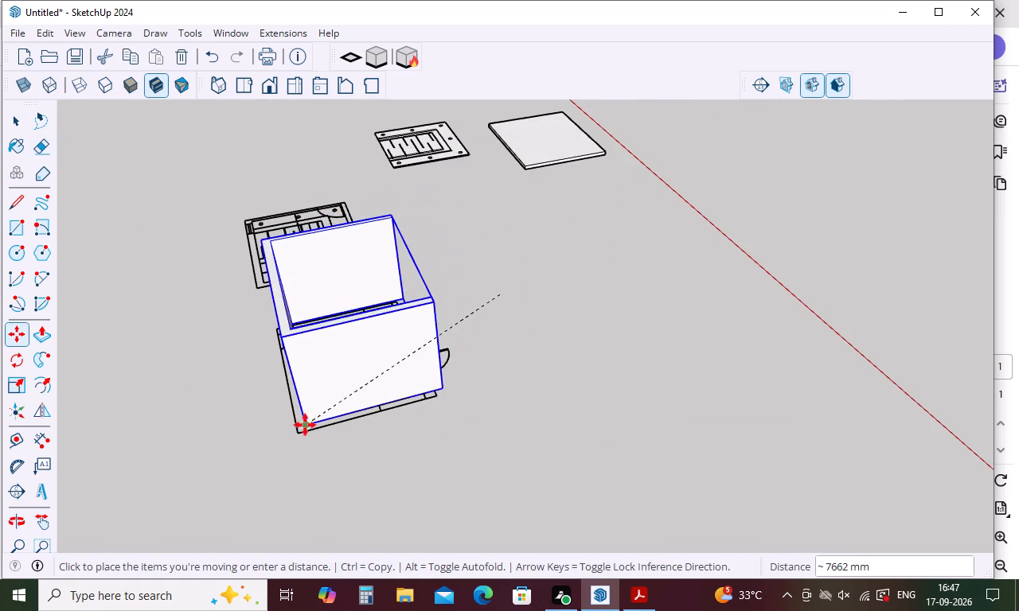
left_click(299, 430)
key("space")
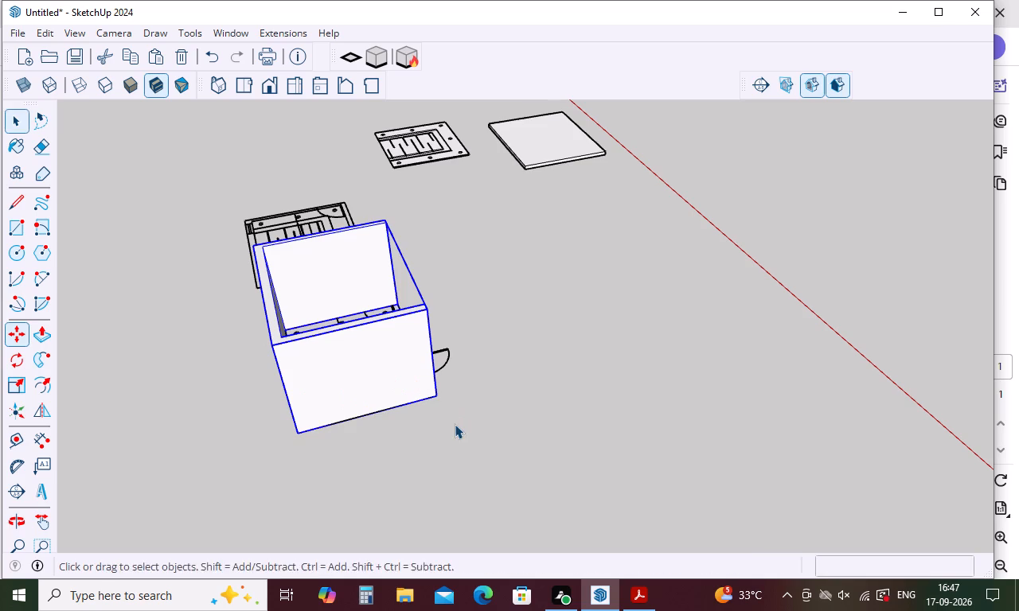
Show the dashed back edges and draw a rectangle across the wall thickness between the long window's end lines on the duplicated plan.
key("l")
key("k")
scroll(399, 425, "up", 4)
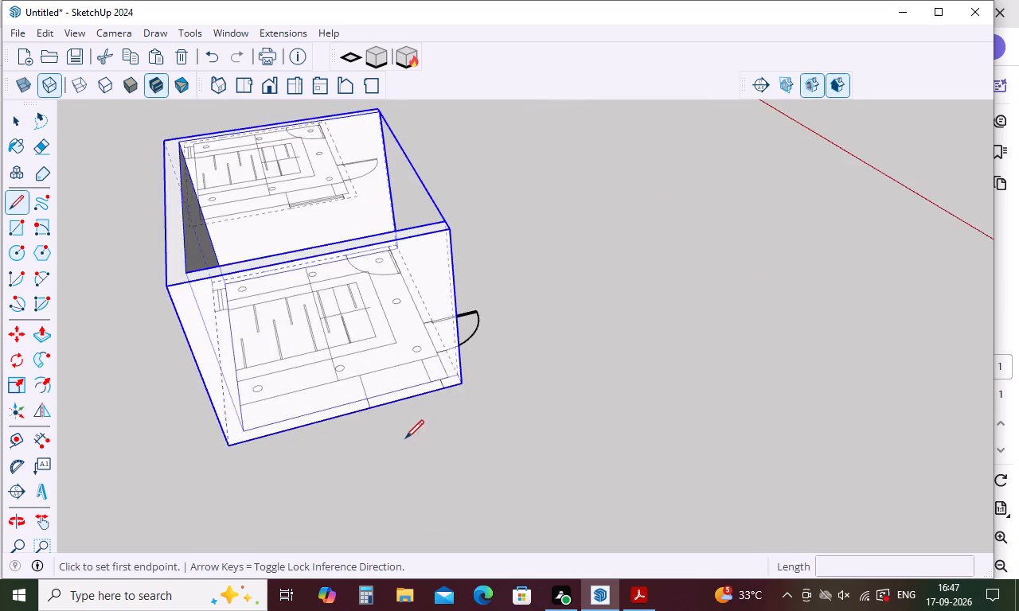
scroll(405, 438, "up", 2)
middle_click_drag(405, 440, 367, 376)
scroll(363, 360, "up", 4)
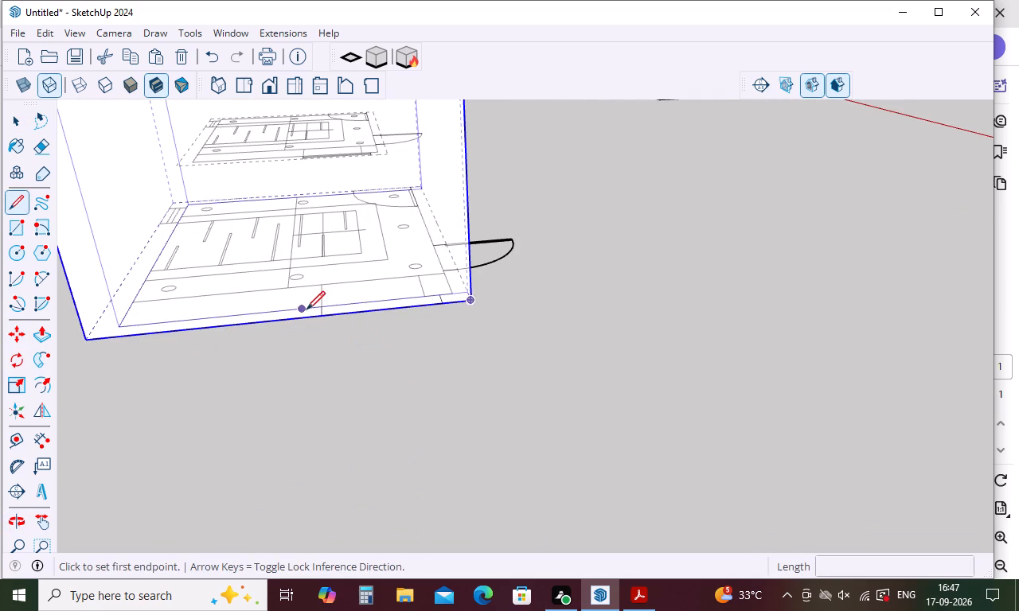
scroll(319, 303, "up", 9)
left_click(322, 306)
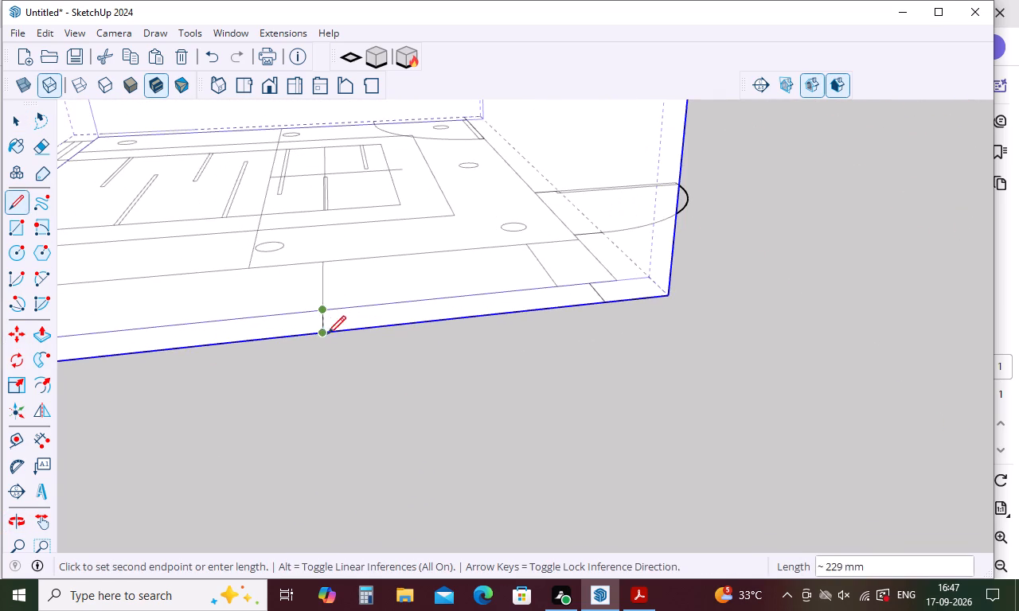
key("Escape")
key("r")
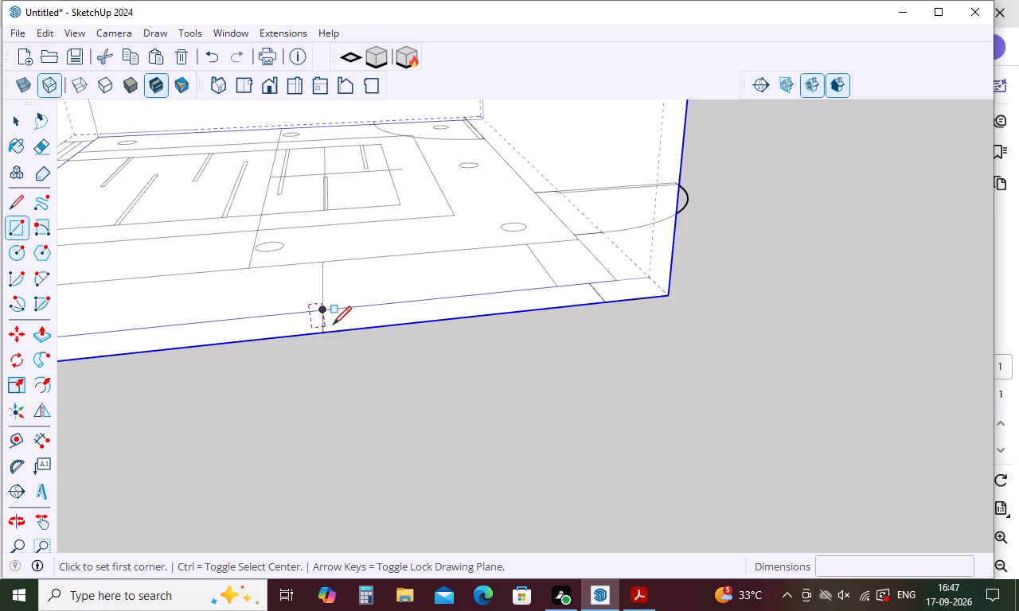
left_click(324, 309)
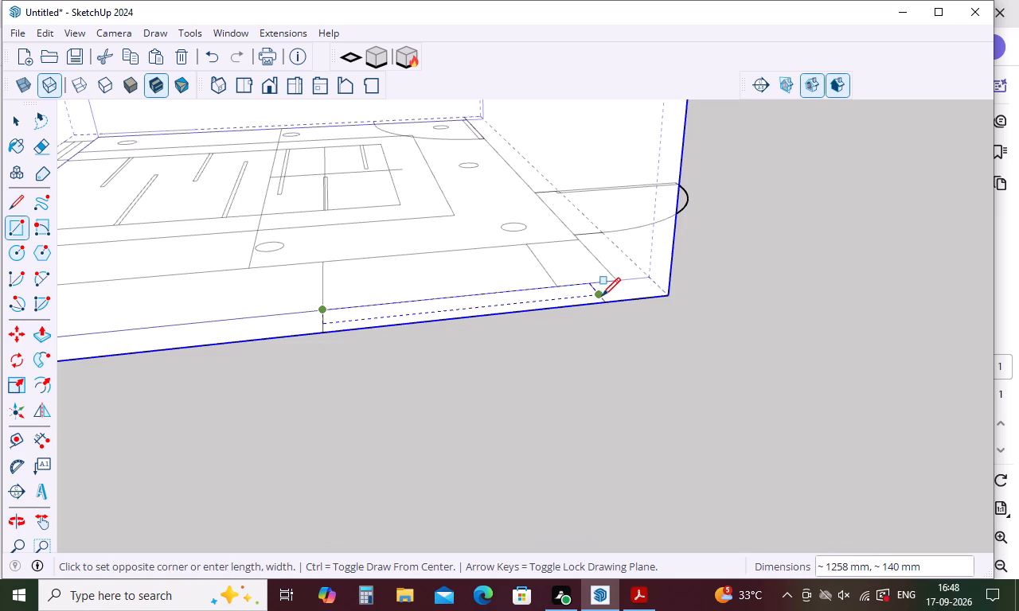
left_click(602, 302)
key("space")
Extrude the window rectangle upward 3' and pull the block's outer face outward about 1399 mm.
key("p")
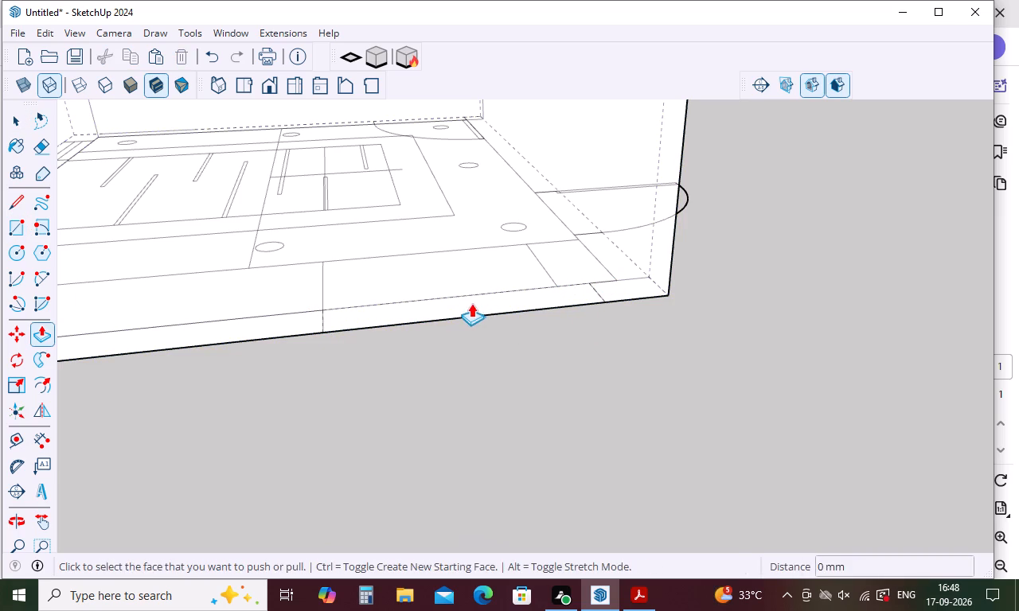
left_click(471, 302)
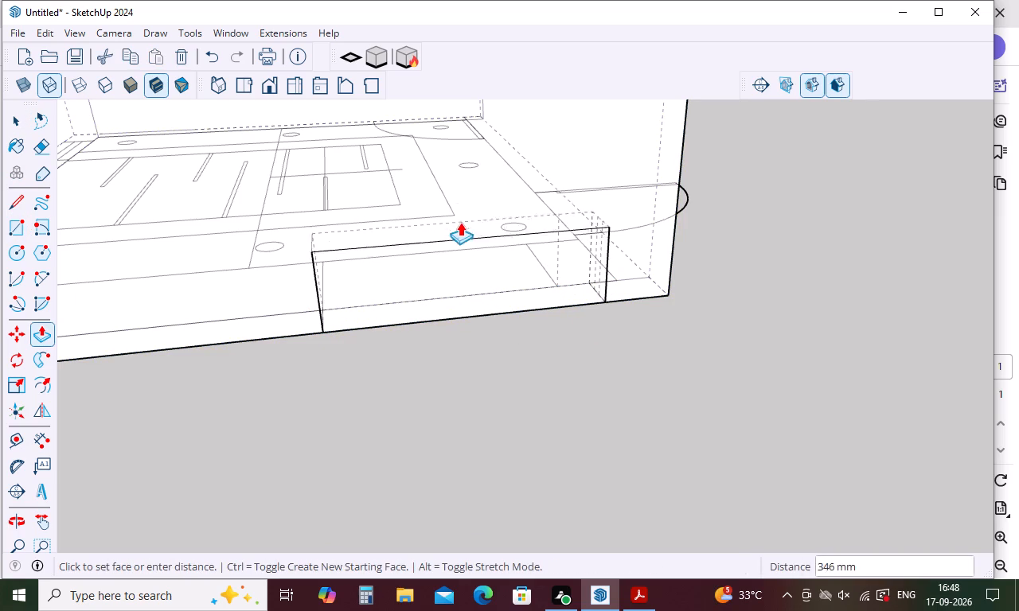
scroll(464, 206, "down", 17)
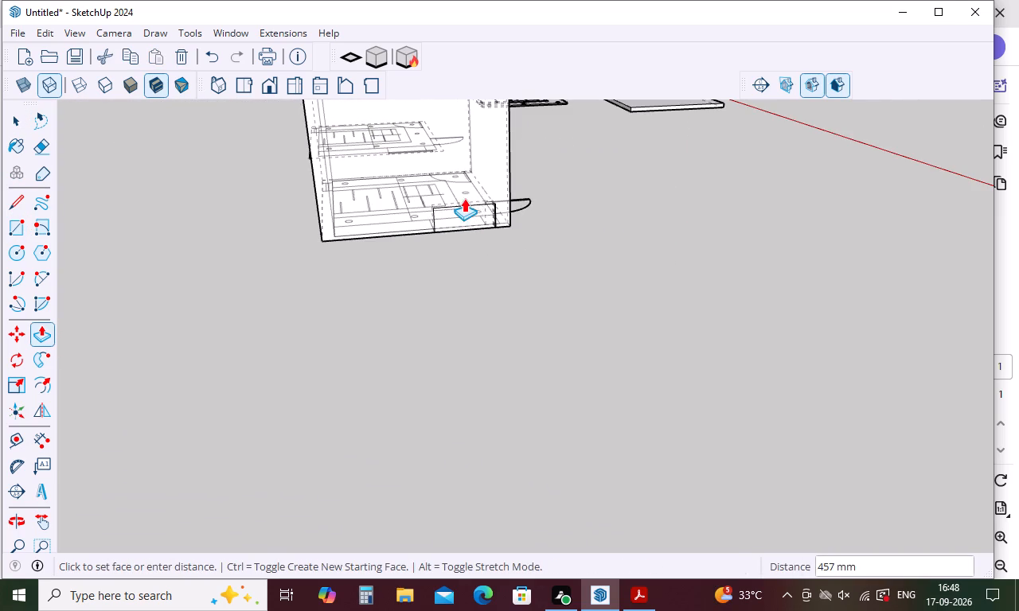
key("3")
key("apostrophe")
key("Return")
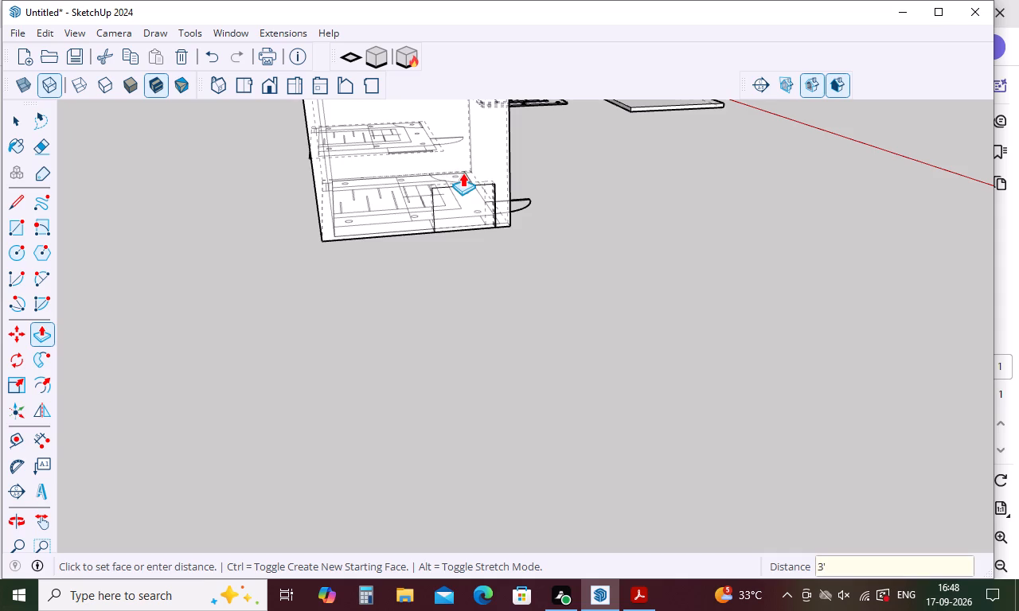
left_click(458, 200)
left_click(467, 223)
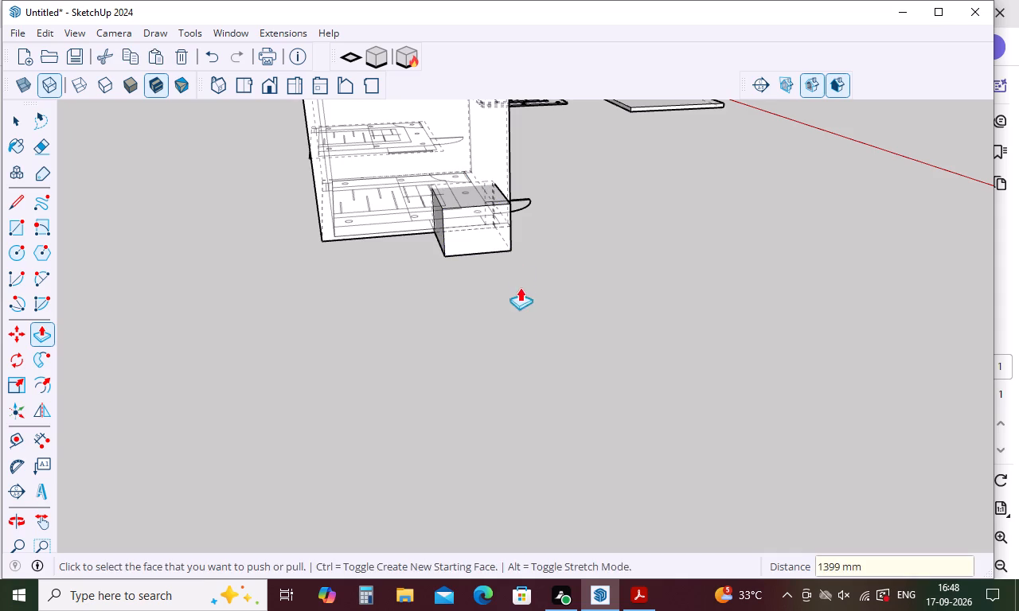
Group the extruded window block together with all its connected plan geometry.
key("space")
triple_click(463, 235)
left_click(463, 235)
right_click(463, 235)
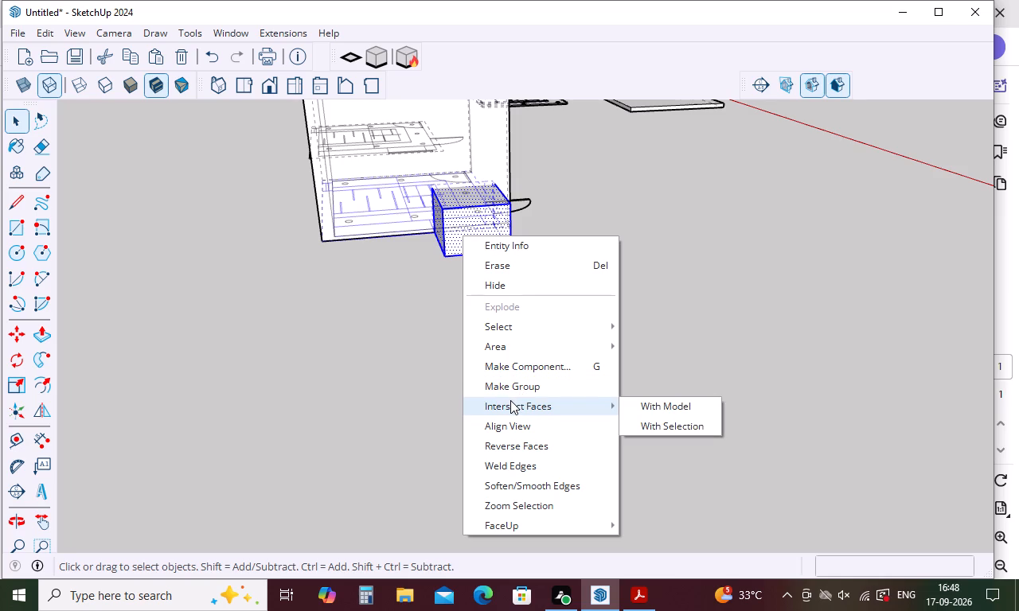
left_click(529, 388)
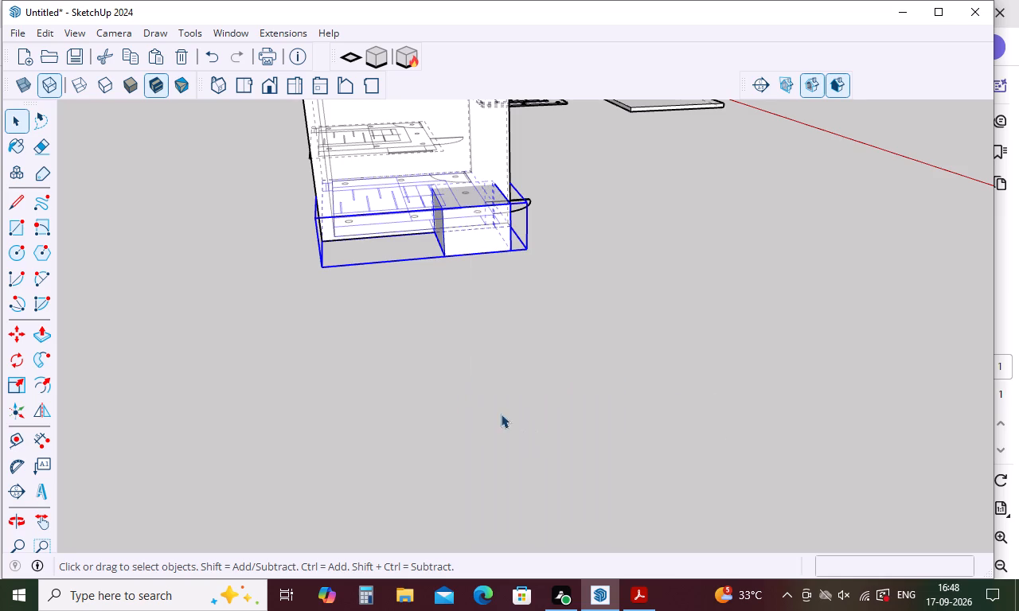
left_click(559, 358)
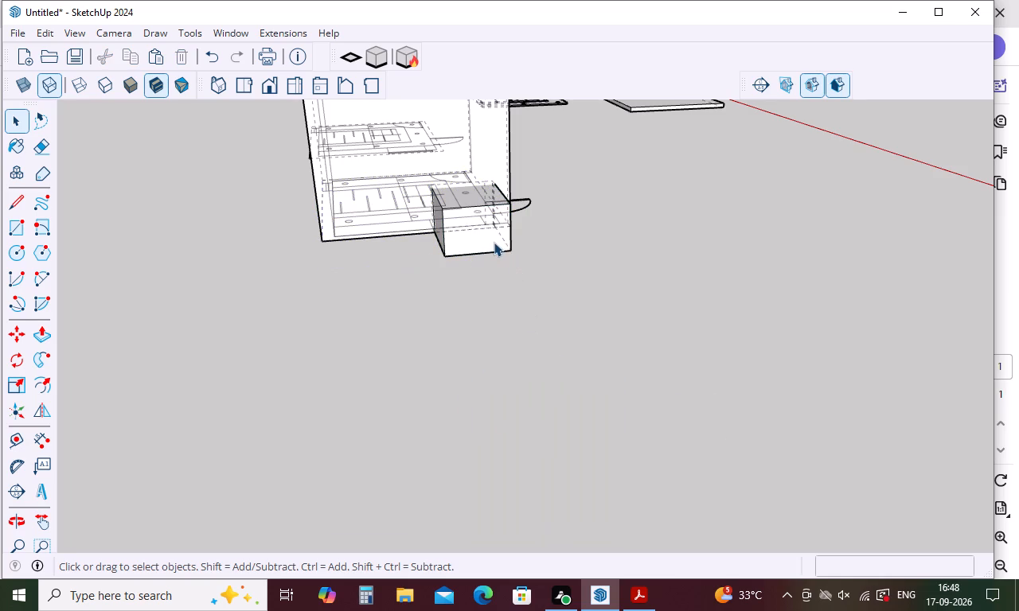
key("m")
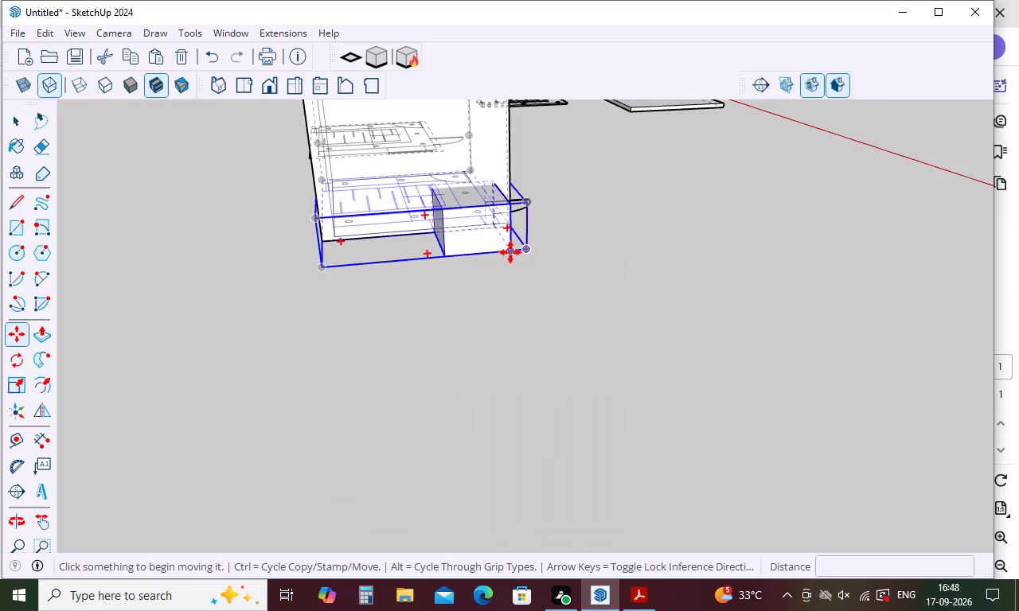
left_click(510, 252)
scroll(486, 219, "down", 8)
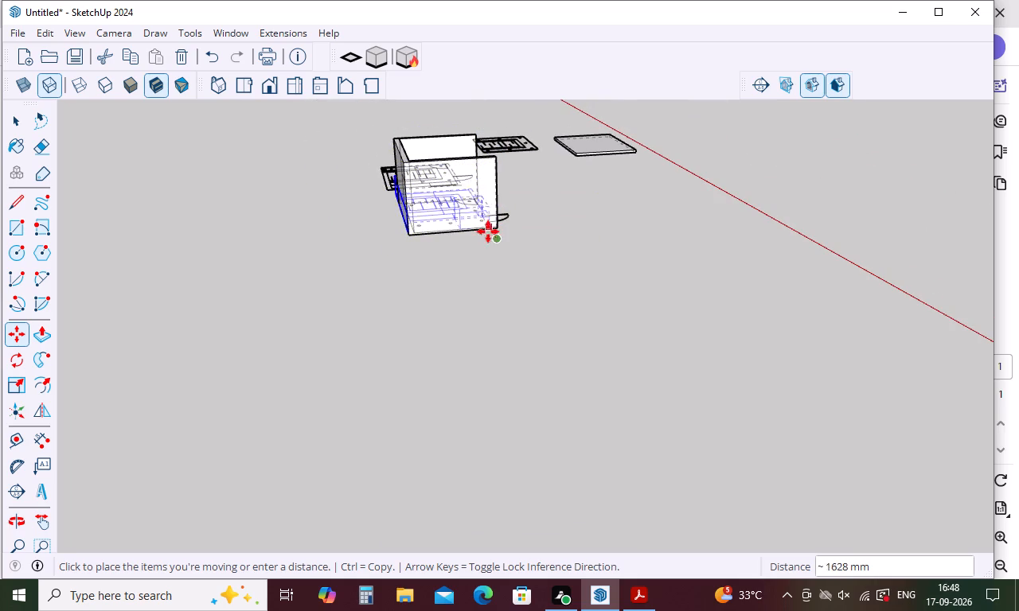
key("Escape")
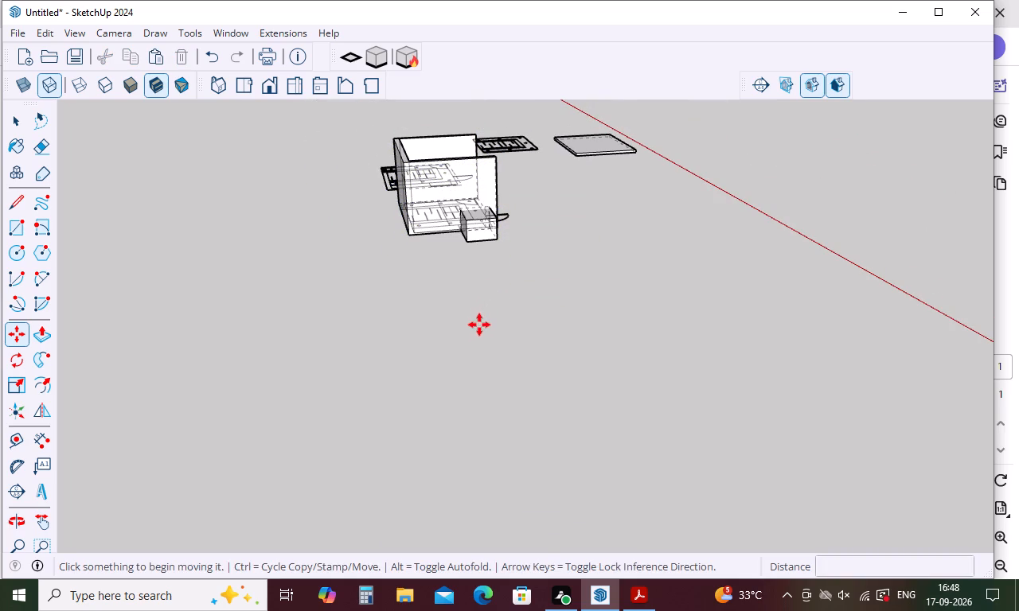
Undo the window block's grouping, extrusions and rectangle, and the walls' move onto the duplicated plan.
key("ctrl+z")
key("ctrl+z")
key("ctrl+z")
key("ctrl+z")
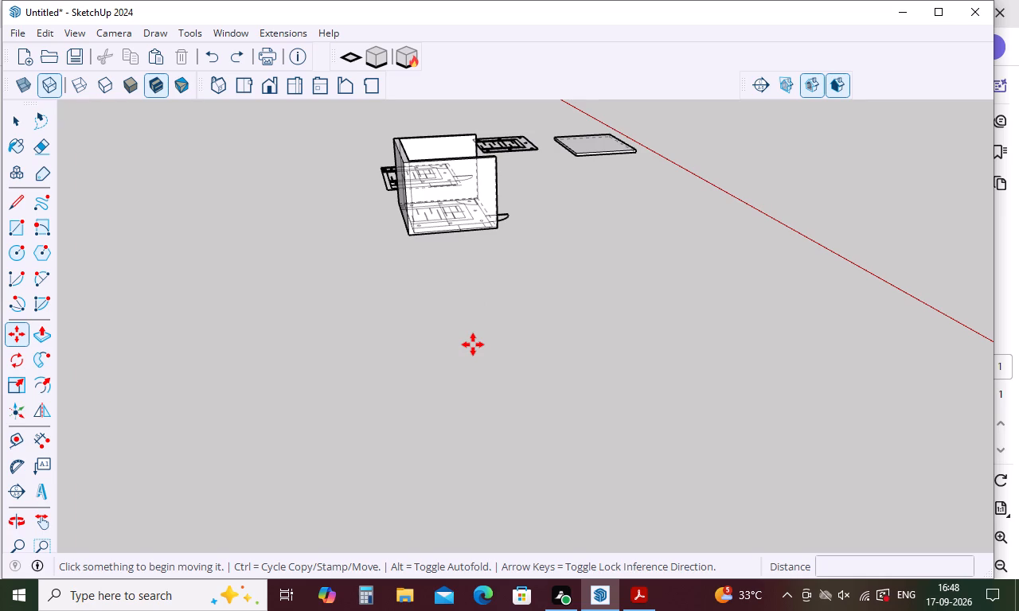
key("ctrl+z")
Turn off the dashed back edges and examine the walls and the plan drawings from several sides.
scroll(495, 299, "down", 2)
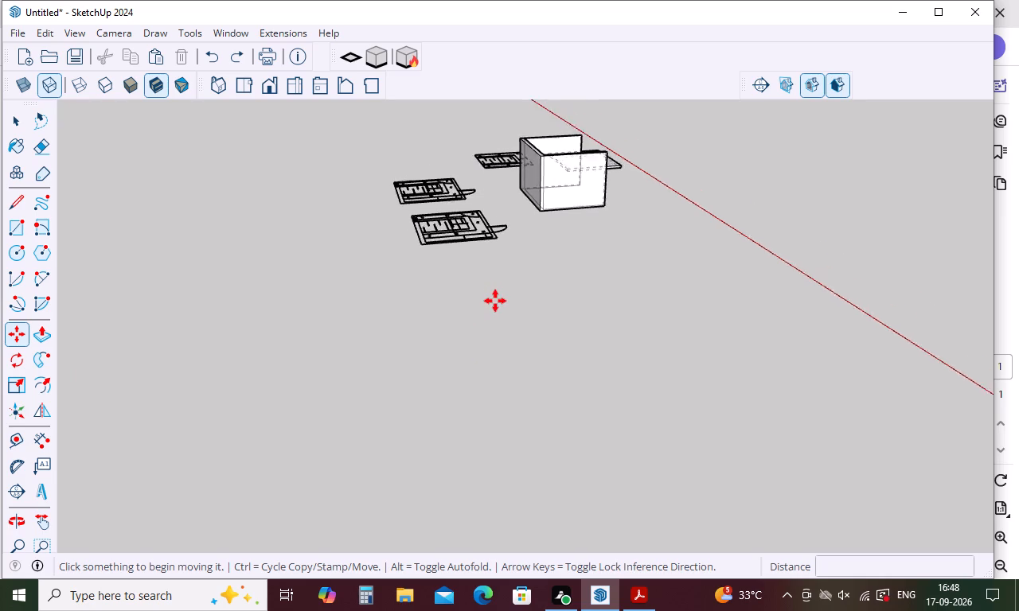
scroll(495, 301, "down", 2)
middle_click_drag(496, 301, 467, 427)
scroll(489, 302, "down", 4)
middle_click_drag(607, 266, 443, 321)
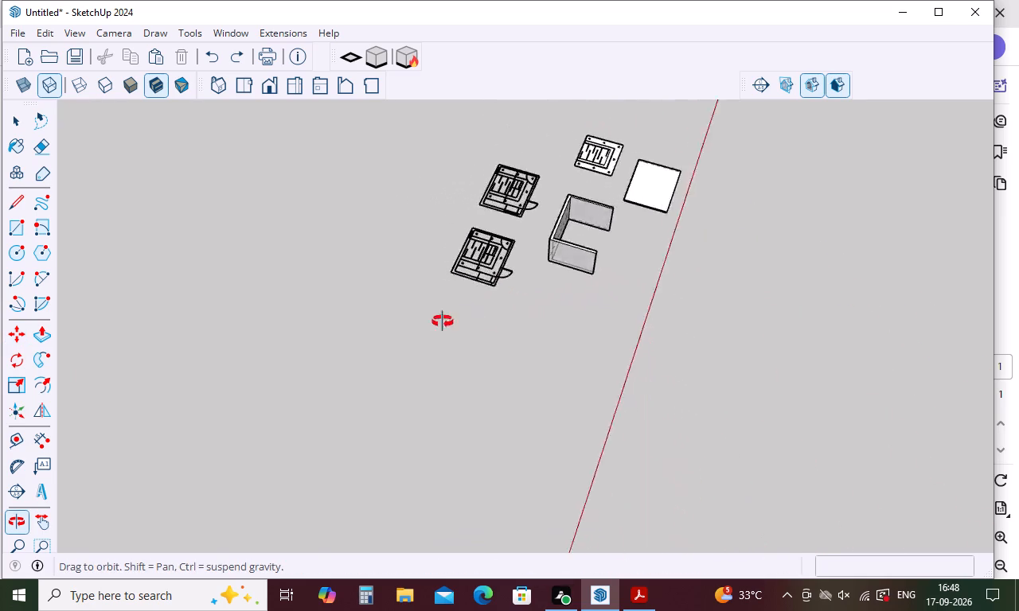
middle_click_drag(443, 321, 238, 243)
middle_click_drag(673, 305, 552, 264)
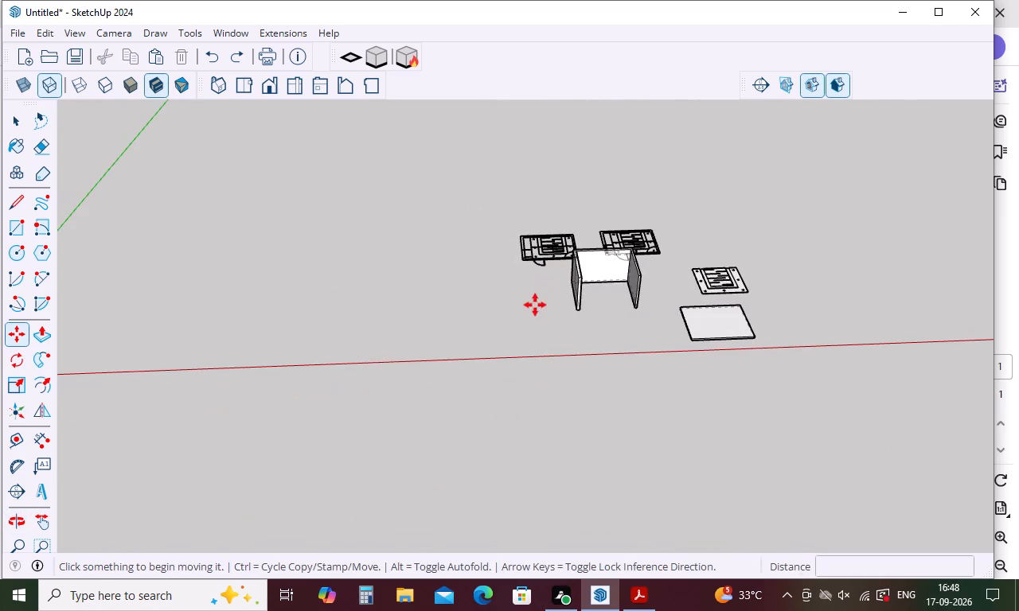
key("k")
scroll(644, 296, "up", 11)
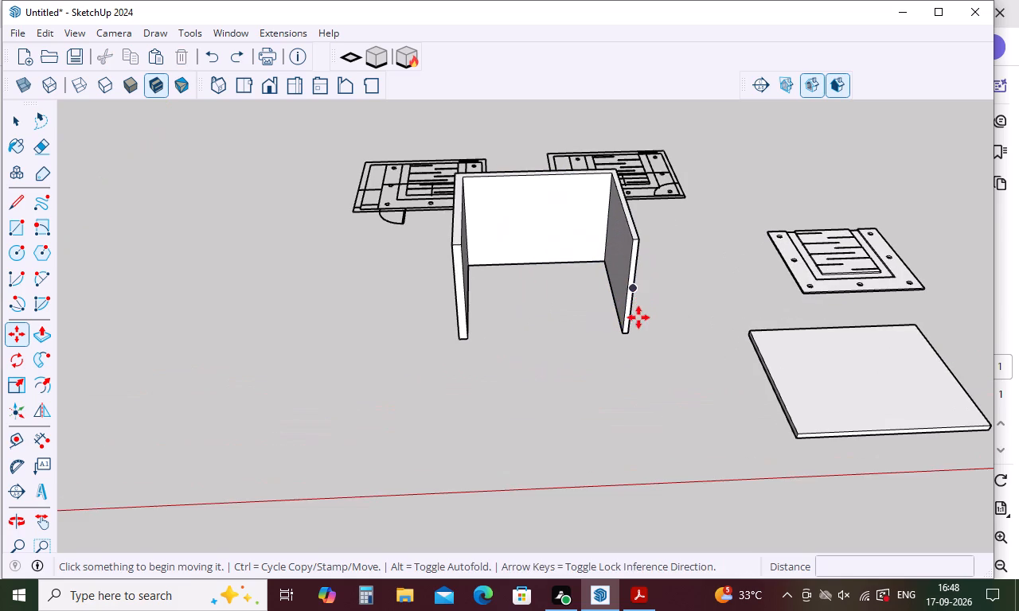
middle_click_drag(525, 356, 546, 490)
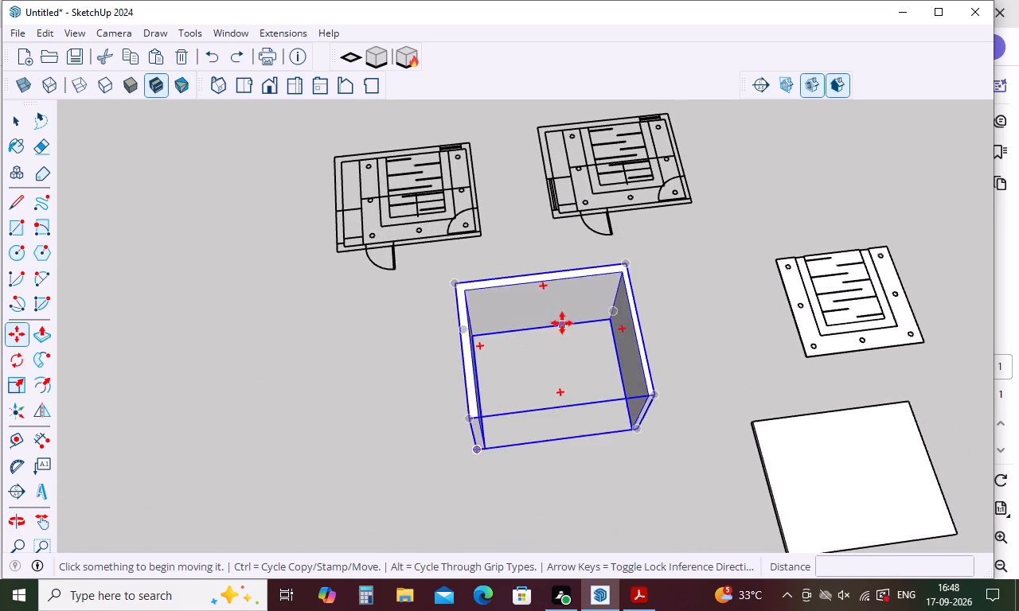
scroll(561, 321, "up", 4)
scroll(561, 320, "down", 4)
middle_click_drag(556, 357, 822, 300)
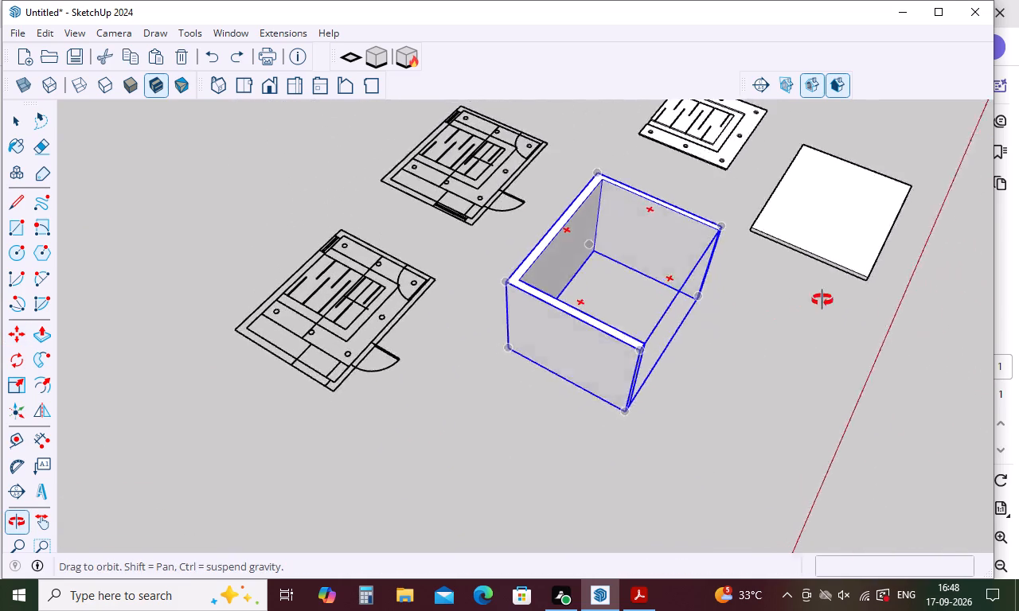
middle_click_drag(822, 300, 870, 284)
middle_click_drag(502, 487, 690, 423)
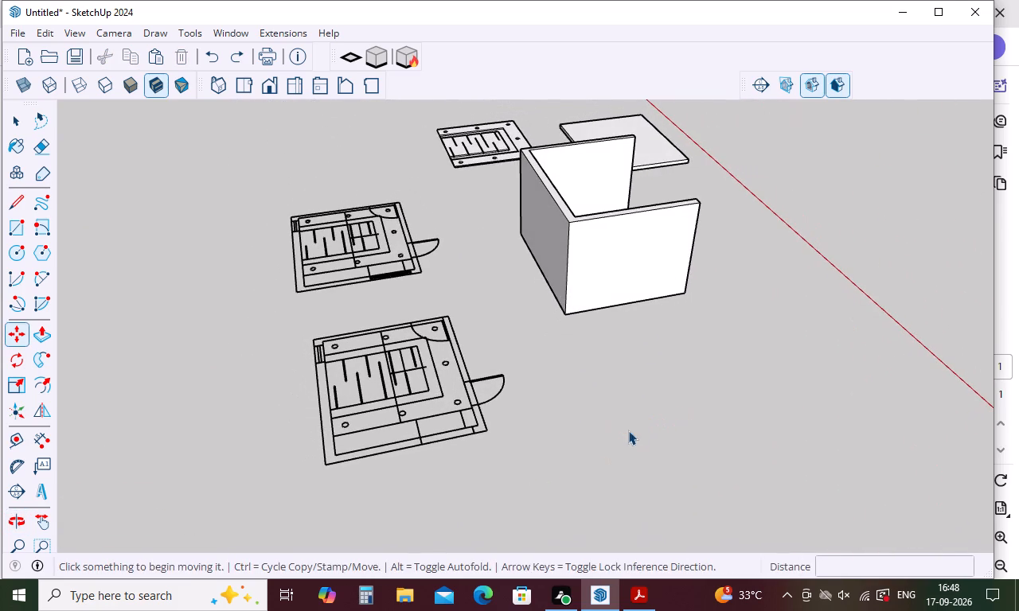
Erase the rear and side wall lines, inner border lines and central strip lines of the duplicated plan, keeping the small corner window symbol.
key("space")
scroll(367, 391, "up", 4)
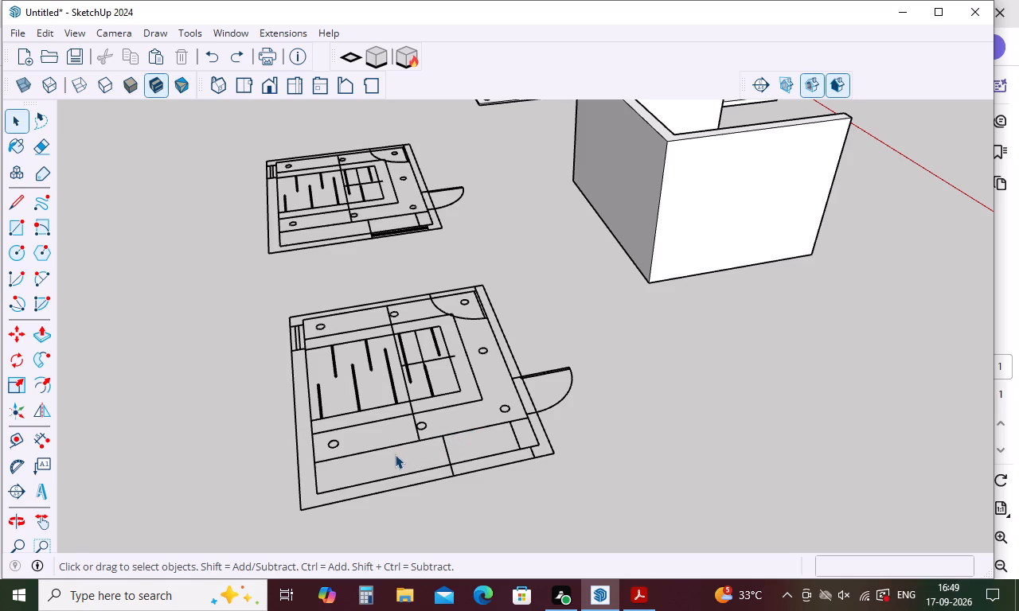
key("e")
left_click_drag(354, 305, 353, 318)
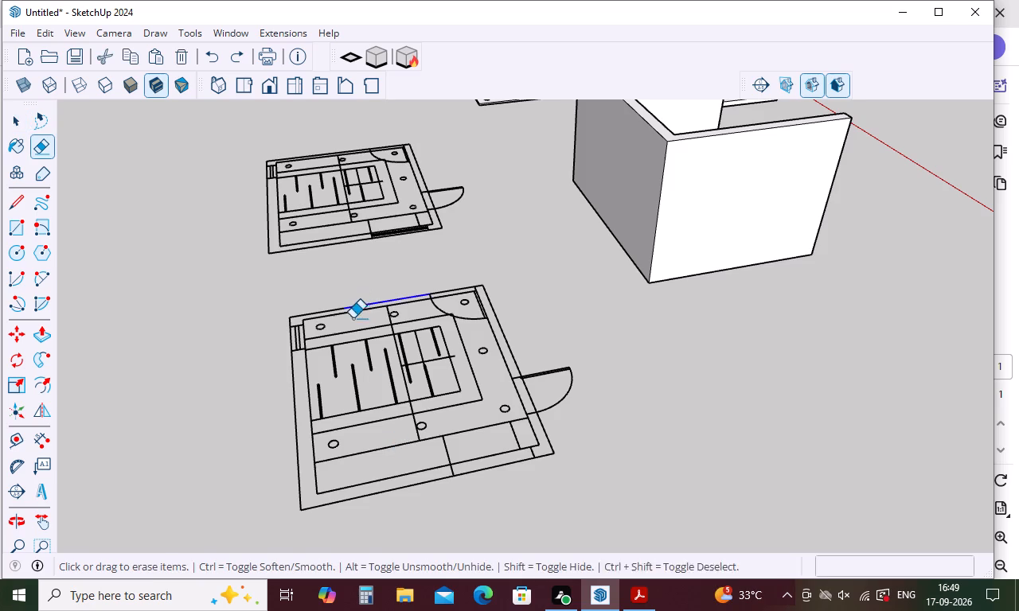
left_click_drag(353, 318, 350, 330)
left_click_drag(510, 305, 203, 446)
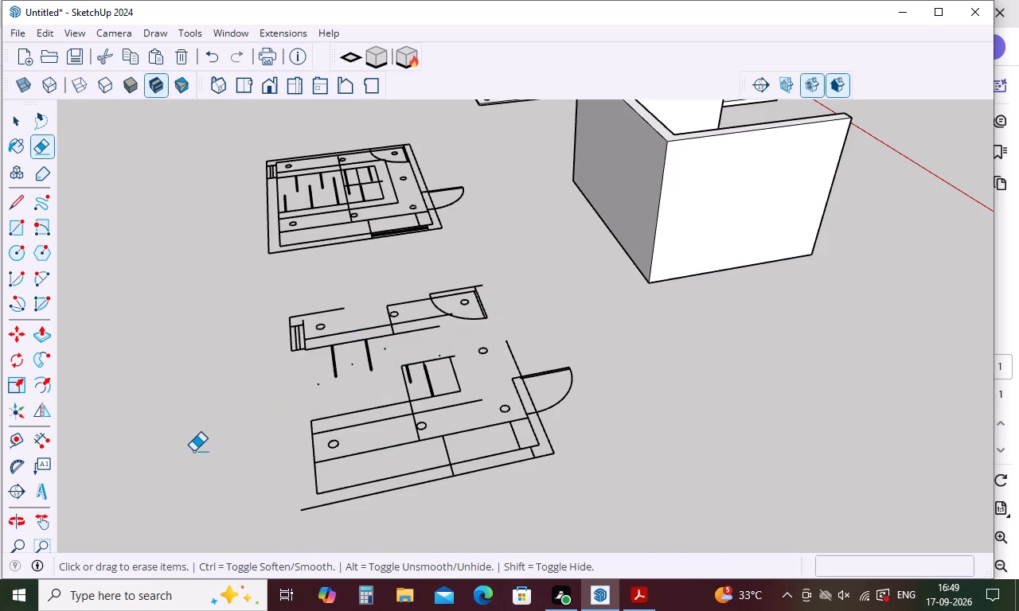
left_click_drag(330, 307, 337, 390)
left_click_drag(400, 302, 399, 311)
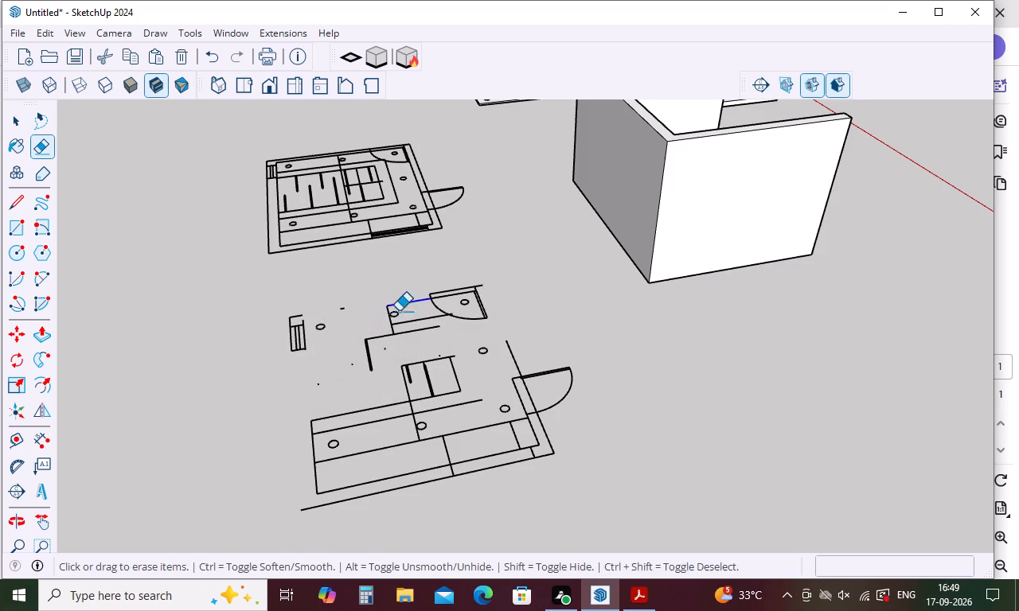
left_click_drag(399, 311, 350, 395)
left_click_drag(494, 300, 389, 383)
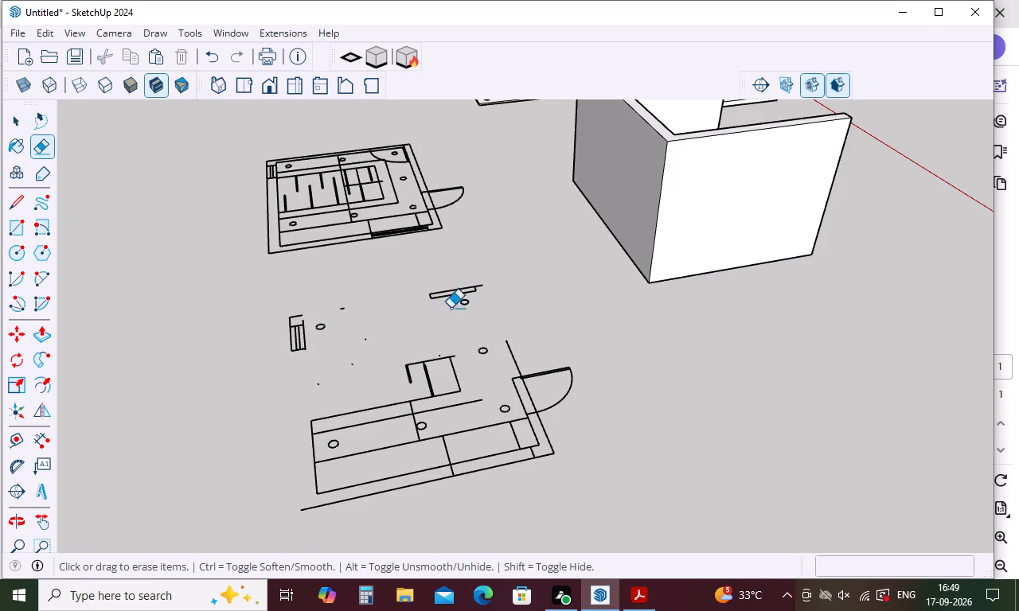
left_click_drag(462, 281, 366, 422)
left_click_drag(458, 337, 309, 516)
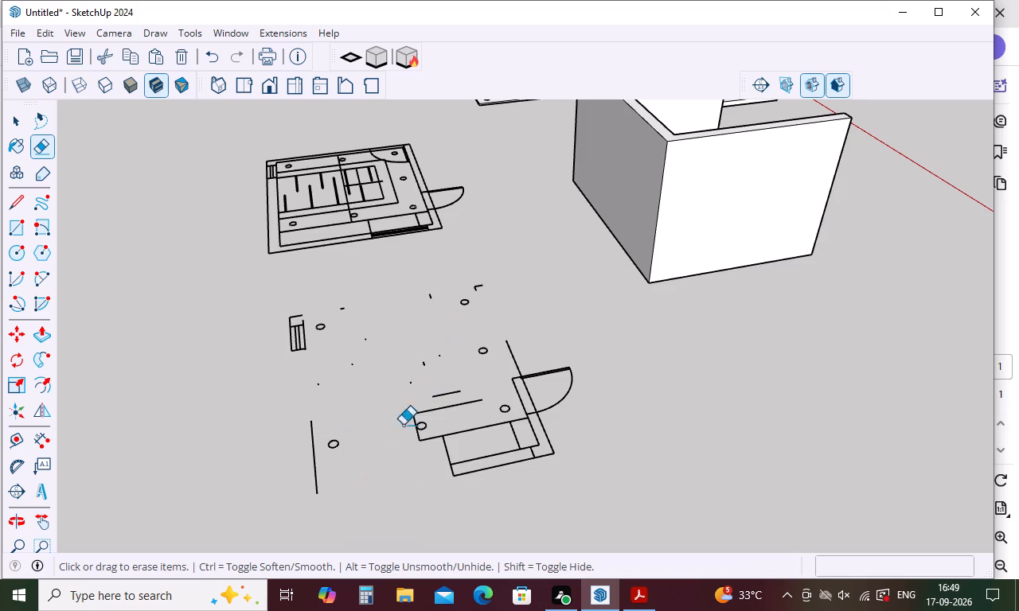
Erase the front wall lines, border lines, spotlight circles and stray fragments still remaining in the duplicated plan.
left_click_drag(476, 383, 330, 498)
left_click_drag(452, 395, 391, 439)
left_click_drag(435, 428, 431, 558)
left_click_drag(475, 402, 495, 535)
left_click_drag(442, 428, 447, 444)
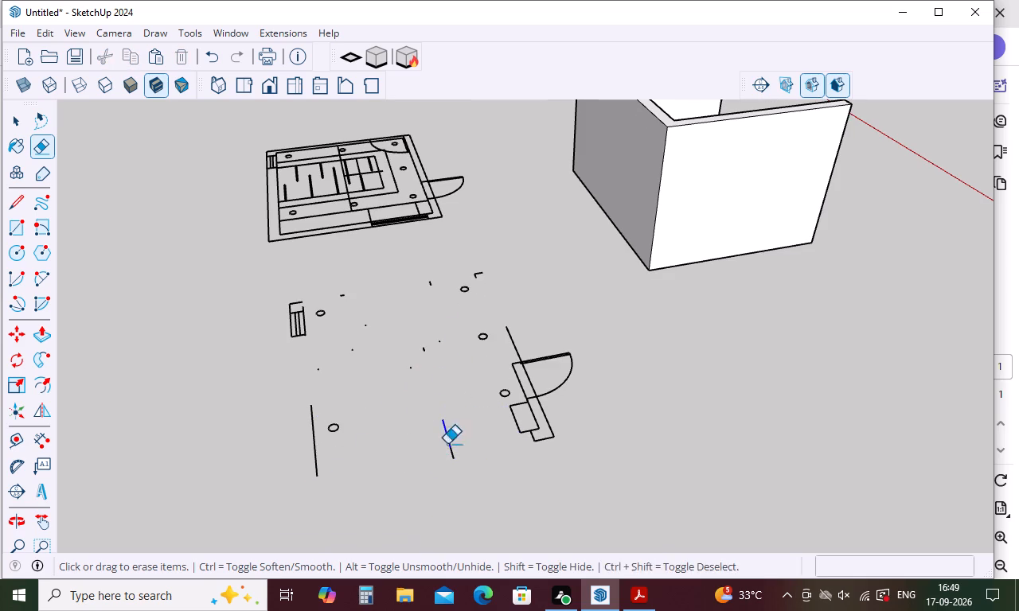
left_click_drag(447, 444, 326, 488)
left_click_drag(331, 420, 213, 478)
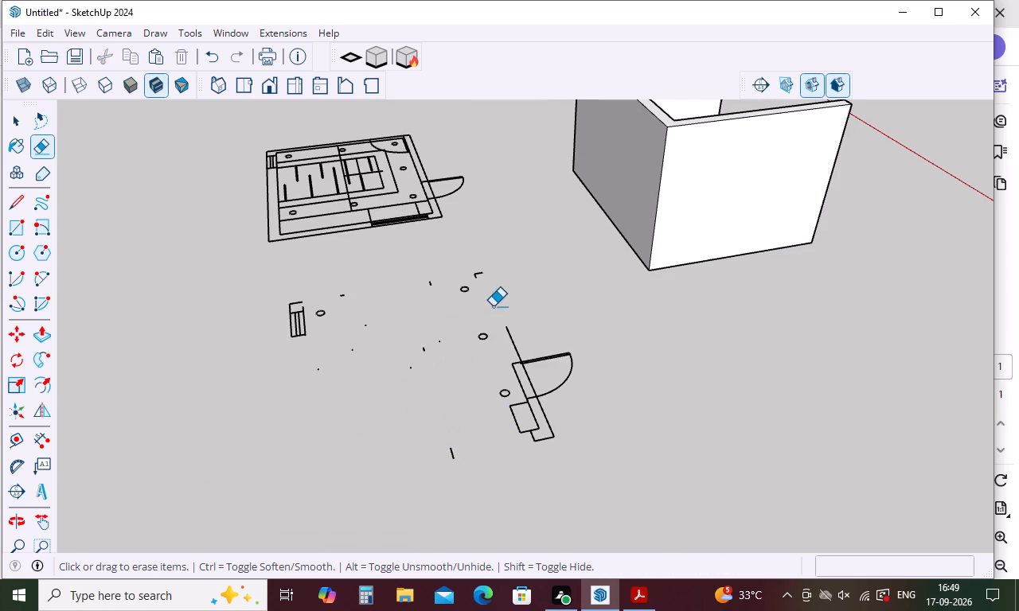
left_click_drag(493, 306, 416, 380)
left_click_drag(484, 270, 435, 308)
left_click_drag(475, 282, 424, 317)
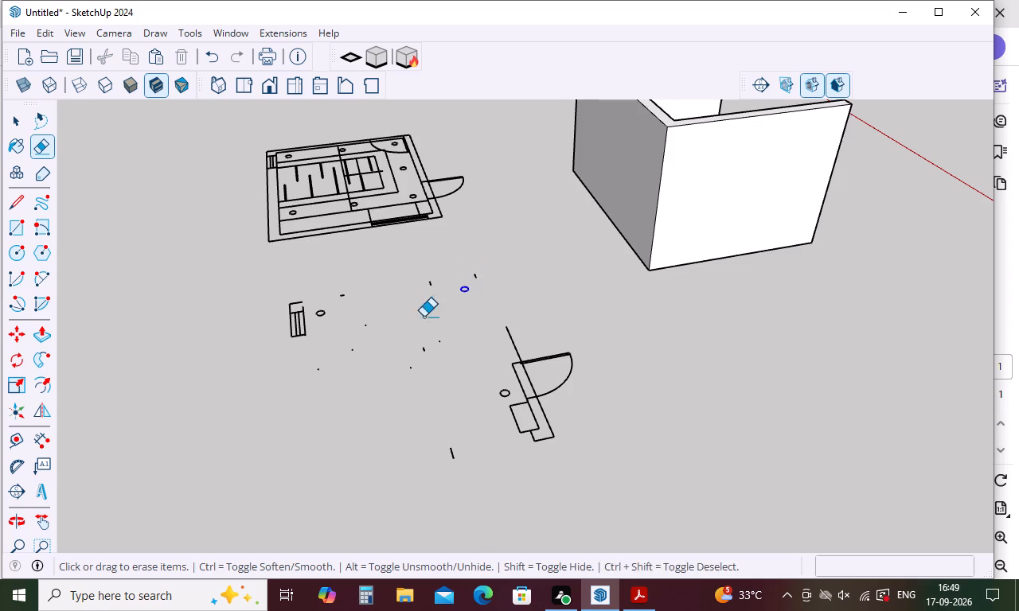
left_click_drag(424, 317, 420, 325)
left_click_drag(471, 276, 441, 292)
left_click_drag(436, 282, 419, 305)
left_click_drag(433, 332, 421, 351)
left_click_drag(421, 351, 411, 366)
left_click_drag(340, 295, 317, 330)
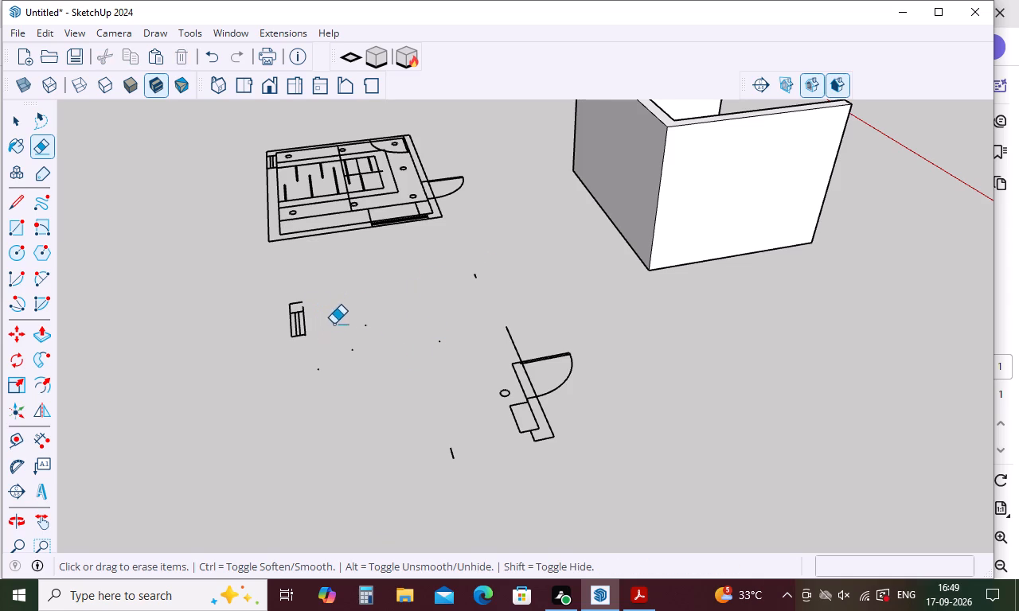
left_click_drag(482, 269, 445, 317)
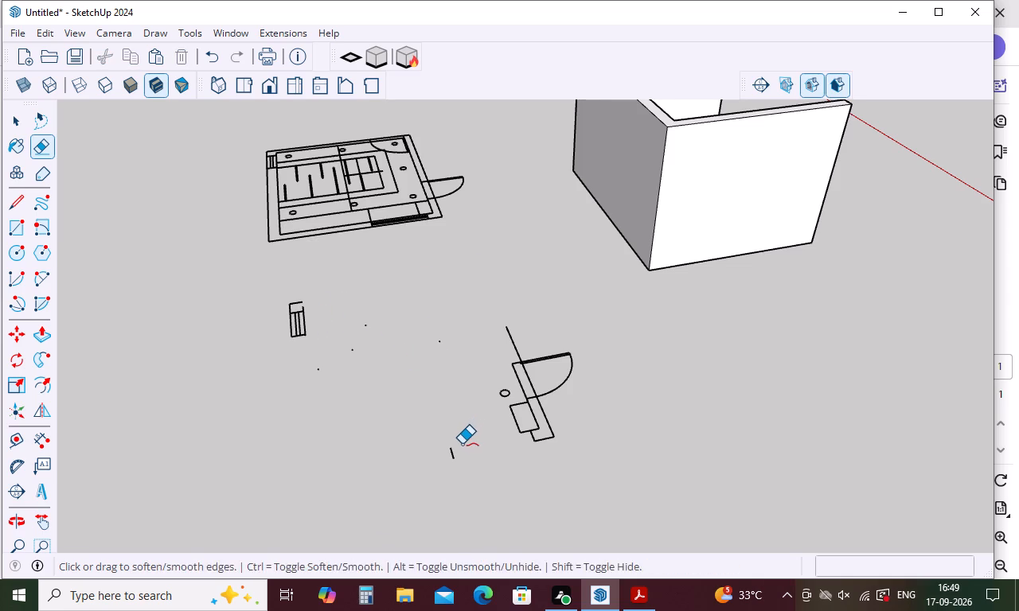
Undo the erasures on the duplicated plan back to the complete drawing with its outer walls, strips and circles.
key("ctrl+z")
key("ctrl+z")
key("ctrl+z")
key("ctrl+z")
key("ctrl+z")
key("ctrl+z")
key("ctrl+z")
key("ctrl+z")
key("ctrl+z")
key("ctrl+z")
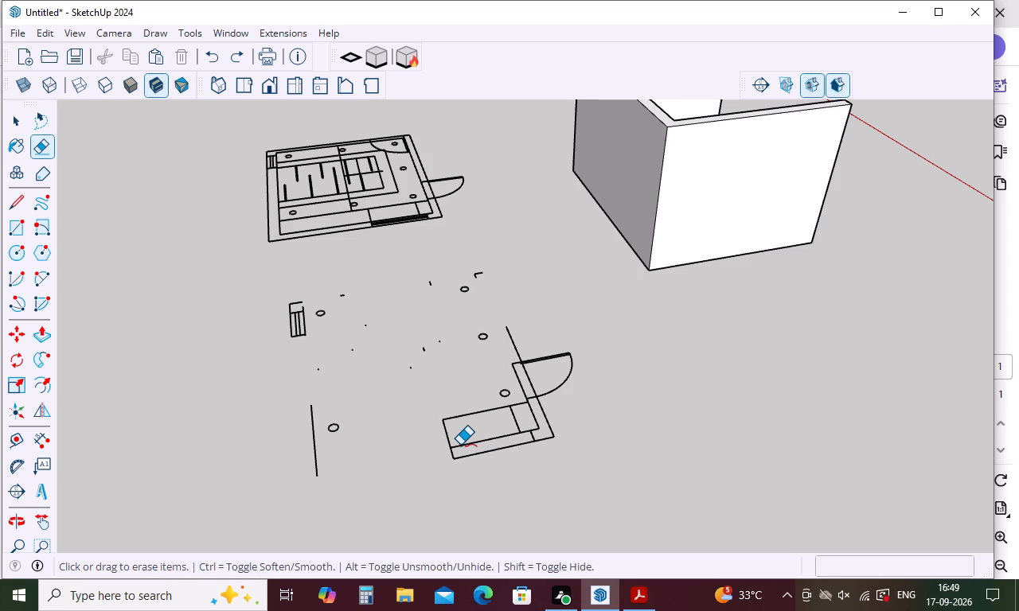
key("ctrl+z")
key("ctrl+z")
key("ctrl+z")
key("ctrl+z")
key("ctrl+z")
key("ctrl+z")
key("ctrl+z")
key("ctrl+z")
key("ctrl+z")
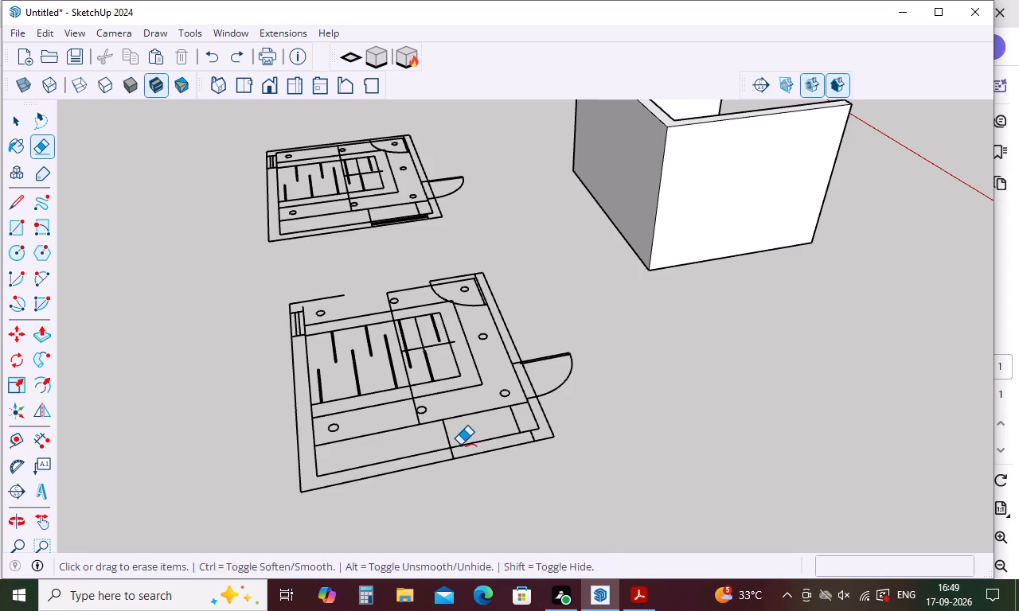
key("ctrl+z")
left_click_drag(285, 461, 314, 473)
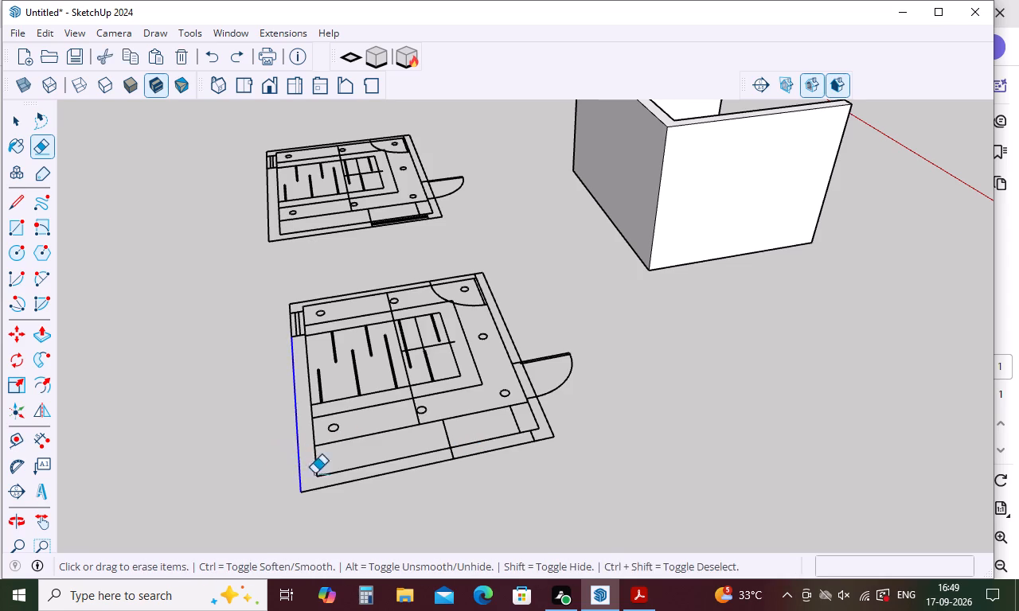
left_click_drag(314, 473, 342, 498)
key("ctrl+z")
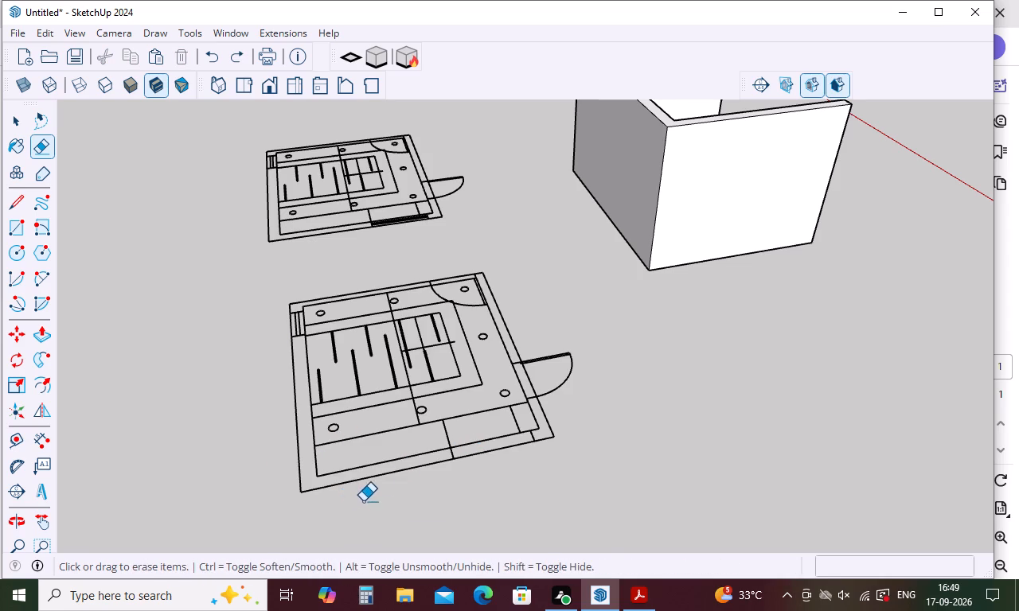
Erase the duplicated plan's front opening lines, the side wall line opposite the door, and the front strip's border lines.
left_click_drag(470, 434, 478, 499)
left_click_drag(463, 403, 335, 423)
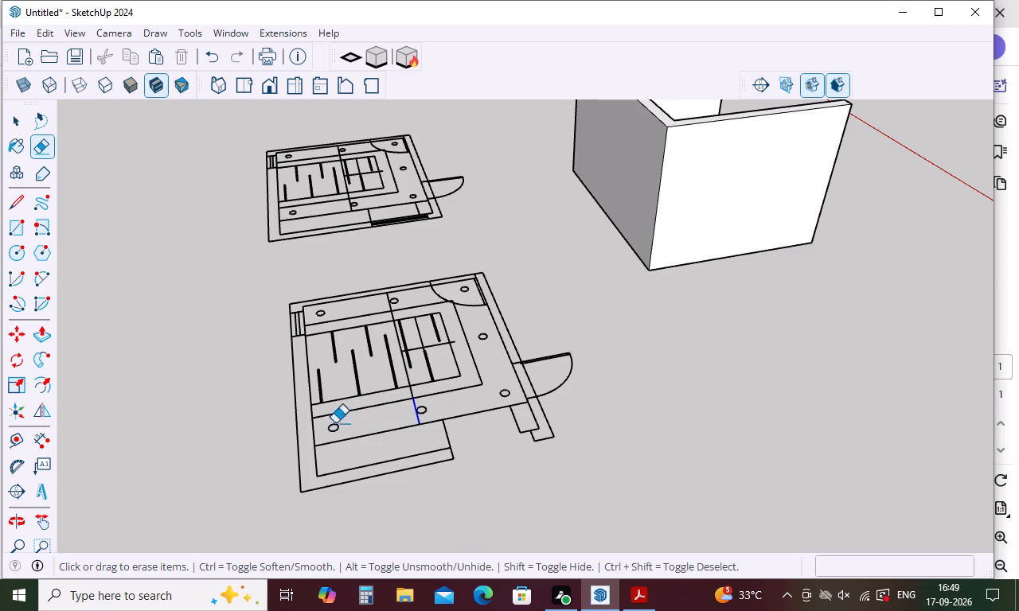
left_click_drag(335, 423, 252, 453)
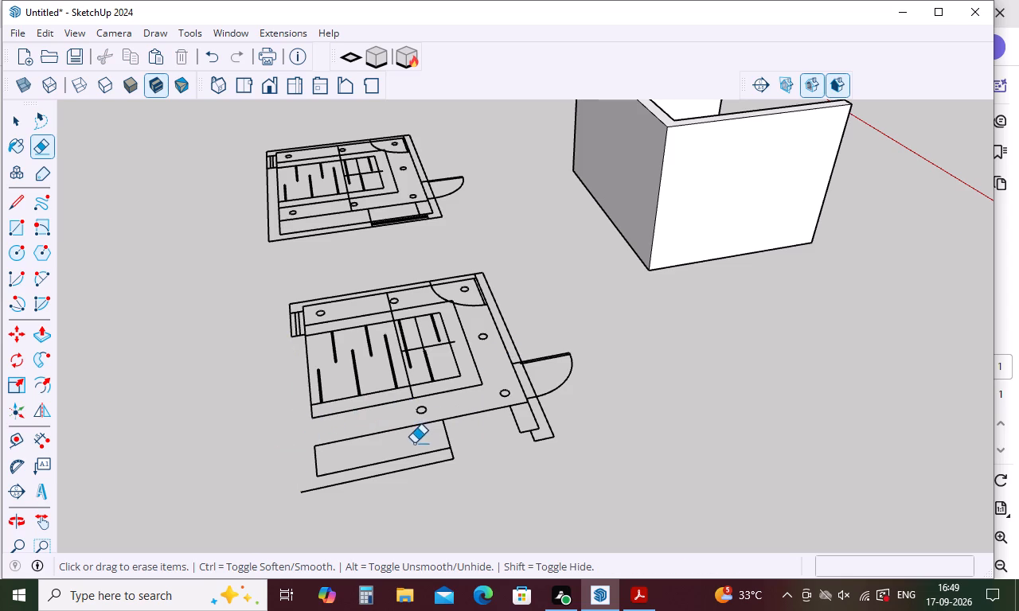
left_click(417, 423)
left_click(411, 463)
left_click(421, 459)
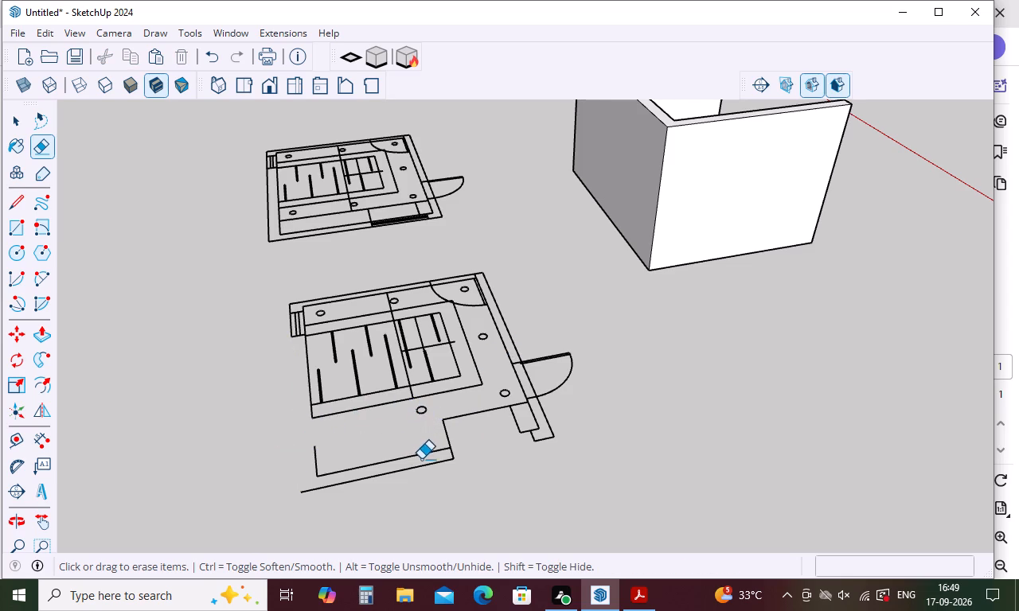
left_click_drag(454, 432, 384, 449)
left_click_drag(319, 452, 293, 469)
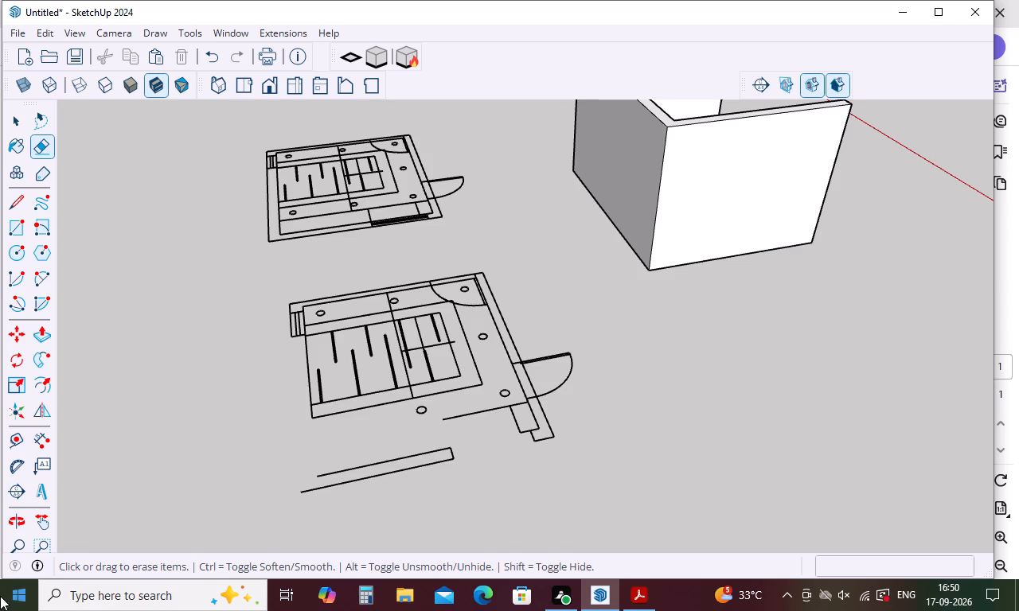
Erase the wall lines and circle around the corner window symbol and its two inner lines, keeping its plain rectangular outline.
scroll(286, 306, "up", 11)
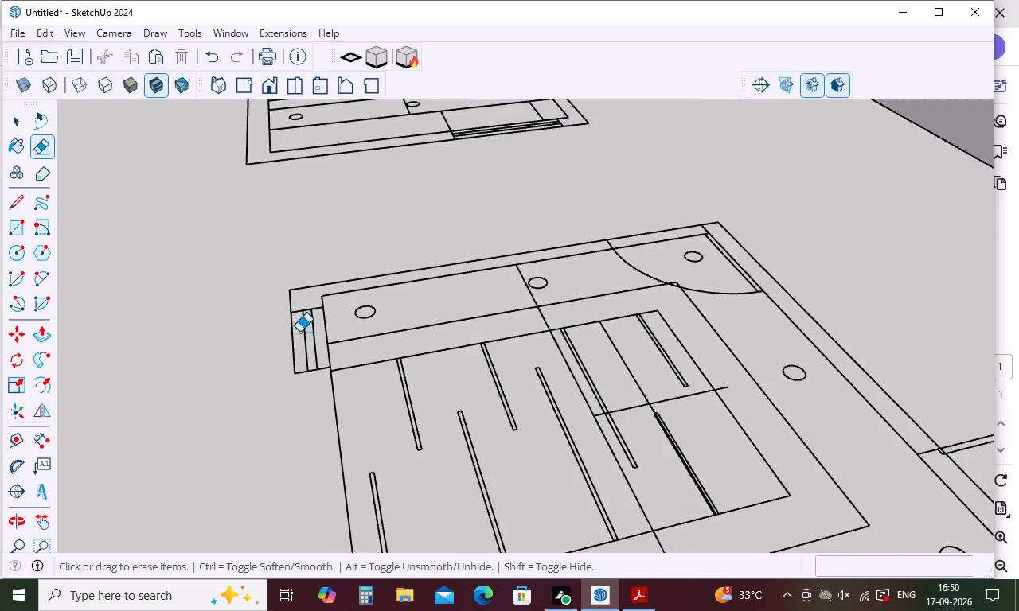
scroll(299, 332, "up", 3)
left_click(283, 283)
left_click(337, 282)
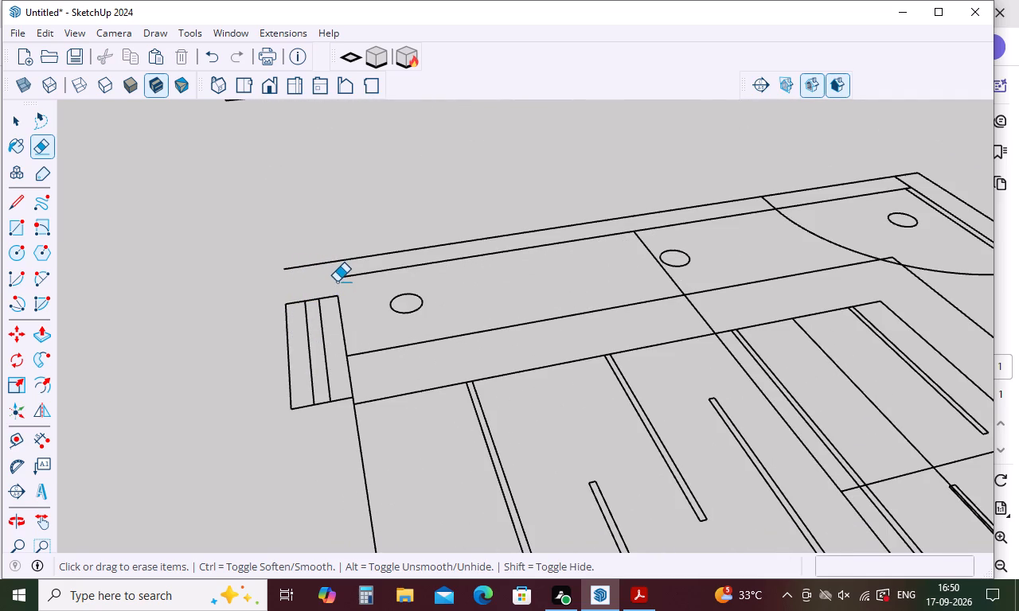
left_click_drag(353, 260, 361, 287)
left_click_drag(324, 263, 290, 278)
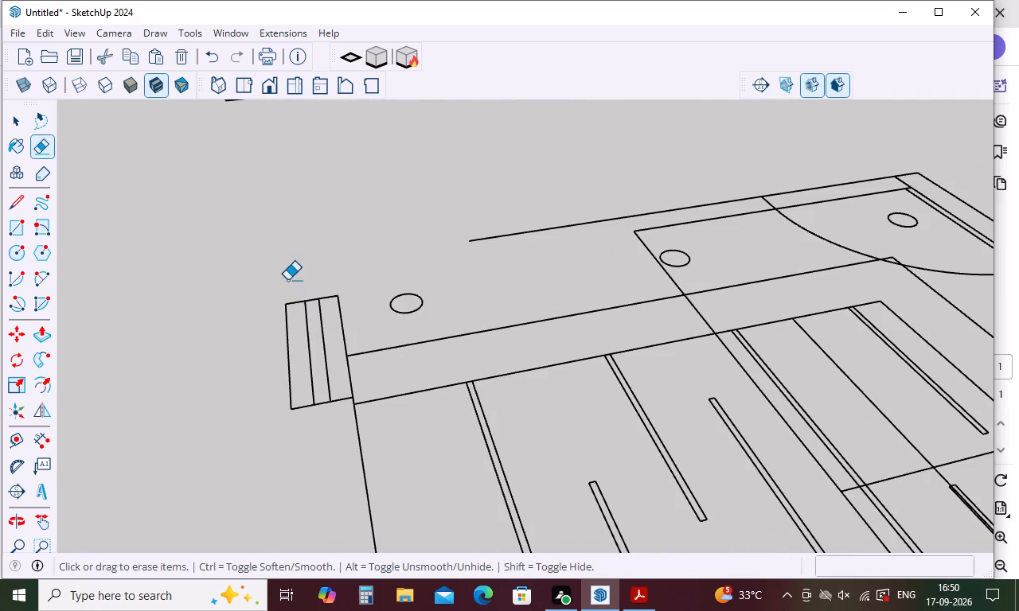
left_click_drag(500, 231, 492, 299)
left_click_drag(420, 289, 403, 338)
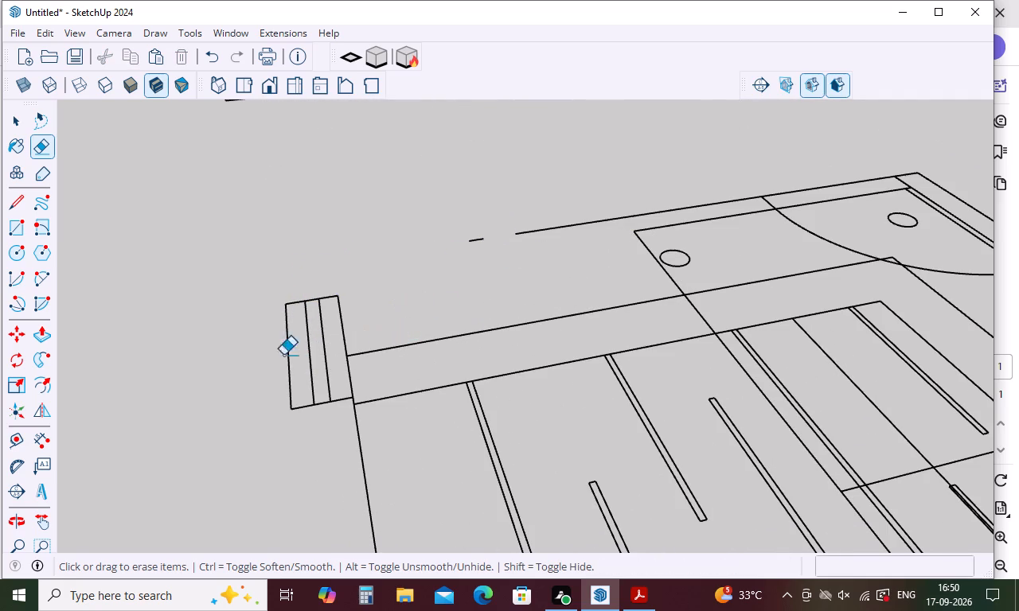
left_click(318, 321)
left_click_drag(322, 317, 304, 336)
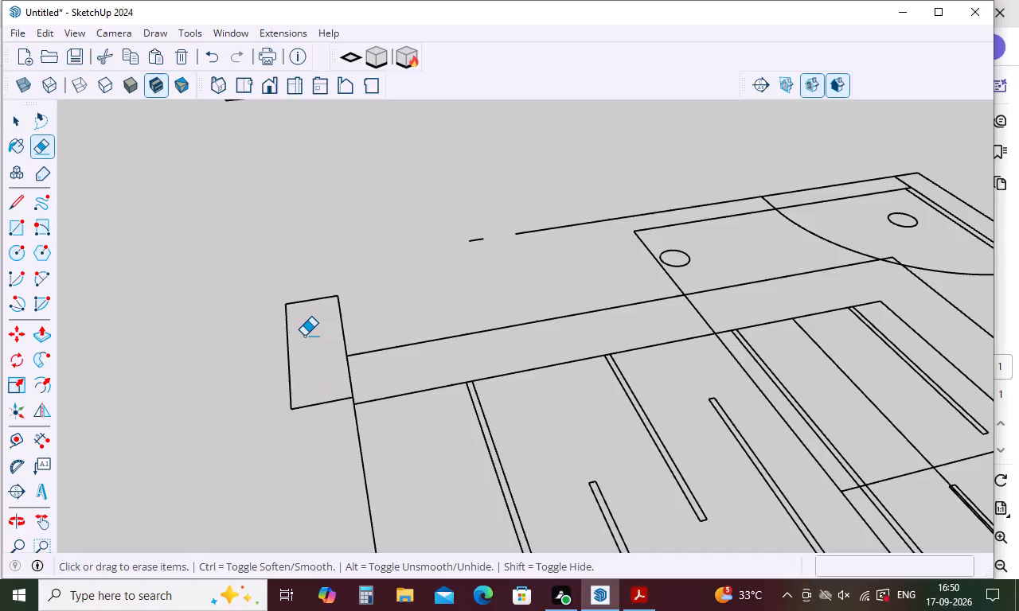
Erase the rear wall lines, the corner arc and the upper ceiling border lines of the duplicated plan.
scroll(304, 327, "down", 4)
left_click_drag(425, 263, 432, 278)
left_click_drag(504, 243, 504, 344)
left_click_drag(814, 200, 612, 395)
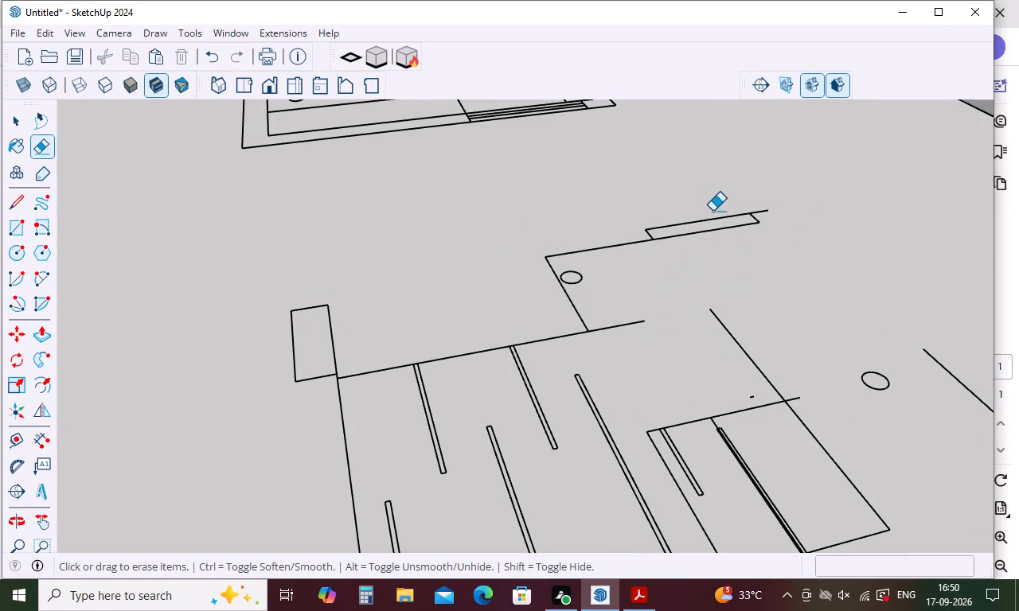
left_click_drag(713, 205, 516, 362)
left_click_drag(751, 213, 681, 270)
left_click_drag(758, 284, 736, 323)
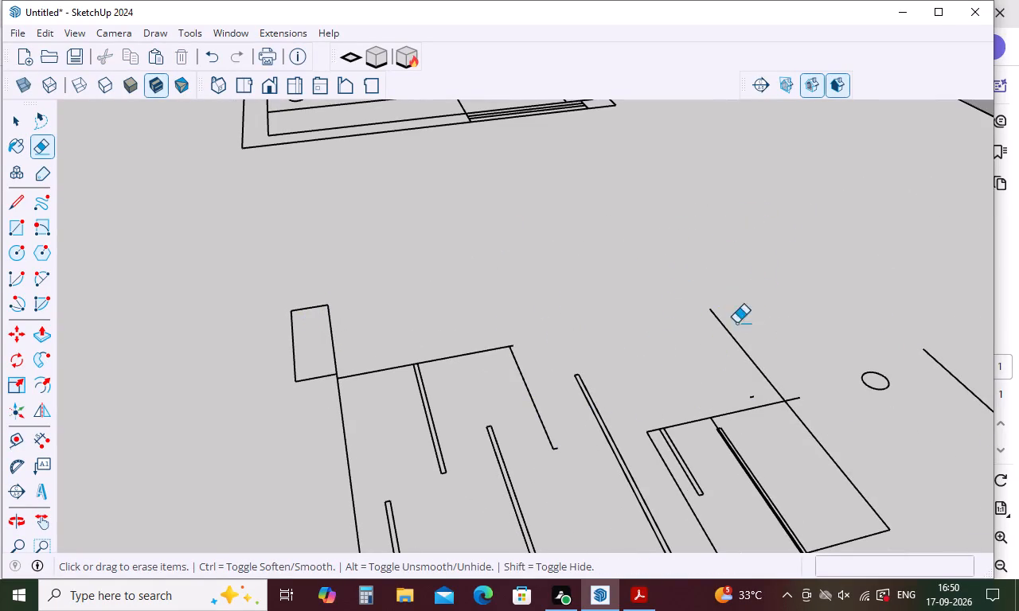
left_click_drag(736, 323, 697, 408)
Erase the central grid lines, stray fragments and border lines connected to the corner window outline, isolating that rectangle.
left_click_drag(860, 391, 584, 527)
left_click_drag(791, 383, 727, 415)
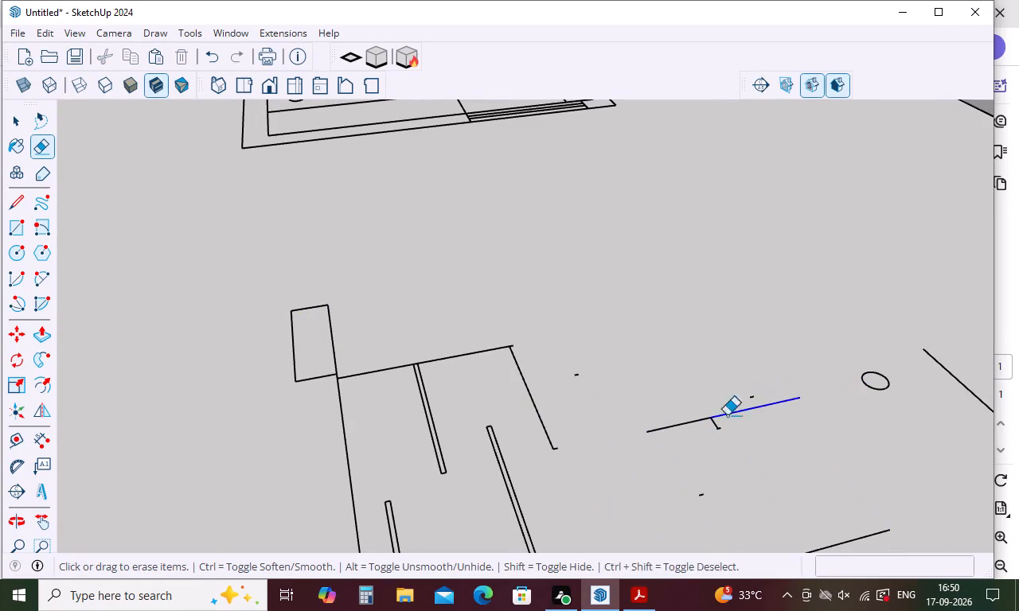
left_click_drag(727, 415, 658, 461)
left_click_drag(748, 391, 744, 407)
left_click_drag(754, 394, 752, 407)
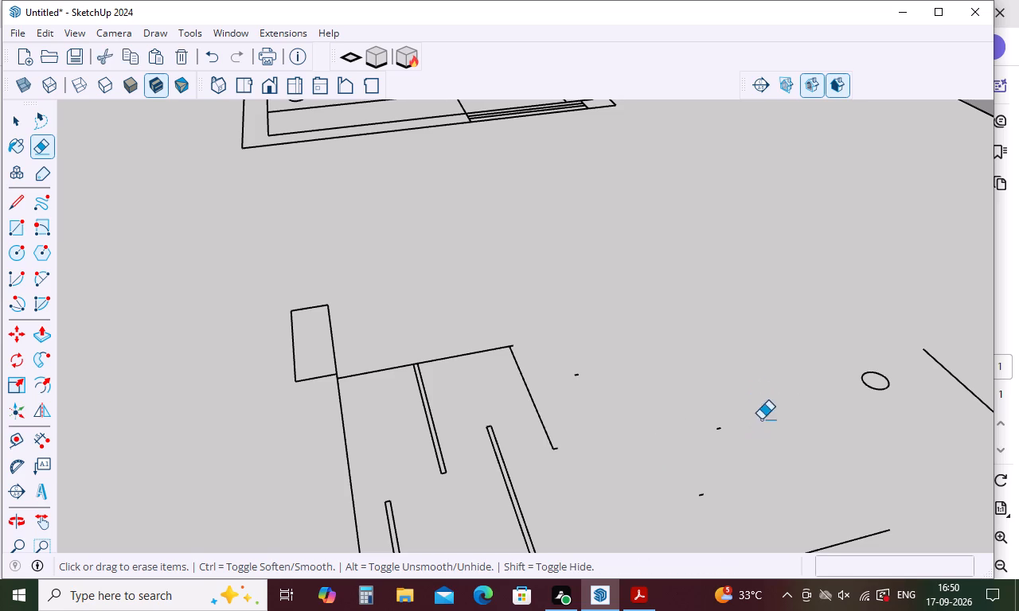
left_click_drag(724, 426, 718, 441)
left_click_drag(701, 492, 700, 508)
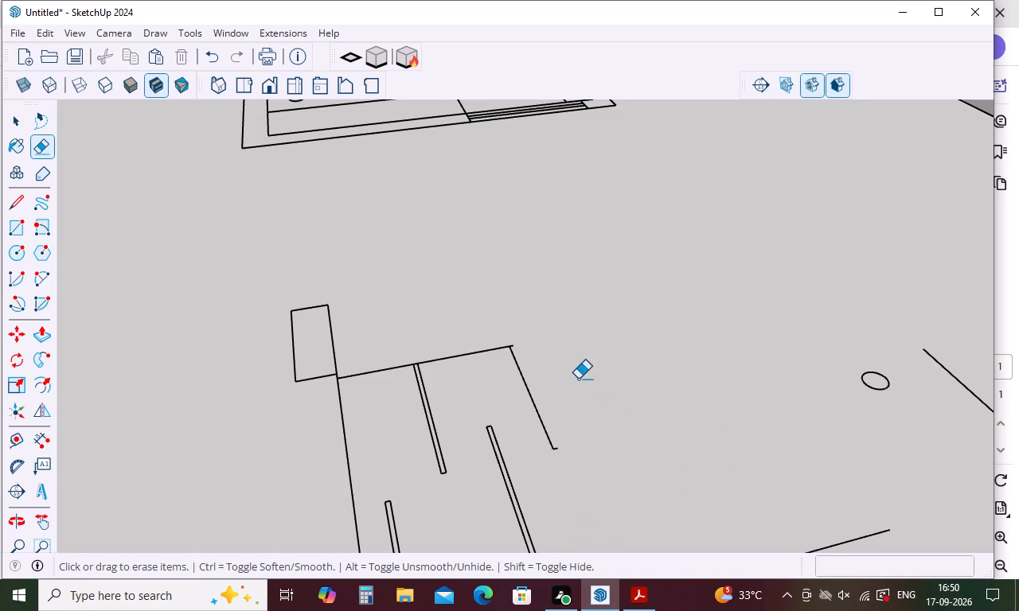
left_click_drag(576, 376, 579, 401)
left_click_drag(561, 387, 512, 471)
left_click_drag(470, 336, 450, 410)
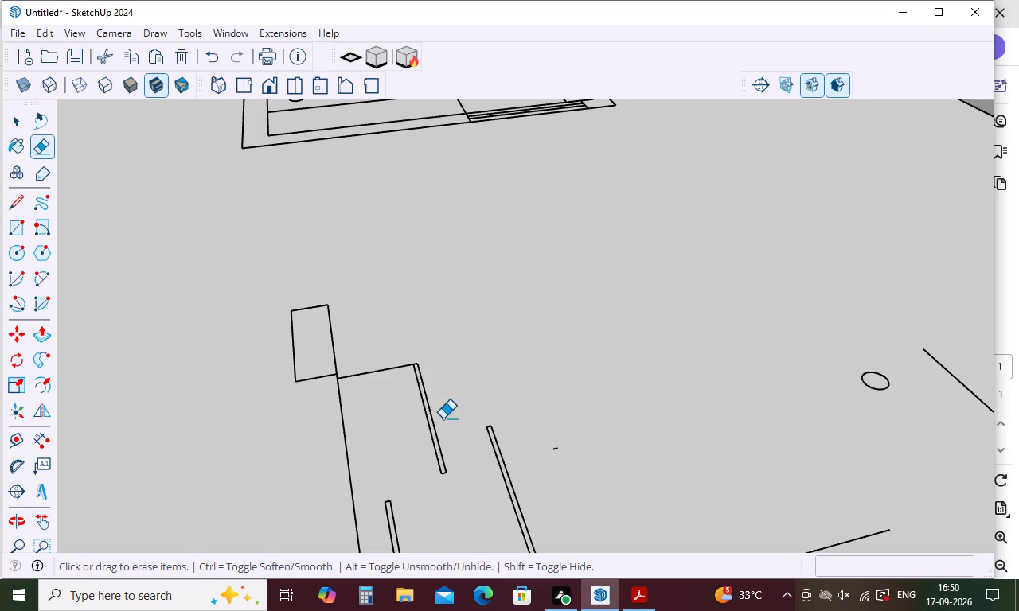
left_click_drag(436, 402, 380, 426)
left_click_drag(399, 371, 345, 409)
left_click_drag(333, 422, 350, 425)
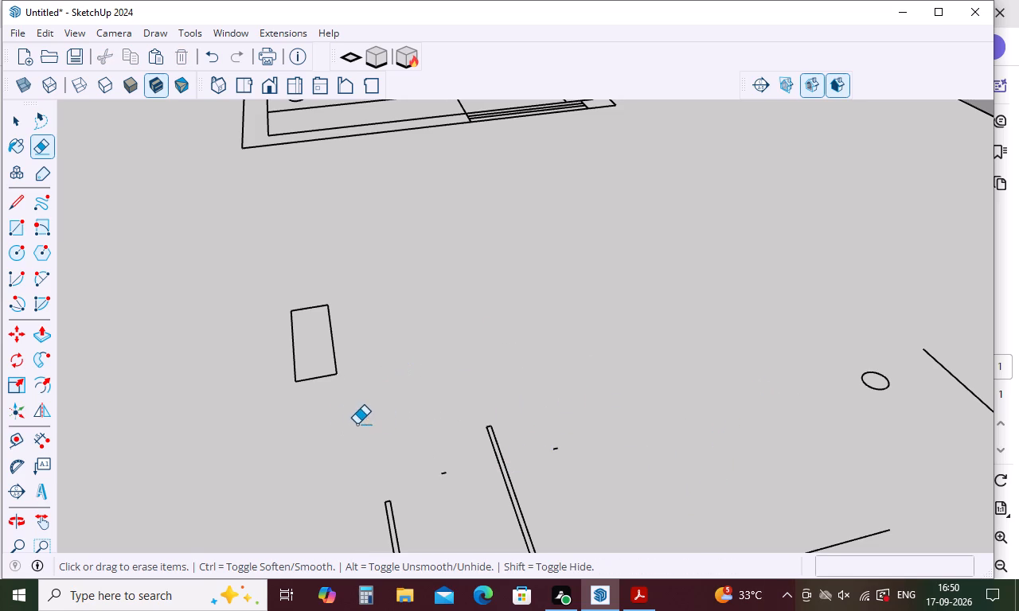
Erase the remaining thin ceiling strips and part of the inner border line in the duplicated plan's middle.
left_click_drag(561, 451, 543, 458)
left_click_drag(529, 463, 497, 479)
left_click_drag(555, 446, 555, 464)
left_click_drag(491, 417, 481, 462)
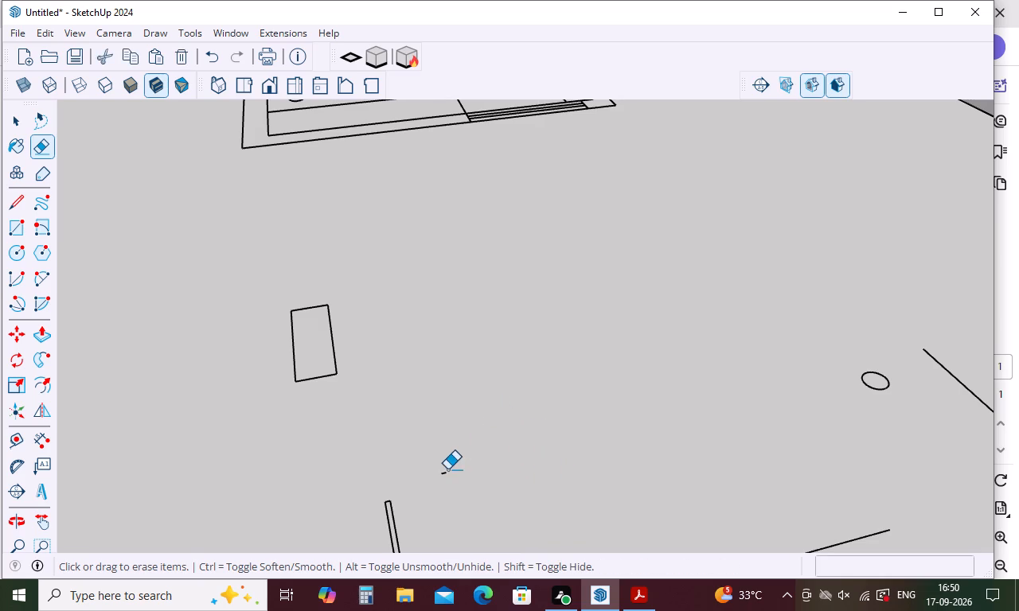
left_click_drag(447, 469, 440, 482)
scroll(455, 290, "down", 10)
left_click_drag(451, 341, 434, 389)
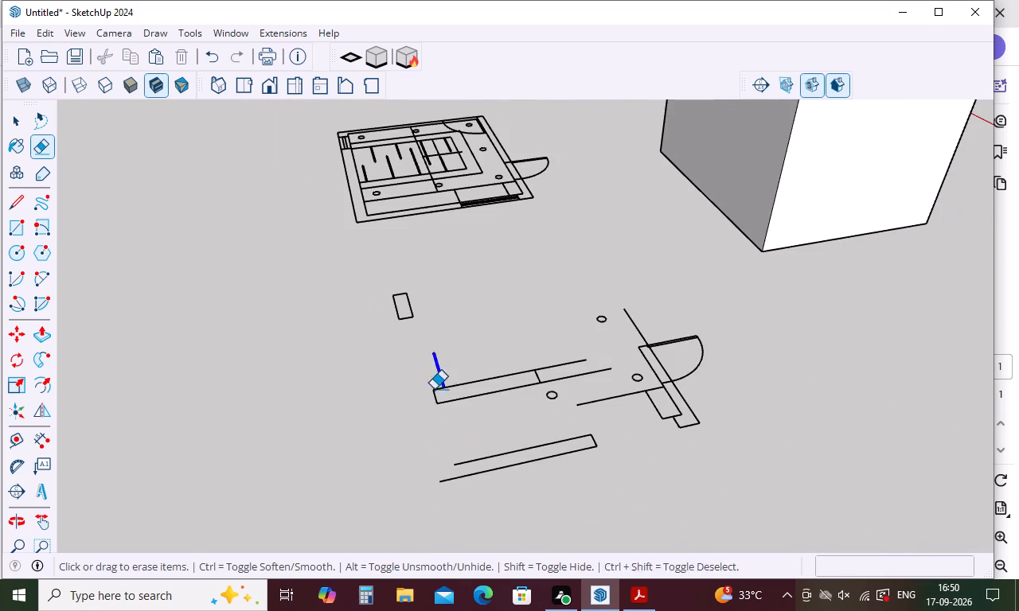
left_click_drag(434, 389, 420, 407)
left_click_drag(508, 358, 488, 390)
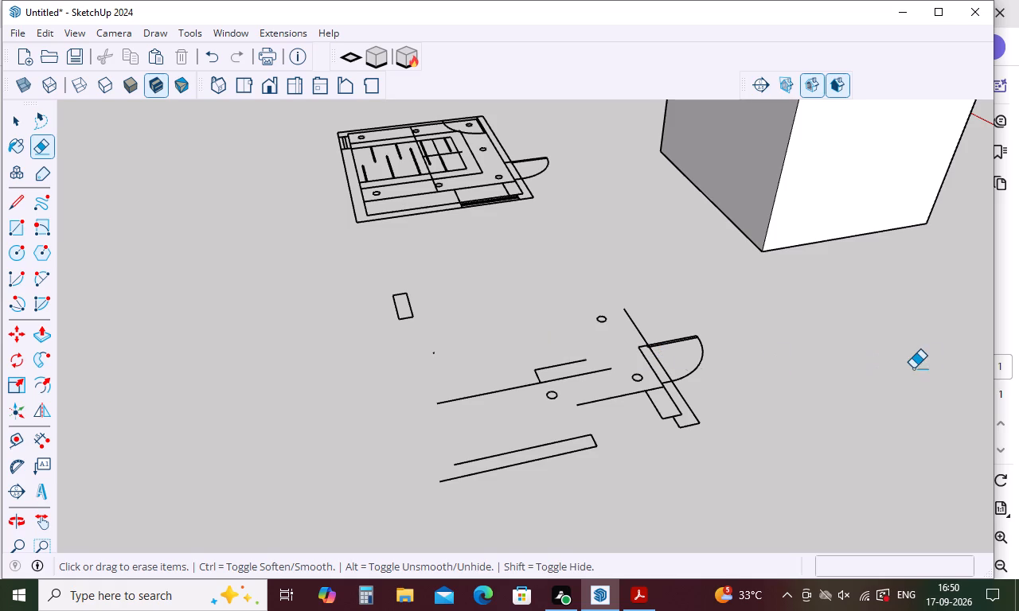
Draw a rectangle filling the opening between the two jamb lines in the duplicated plan's front wall.
key("space")
key("r")
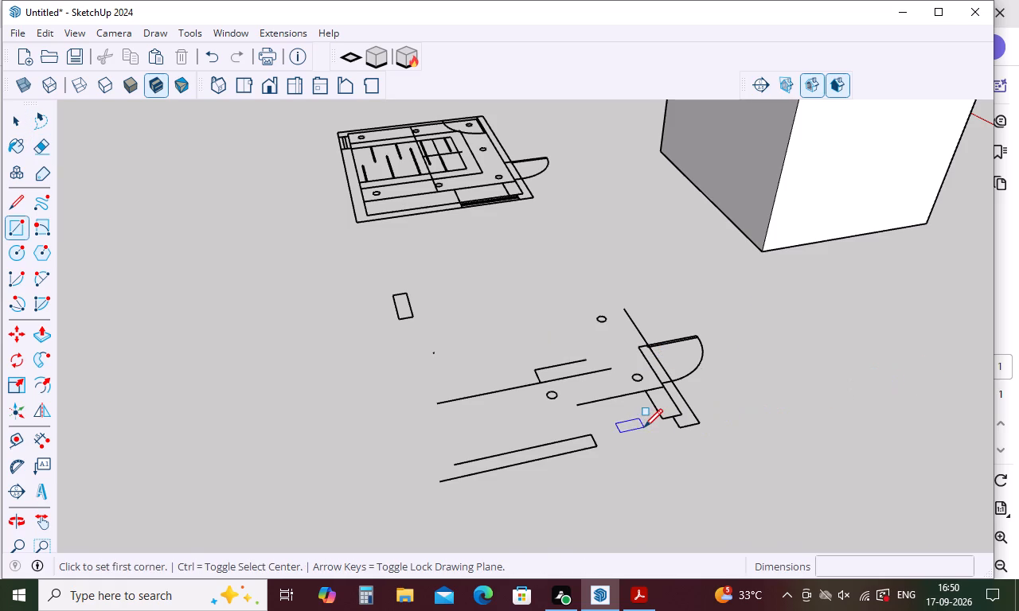
left_click(590, 434)
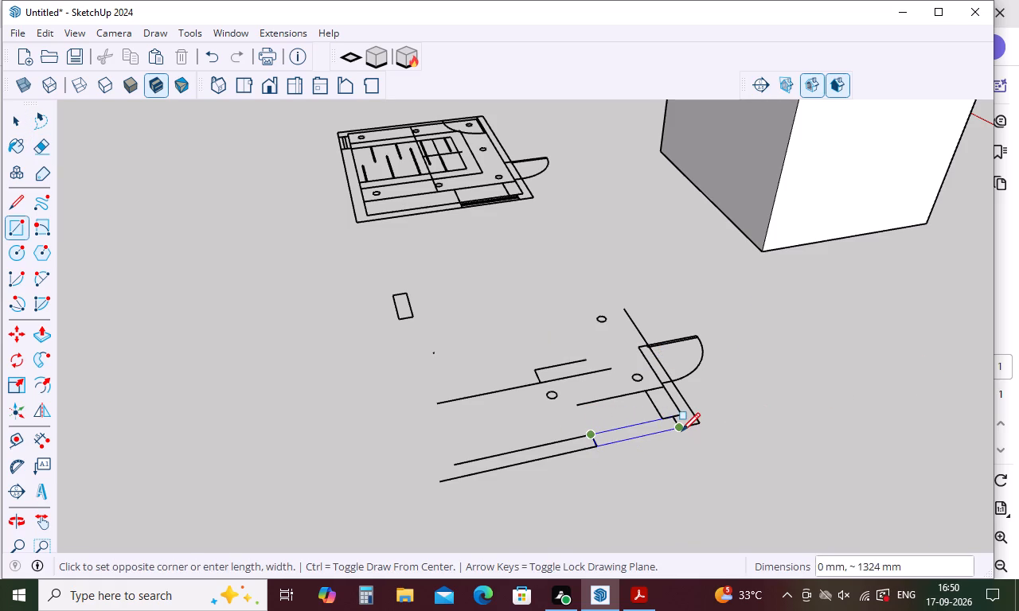
left_click(681, 431)
key("space")
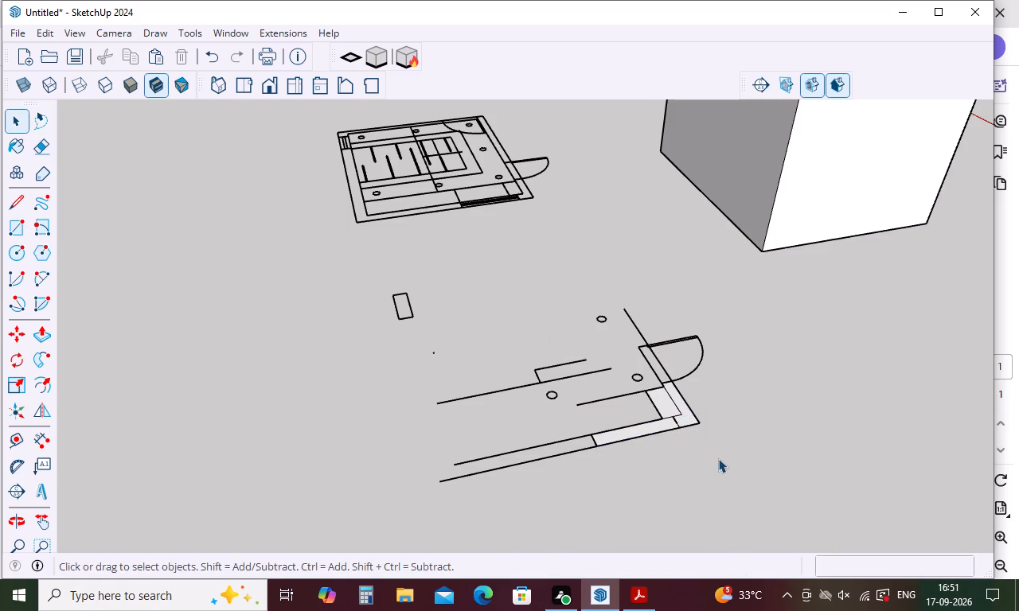
Erase the corner wall lines beside the front window rectangle and the inner front wall line on its other side.
key("e")
left_click_drag(693, 388, 623, 414)
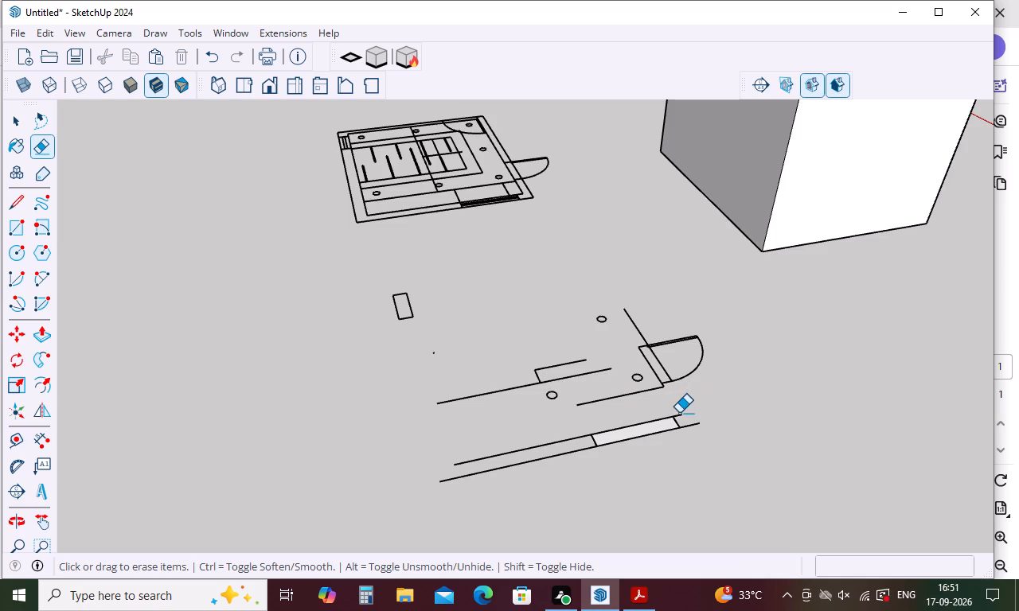
left_click(679, 414)
left_click_drag(689, 420, 693, 444)
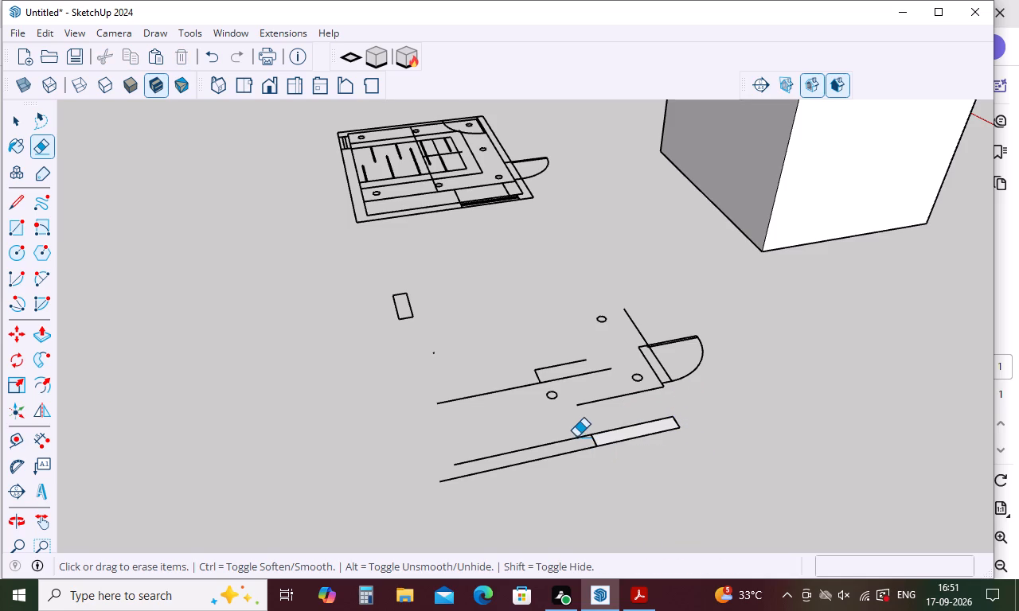
left_click(574, 441)
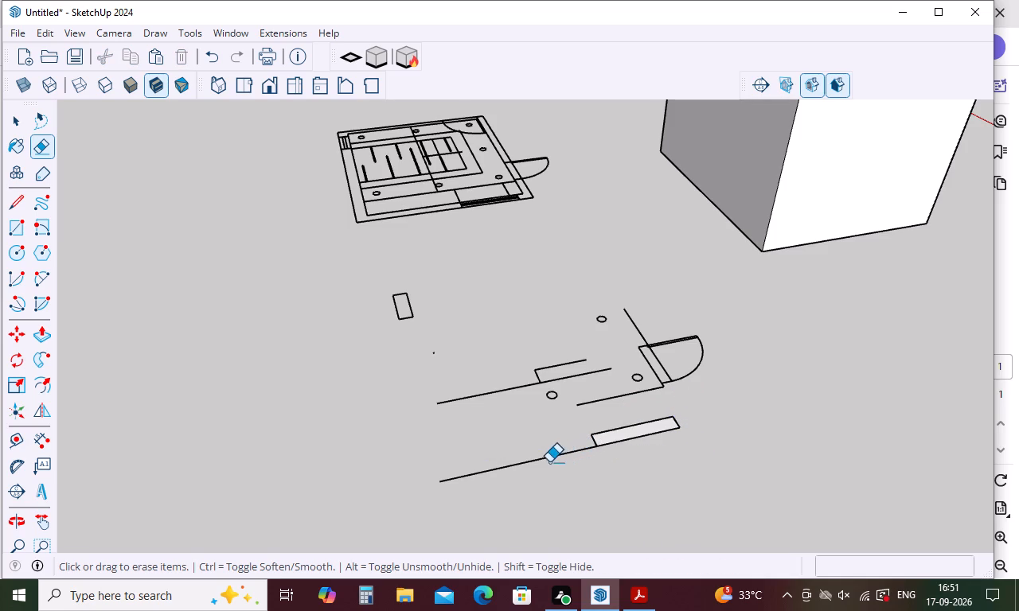
Draw a reference line about 914 mm long from the free end of the outer front wall line, along the side wall direction.
key("l")
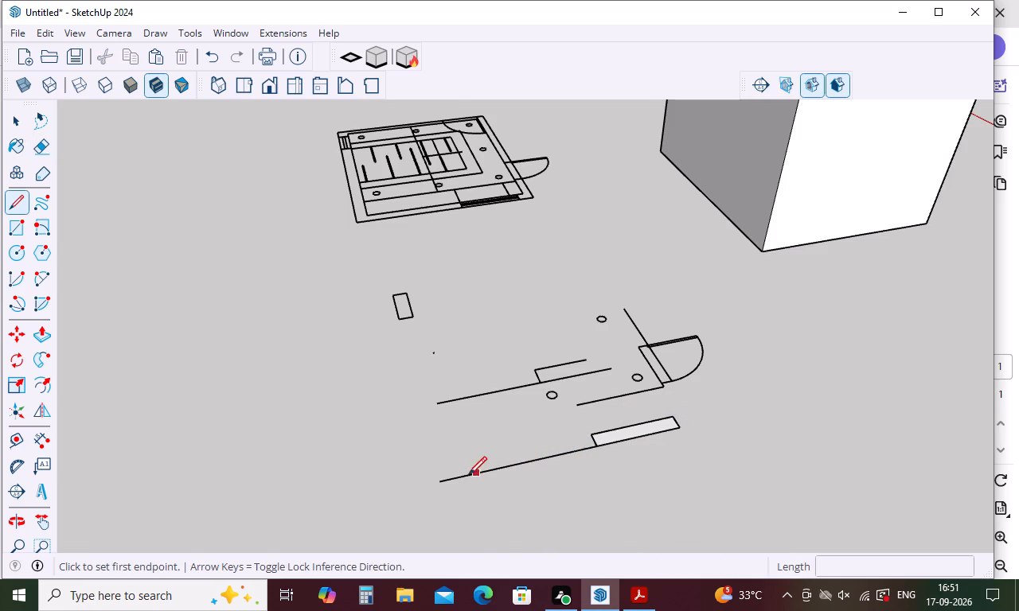
left_click(439, 481)
left_click(425, 440)
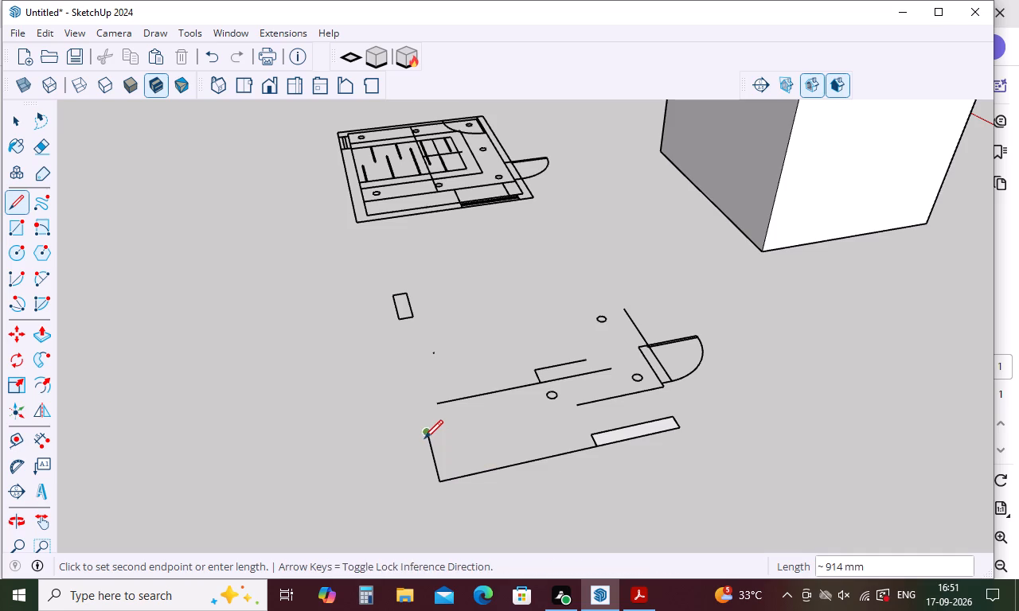
key("space")
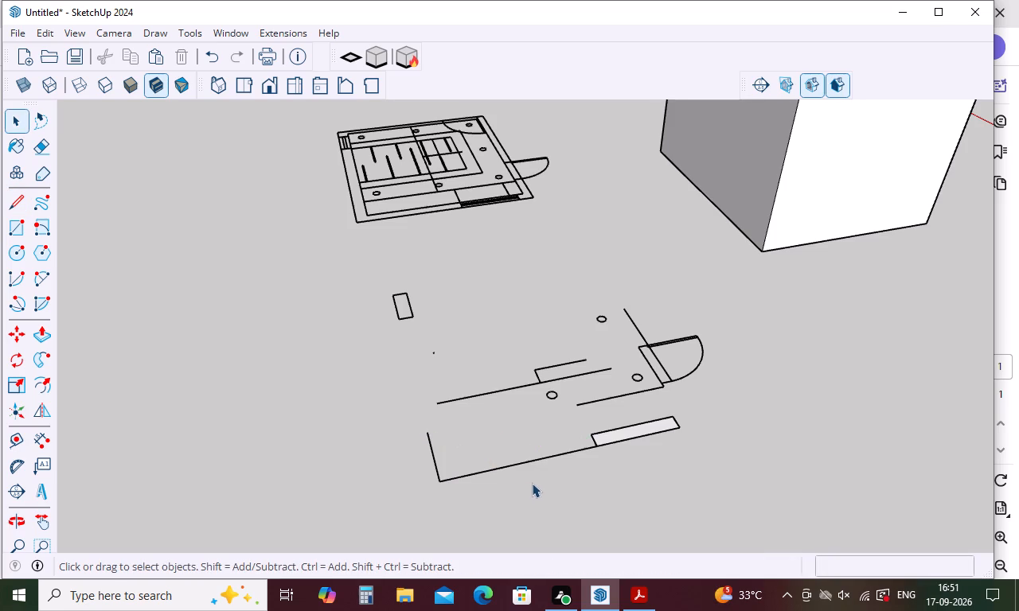
Erase the outer front wall line beside the window rectangle, the door swing, and the door-side wall lines with their stray ends.
key("e")
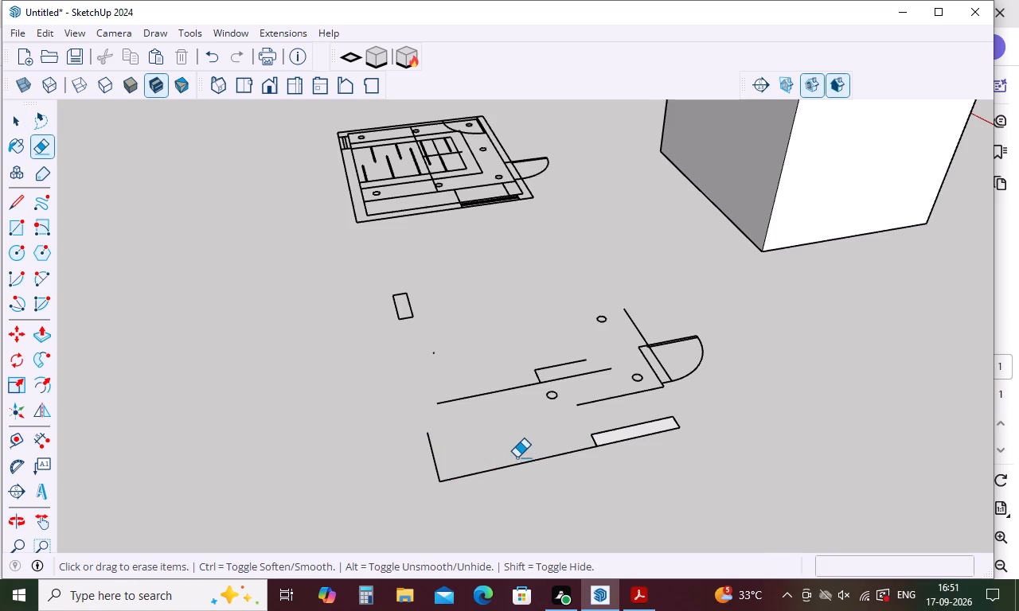
left_click_drag(517, 457, 517, 477)
left_click_drag(703, 331, 681, 360)
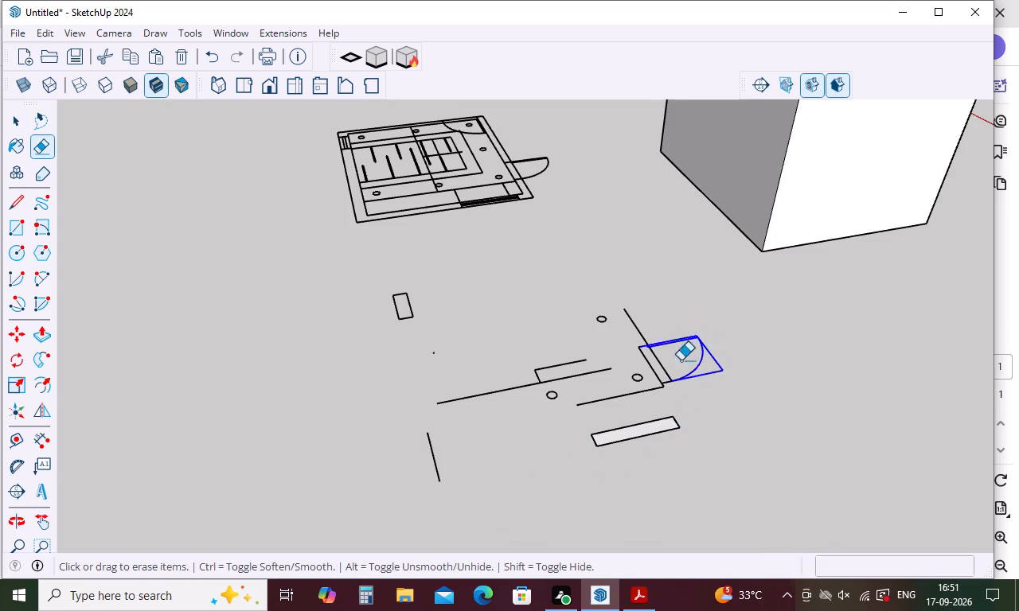
left_click_drag(681, 360, 630, 395)
left_click_drag(666, 383, 662, 391)
left_click_drag(650, 323, 631, 343)
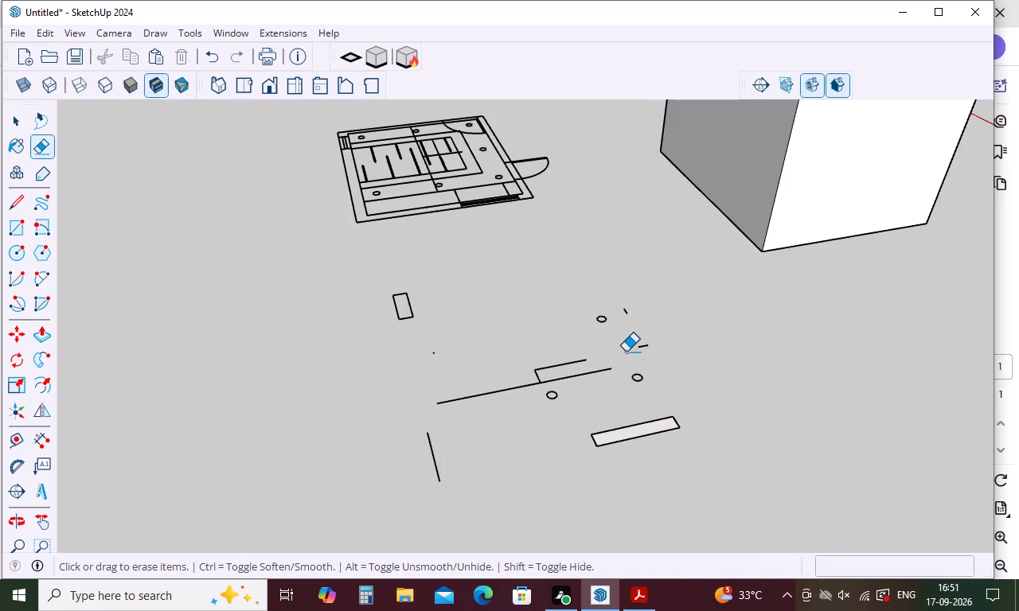
left_click_drag(630, 308, 617, 333)
left_click_drag(641, 342, 642, 364)
Erase the light circles, the remaining ceiling lines and the stray dot, keeping both opening rectangles and the reference line.
left_click_drag(650, 376, 616, 397)
left_click_drag(599, 320, 592, 363)
left_click_drag(594, 341, 557, 387)
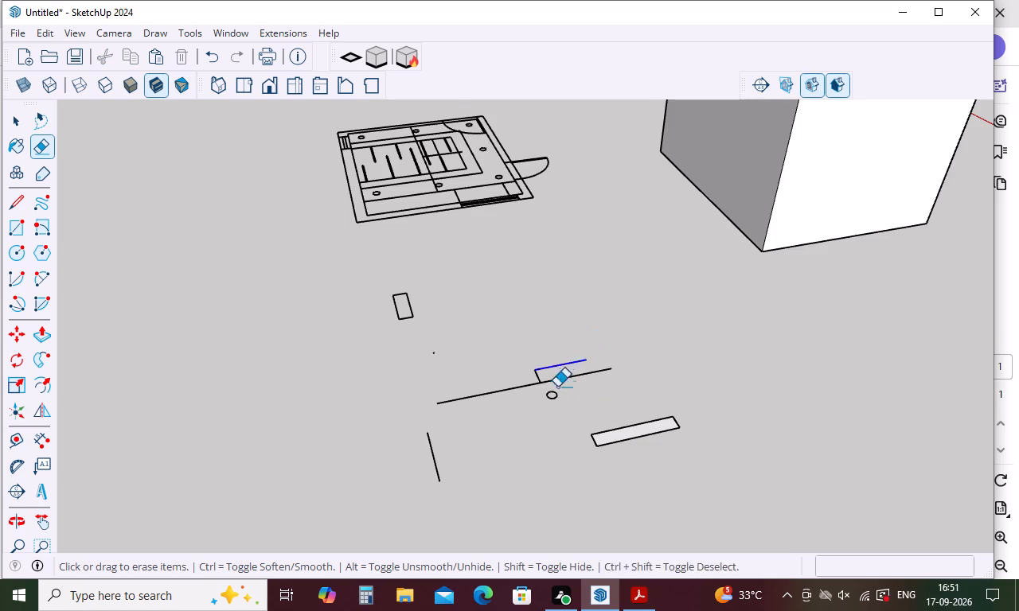
left_click_drag(557, 387, 552, 397)
left_click_drag(582, 377, 550, 399)
left_click_drag(547, 367, 524, 413)
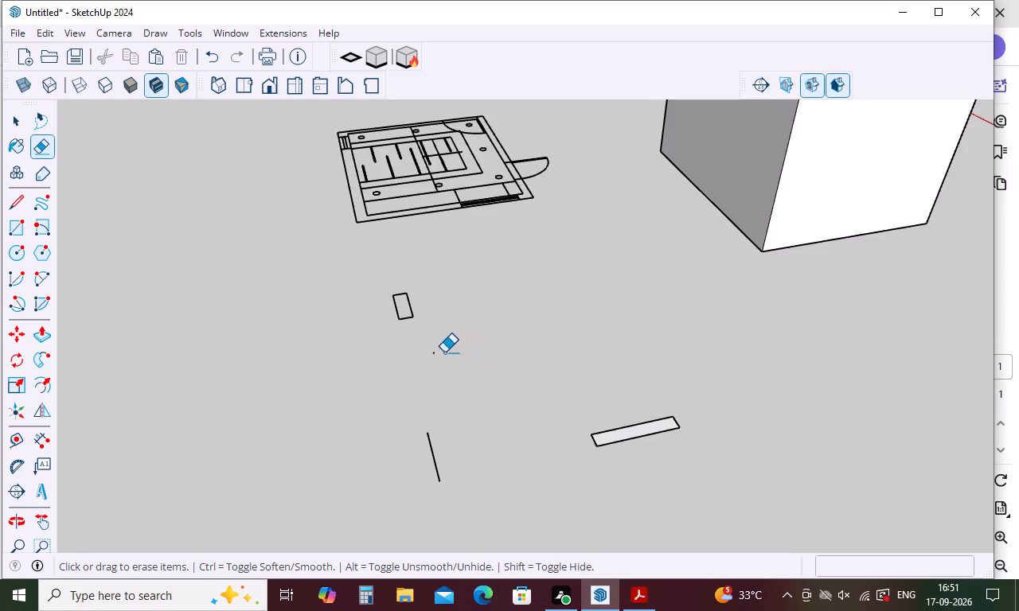
left_click_drag(441, 352, 403, 402)
key("space")
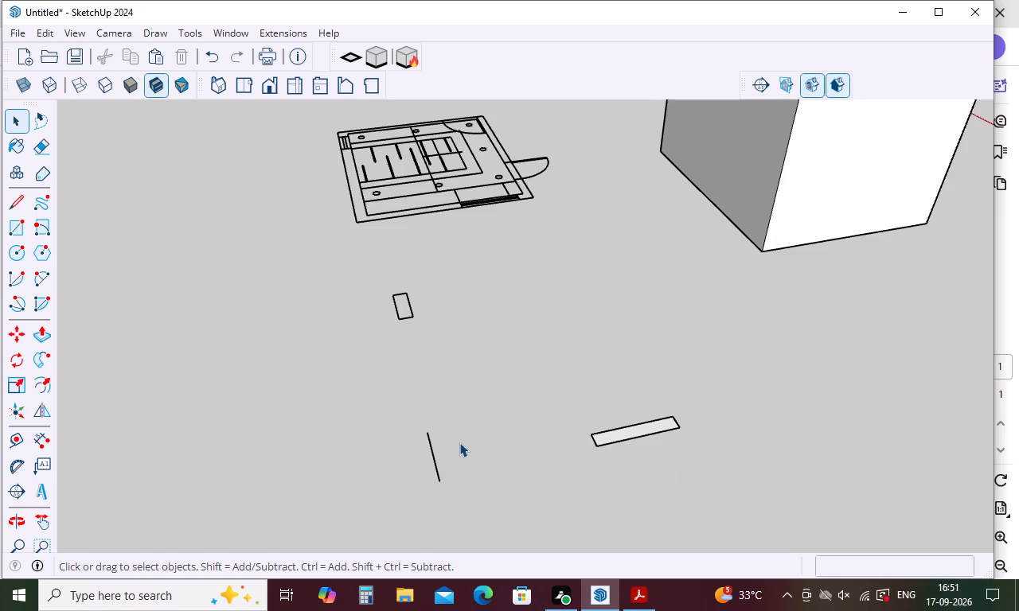
key("Escape")
Draw a rectangle over the small isolated window outline at the rear corner to fill it with a face.
key("r")
left_click(395, 294)
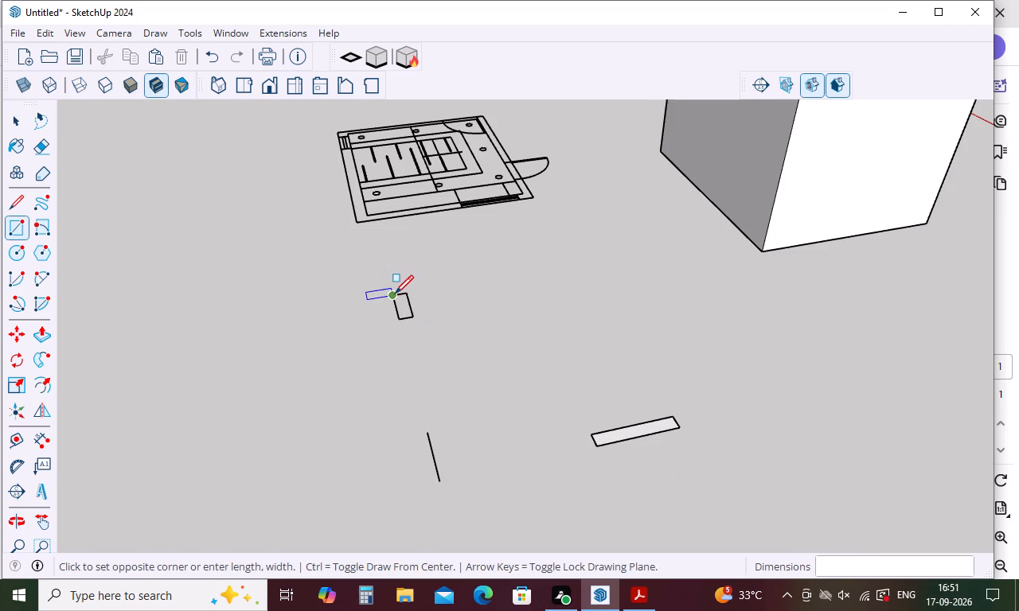
left_click(410, 321)
key("space")
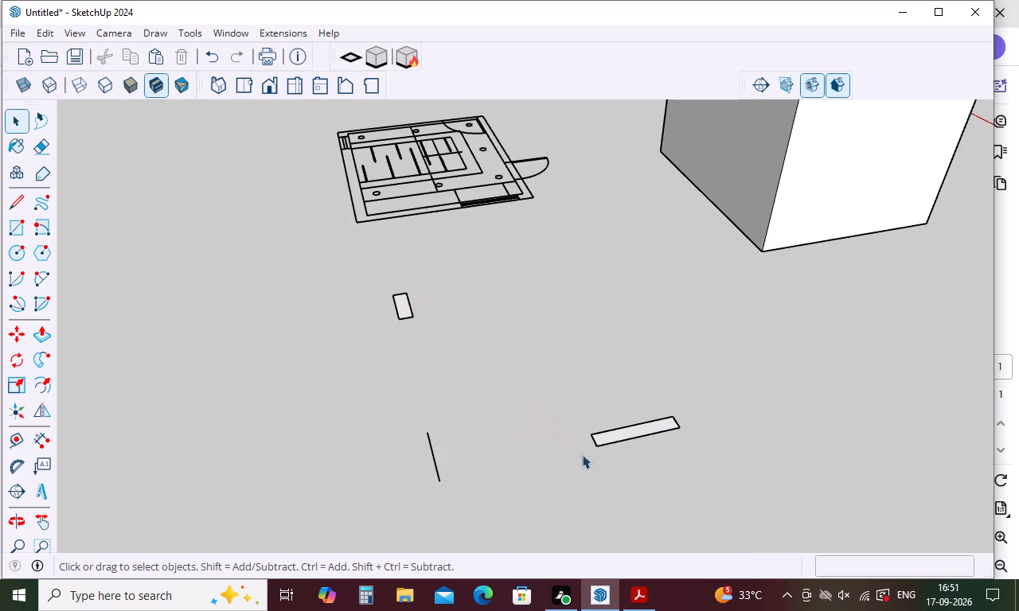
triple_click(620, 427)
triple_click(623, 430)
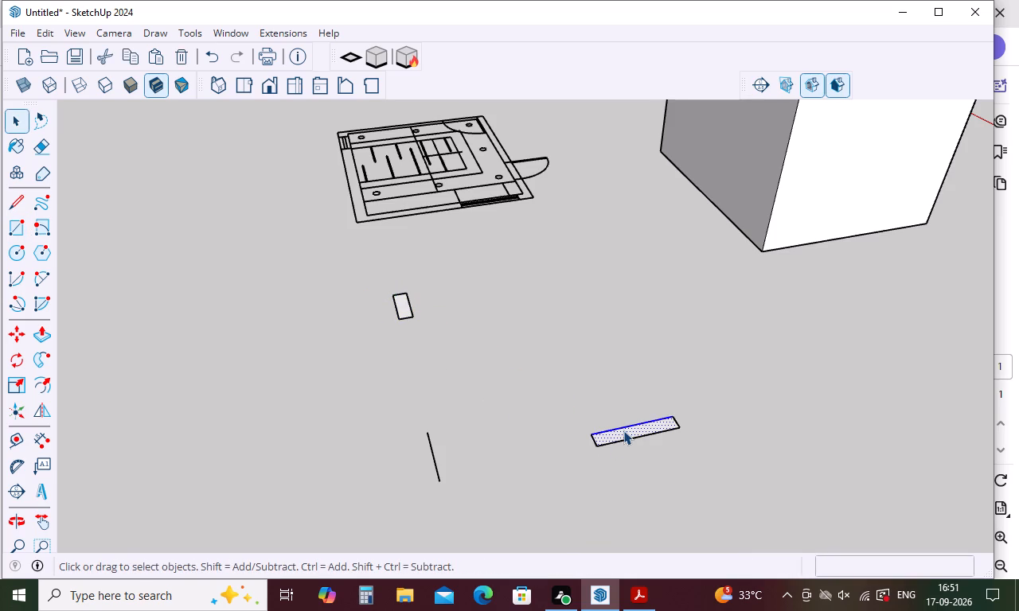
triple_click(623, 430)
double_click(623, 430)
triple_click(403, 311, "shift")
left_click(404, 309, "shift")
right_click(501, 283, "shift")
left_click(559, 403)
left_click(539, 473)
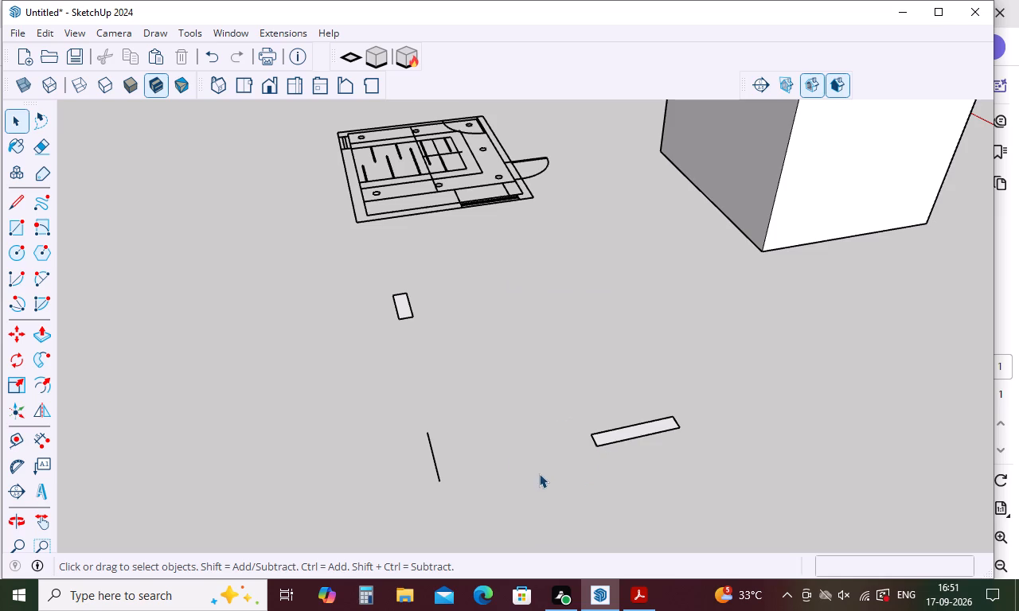
Move the wall group by its front bottom outer corner onto the front end of the reference line.
scroll(479, 416, "down", 4)
key("space")
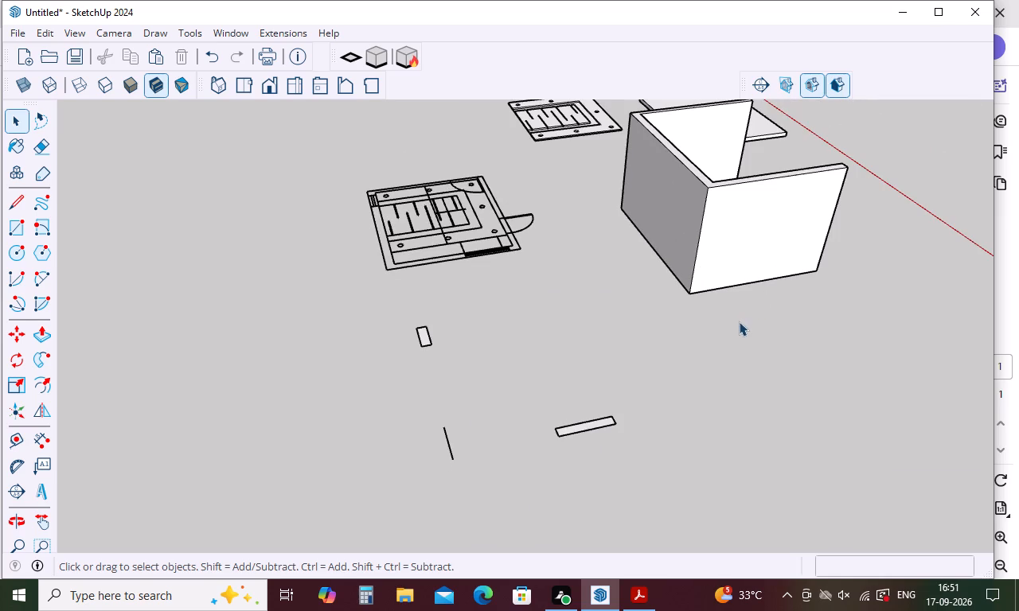
key("m")
left_click(690, 296)
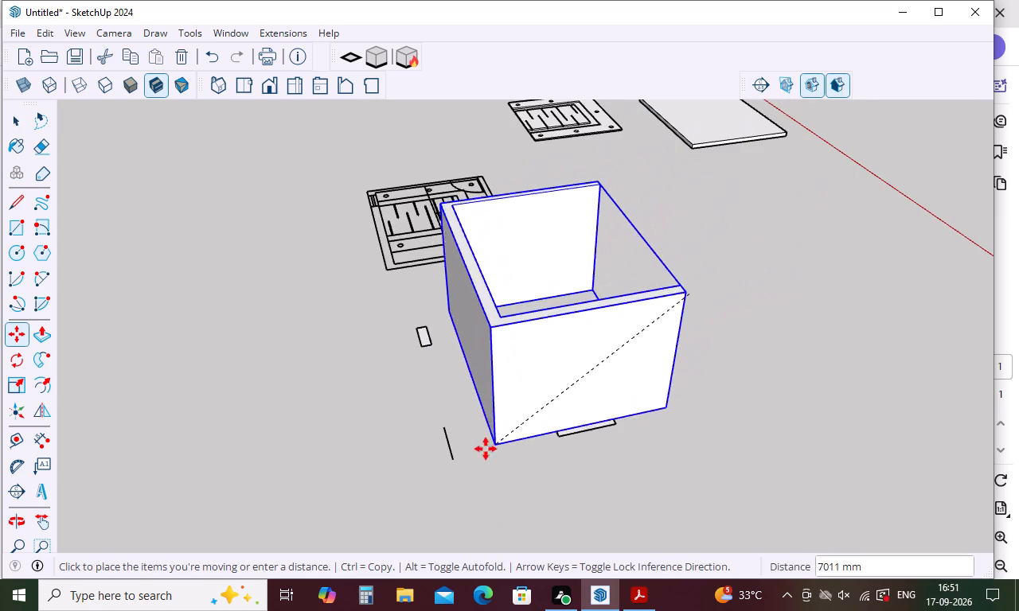
left_click(451, 458)
scroll(498, 459, "down", 2)
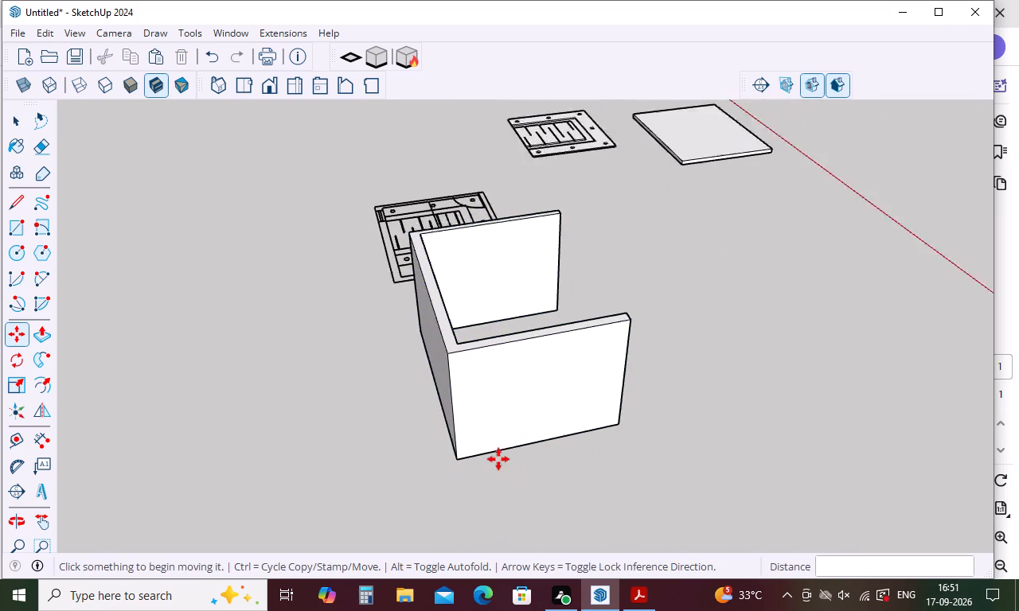
scroll(498, 459, "down", 2)
Turn on hidden back edges and Push/Pull the front window rectangle up 4'.
key("k")
scroll(581, 442, "up", 3)
middle_click_drag(581, 442, 544, 414)
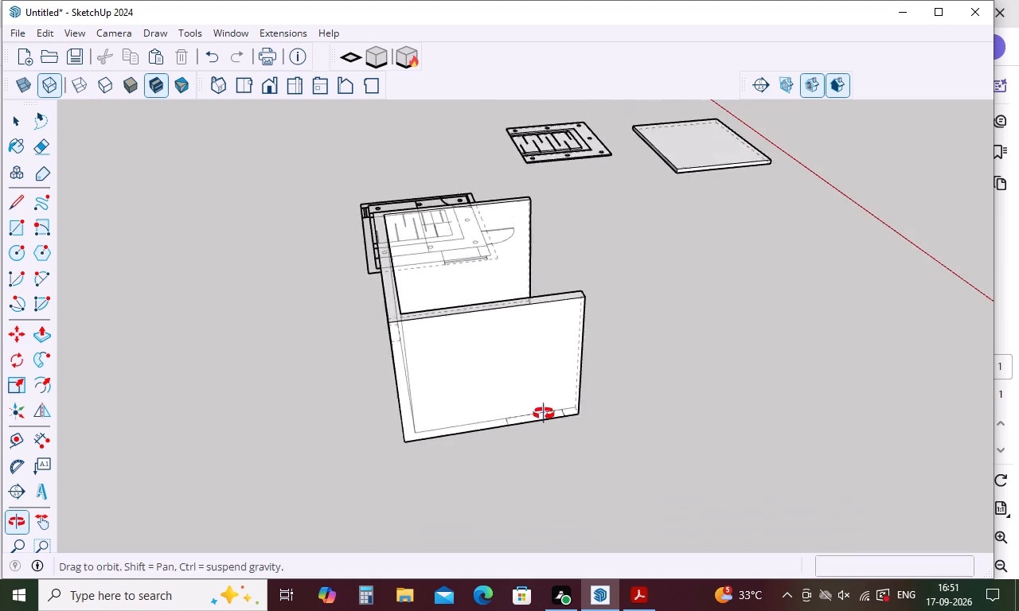
middle_click_drag(544, 414, 506, 372)
key("p")
scroll(464, 327, "up", 4)
middle_click_drag(468, 346, 508, 408)
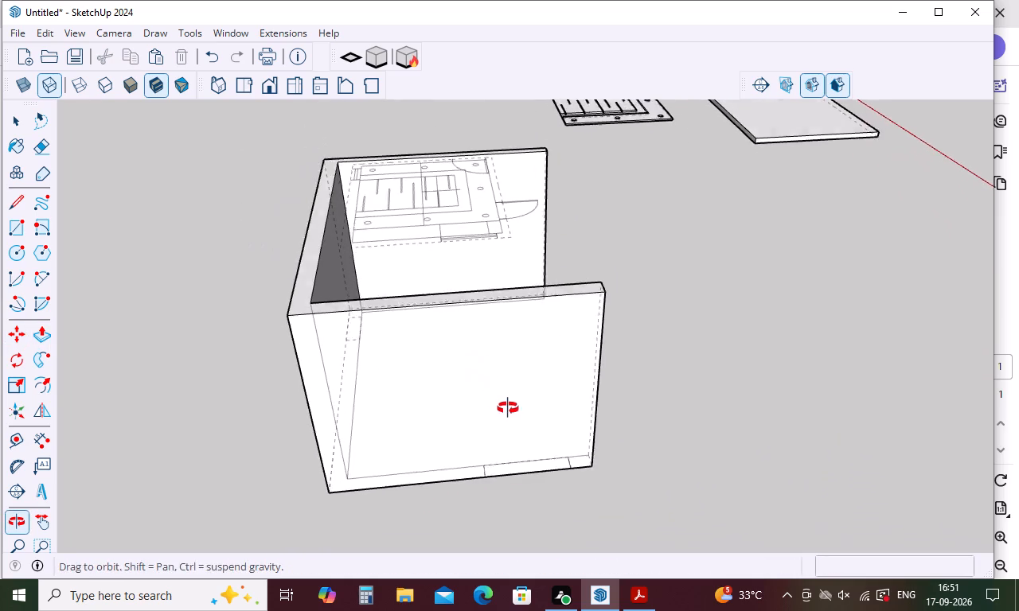
middle_click_drag(508, 408, 509, 409)
left_click(543, 471)
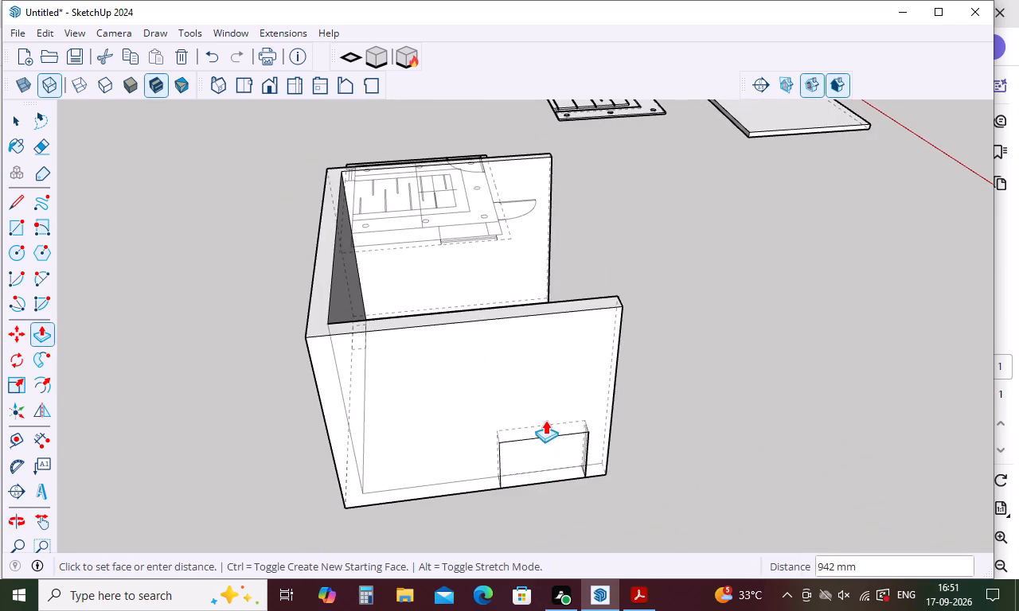
middle_click_drag(542, 405, 538, 344)
type("4'")
key("Return")
Push/Pull the window box's front face outward by about 524 mm, past the outer face of the front wall.
left_click(533, 342)
left_click(534, 361)
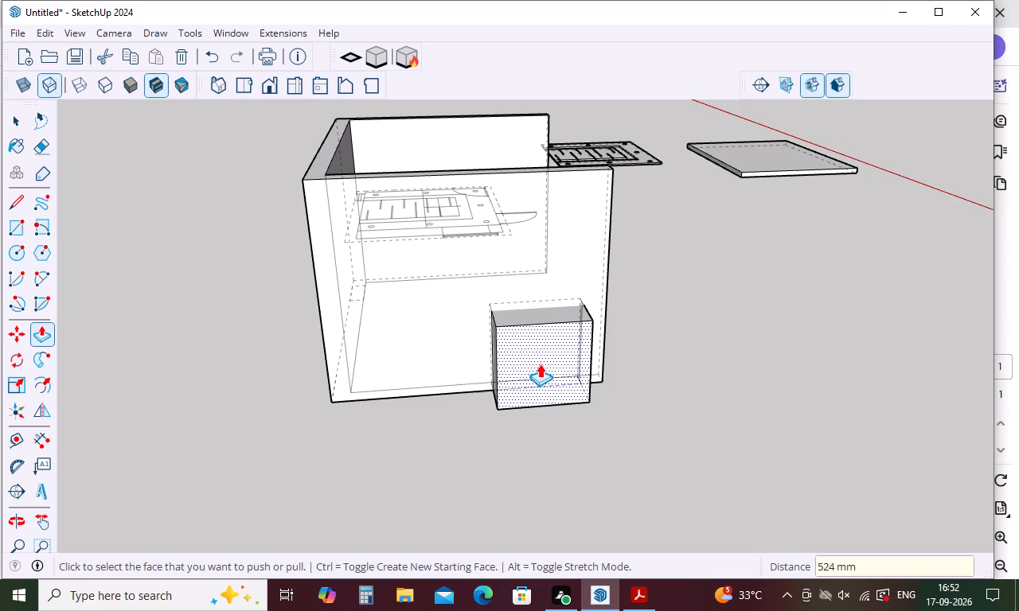
Select the whole window box and make it a group.
key("space")
triple_click(555, 382)
left_click(555, 382)
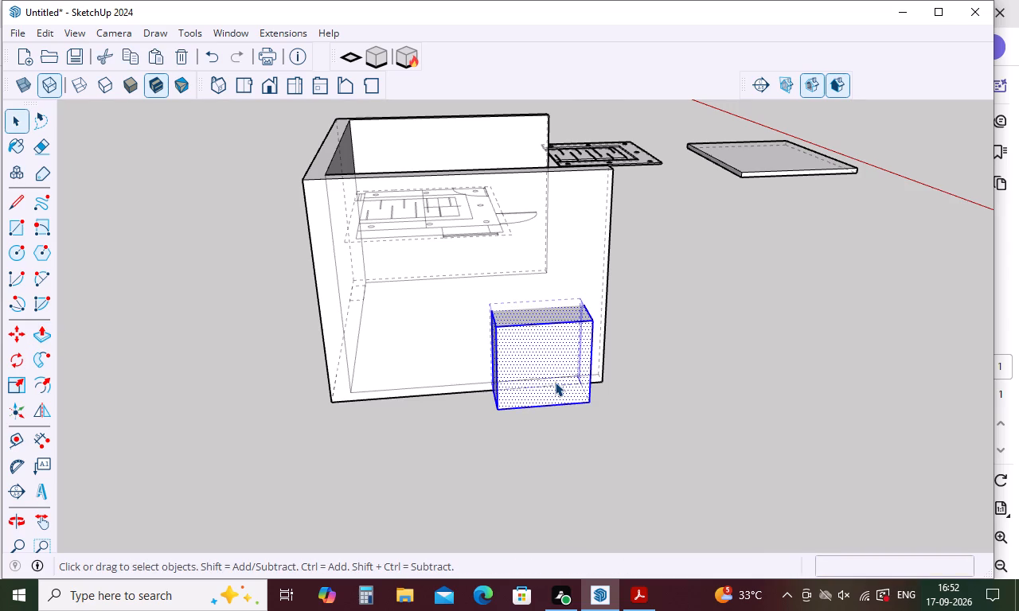
right_click(555, 382)
left_click(608, 231)
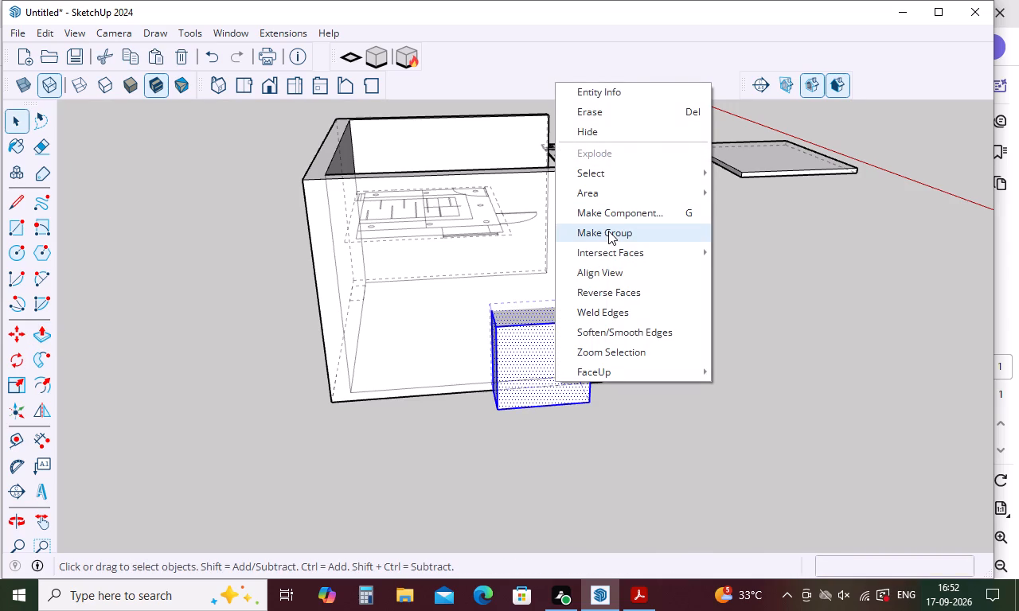
key("space")
Move the window box group up 3' along the front wall.
key("m")
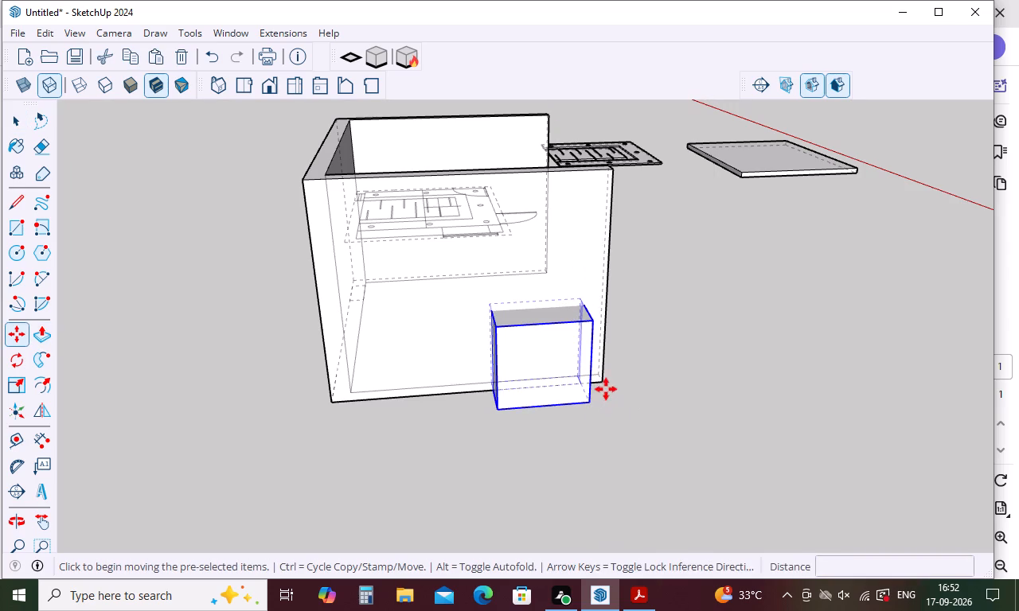
left_click(603, 382)
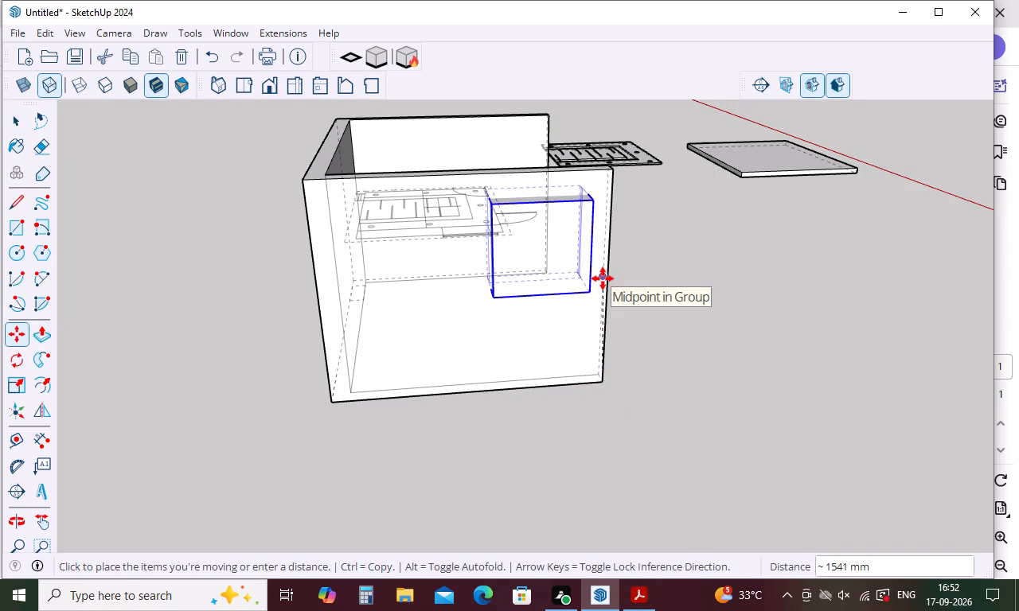
type("3'")
key("Return")
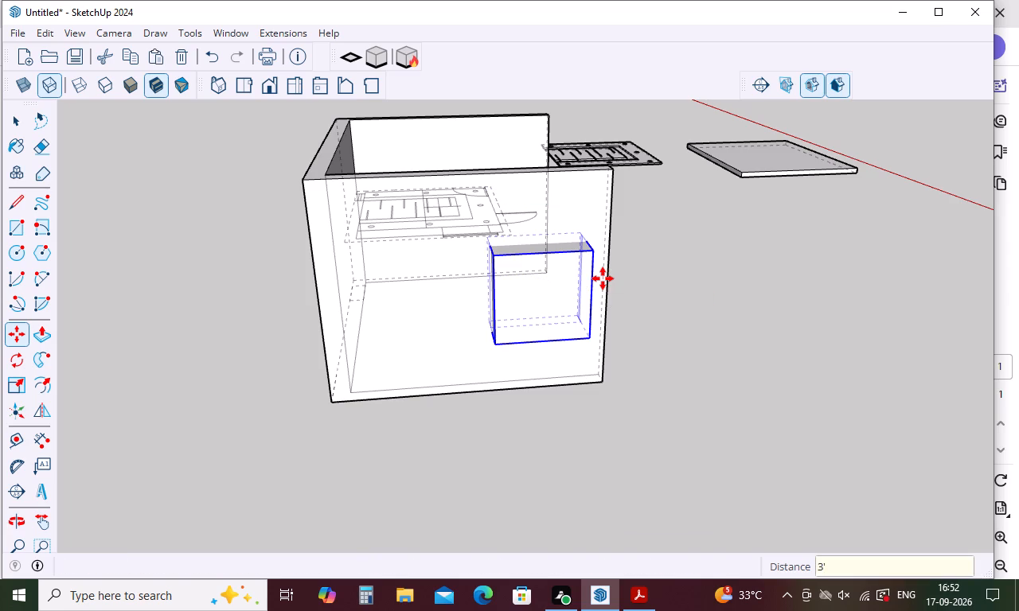
key("space")
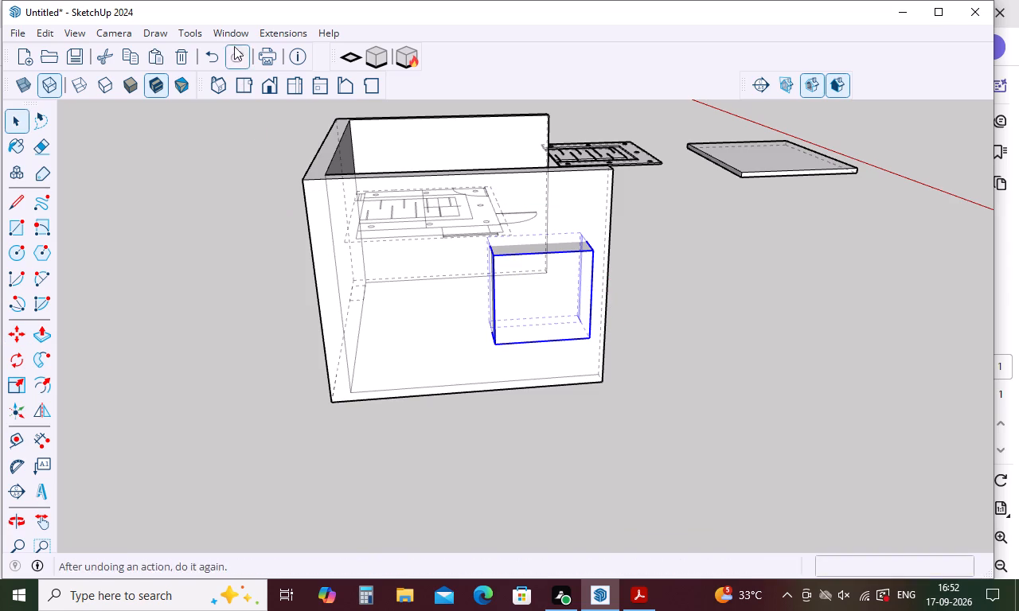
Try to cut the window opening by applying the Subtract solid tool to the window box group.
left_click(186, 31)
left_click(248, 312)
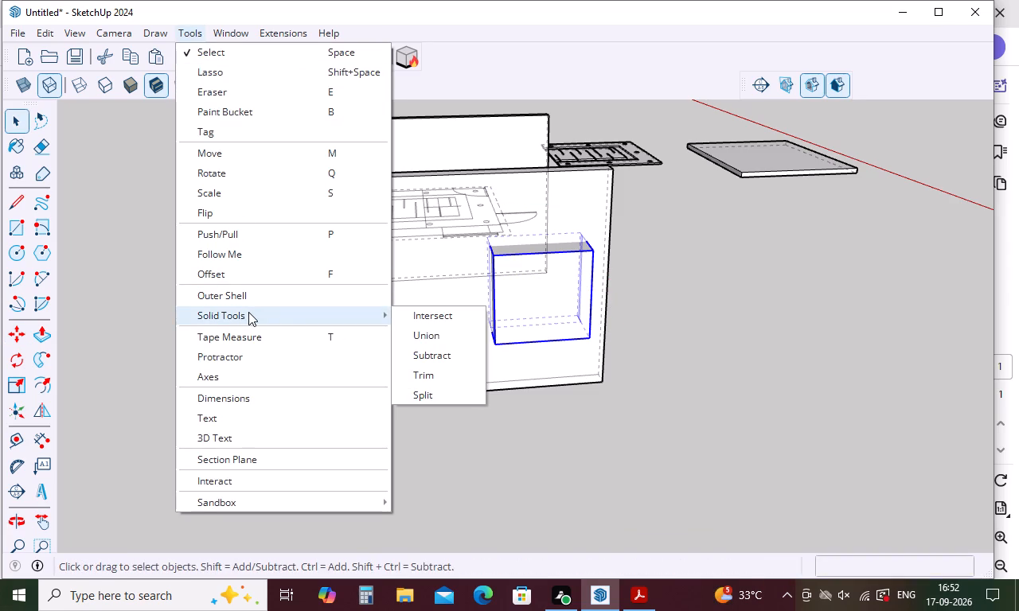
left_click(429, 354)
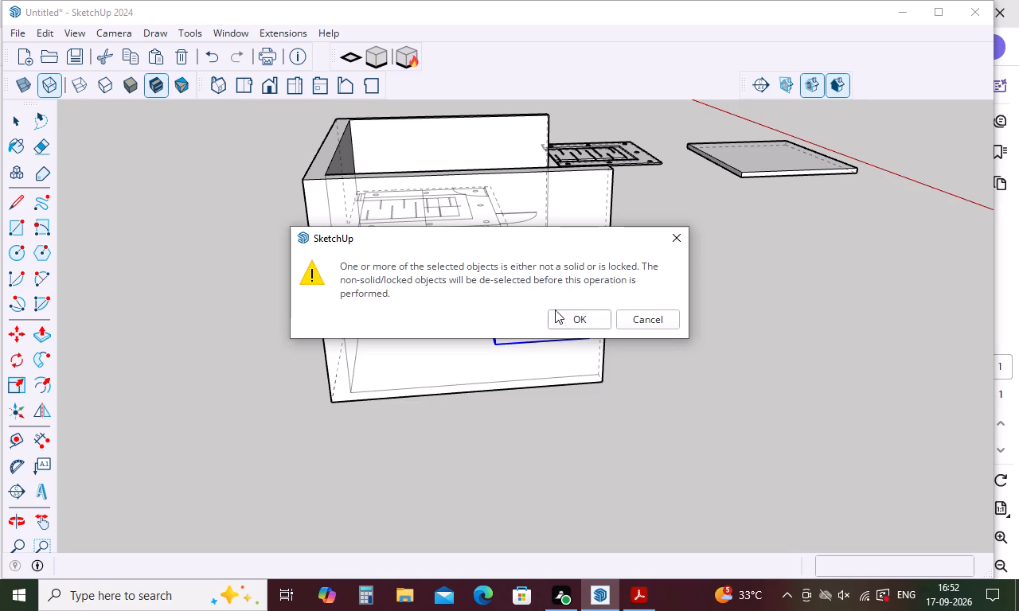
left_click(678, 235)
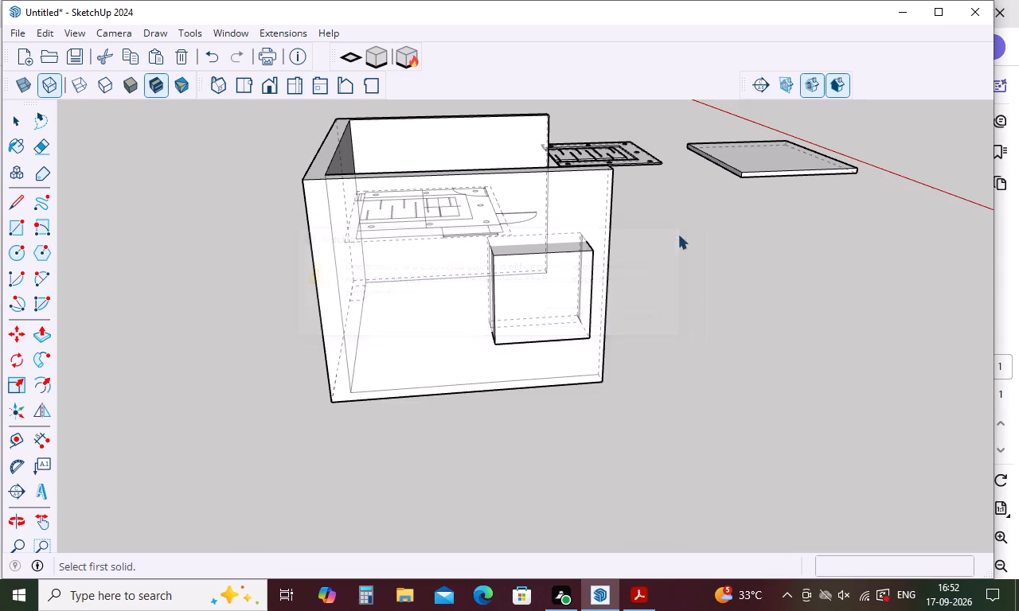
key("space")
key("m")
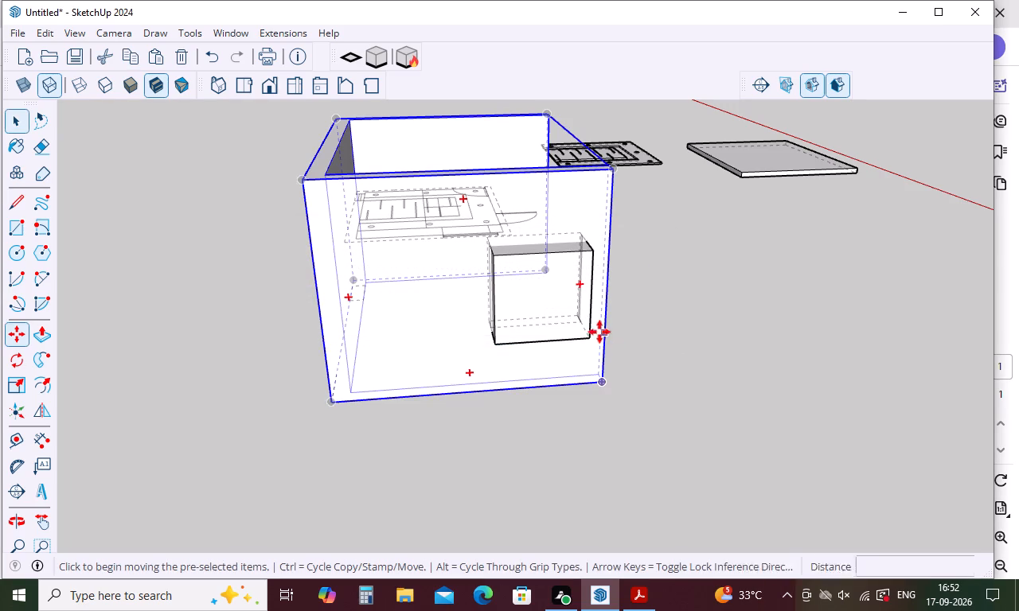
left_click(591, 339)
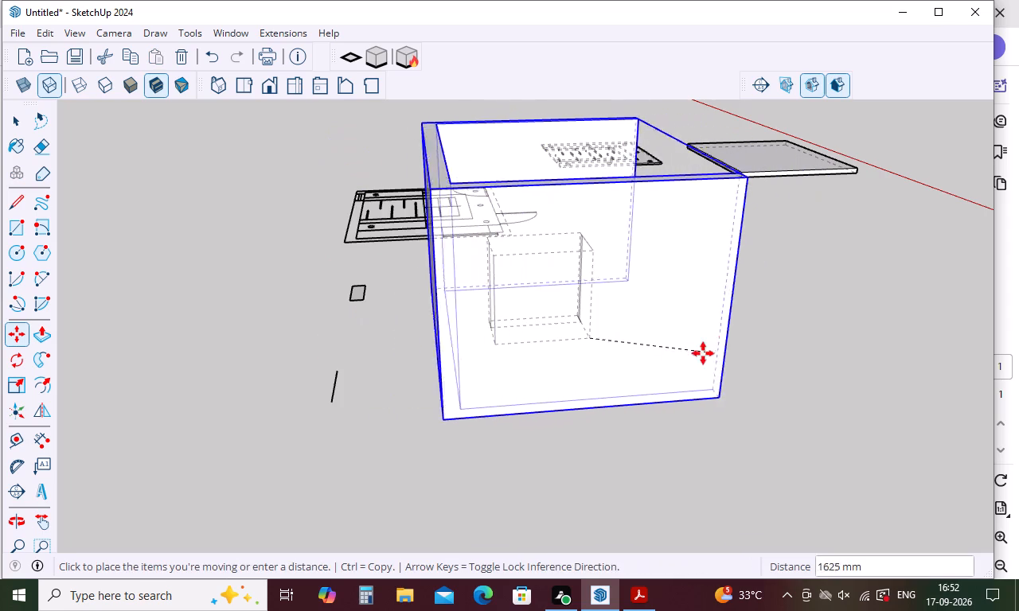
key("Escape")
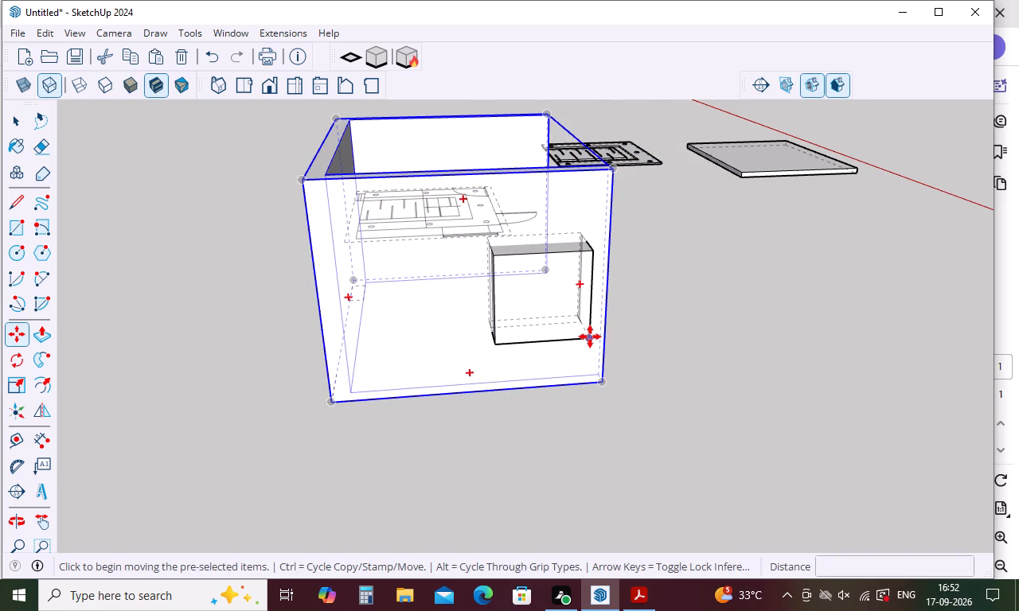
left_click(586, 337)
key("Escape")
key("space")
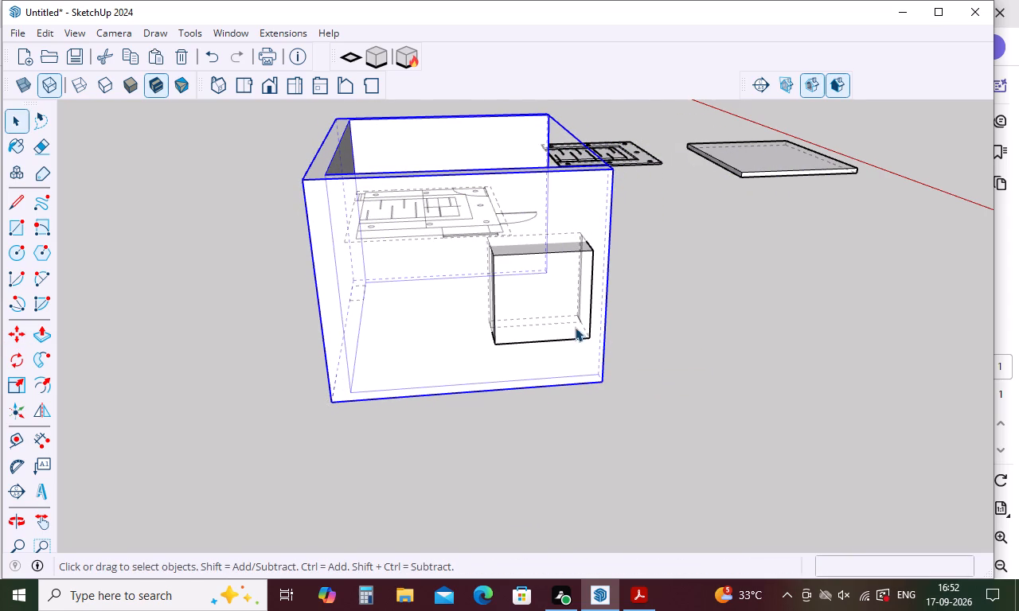
Move the window box group out of the front wall to the empty space beside the walls.
left_click(572, 326)
key("m")
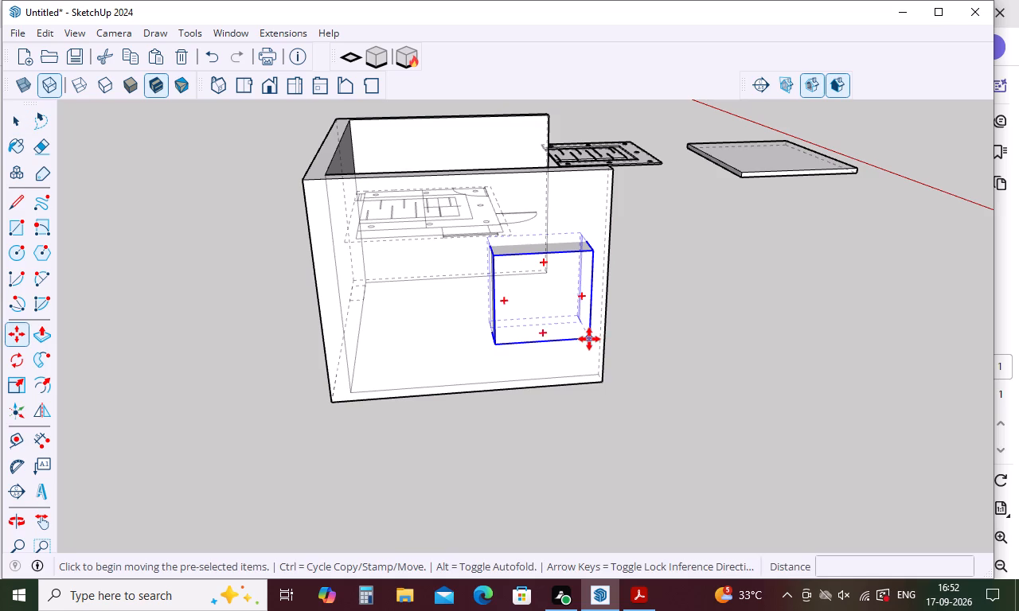
left_click(589, 339)
left_click(822, 339)
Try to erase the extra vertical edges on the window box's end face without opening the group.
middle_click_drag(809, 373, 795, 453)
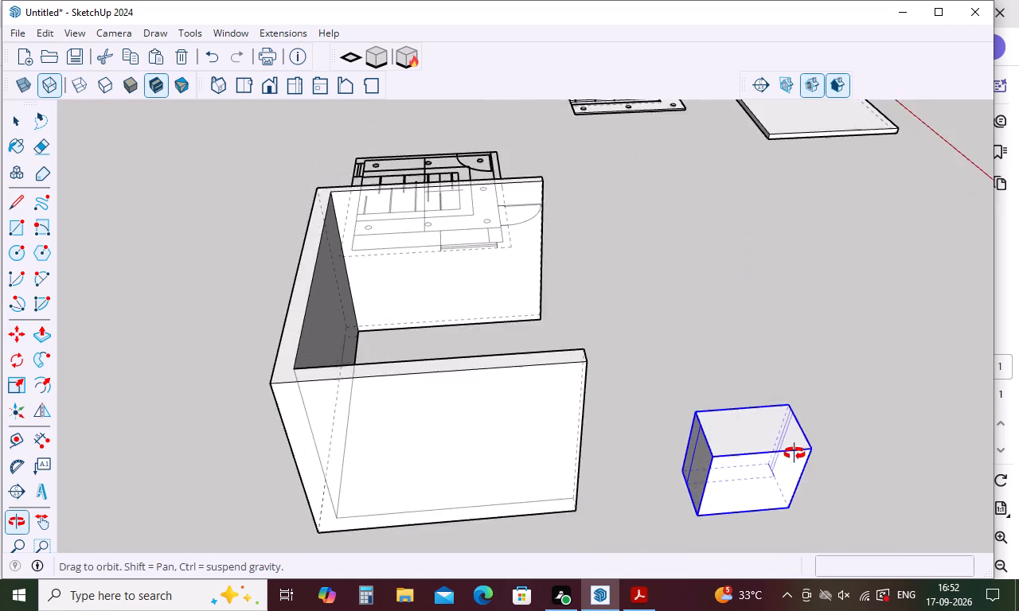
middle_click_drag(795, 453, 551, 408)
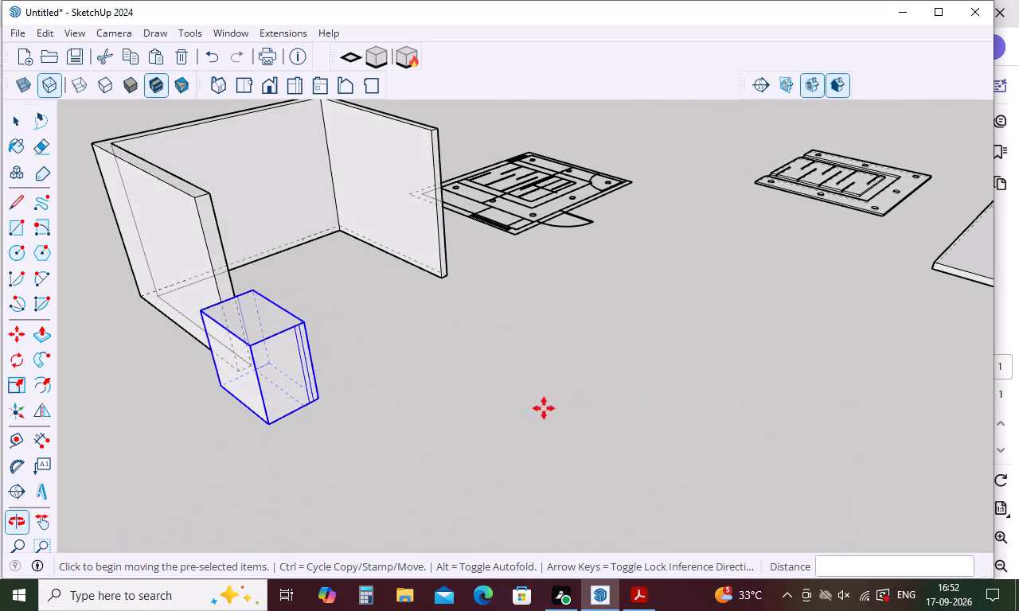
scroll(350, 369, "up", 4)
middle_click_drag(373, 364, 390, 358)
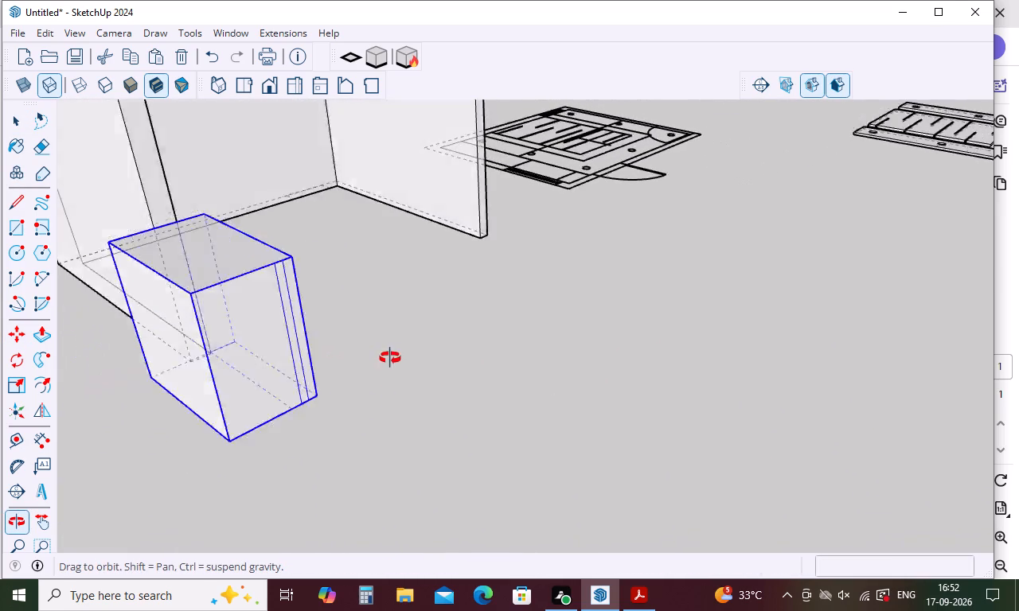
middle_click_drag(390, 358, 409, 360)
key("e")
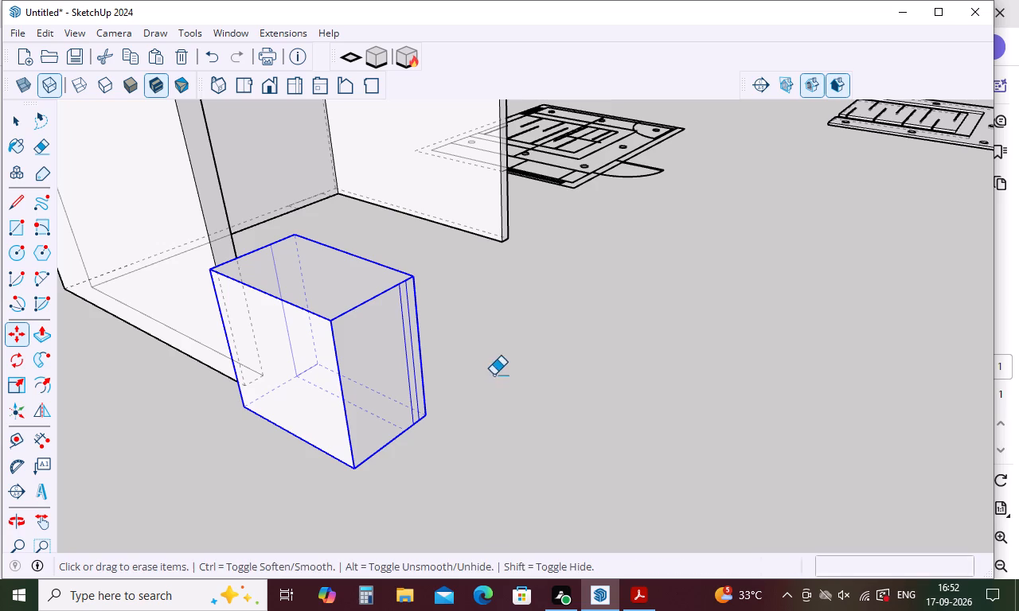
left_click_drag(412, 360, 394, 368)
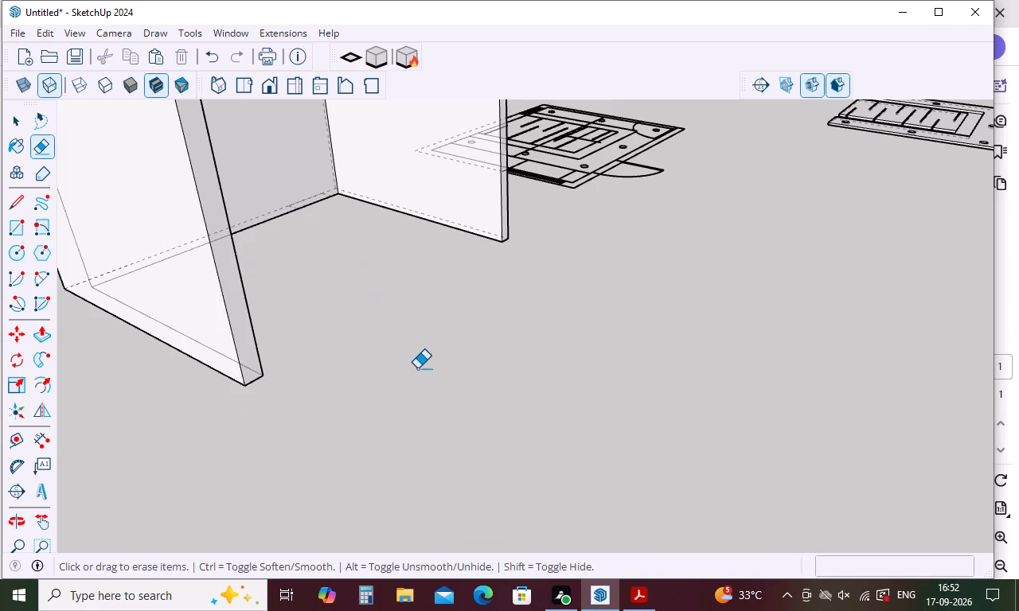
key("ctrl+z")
Open the window box group for editing and erase the two extra vertical edges on its end face.
key("space")
double_click(330, 392)
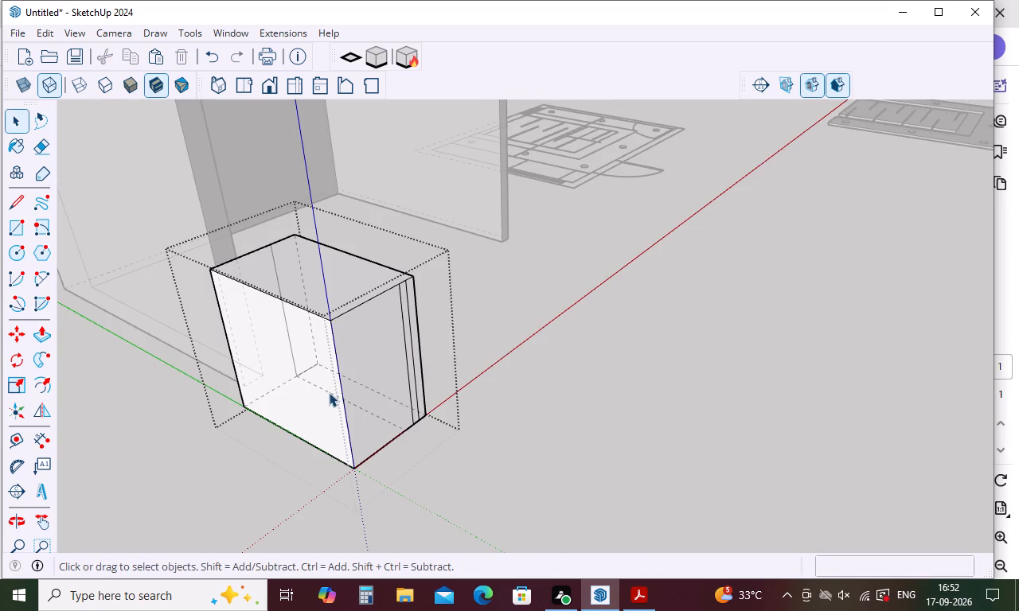
key("e")
middle_click_drag(441, 372, 380, 368)
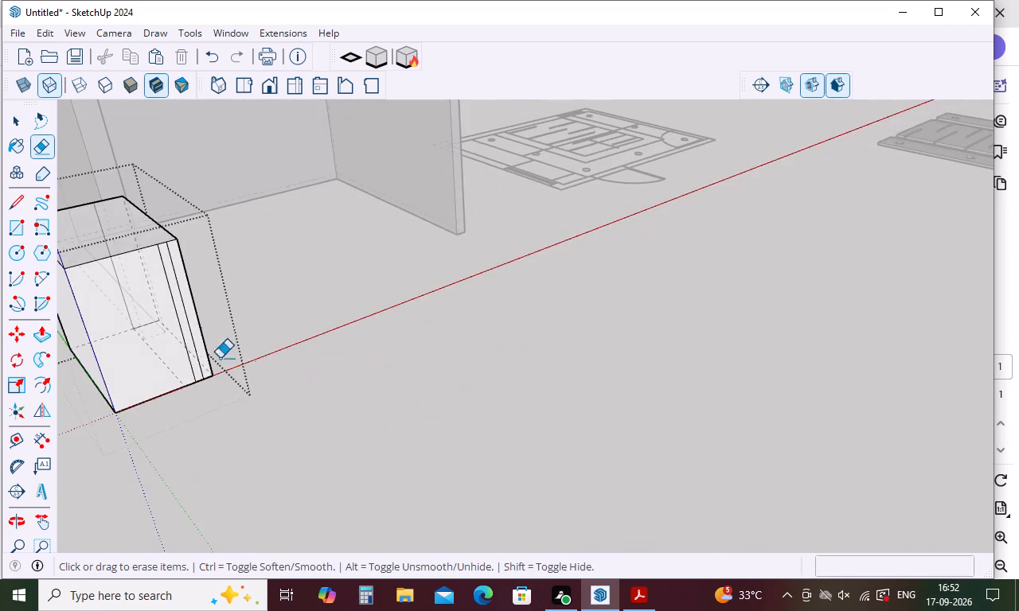
scroll(188, 325, "up", 7)
left_click_drag(180, 298, 161, 317)
Erase the extra vertical edge on the opposite end face of the window box, the end nearer the walls.
scroll(225, 312, "down", 4)
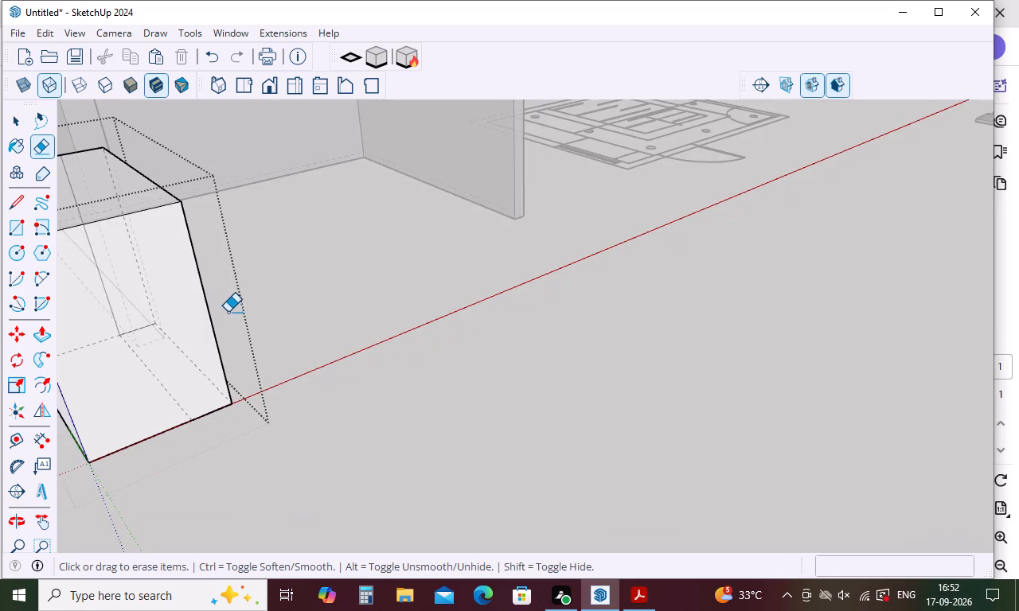
scroll(232, 325, "down", 9)
middle_click_drag(228, 349, 634, 377)
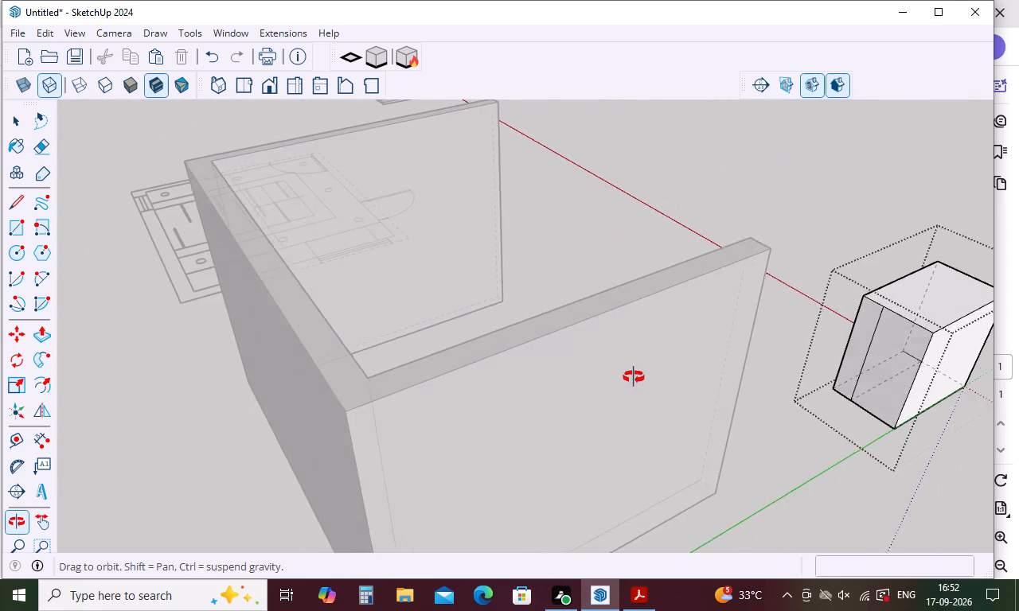
middle_click_drag(634, 377, 636, 377)
scroll(898, 336, "up", 4)
left_click_drag(885, 328, 880, 328)
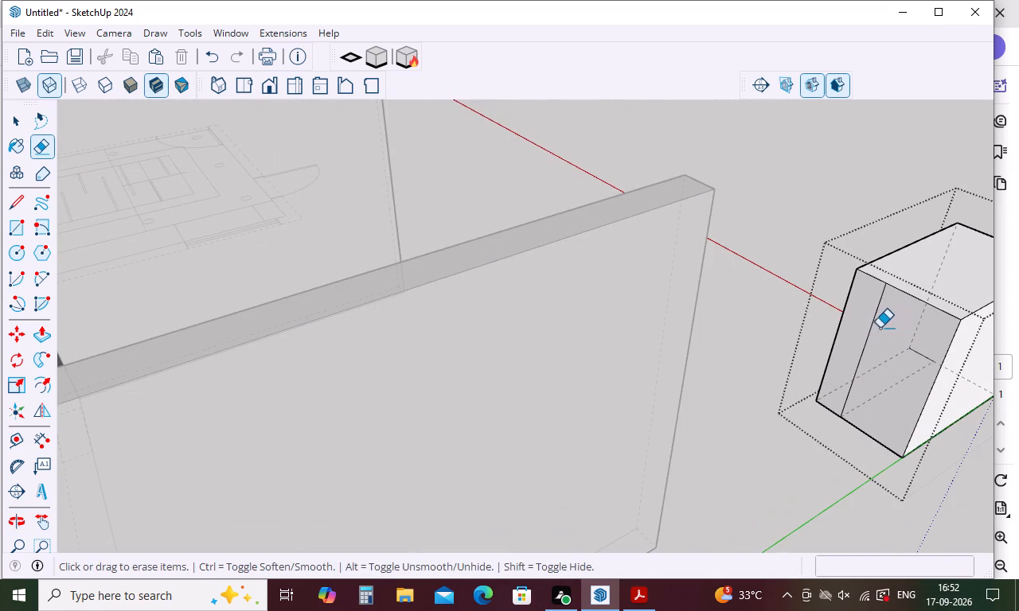
left_click_drag(880, 328, 861, 348)
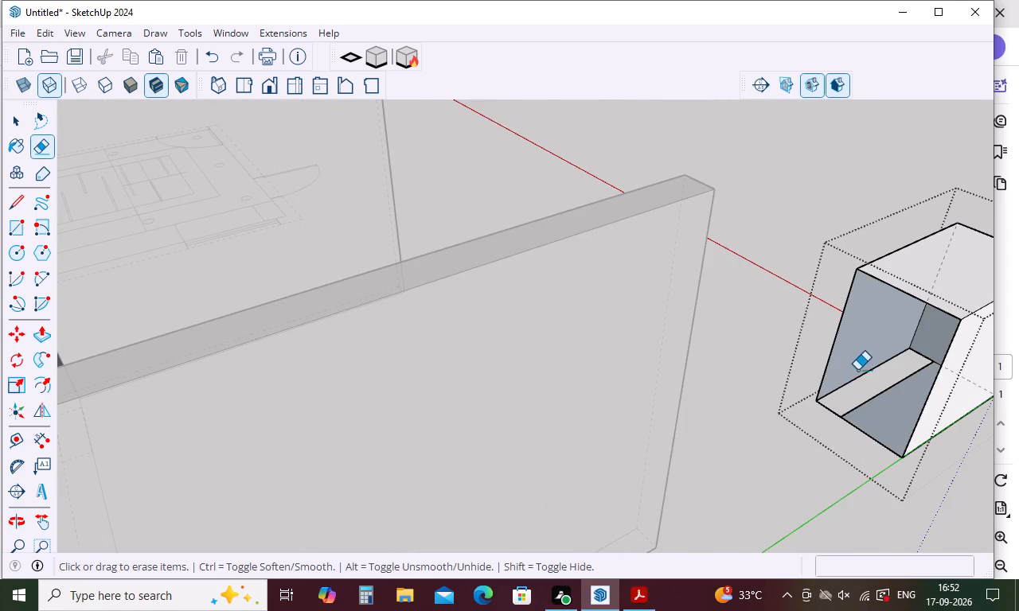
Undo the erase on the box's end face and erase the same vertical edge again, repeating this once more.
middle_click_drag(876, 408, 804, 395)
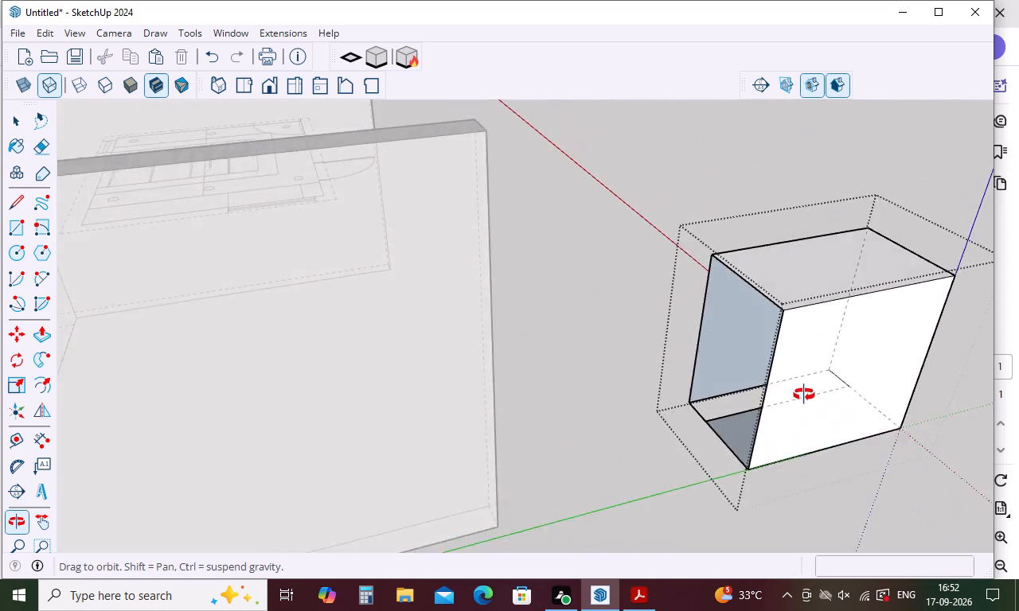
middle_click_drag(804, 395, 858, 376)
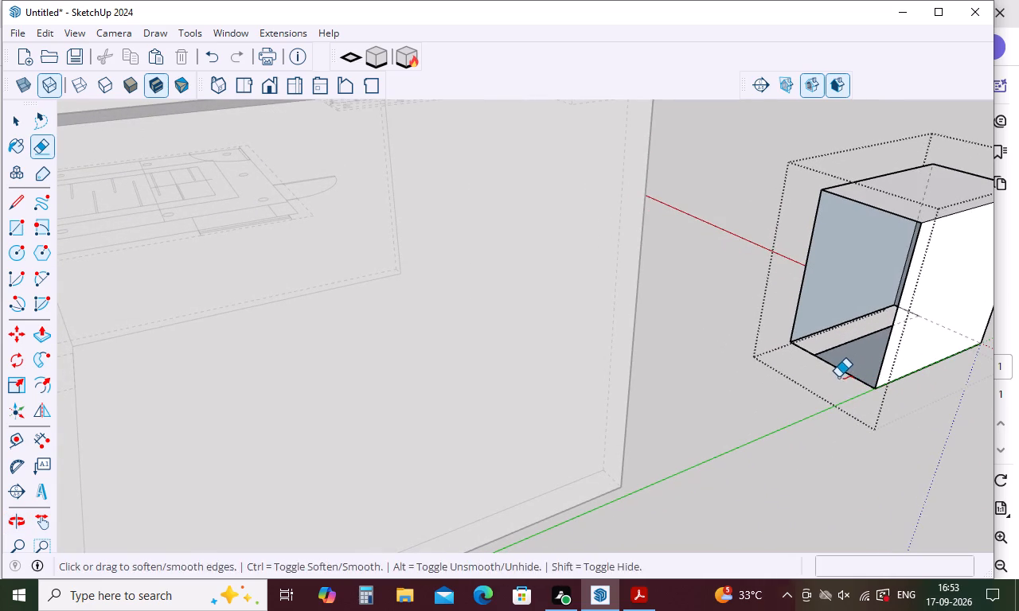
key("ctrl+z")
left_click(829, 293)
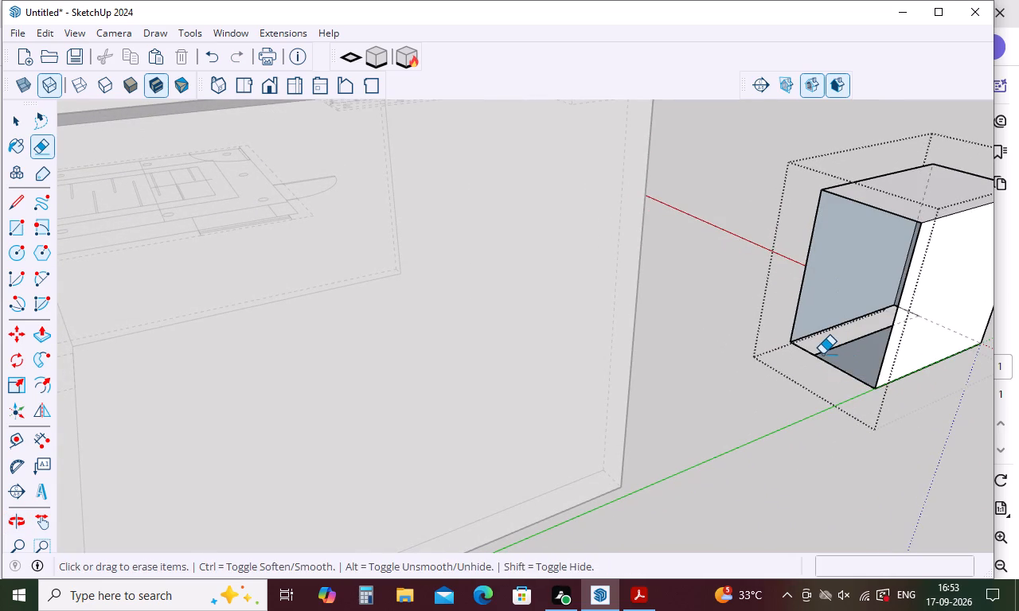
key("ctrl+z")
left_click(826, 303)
Erase the extra edge running along the underside of the window box.
middle_click_drag(947, 382, 814, 92)
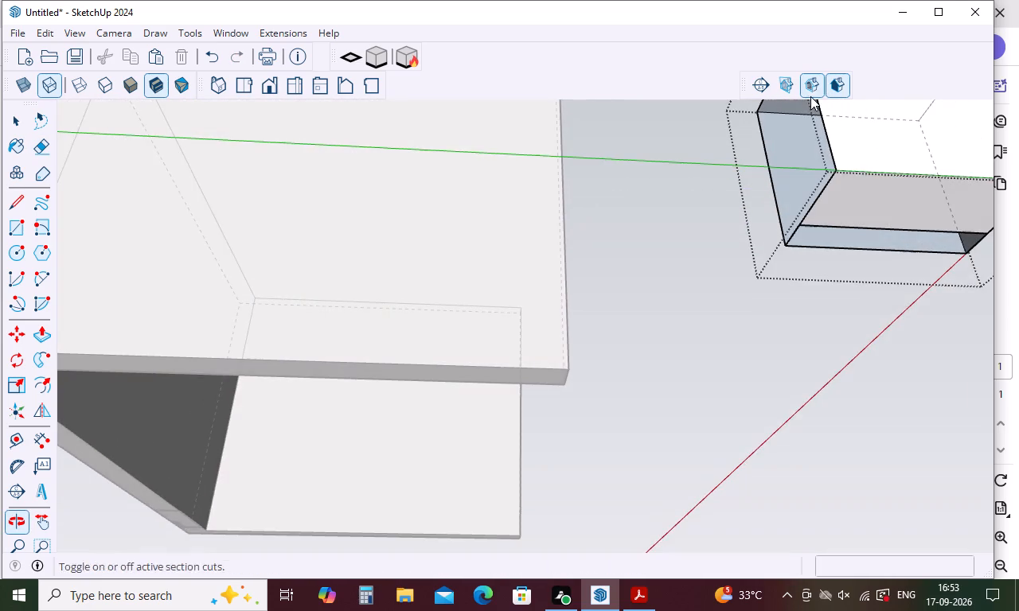
middle_click_drag(933, 235, 907, 162)
left_click_drag(896, 130, 889, 143)
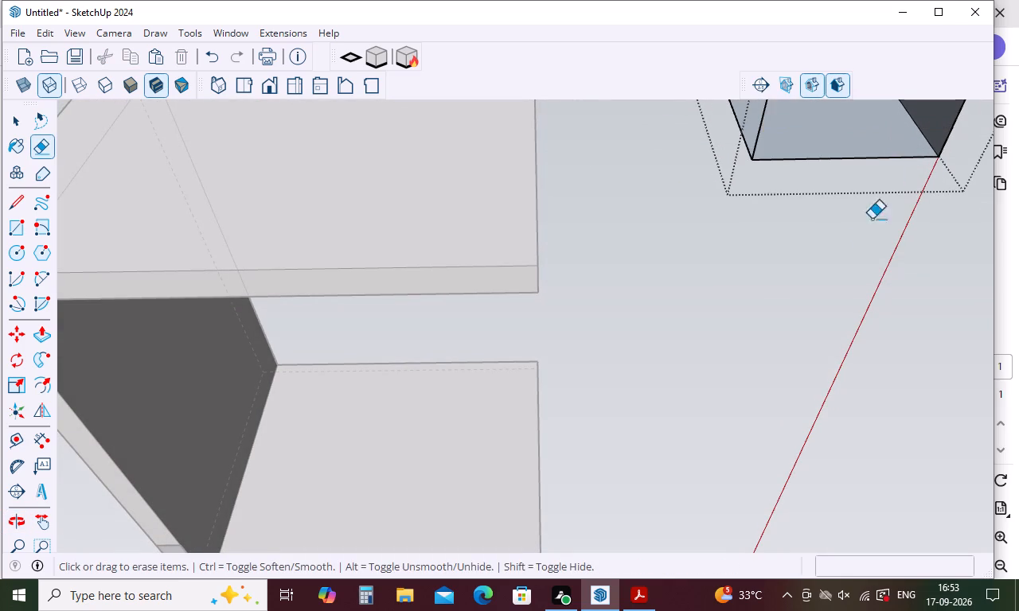
Close the window box's open end facing the walls with a corner-to-corner rectangle of about 753 by 1219 mm.
scroll(850, 244, "down", 8)
middle_click_drag(849, 243, 825, 395)
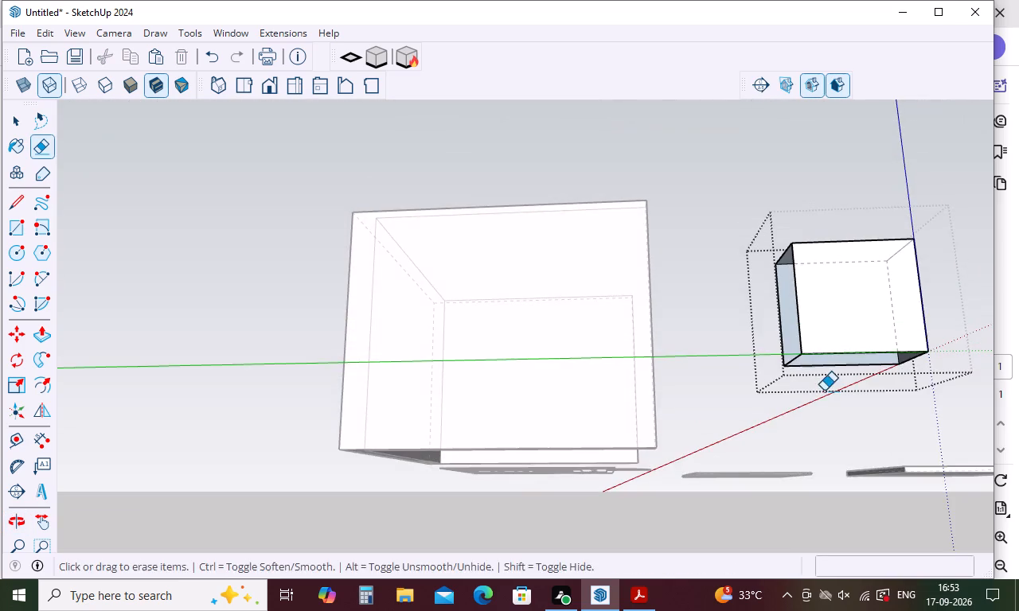
middle_click_drag(826, 385, 937, 451)
scroll(795, 342, "down", 10)
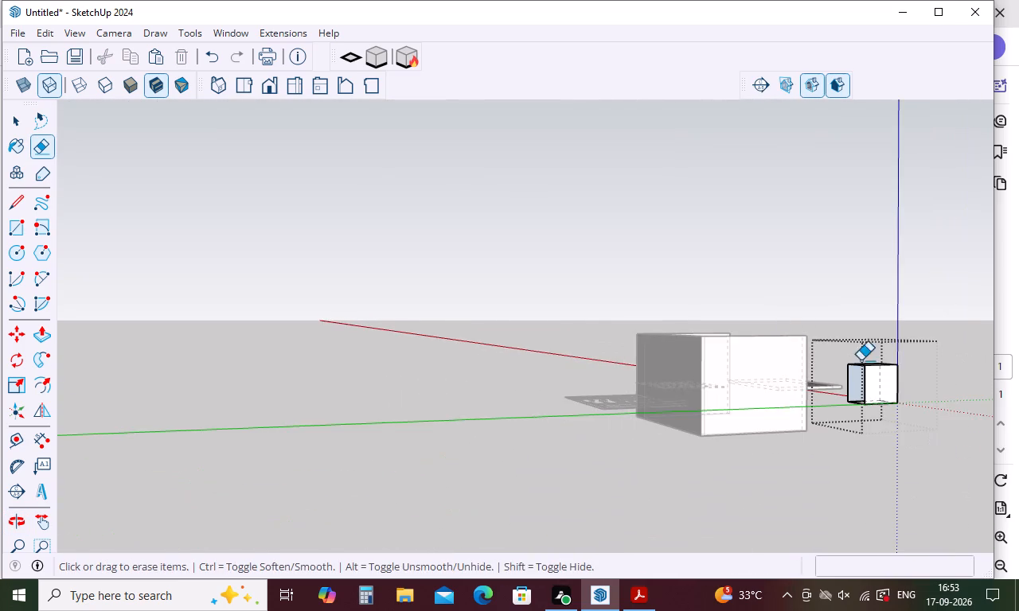
middle_click_drag(901, 365, 956, 388)
scroll(951, 375, "up", 17)
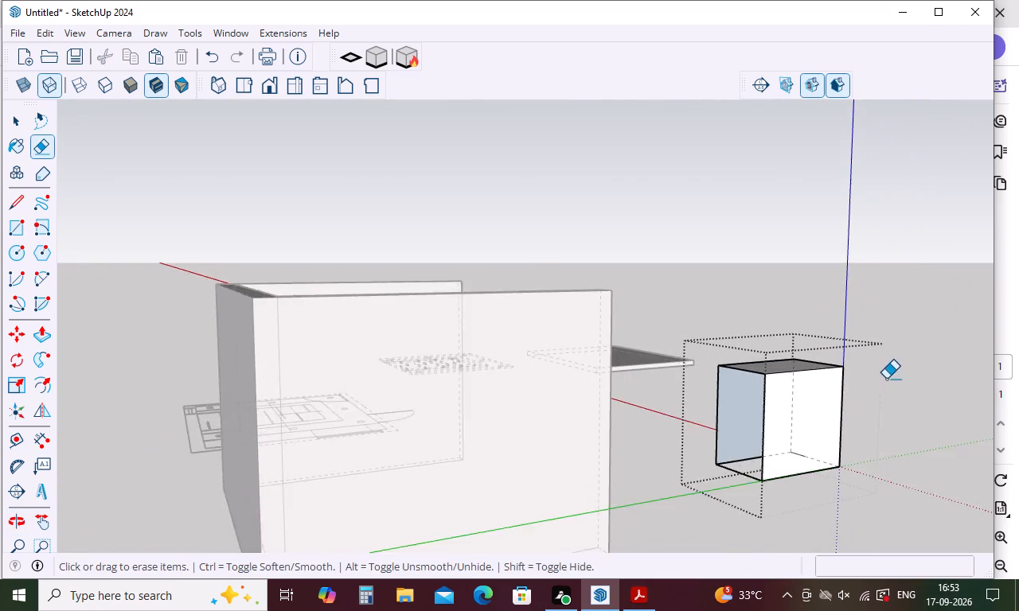
scroll(886, 379, "up", 2)
middle_click_drag(857, 383, 905, 380)
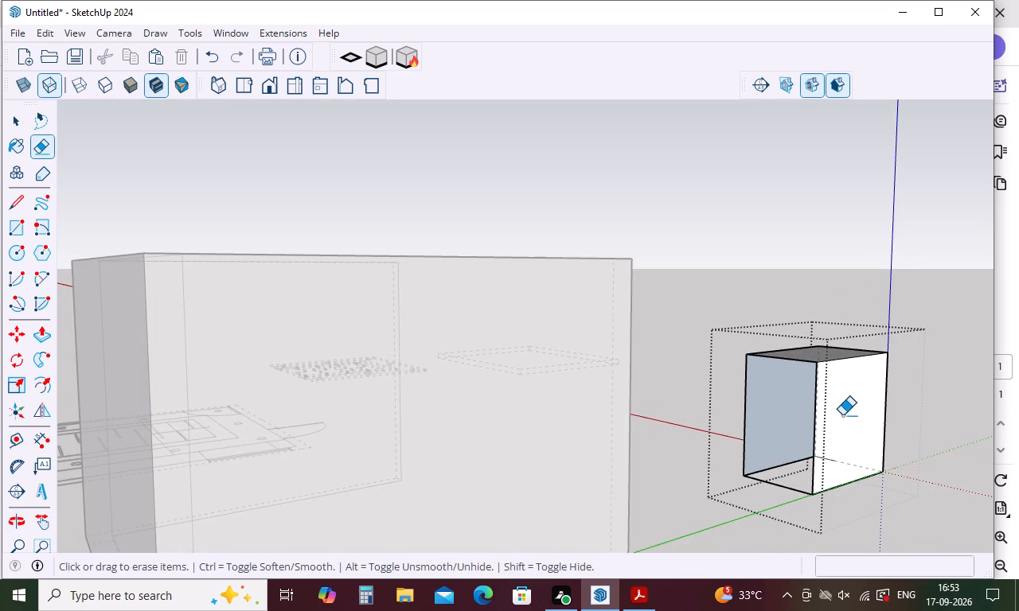
key("space")
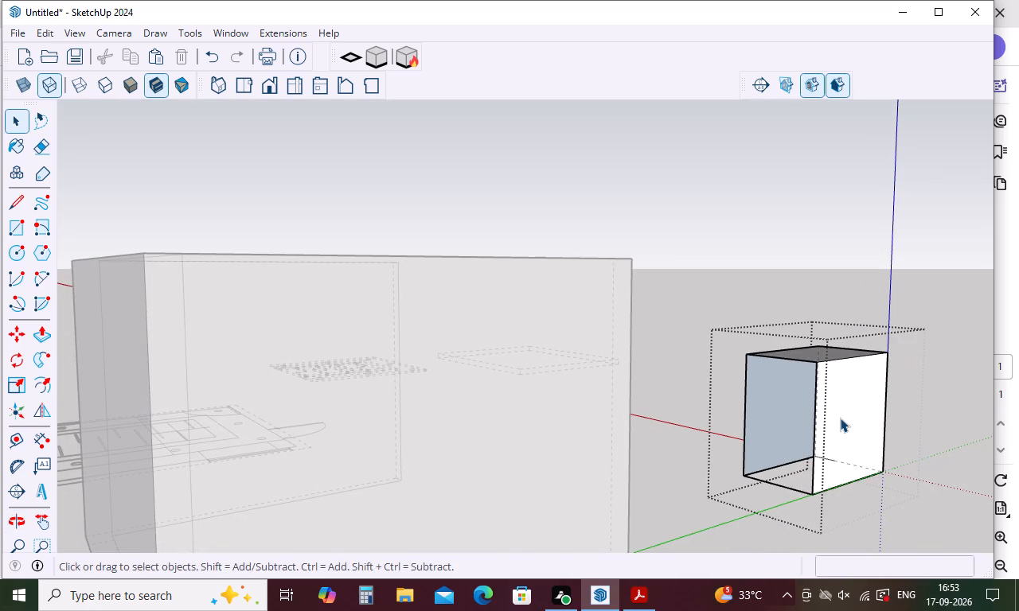
key("r")
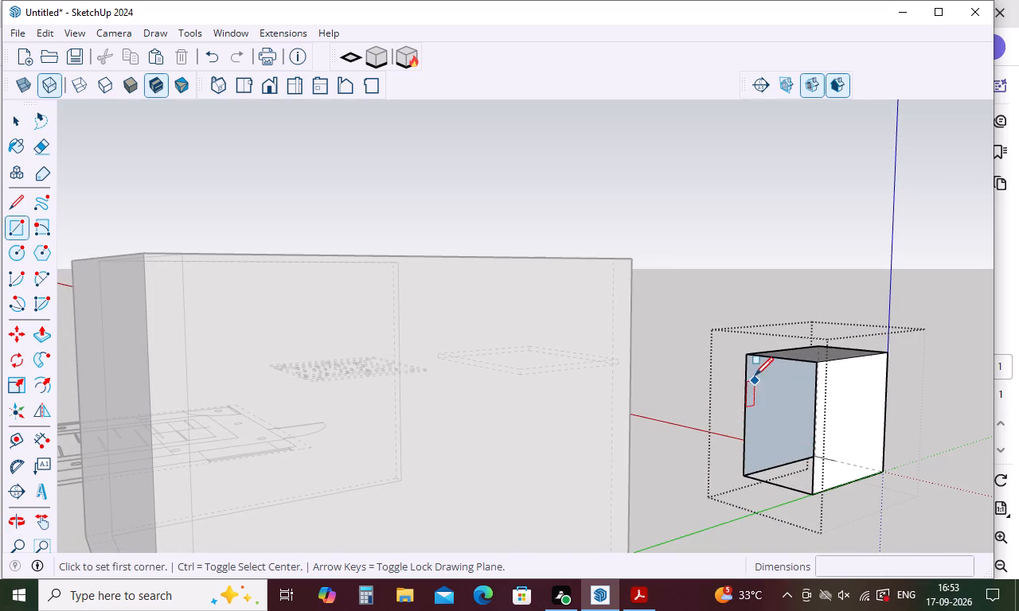
left_click(749, 351)
left_click(810, 491)
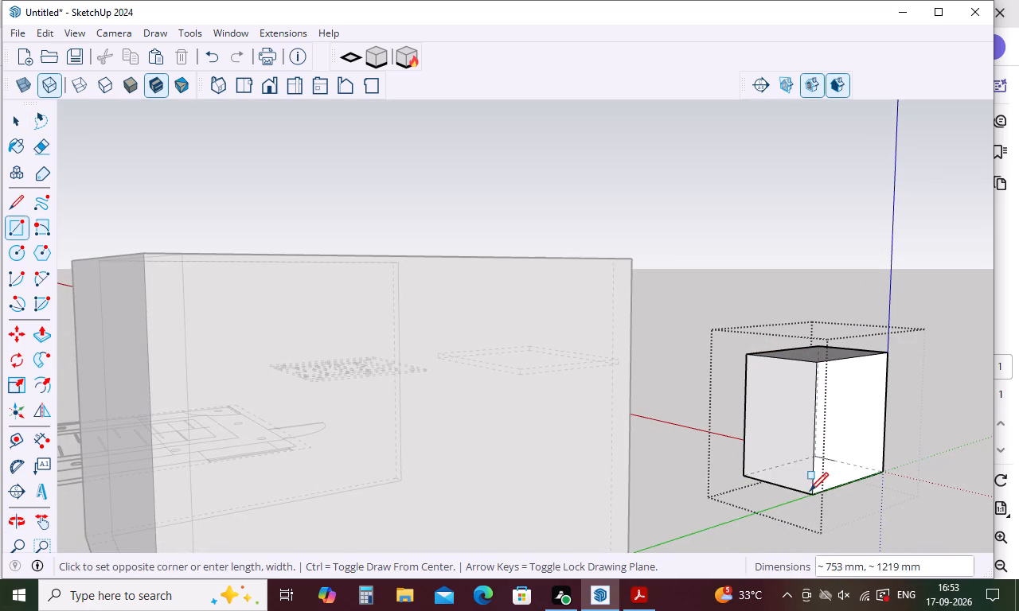
Exit the repaired window box group so it can be handled as a whole object.
middle_click_drag(909, 468, 596, 469)
middle_click_drag(593, 429, 434, 473)
scroll(439, 413, "down", 9)
middle_click_drag(423, 431, 256, 449)
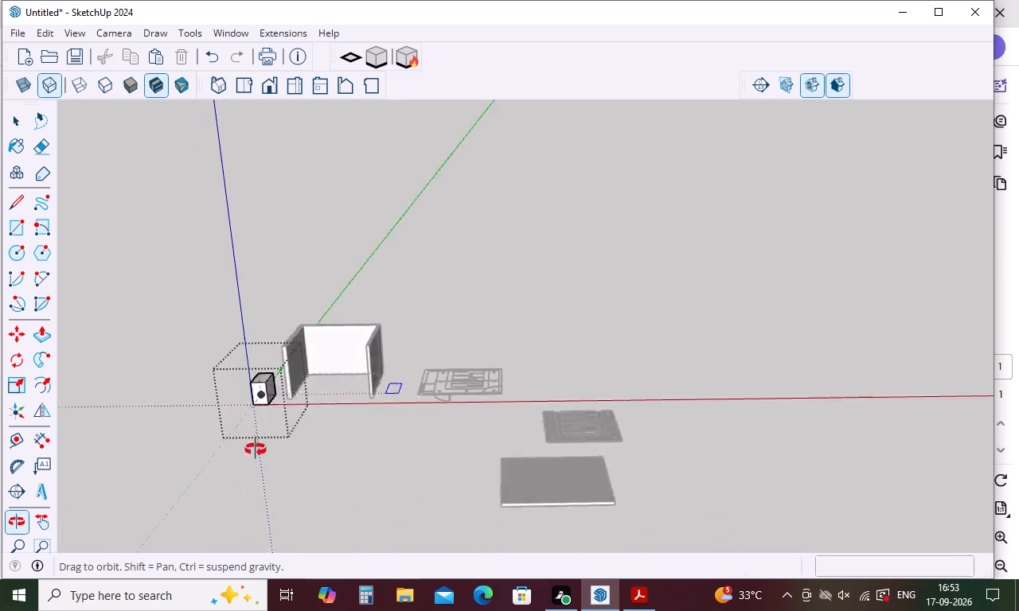
middle_click_drag(256, 449, 227, 431)
scroll(318, 341, "up", 9)
middle_click_drag(311, 403, 175, 409)
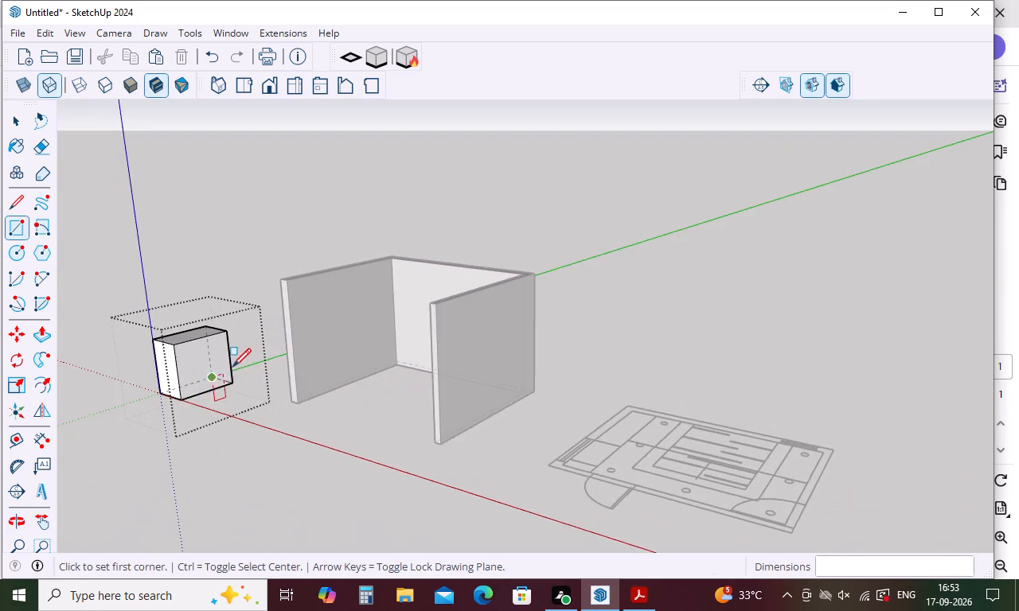
scroll(238, 362, "up", 4)
middle_click_drag(221, 393, 624, 390)
scroll(581, 350, "down", 4)
middle_click_drag(560, 439, 753, 403)
key("space")
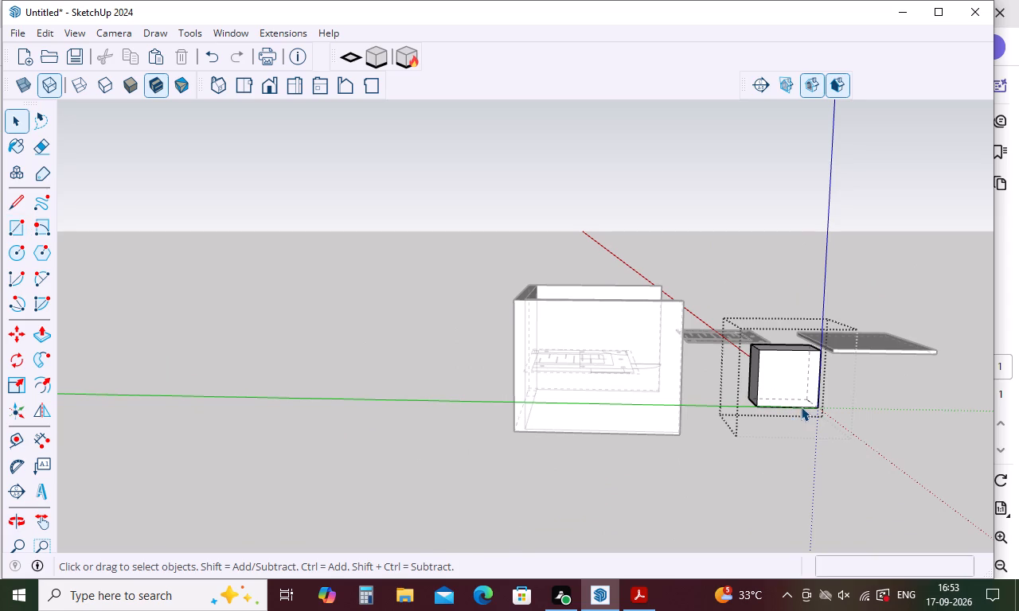
key("m")
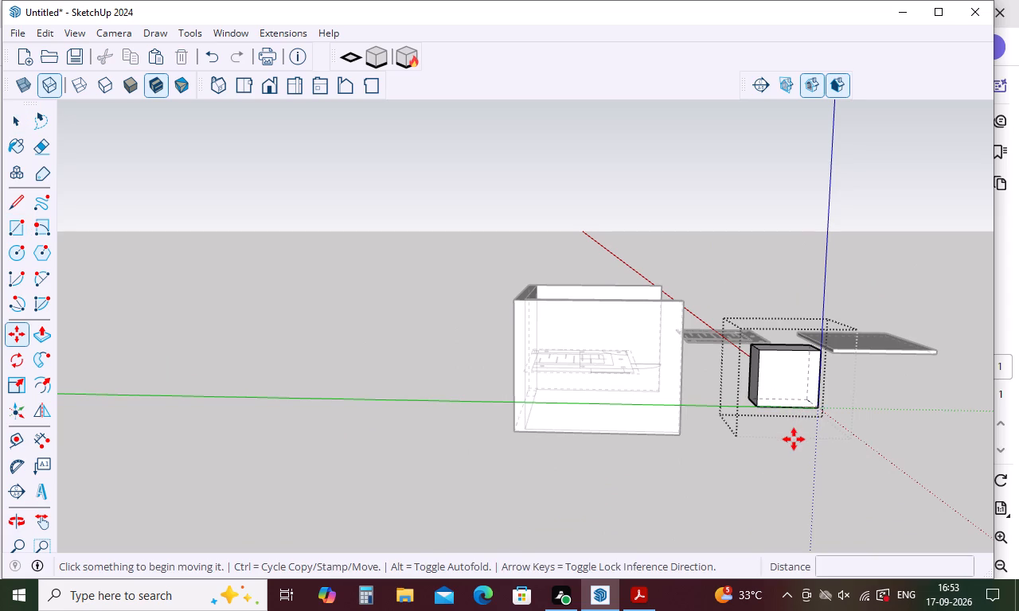
key("Escape")
left_click(782, 460)
key("space")
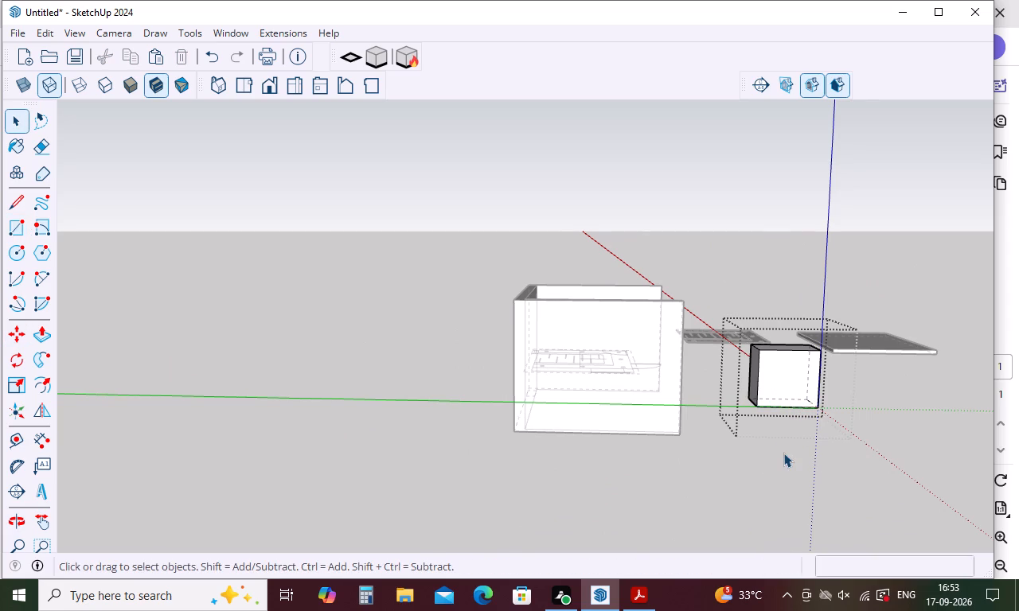
left_click(783, 453)
Move the window box by its bottom corner about 3210 mm onto the bottom edge of the nearest side wall.
key("m")
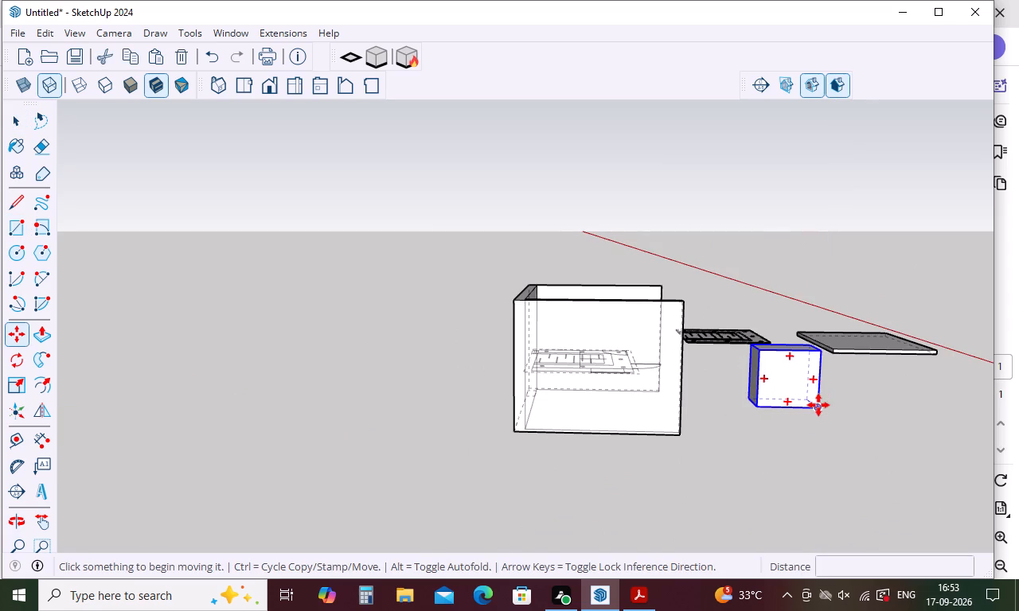
left_click(818, 405)
scroll(682, 434, "up", 8)
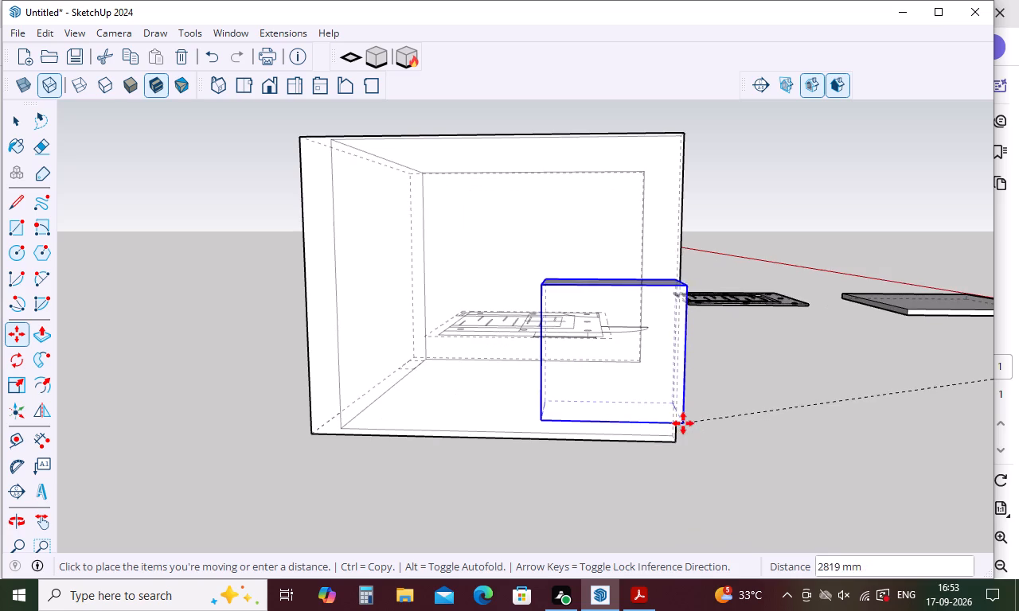
scroll(679, 427, "up", 9)
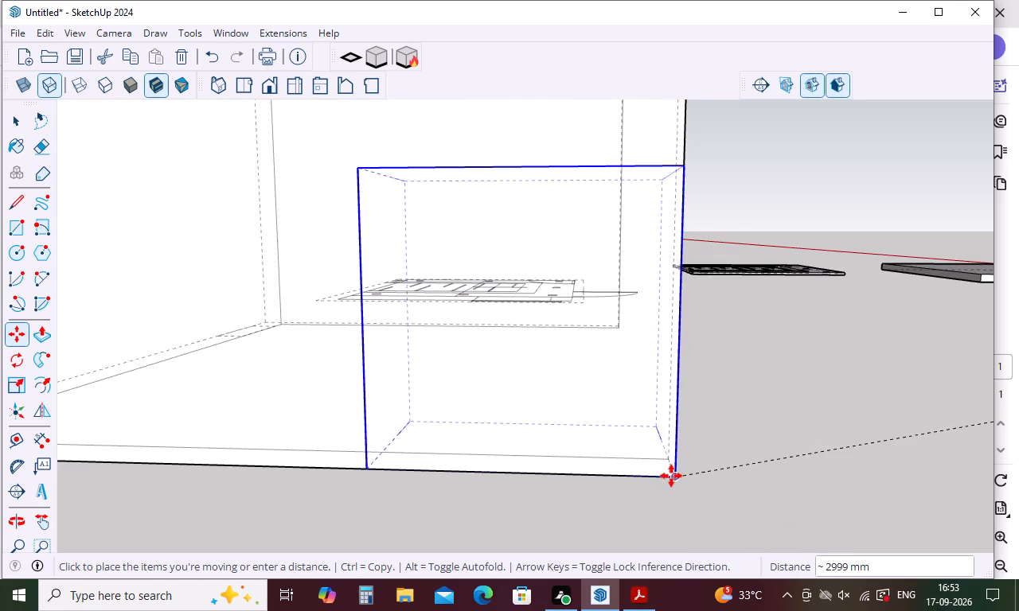
left_click(617, 473)
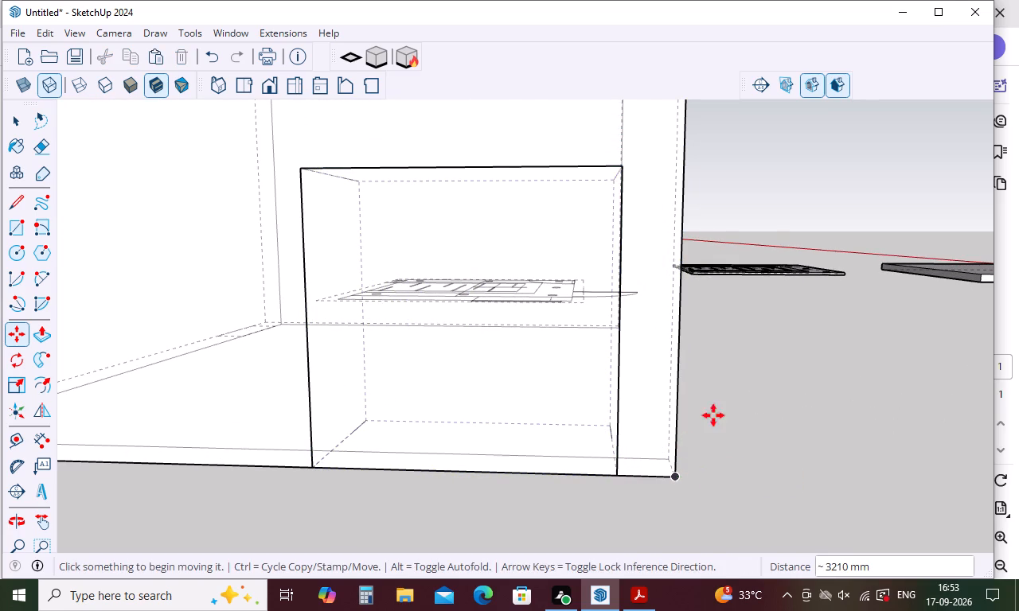
Move the window box 130 mm along the wall's bottom edge, away from the wall's open end.
scroll(719, 407, "down", 8)
middle_click_drag(738, 405, 561, 440)
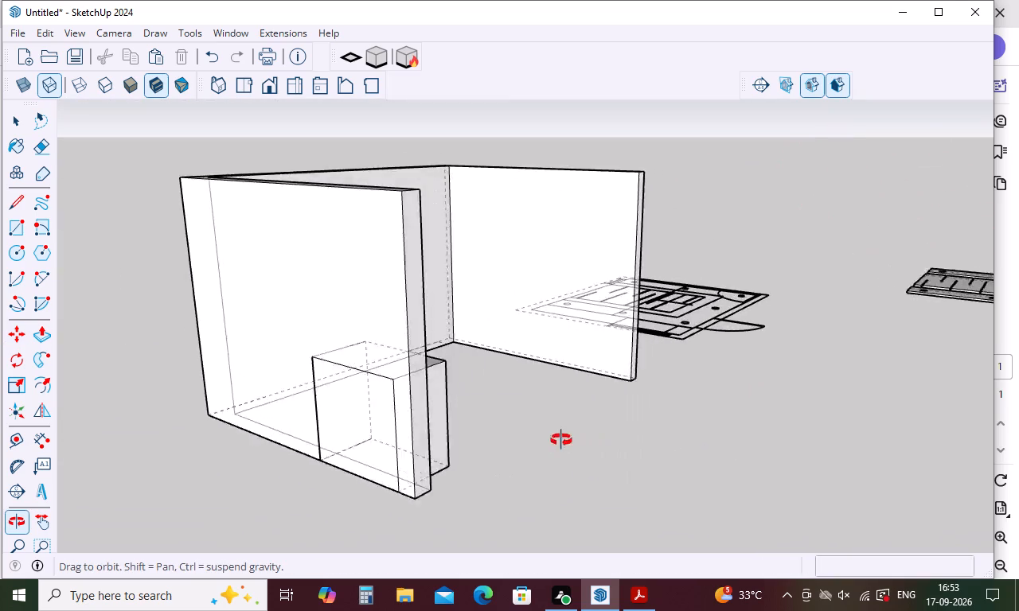
middle_click_drag(561, 440, 274, 411)
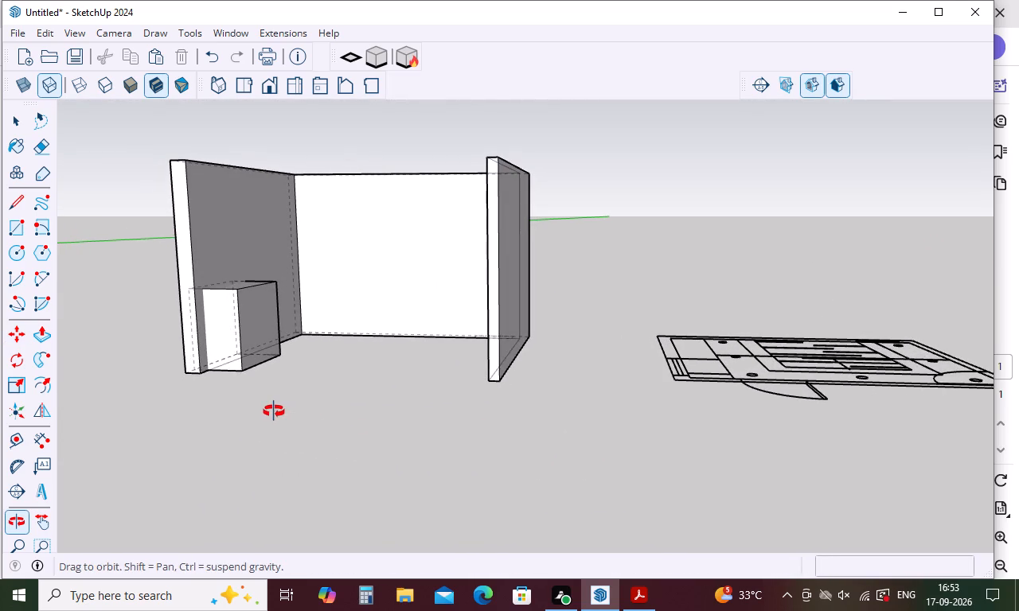
middle_click_drag(274, 411, 599, 508)
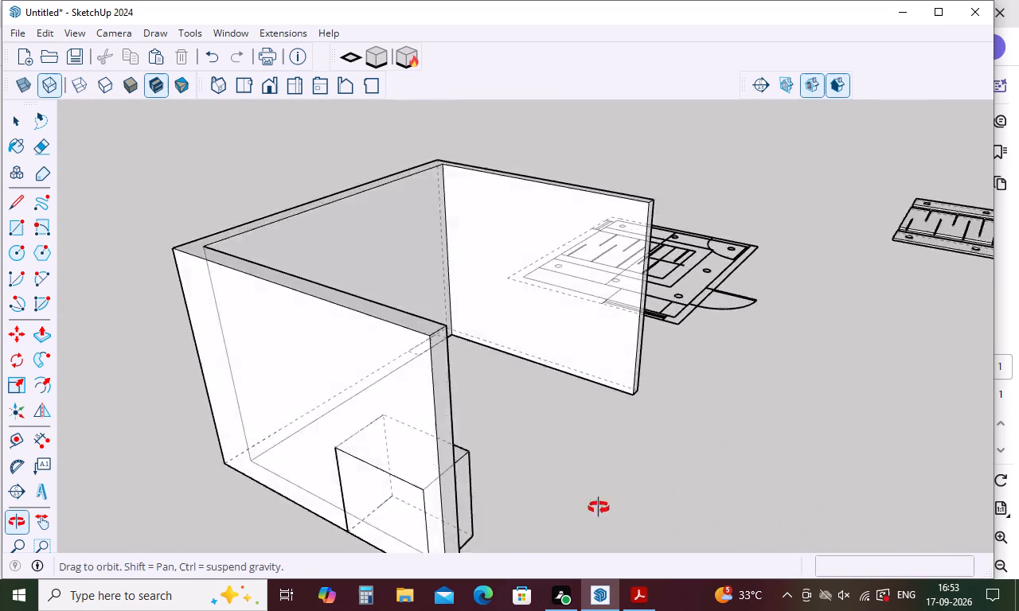
middle_click_drag(599, 508, 792, 438)
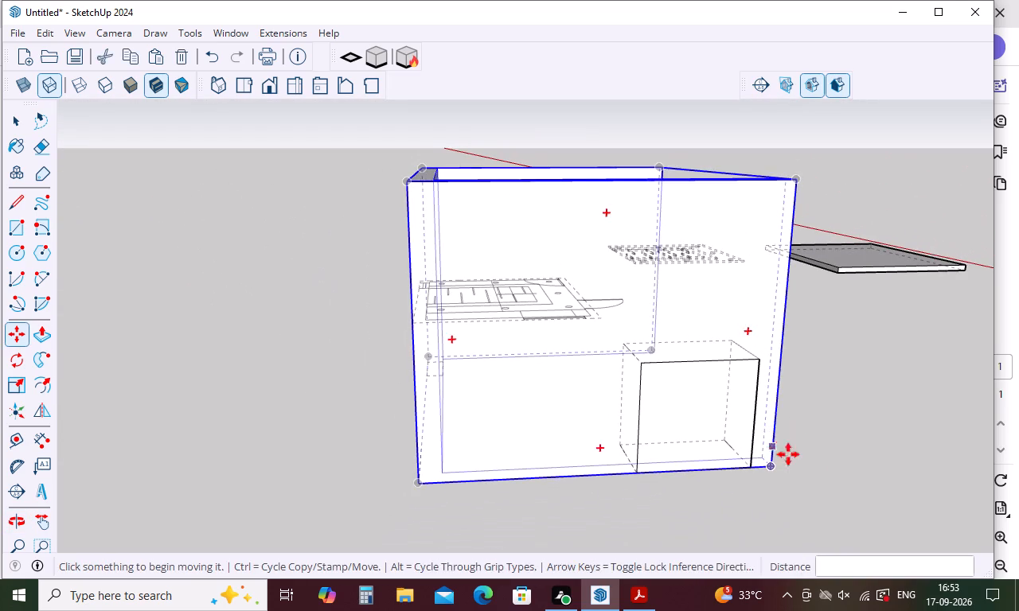
scroll(755, 474, "up", 8)
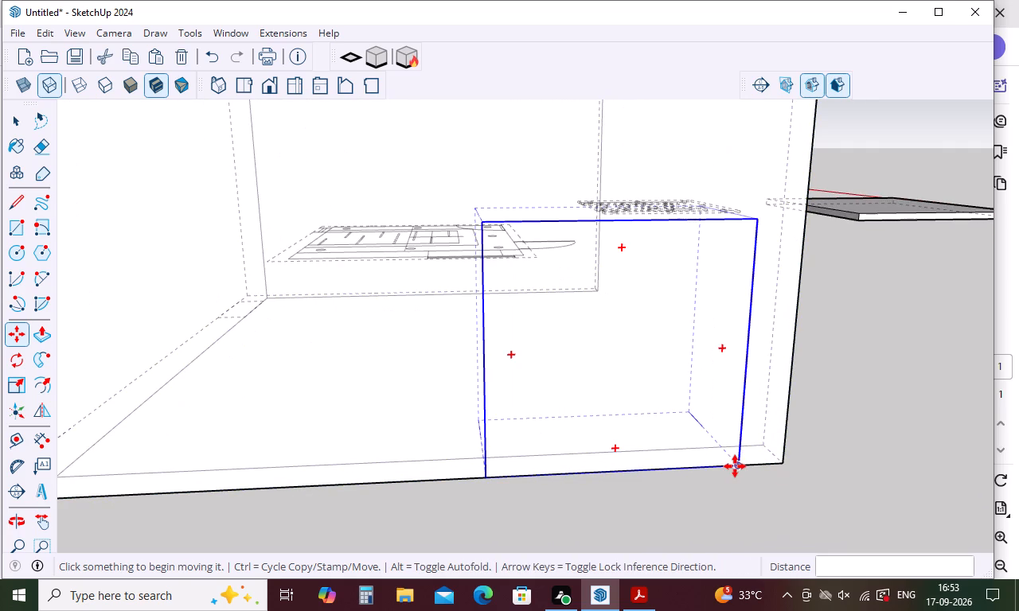
left_click(736, 465)
left_click(713, 467)
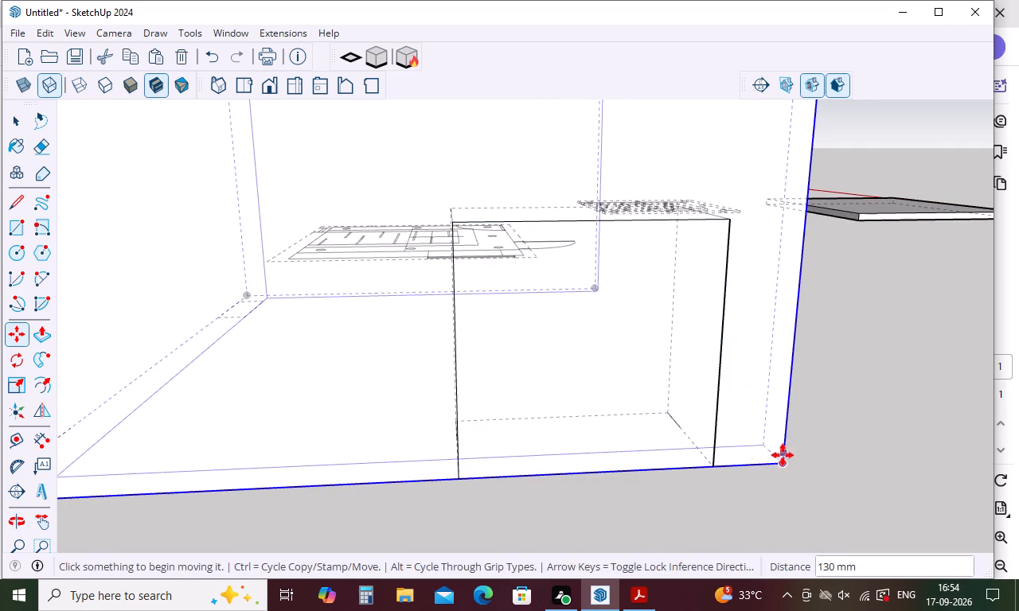
left_click(713, 465)
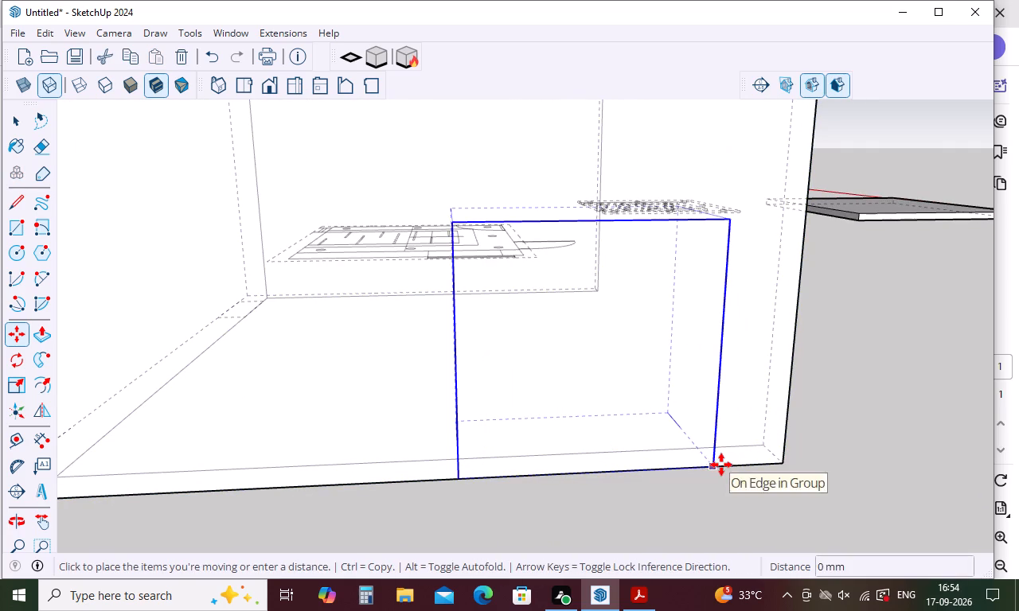
left_click(713, 469)
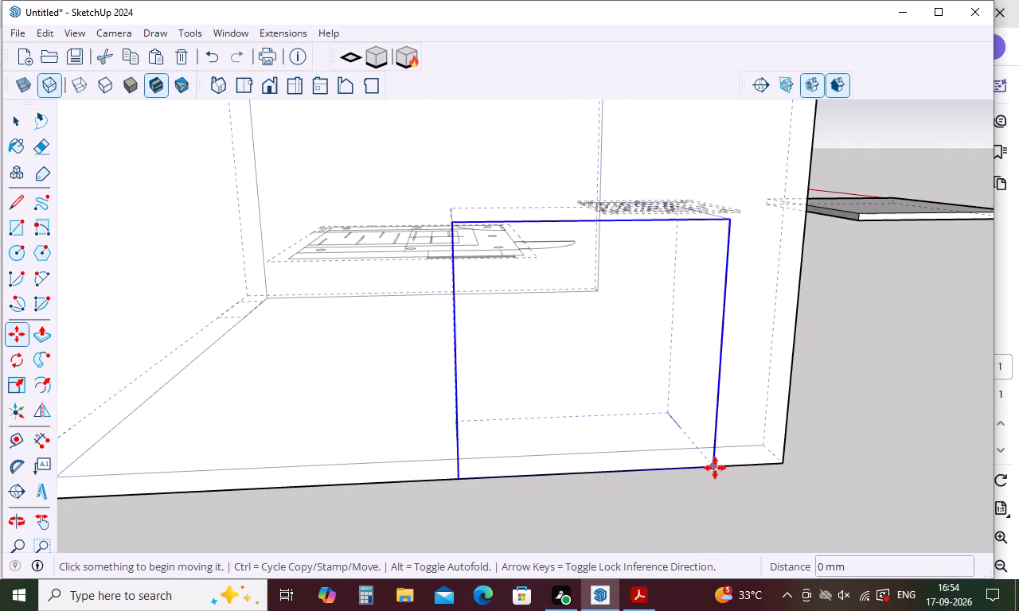
left_click(713, 465)
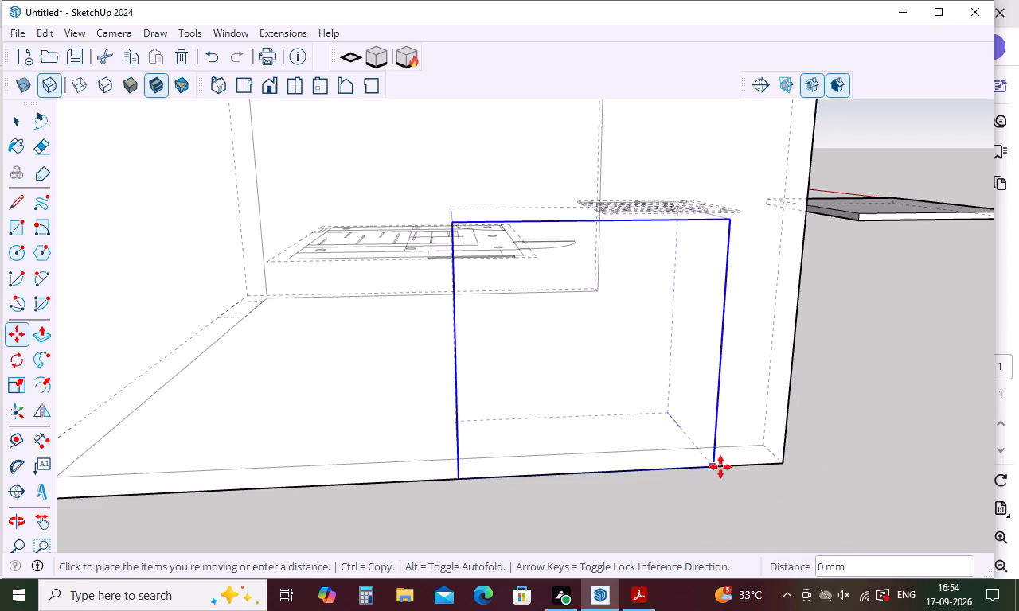
left_click(720, 467)
Measure the distance on the floor plan from the window opening's end to the nearby outer wall corner with the Dimension tool.
scroll(705, 405, "down", 4)
middle_click_drag(861, 395, 665, 438)
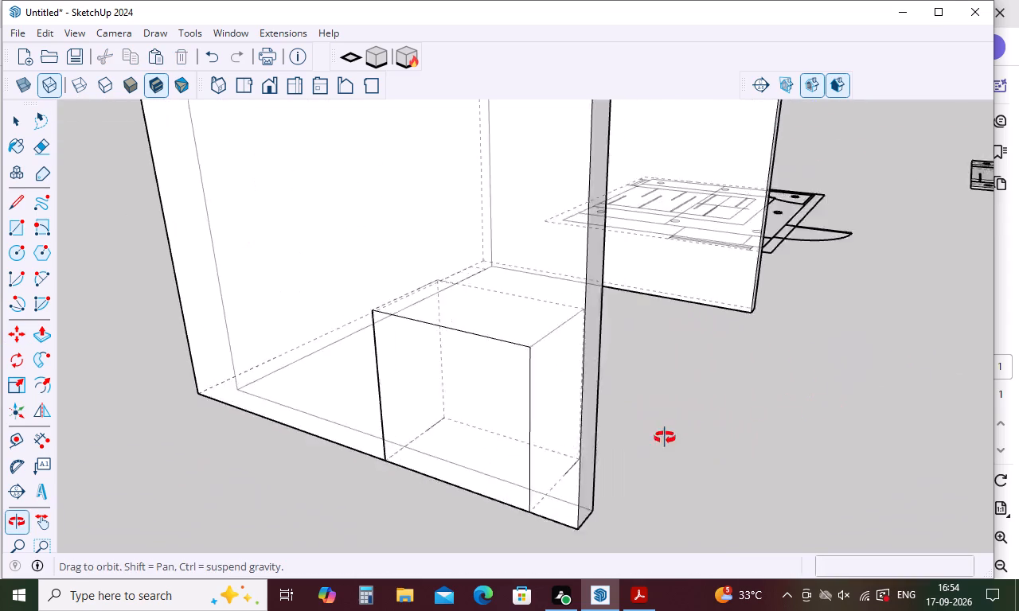
middle_click_drag(665, 438, 371, 395)
scroll(365, 370, "down", 11)
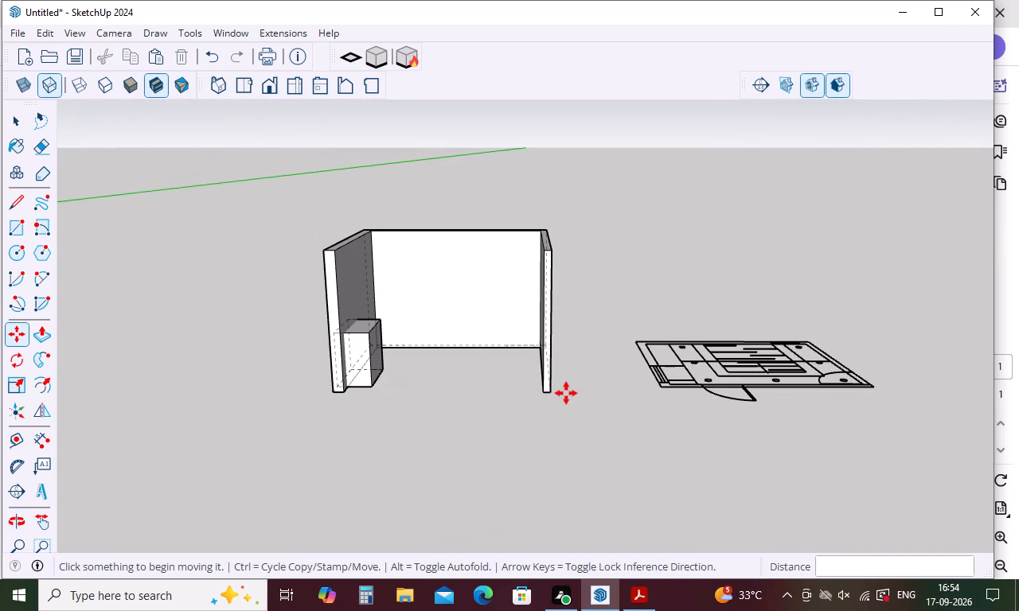
key("space")
left_click(42, 438)
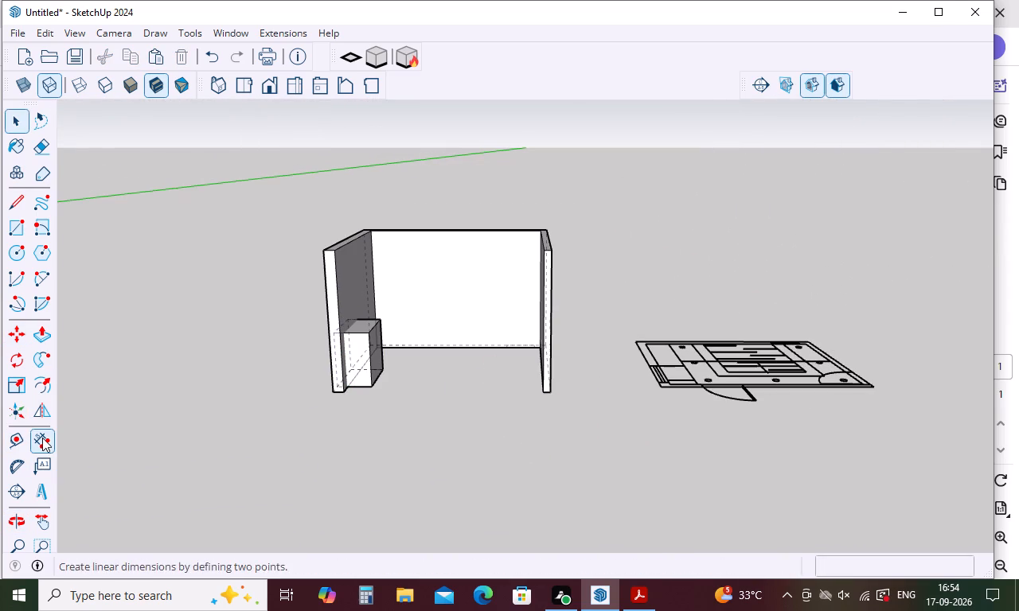
middle_click_drag(522, 426, 728, 430)
scroll(664, 359, "up", 12)
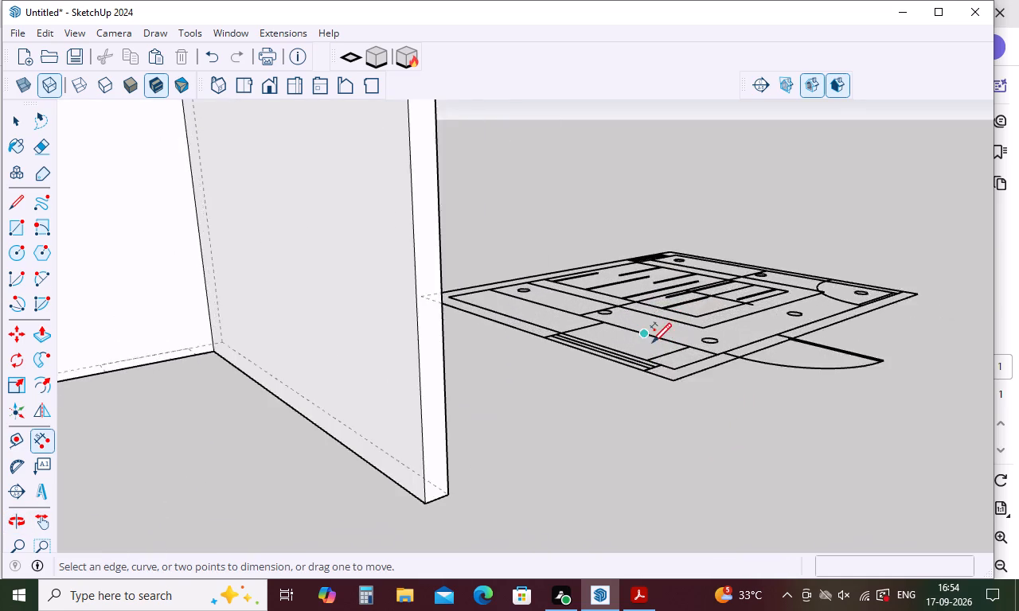
scroll(652, 341, "up", 8)
left_click(625, 424)
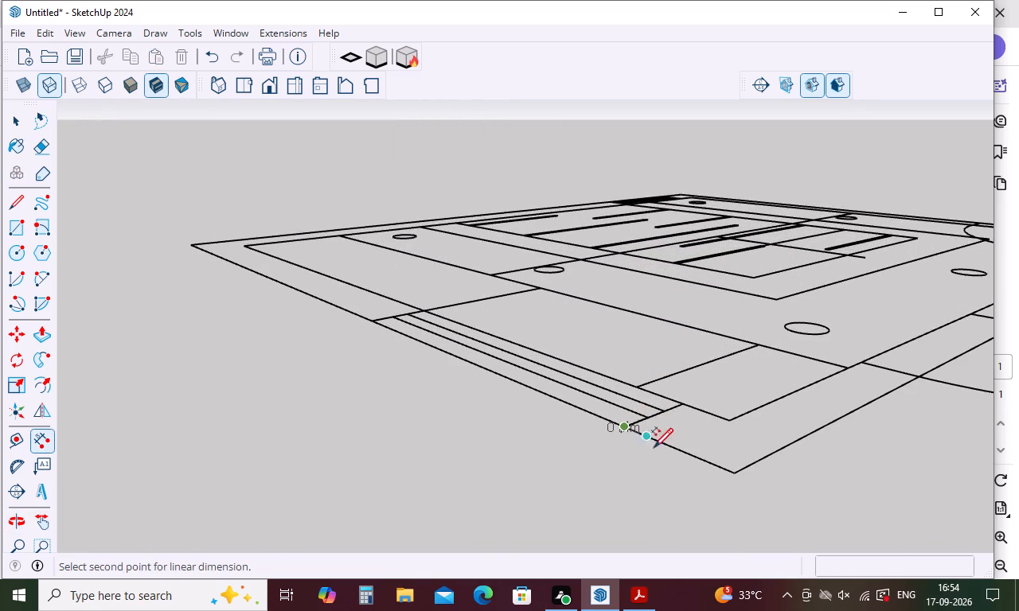
left_click(734, 477)
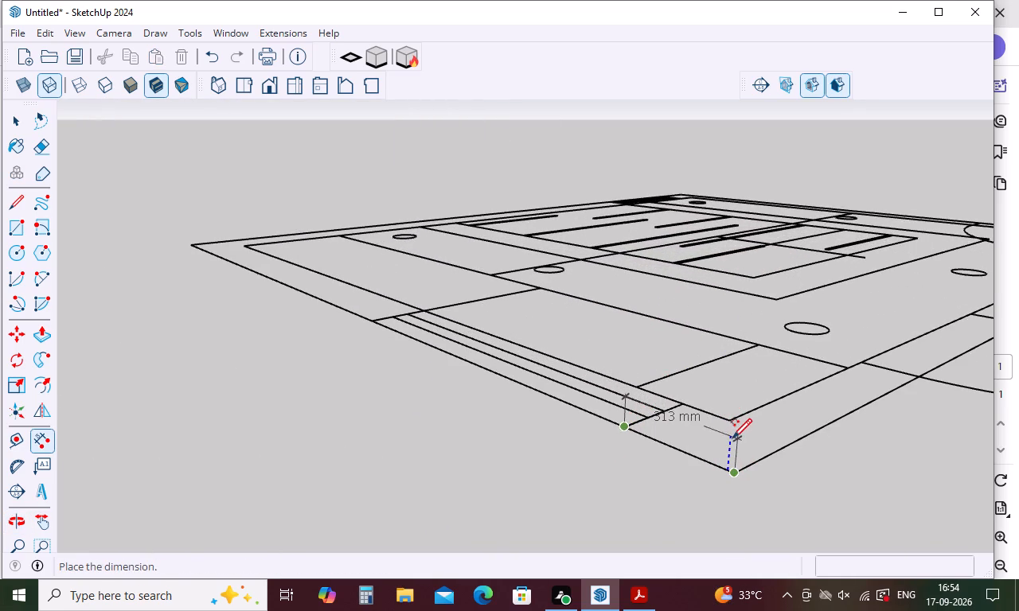
key("Escape")
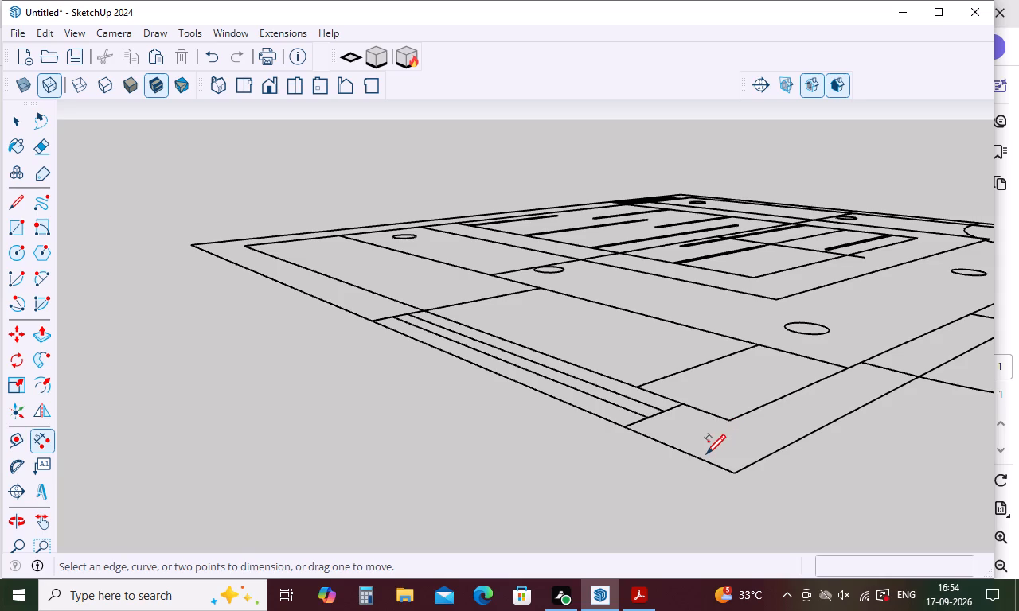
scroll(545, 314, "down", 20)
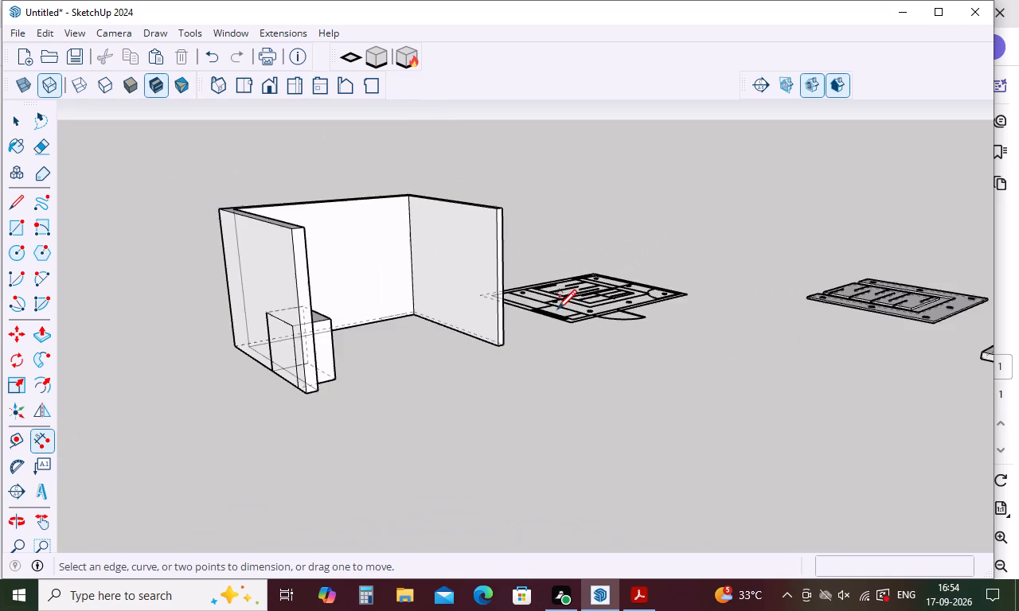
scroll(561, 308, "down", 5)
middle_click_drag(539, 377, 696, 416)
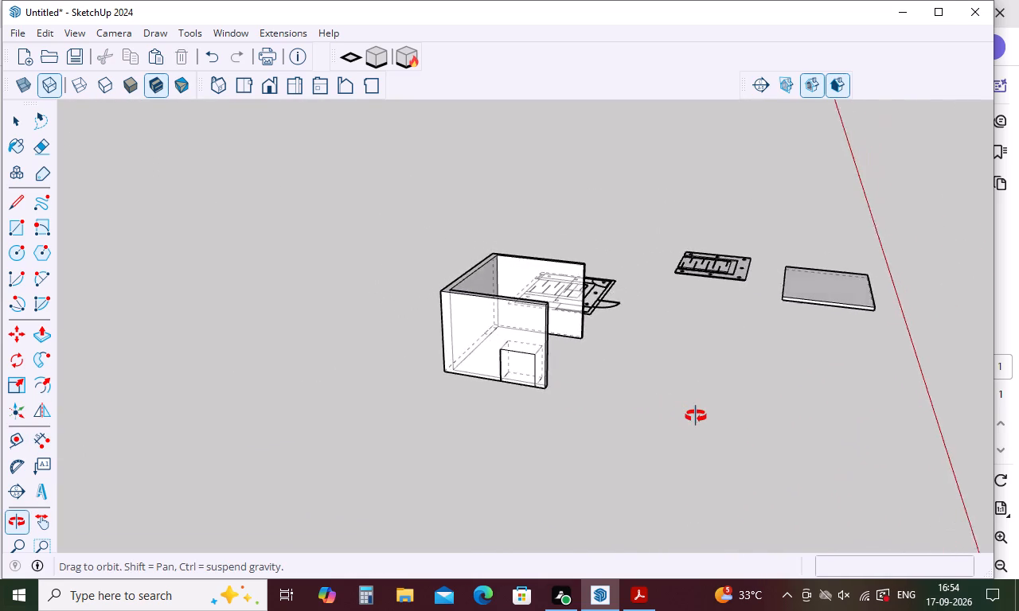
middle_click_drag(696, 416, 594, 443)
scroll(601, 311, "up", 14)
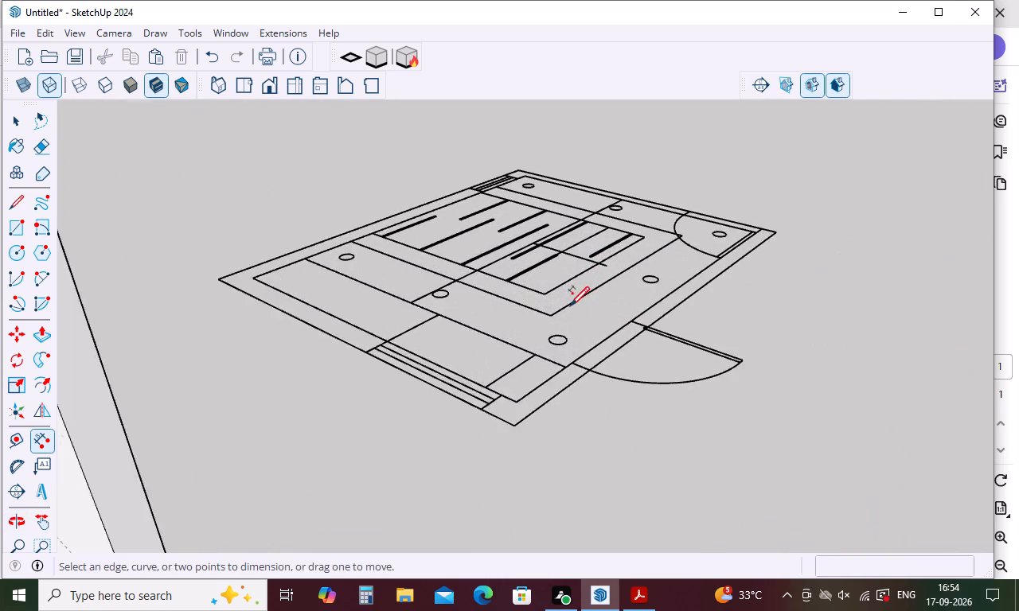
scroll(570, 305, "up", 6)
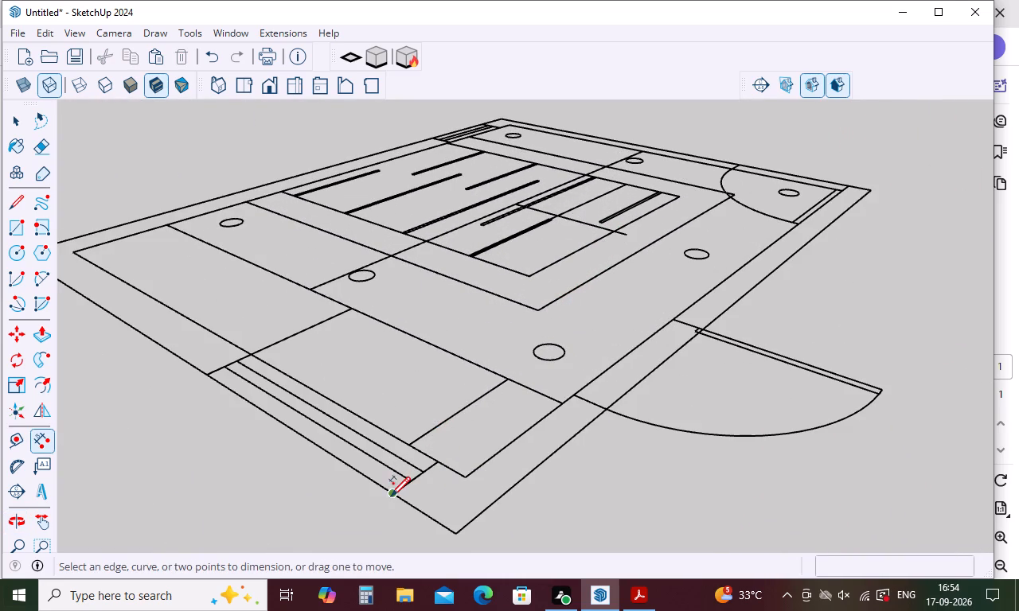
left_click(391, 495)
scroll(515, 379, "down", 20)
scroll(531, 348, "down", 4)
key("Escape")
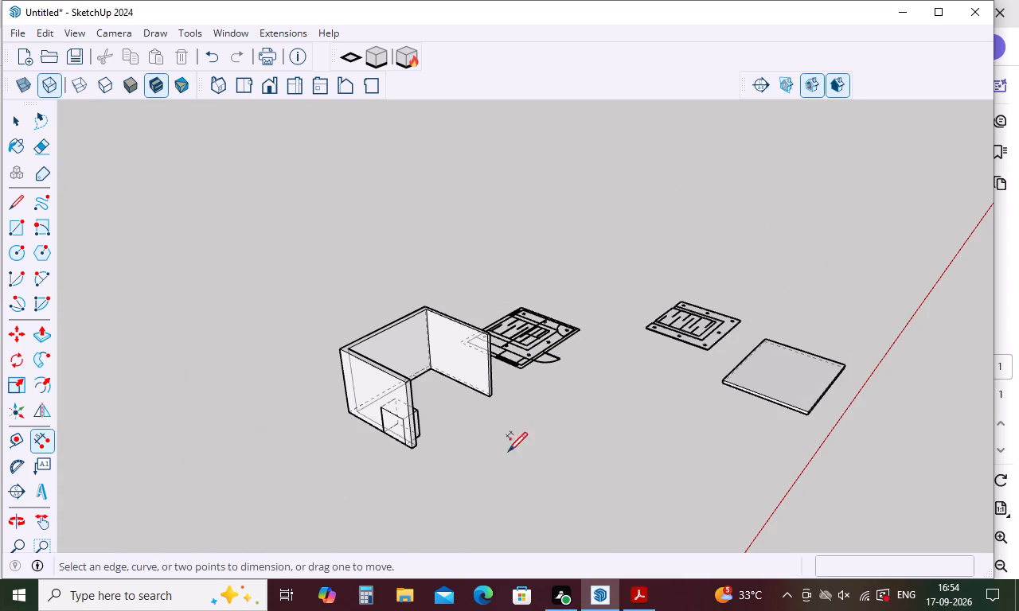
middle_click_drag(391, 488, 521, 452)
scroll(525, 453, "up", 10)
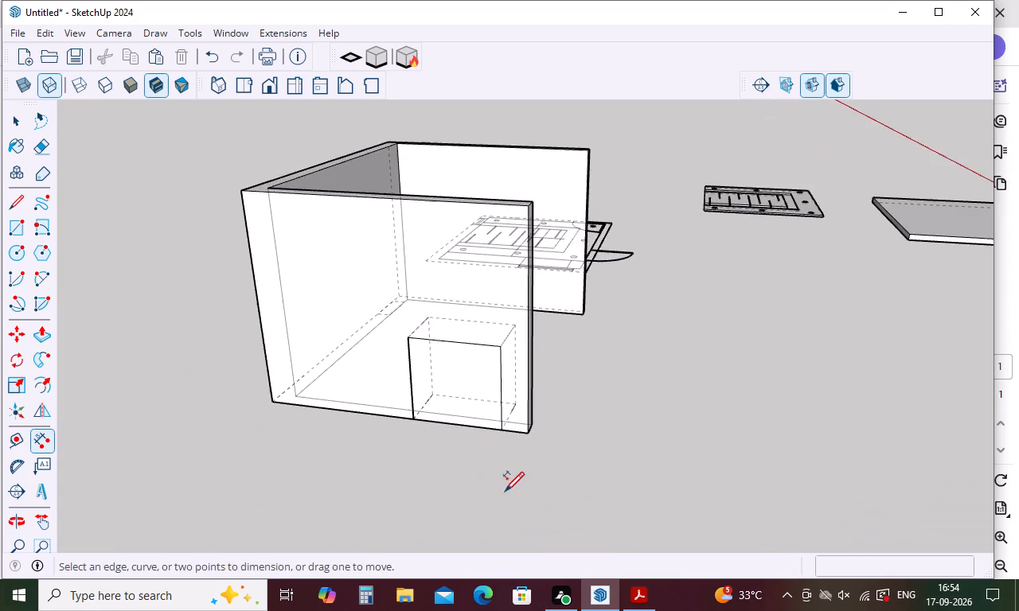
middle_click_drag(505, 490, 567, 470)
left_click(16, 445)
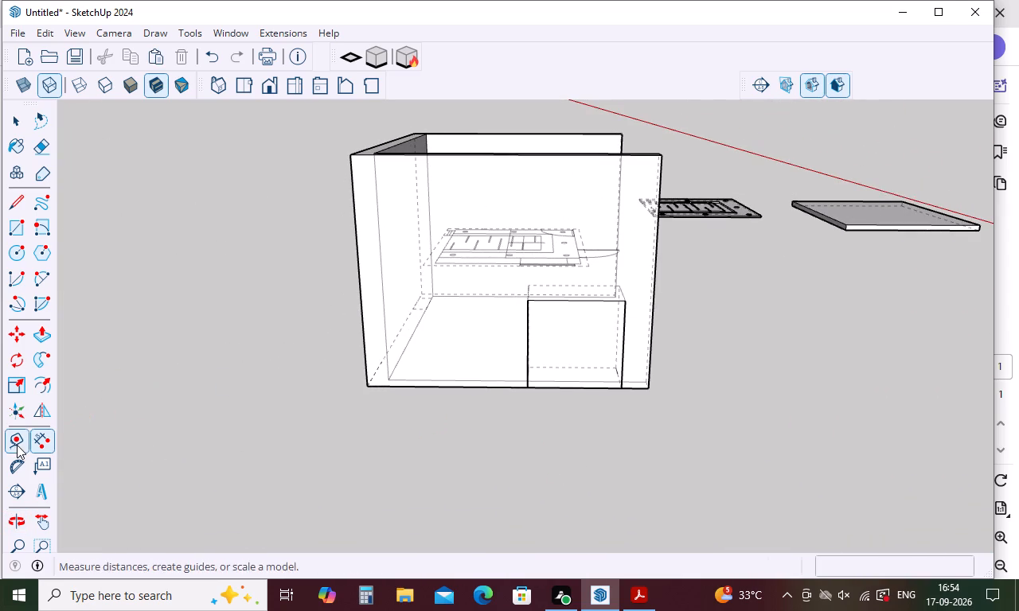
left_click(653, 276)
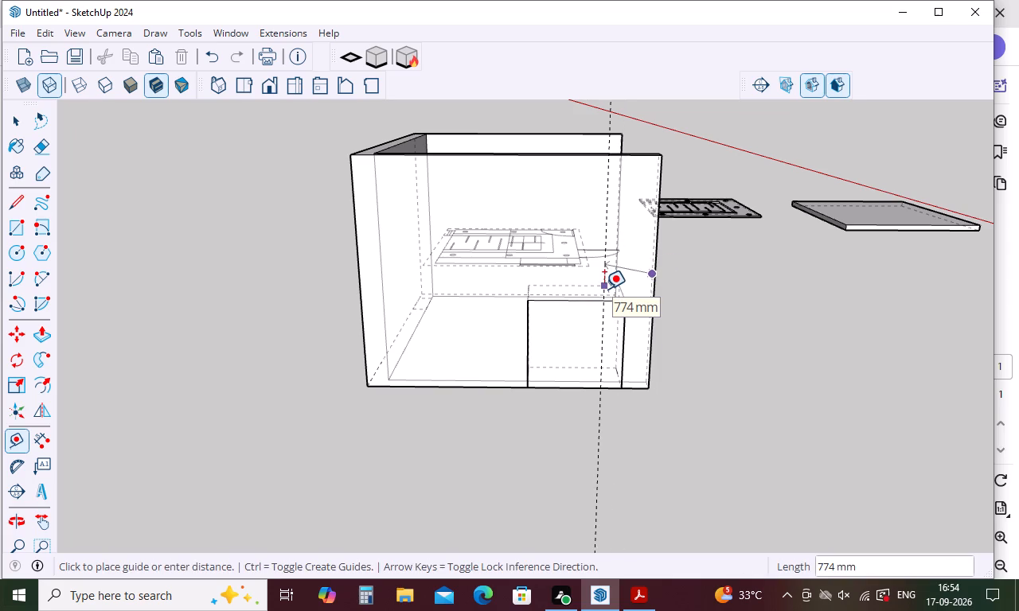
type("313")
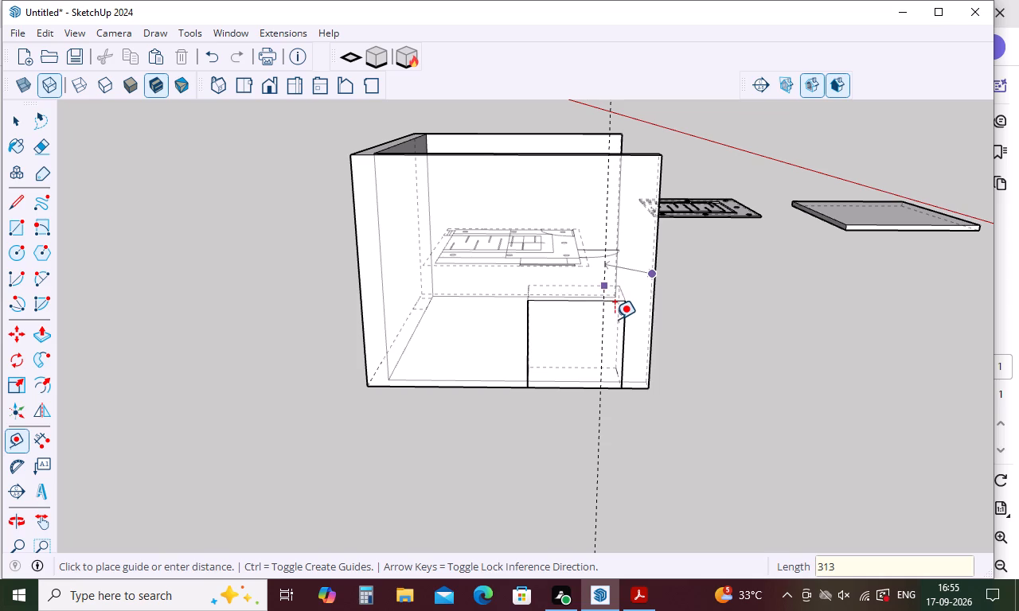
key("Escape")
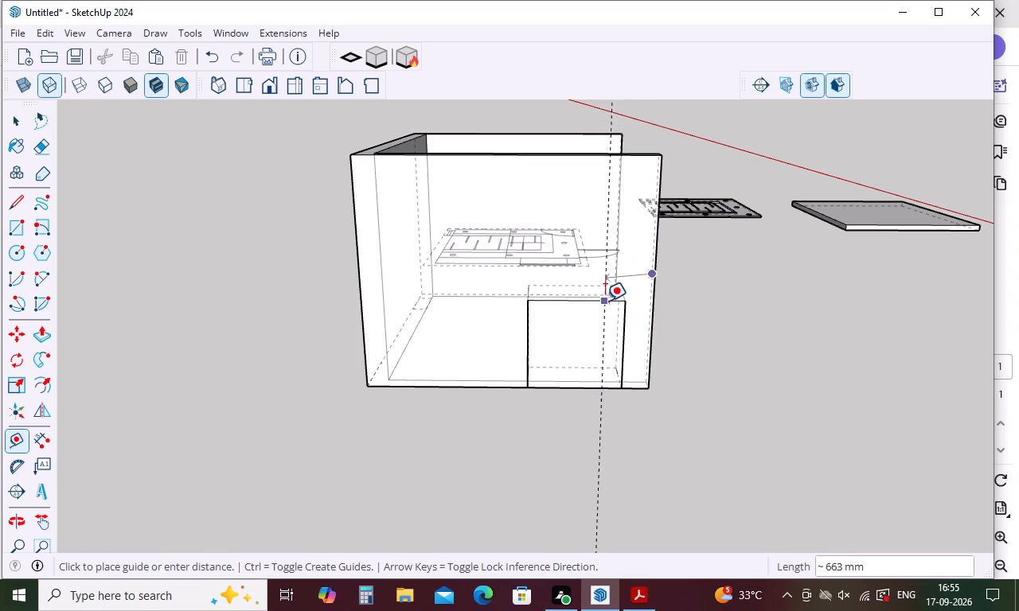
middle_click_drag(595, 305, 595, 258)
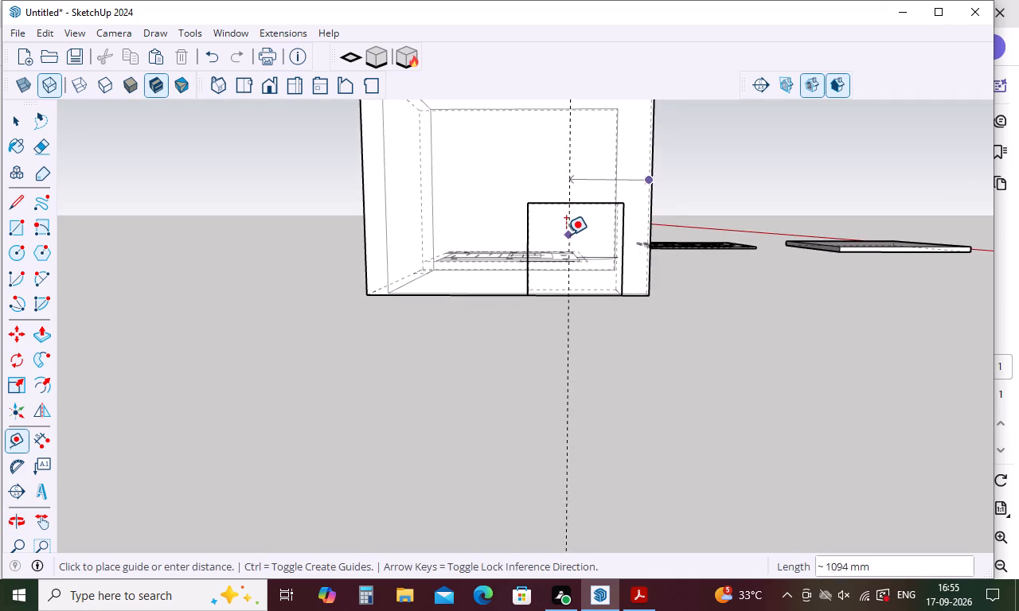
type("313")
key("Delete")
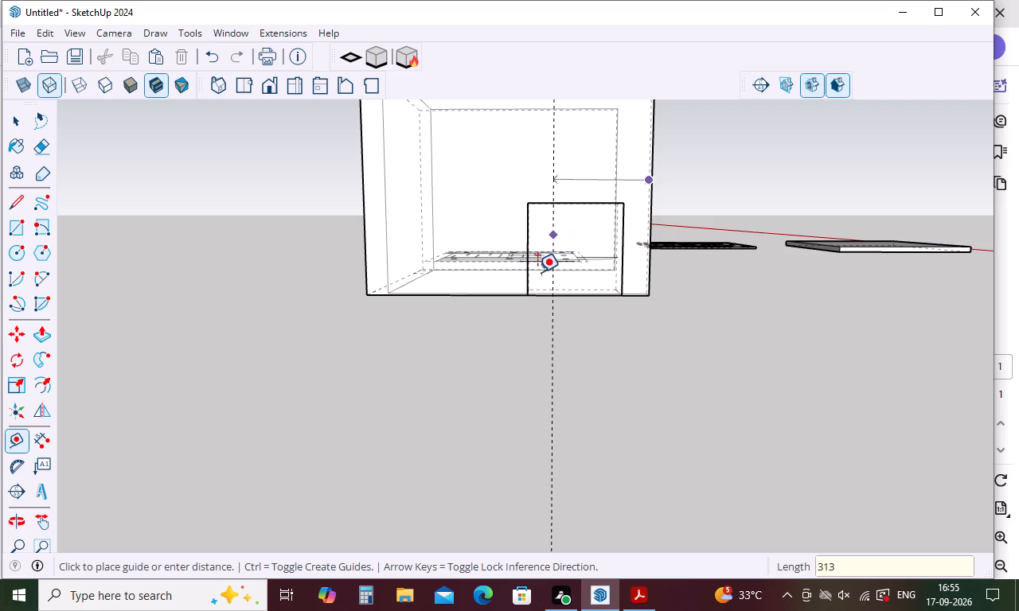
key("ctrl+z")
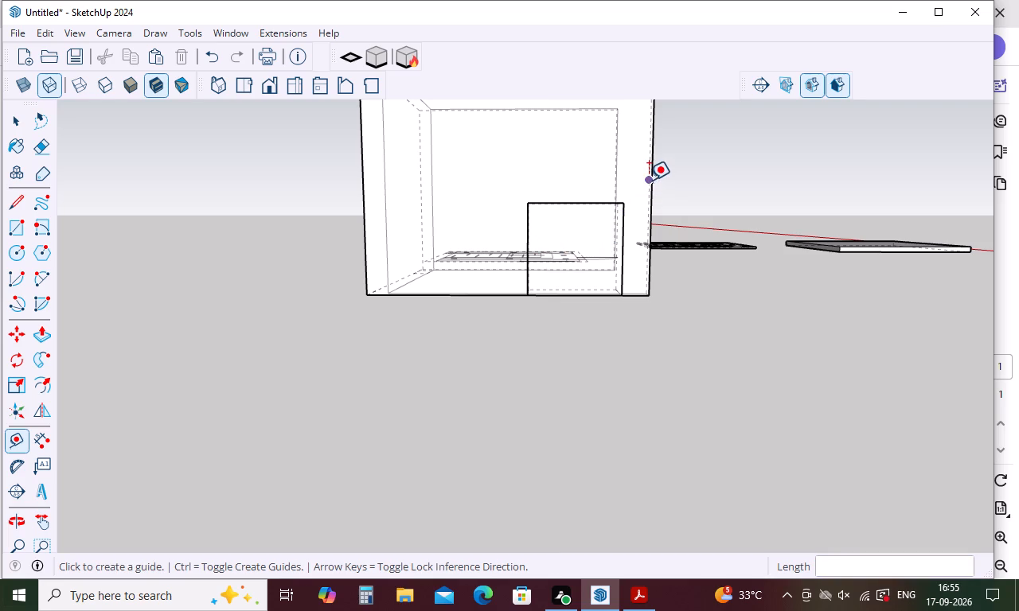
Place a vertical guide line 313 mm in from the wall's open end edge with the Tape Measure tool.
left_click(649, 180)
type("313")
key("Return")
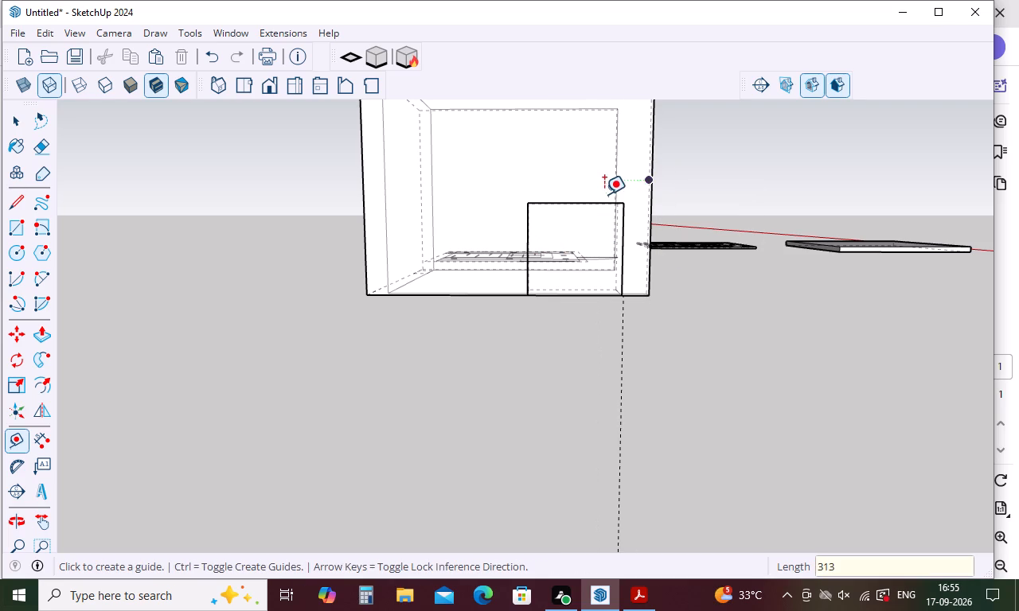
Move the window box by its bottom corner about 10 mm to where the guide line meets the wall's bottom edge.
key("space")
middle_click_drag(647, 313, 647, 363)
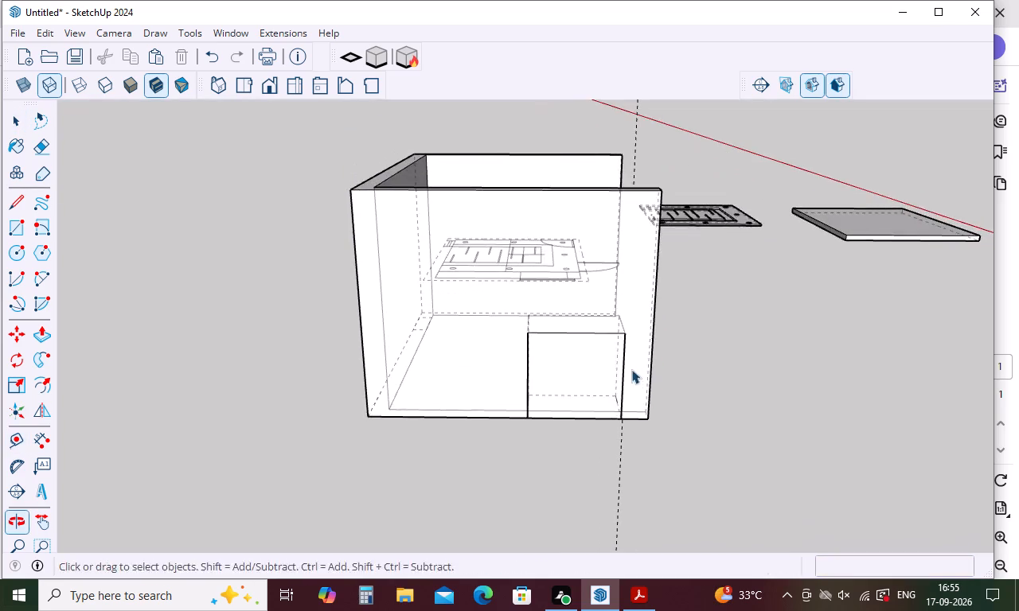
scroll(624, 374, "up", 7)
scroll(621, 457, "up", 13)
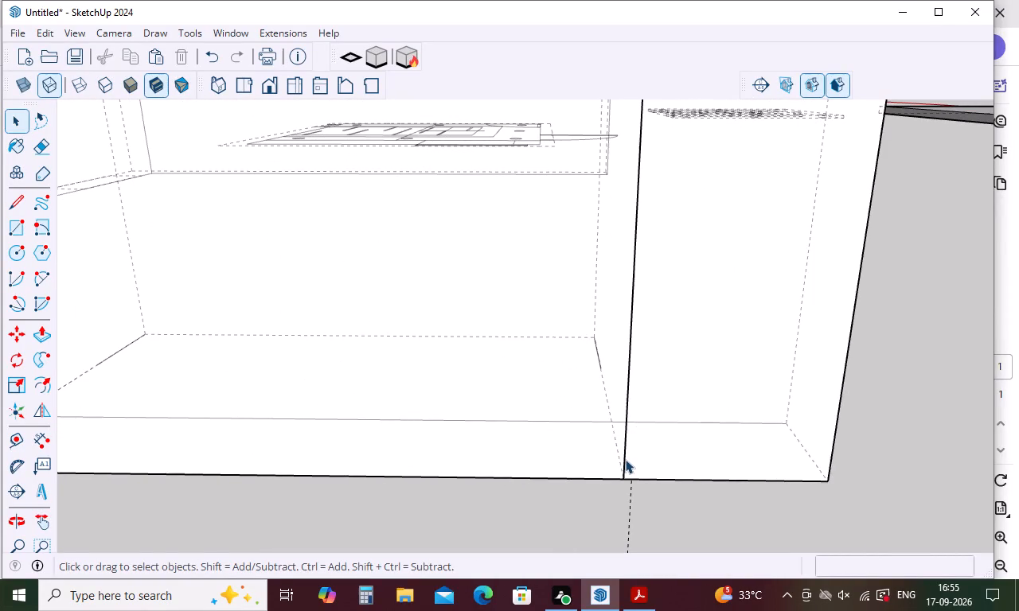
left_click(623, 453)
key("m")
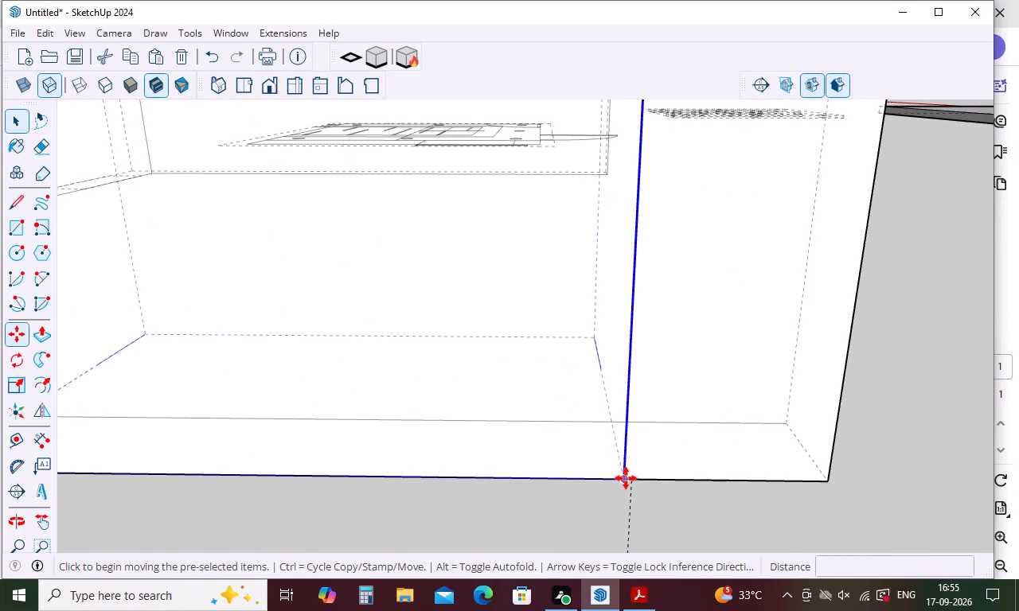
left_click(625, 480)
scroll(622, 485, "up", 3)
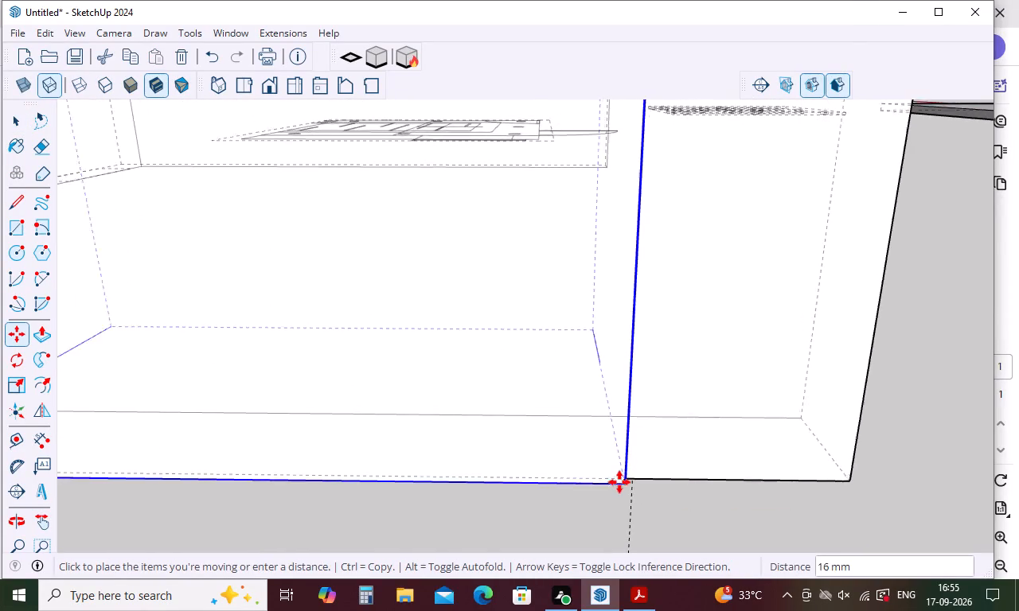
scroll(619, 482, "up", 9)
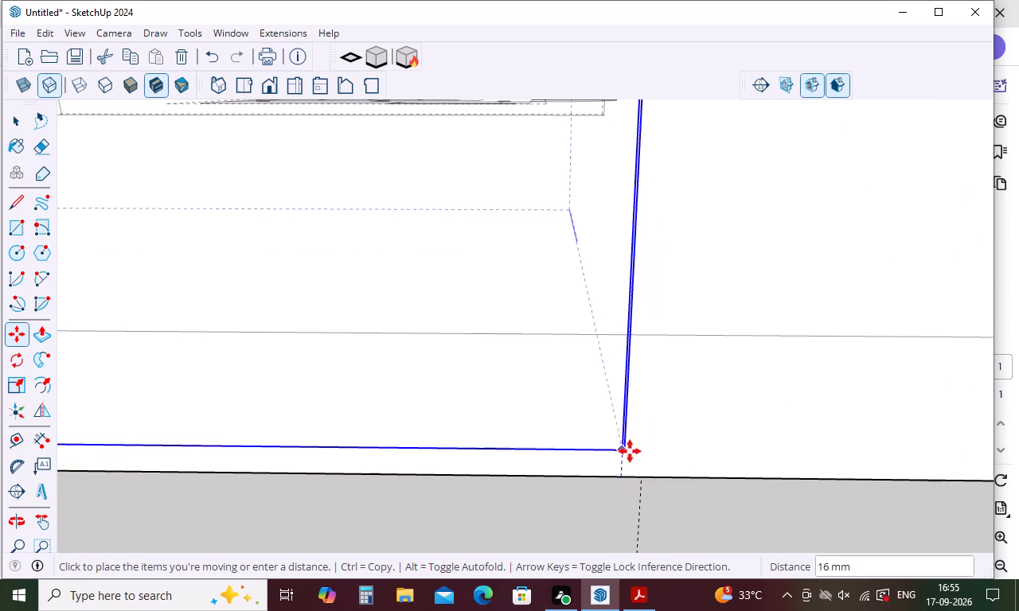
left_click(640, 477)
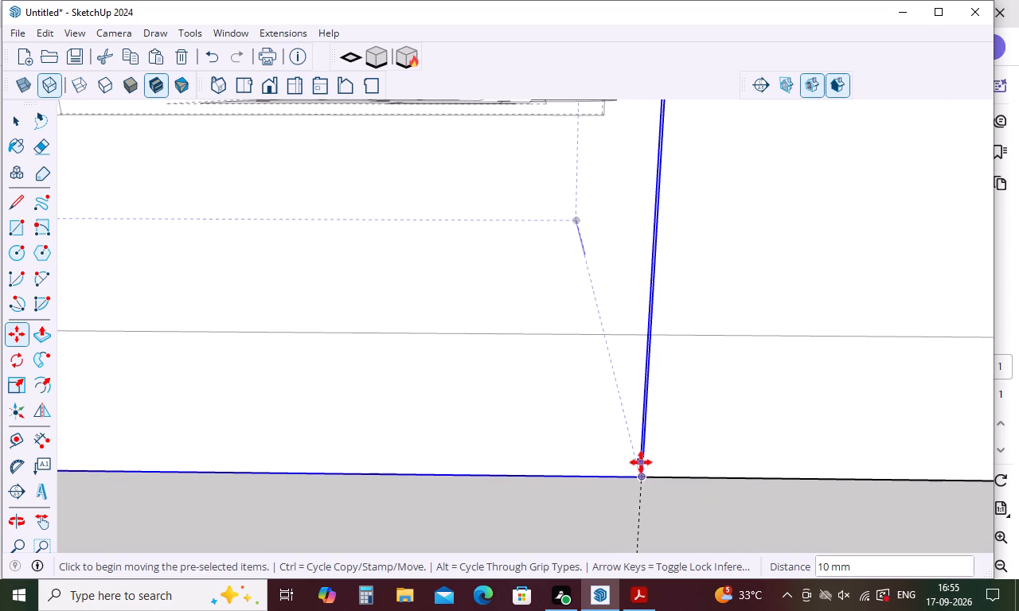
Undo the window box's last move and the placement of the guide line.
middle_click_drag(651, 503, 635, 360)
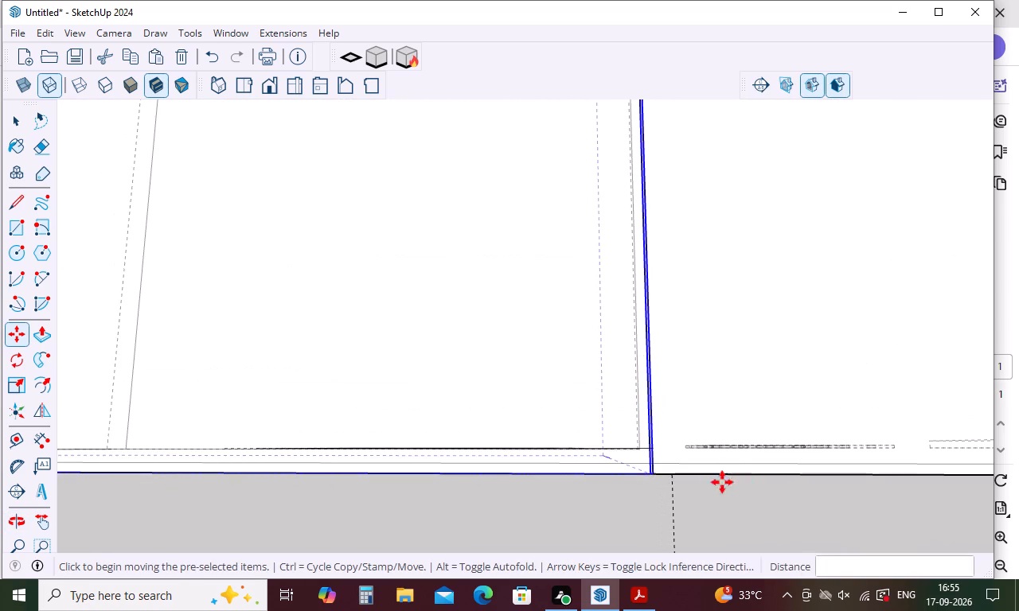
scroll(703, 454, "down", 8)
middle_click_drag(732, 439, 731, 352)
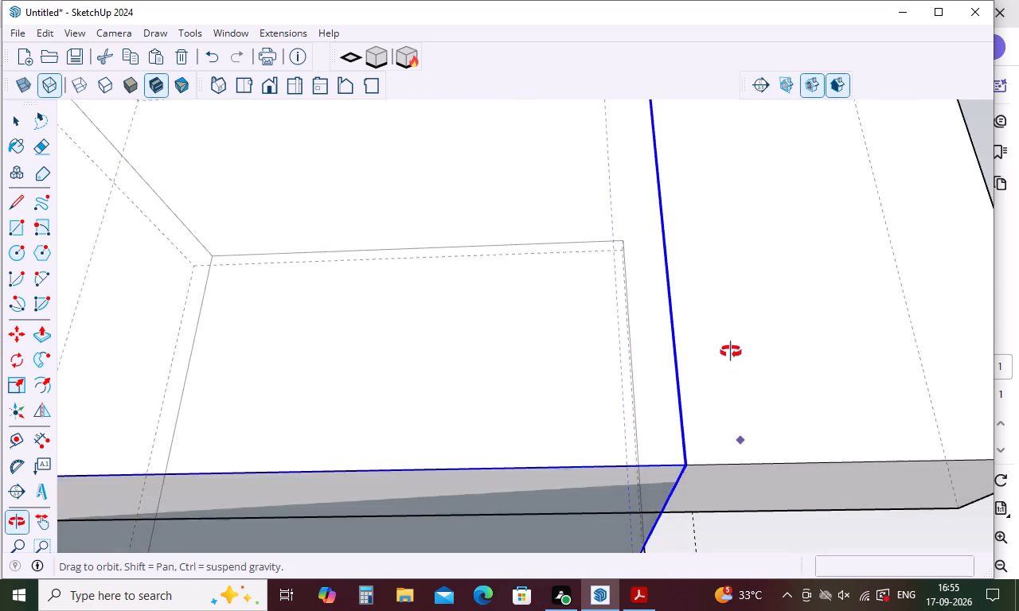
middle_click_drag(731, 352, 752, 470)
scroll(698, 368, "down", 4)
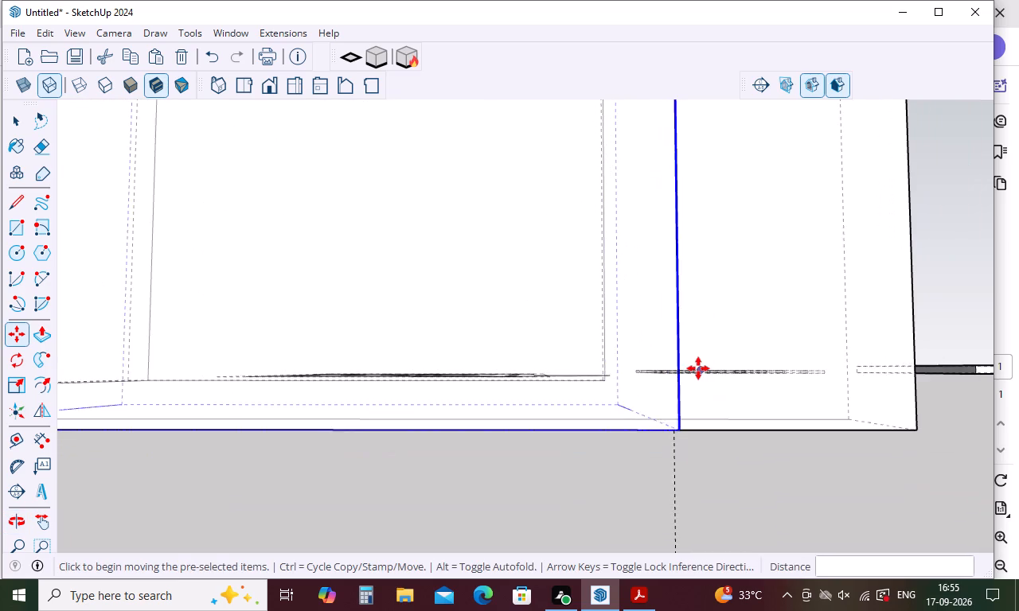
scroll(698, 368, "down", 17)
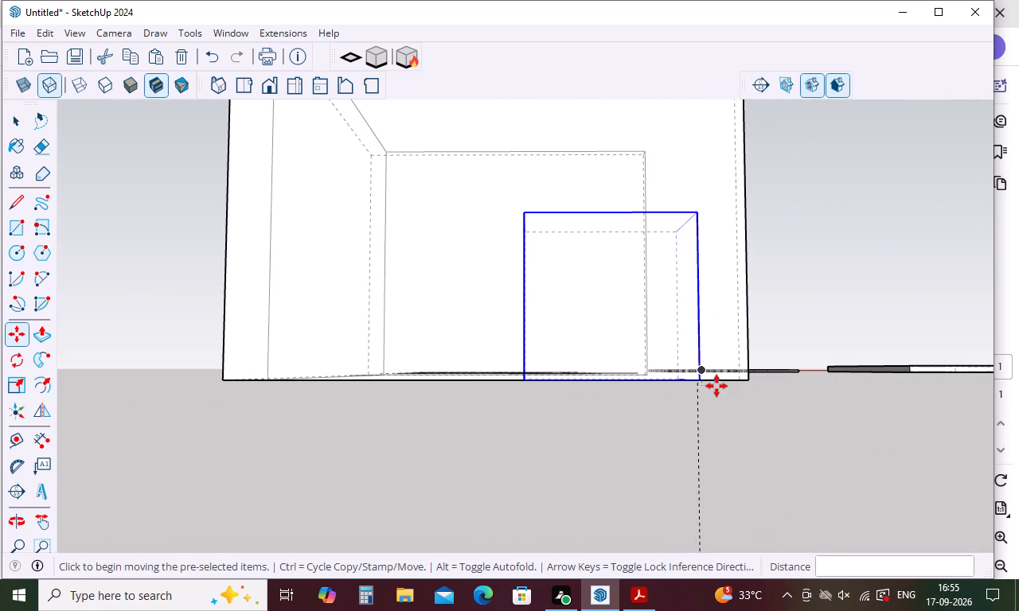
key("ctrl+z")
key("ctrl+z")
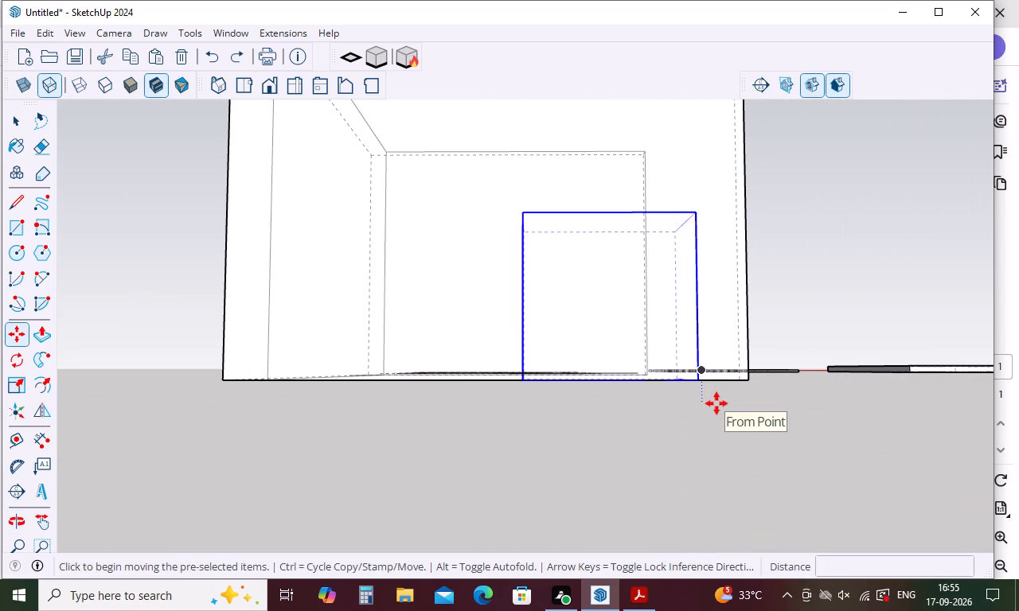
Place a vertical guide line on the wall face 313 mm in from its open end edge with the Tape Measure tool.
scroll(645, 380, "down", 4)
middle_click_drag(694, 383, 684, 435)
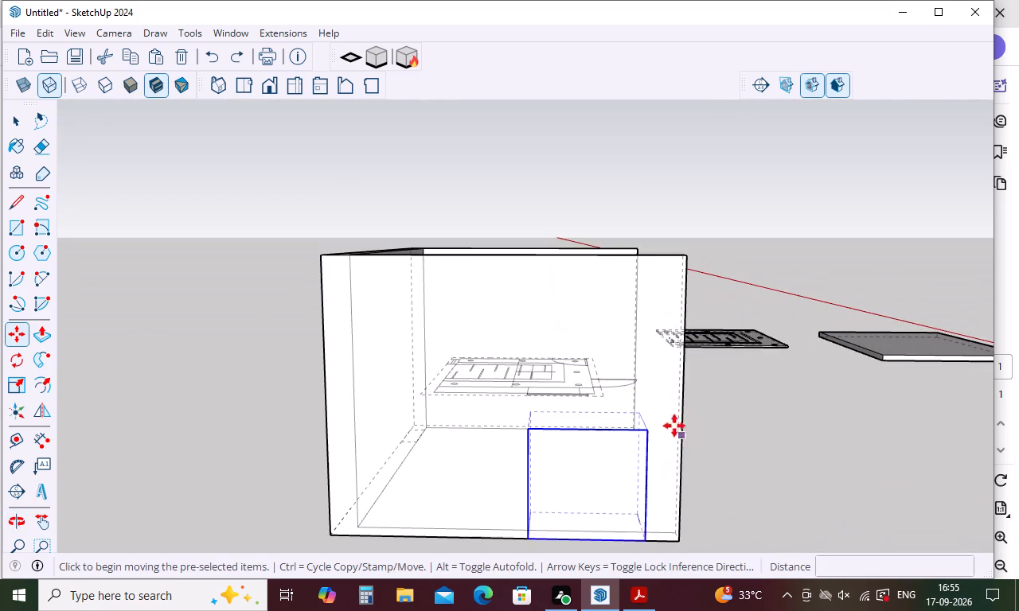
scroll(638, 326, "down", 4)
key("space")
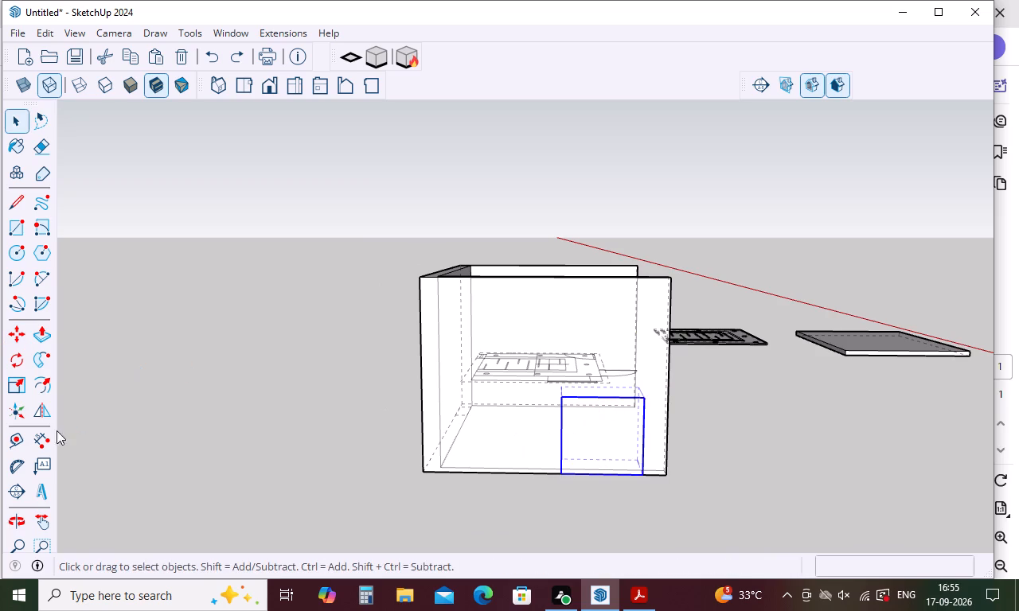
left_click(14, 440)
left_click(665, 393)
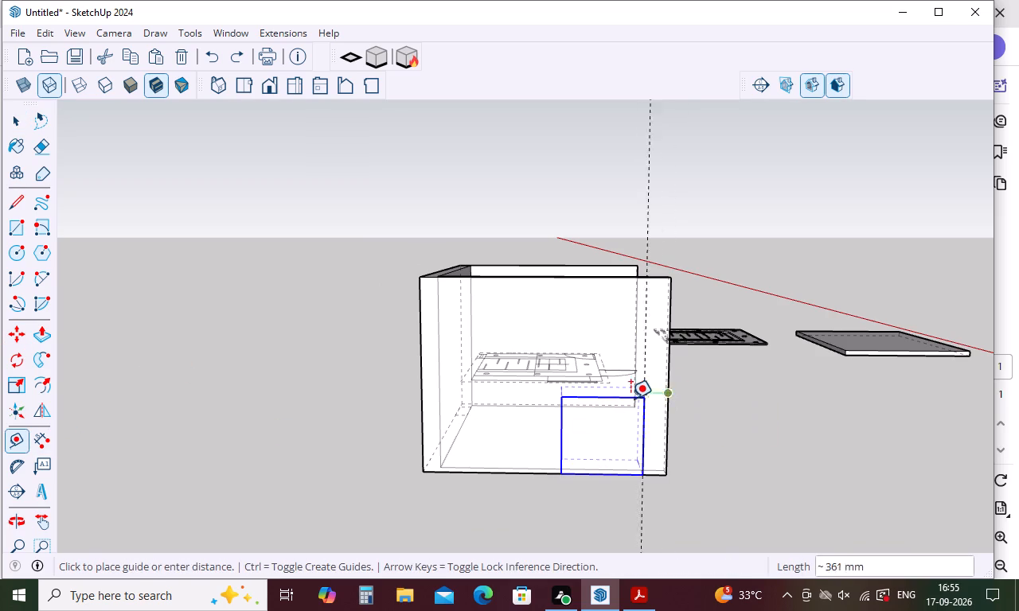
type("313")
key("Return")
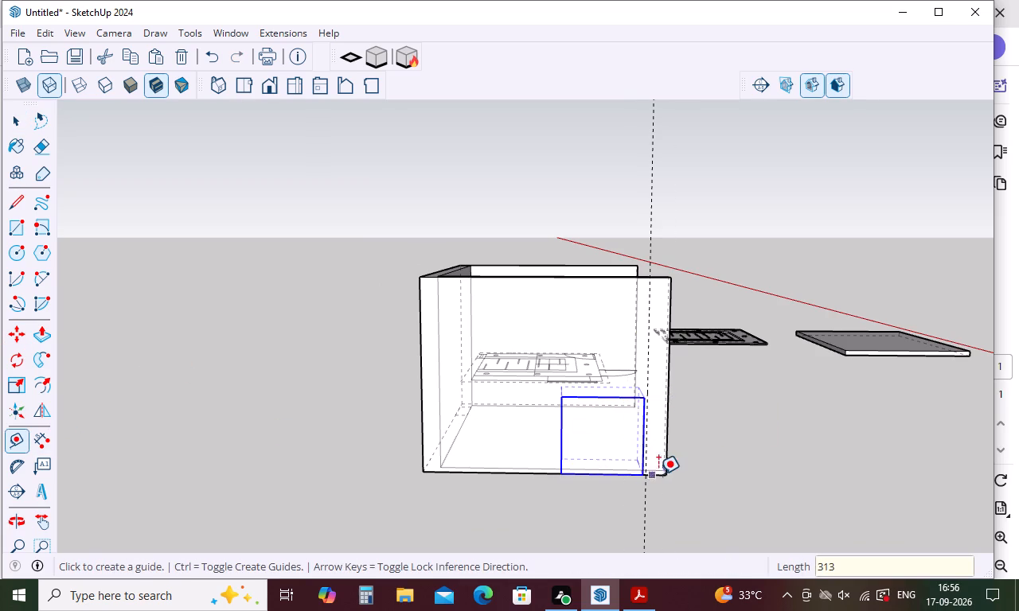
Move the window box by its bottom corner along the wall's bottom edge onto the 313 mm guide line.
middle_click_drag(662, 476, 664, 392)
scroll(637, 302, "up", 9)
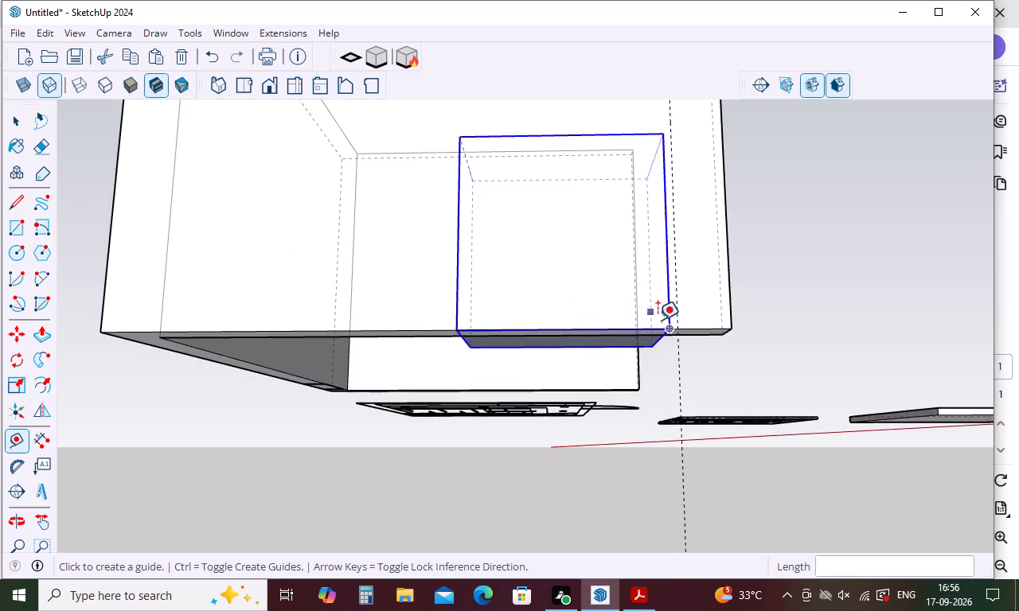
scroll(660, 322, "up", 8)
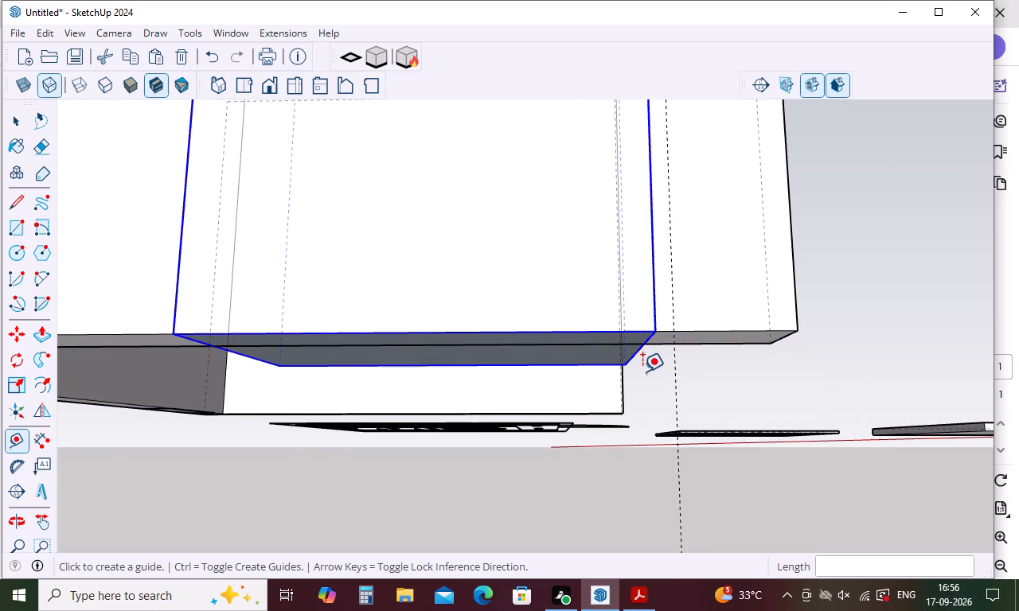
key("m")
left_click(652, 329)
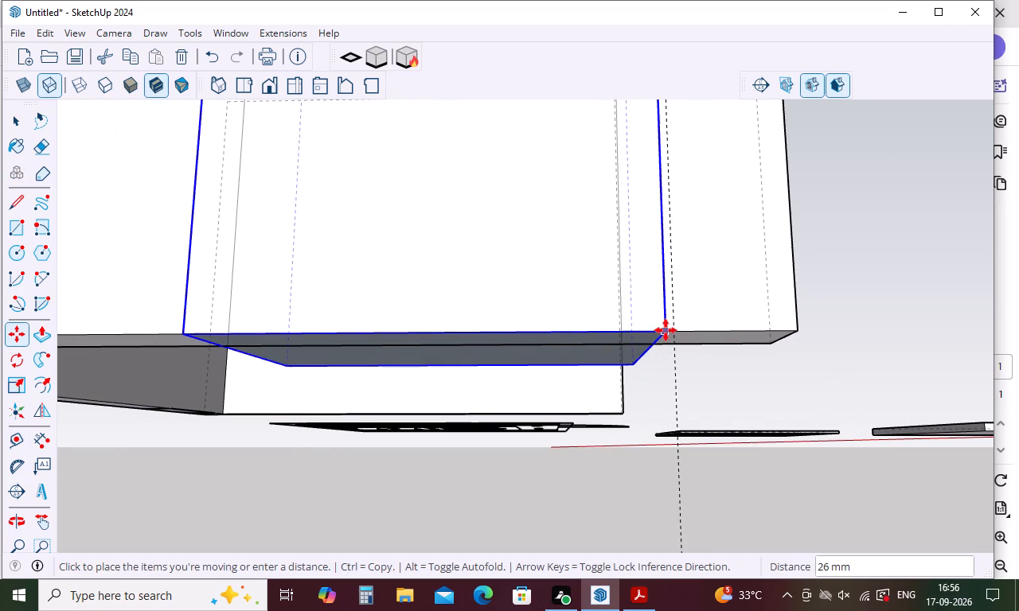
left_click(670, 330)
key("space")
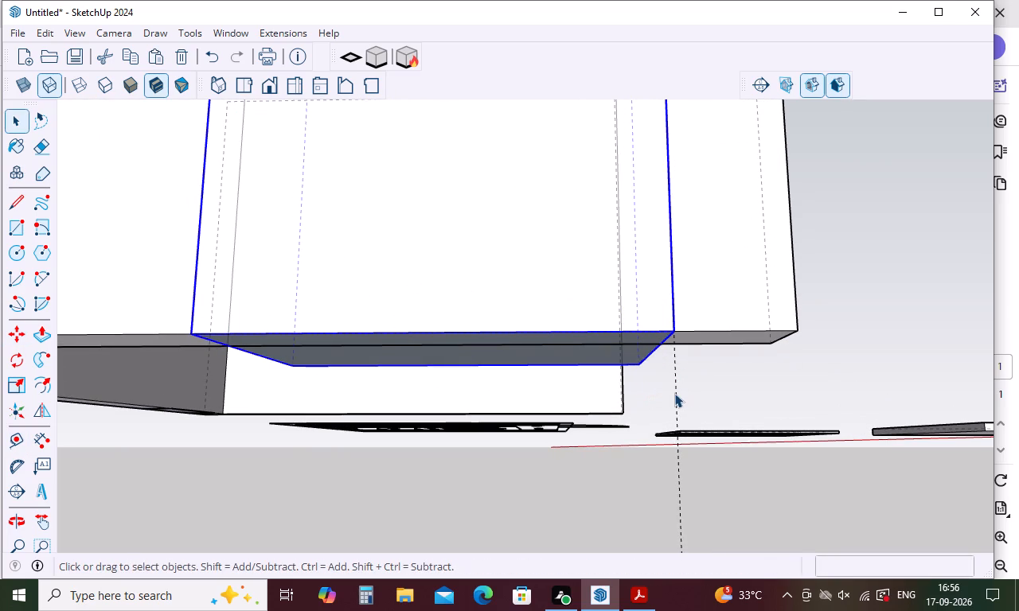
Delete the vertical guide line beside the window box.
left_click(674, 393)
key("Delete")
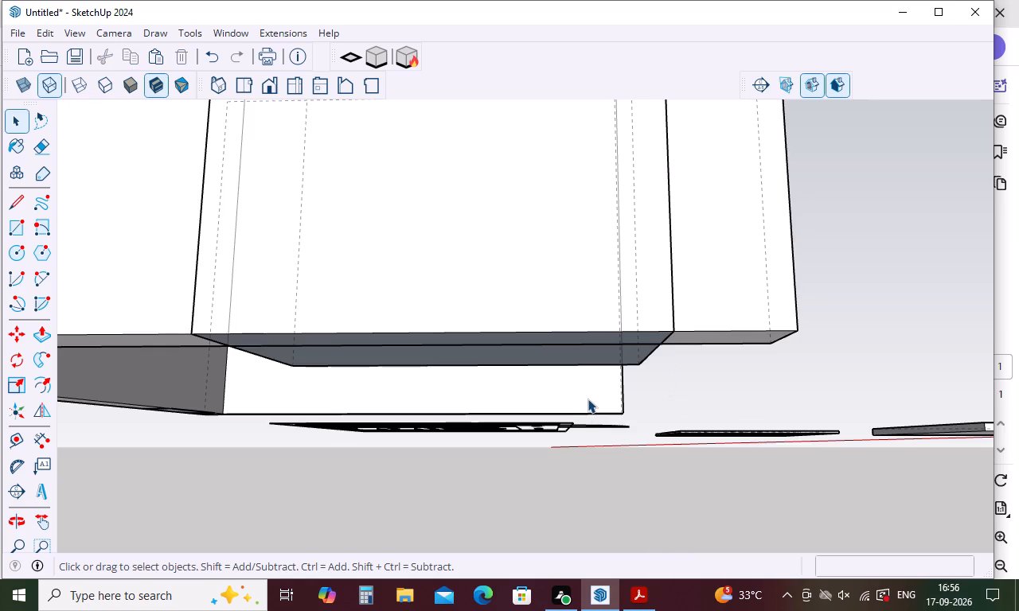
Move the window box 3' straight up along the wall's vertical end edge.
scroll(588, 399, "down", 12)
middle_click_drag(585, 394, 588, 440)
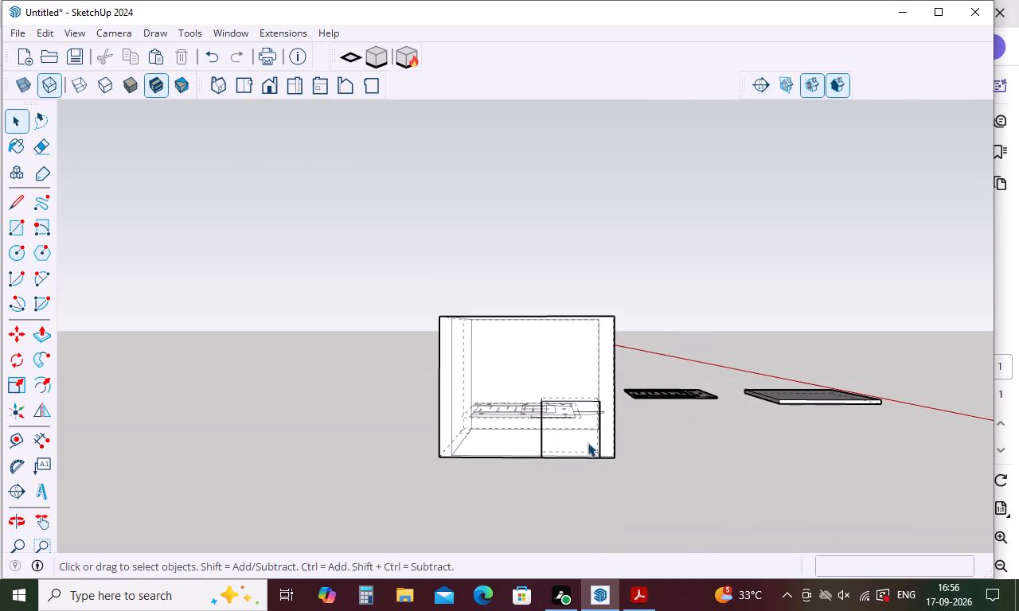
key("m")
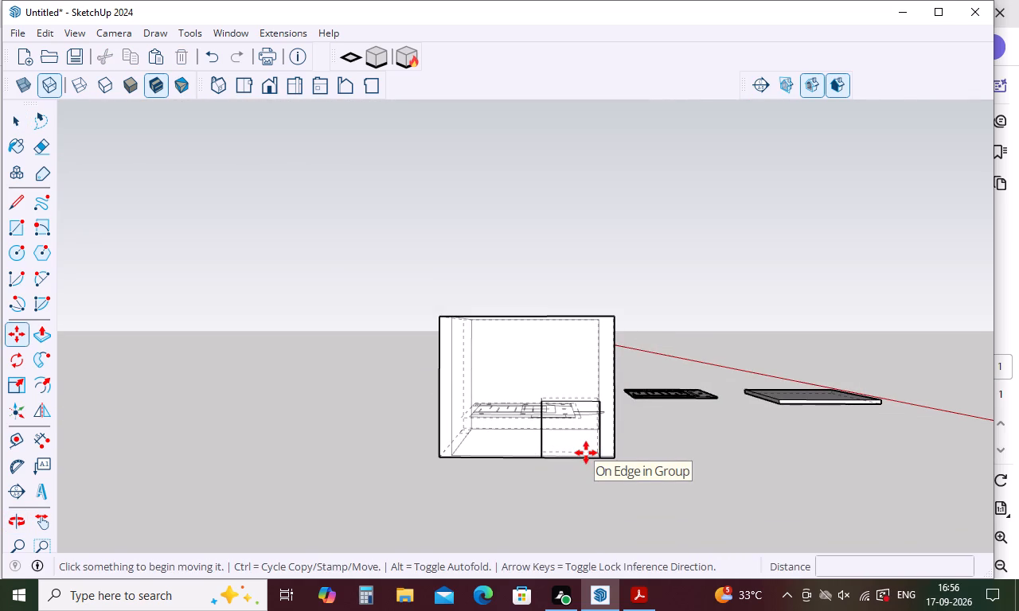
key("Escape")
left_click(587, 446)
key("Escape")
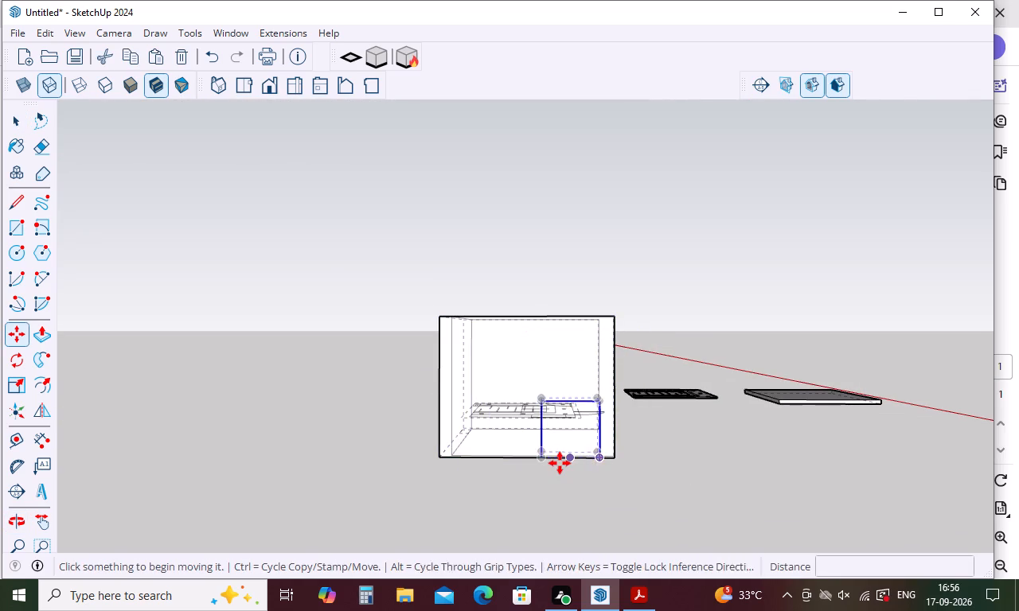
key("space")
left_click(572, 440)
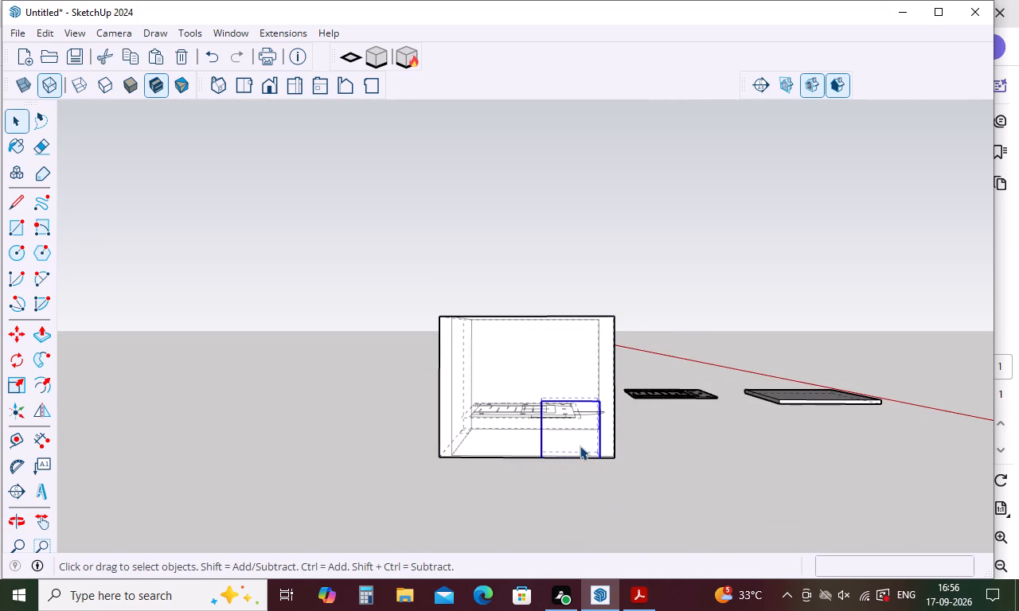
key("m")
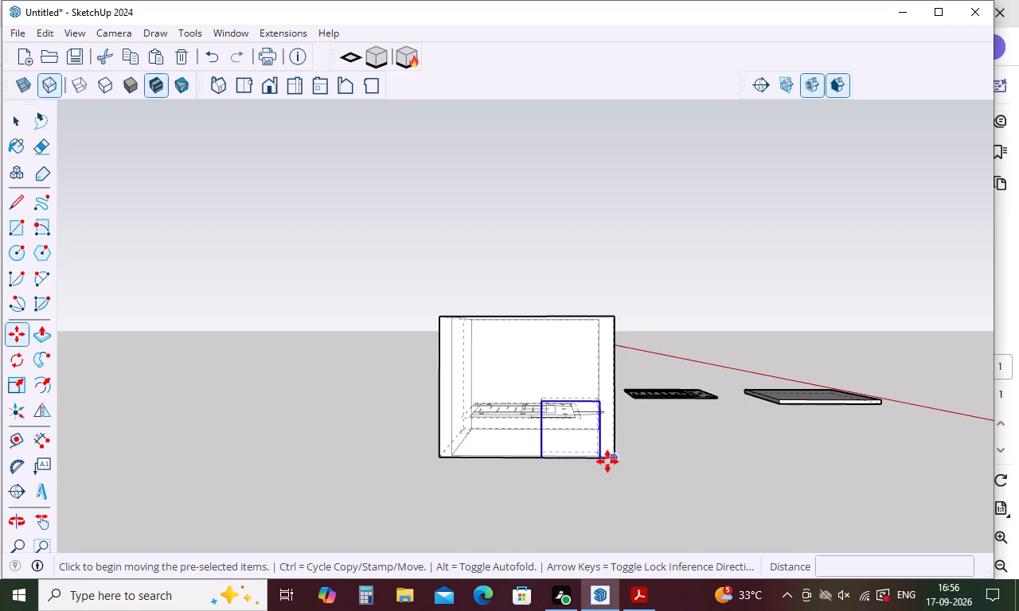
left_click(615, 459)
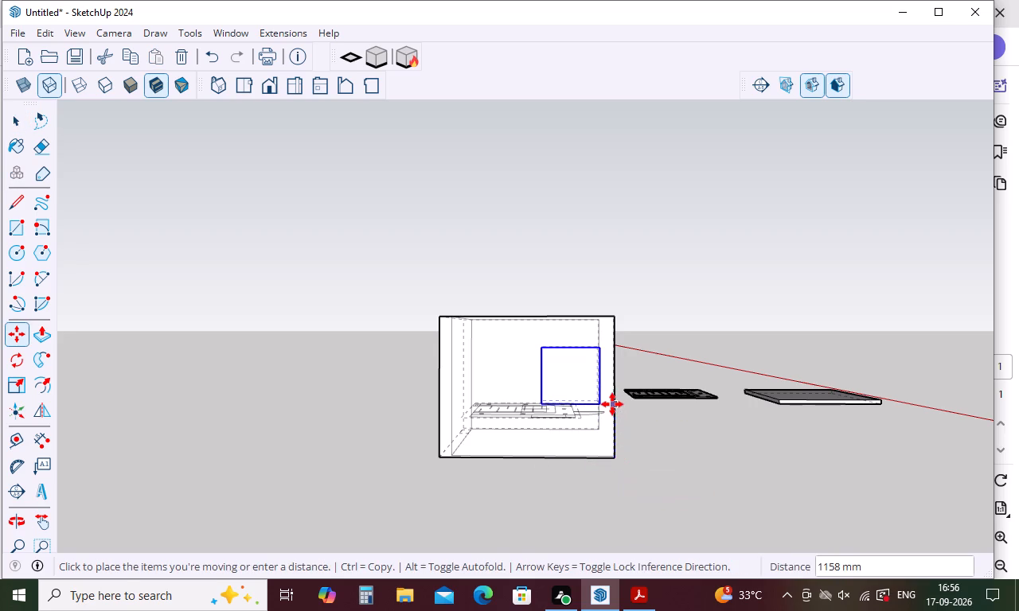
key("3")
key("apostrophe")
key("Return")
key("space")
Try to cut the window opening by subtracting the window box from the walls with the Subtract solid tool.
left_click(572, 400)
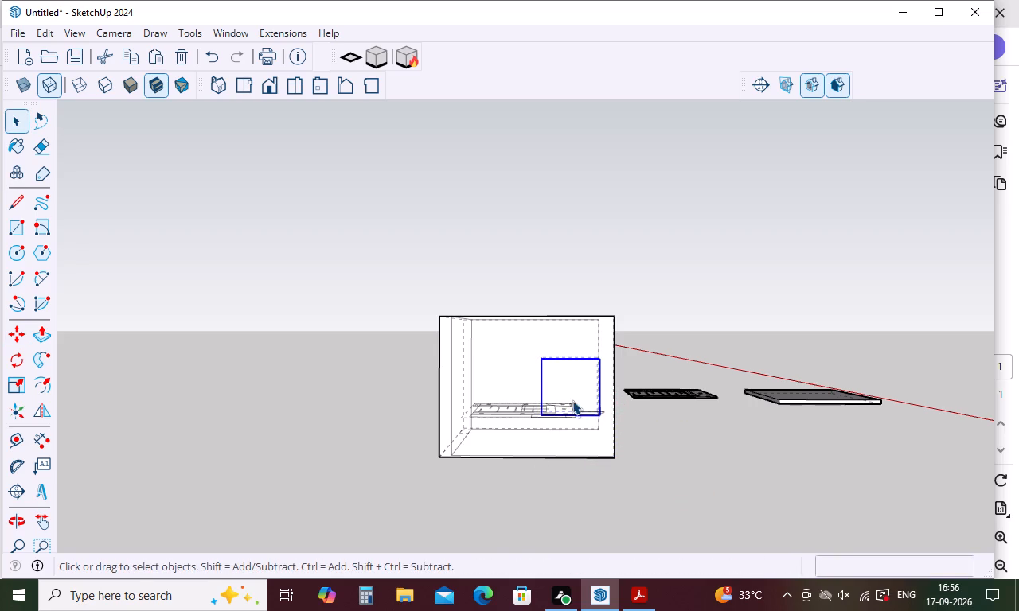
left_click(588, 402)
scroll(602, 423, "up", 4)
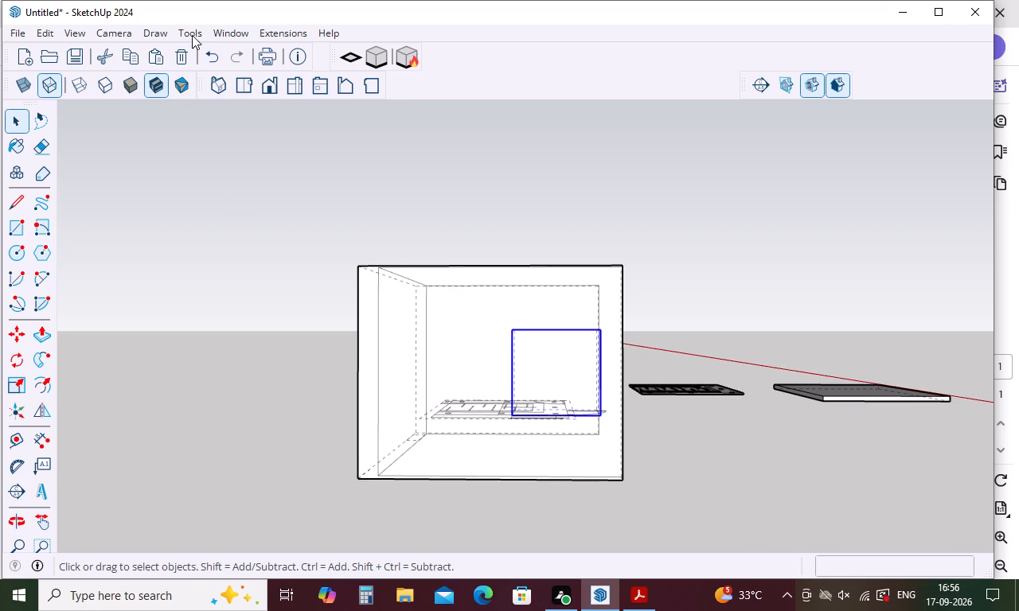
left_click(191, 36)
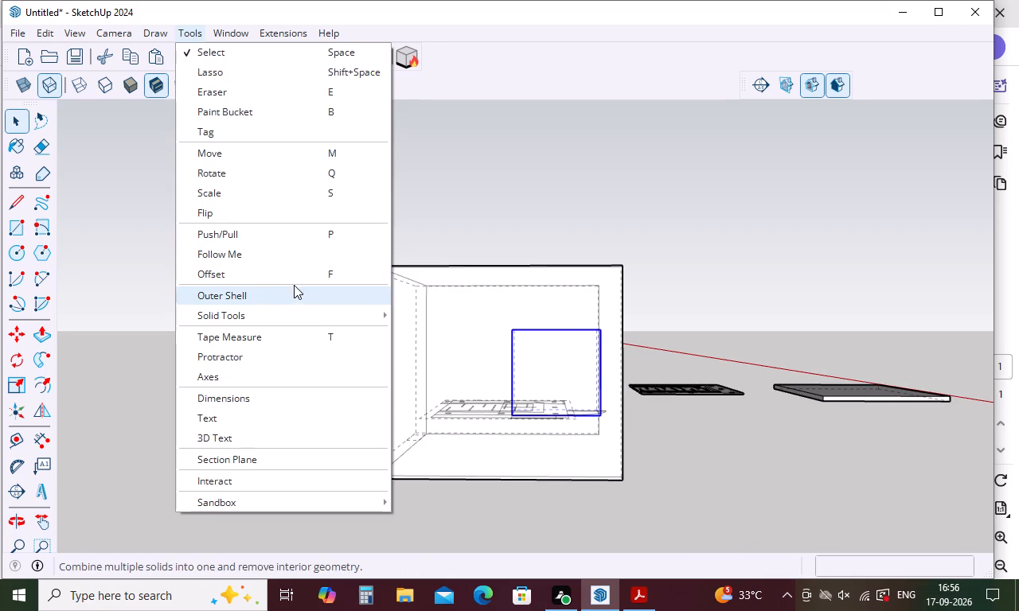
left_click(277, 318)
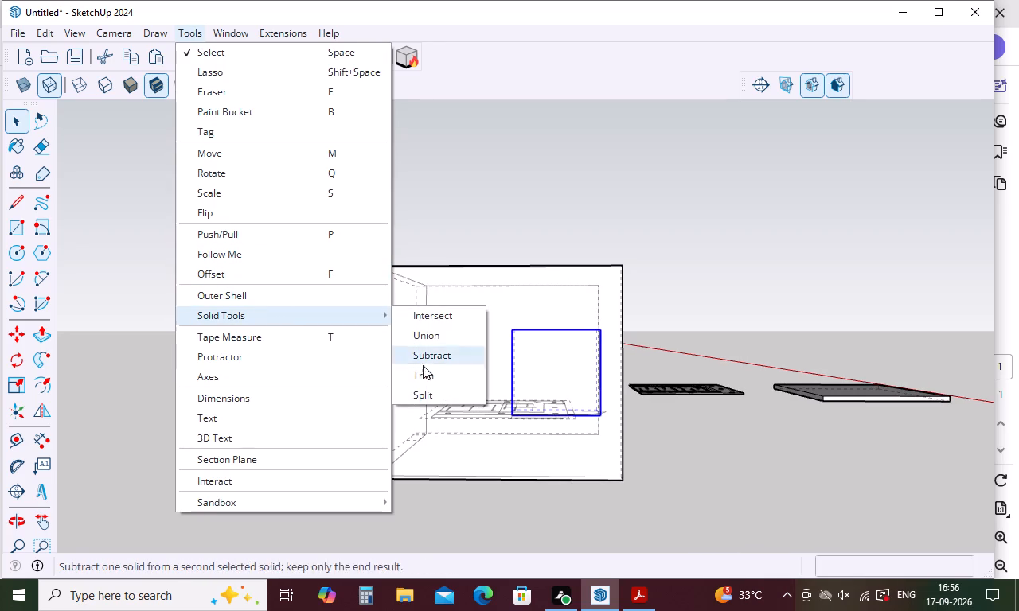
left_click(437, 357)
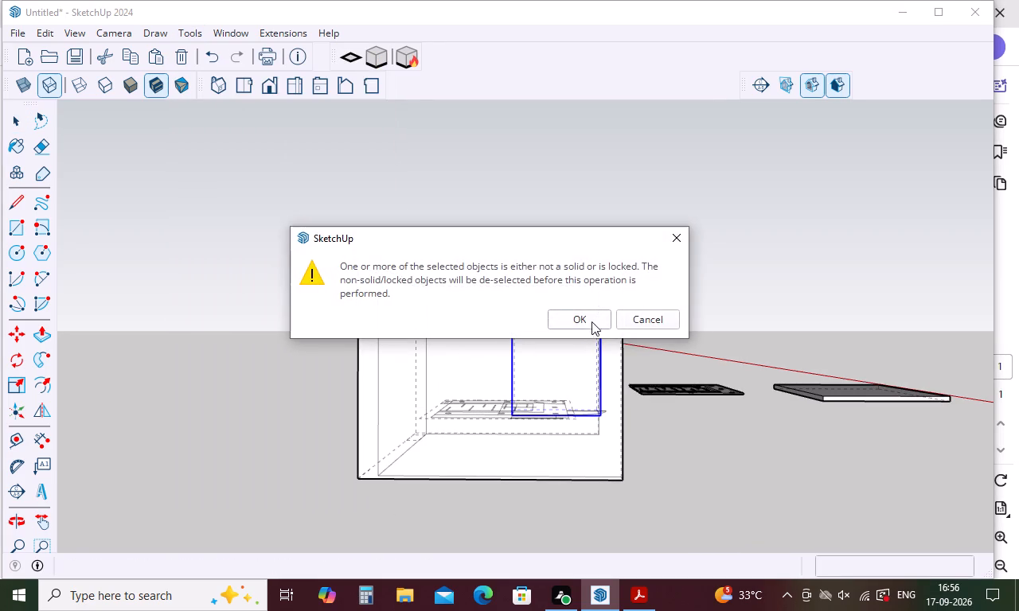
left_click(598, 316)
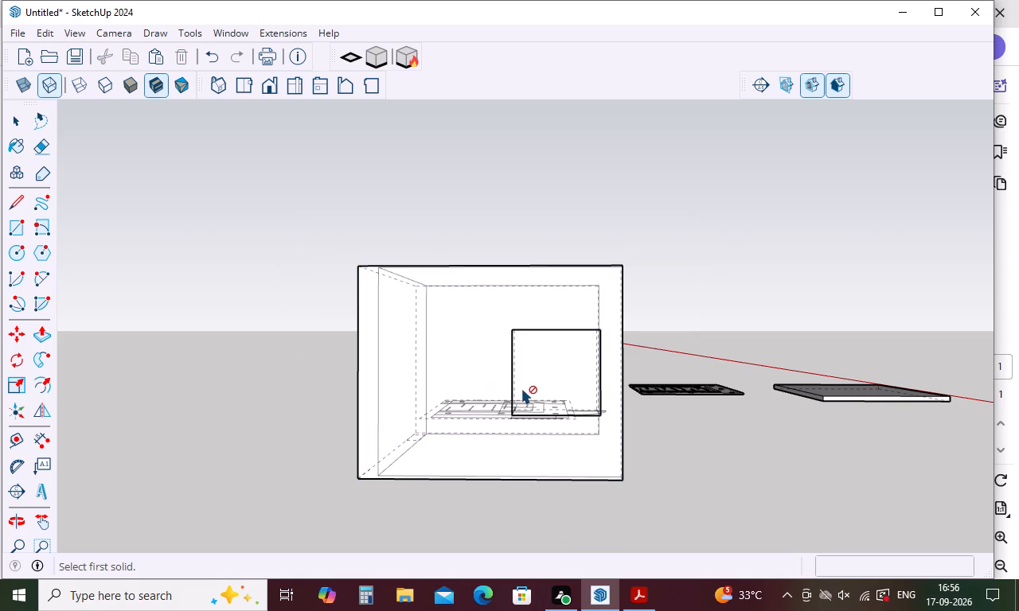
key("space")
Erase the cross edges of the leftover rectangular patch on the underside of the middle wall, near its corner opposite the window wall.
middle_click_drag(566, 406, 580, 448)
scroll(584, 453, "up", 4)
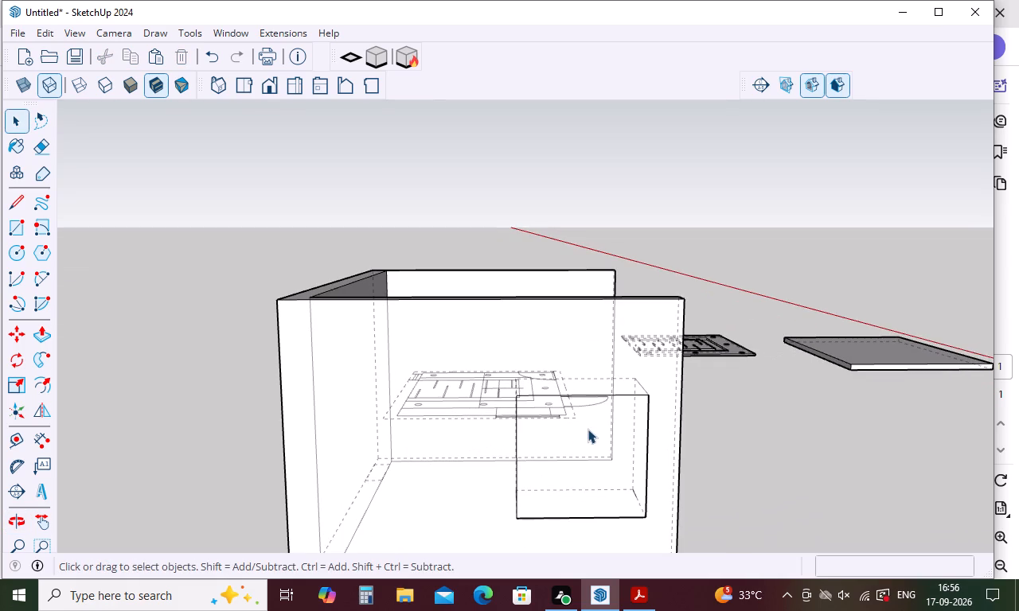
middle_click_drag(592, 420, 631, 91)
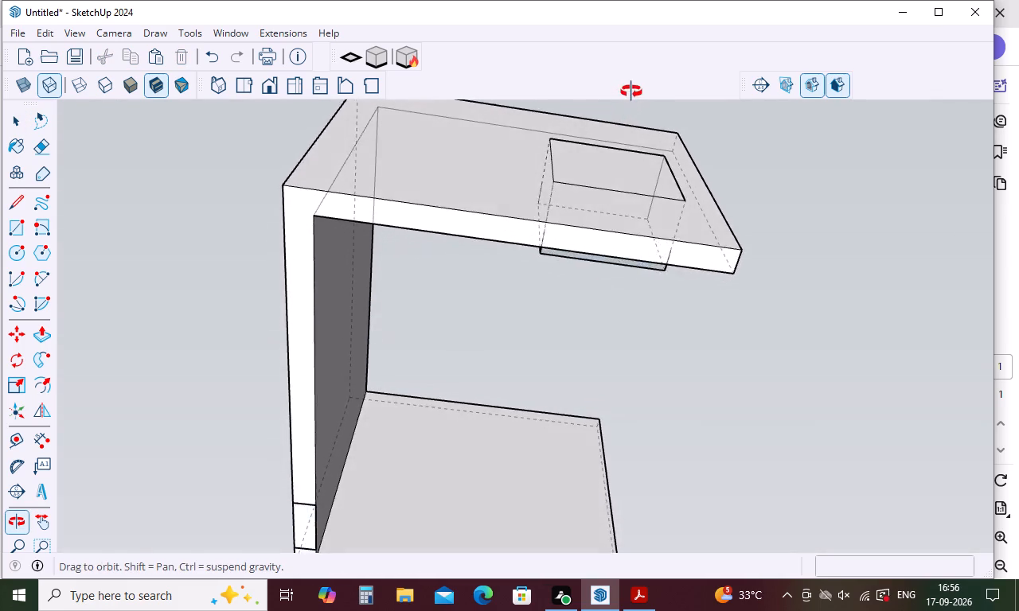
middle_click_drag(631, 91, 722, 187)
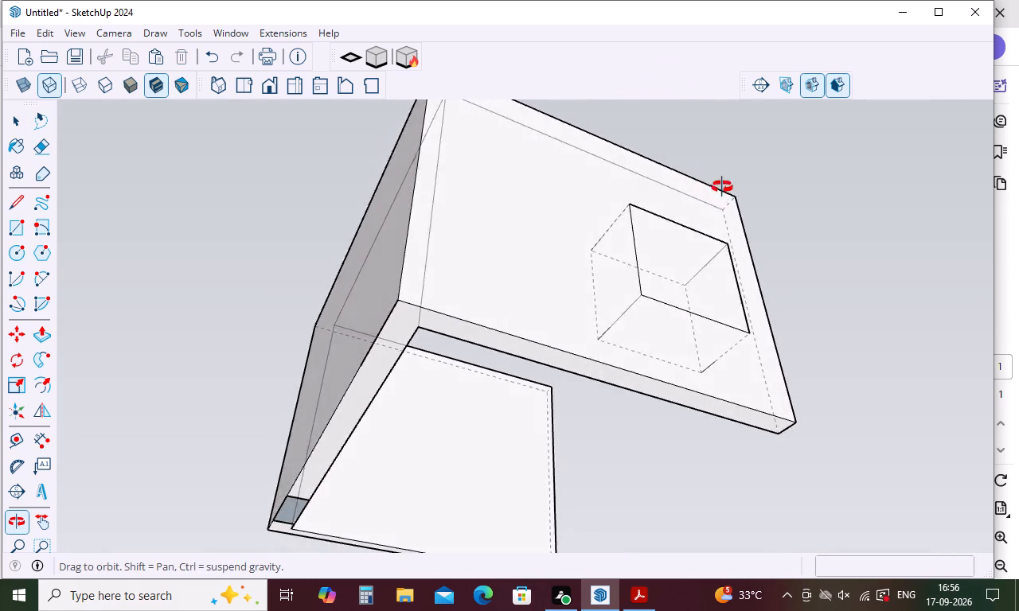
middle_click_drag(722, 187, 1007, 220)
middle_click_drag(267, 433, 333, 360)
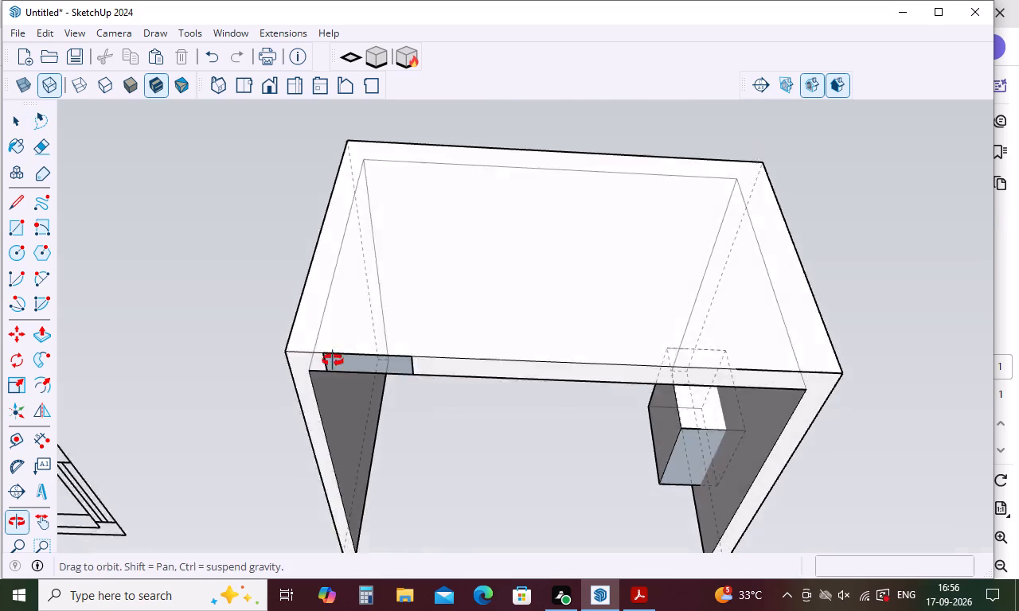
middle_click_drag(333, 360, 349, 341)
key("space")
key("e")
scroll(342, 352, "up", 4)
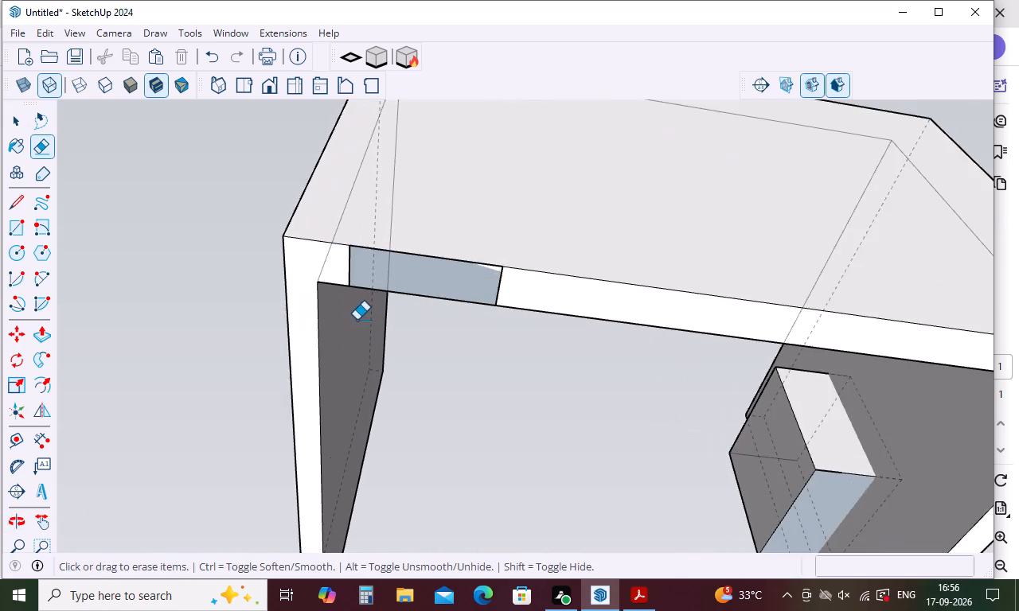
scroll(359, 315, "up", 4)
left_click(336, 224)
left_click_drag(342, 222, 327, 224)
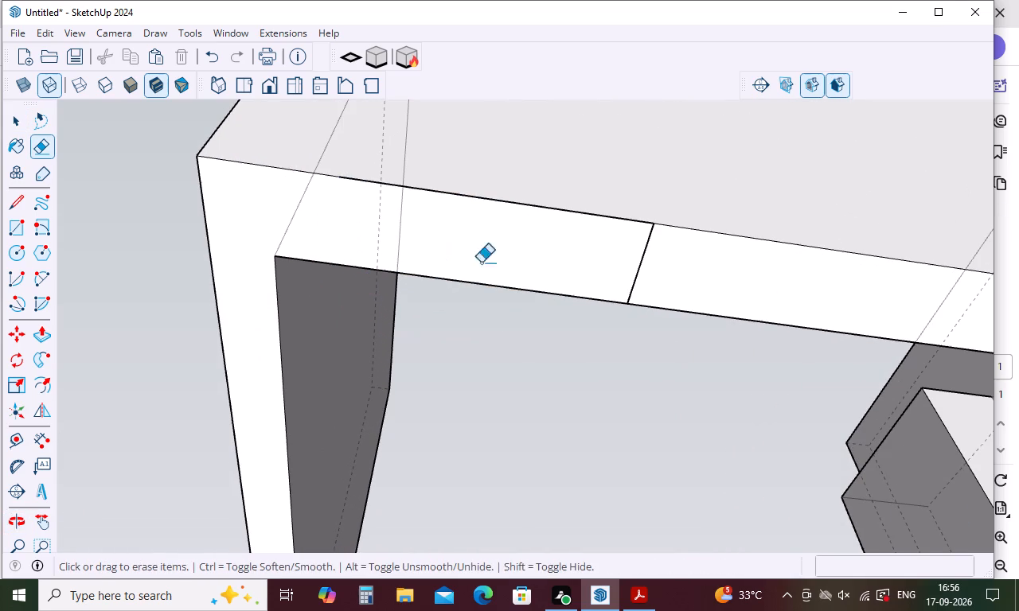
left_click_drag(645, 256, 623, 264)
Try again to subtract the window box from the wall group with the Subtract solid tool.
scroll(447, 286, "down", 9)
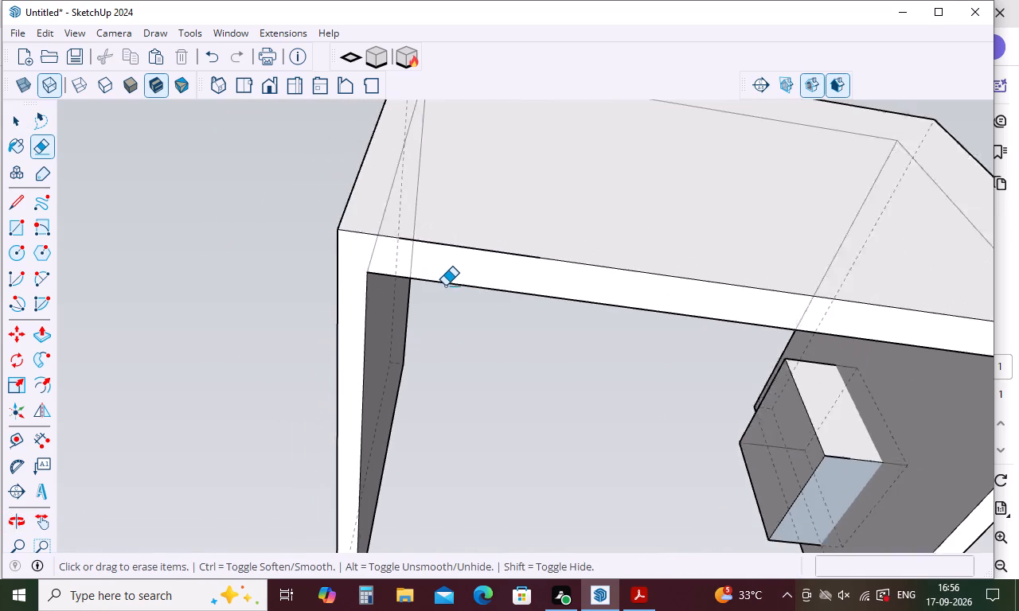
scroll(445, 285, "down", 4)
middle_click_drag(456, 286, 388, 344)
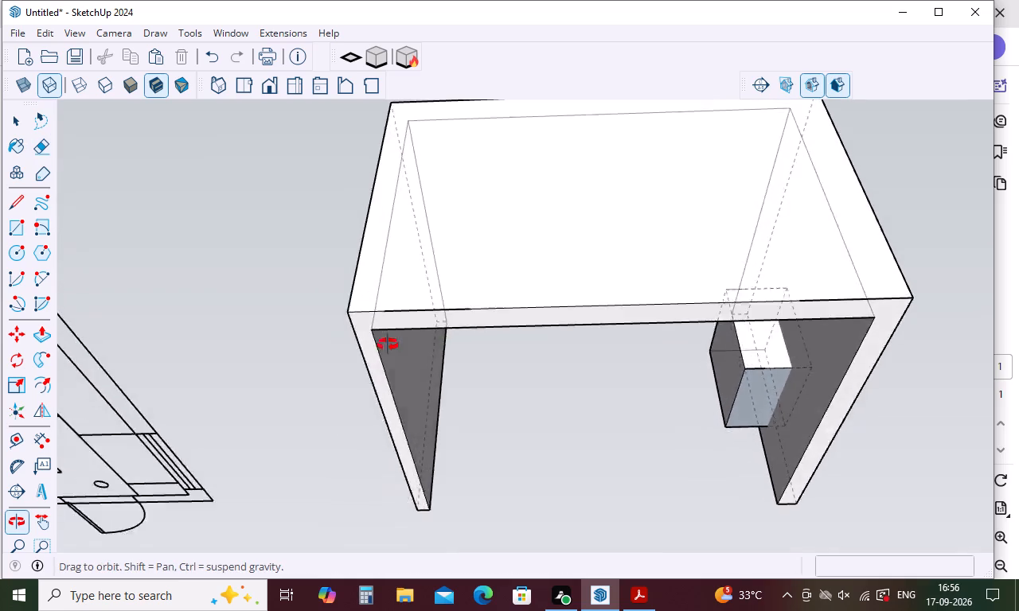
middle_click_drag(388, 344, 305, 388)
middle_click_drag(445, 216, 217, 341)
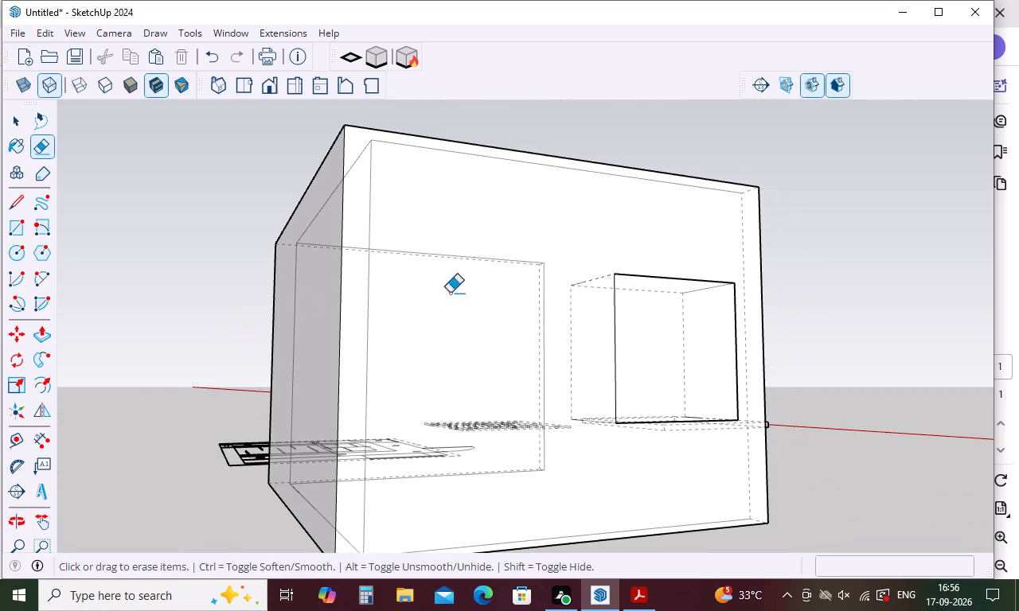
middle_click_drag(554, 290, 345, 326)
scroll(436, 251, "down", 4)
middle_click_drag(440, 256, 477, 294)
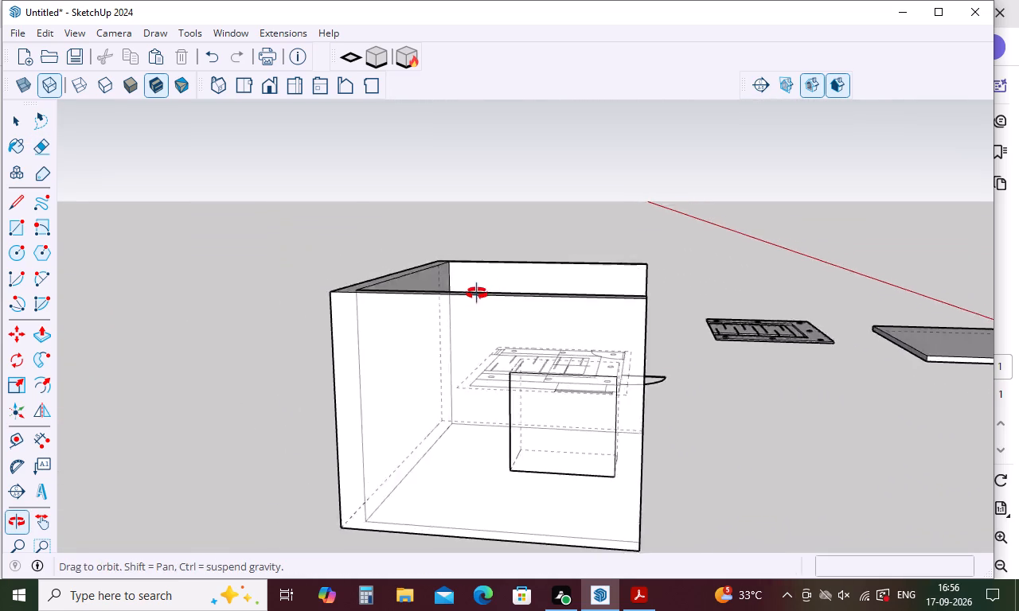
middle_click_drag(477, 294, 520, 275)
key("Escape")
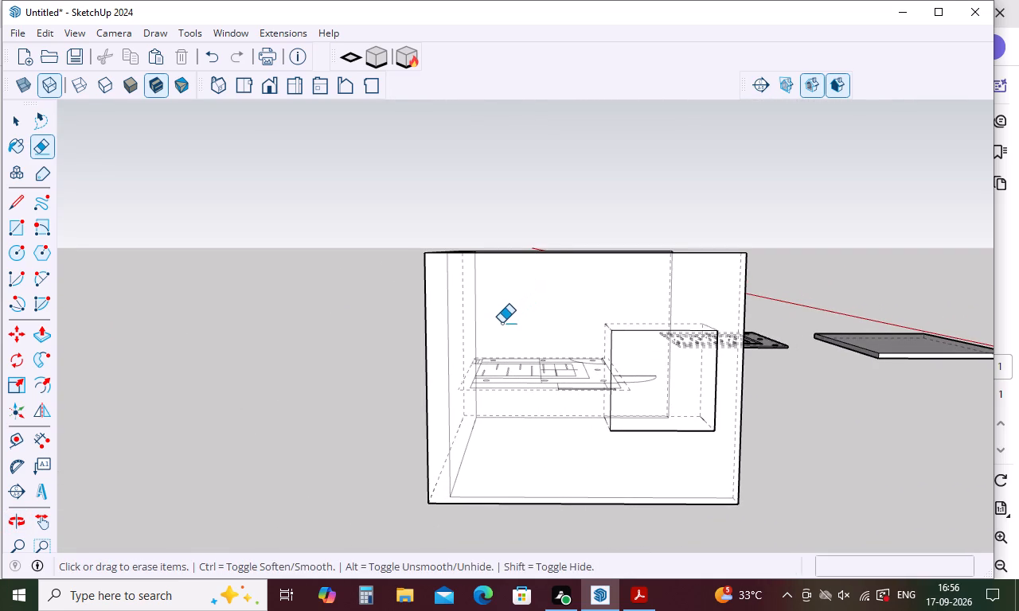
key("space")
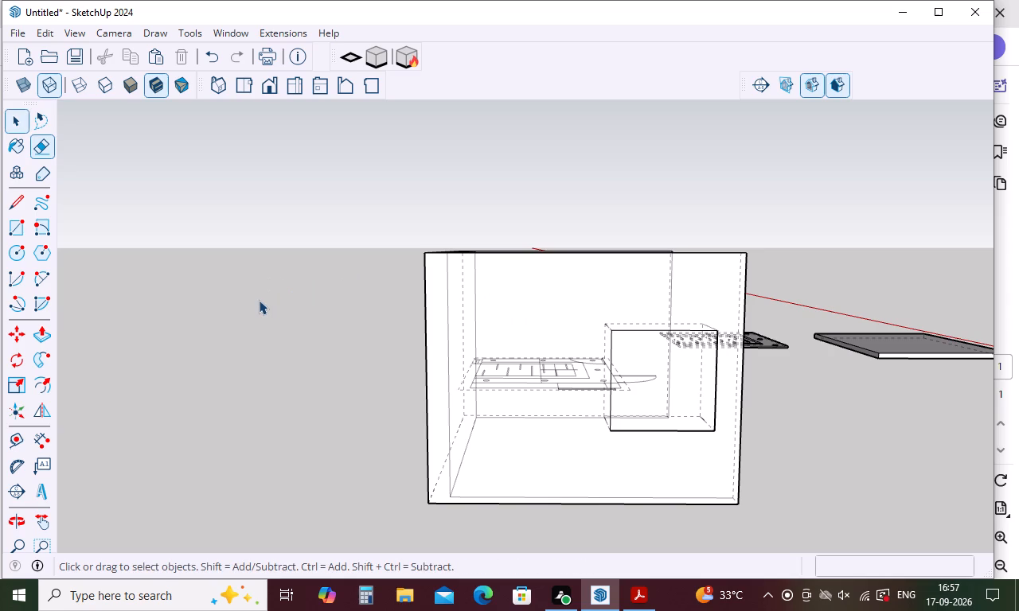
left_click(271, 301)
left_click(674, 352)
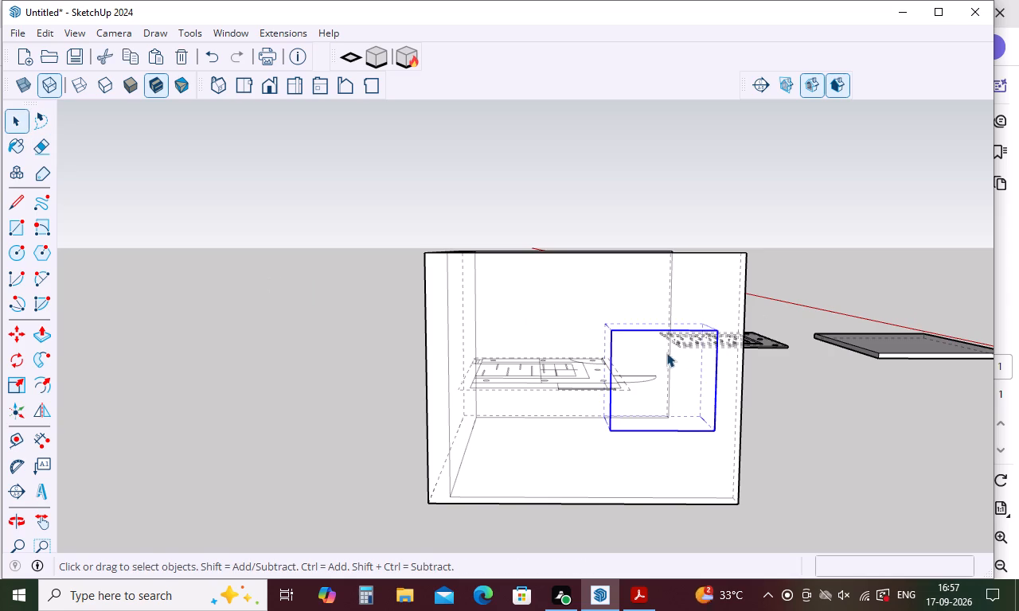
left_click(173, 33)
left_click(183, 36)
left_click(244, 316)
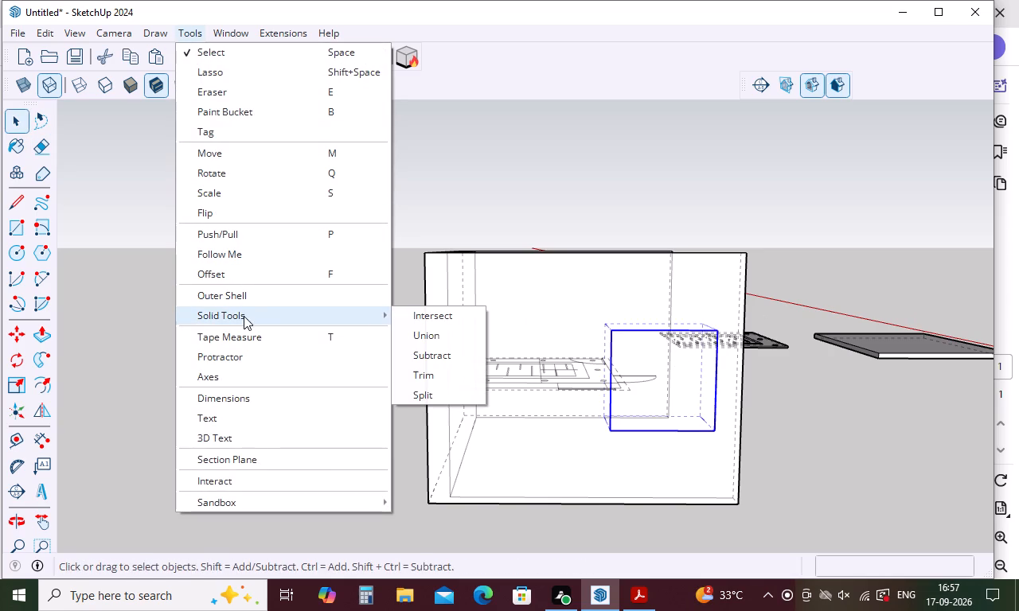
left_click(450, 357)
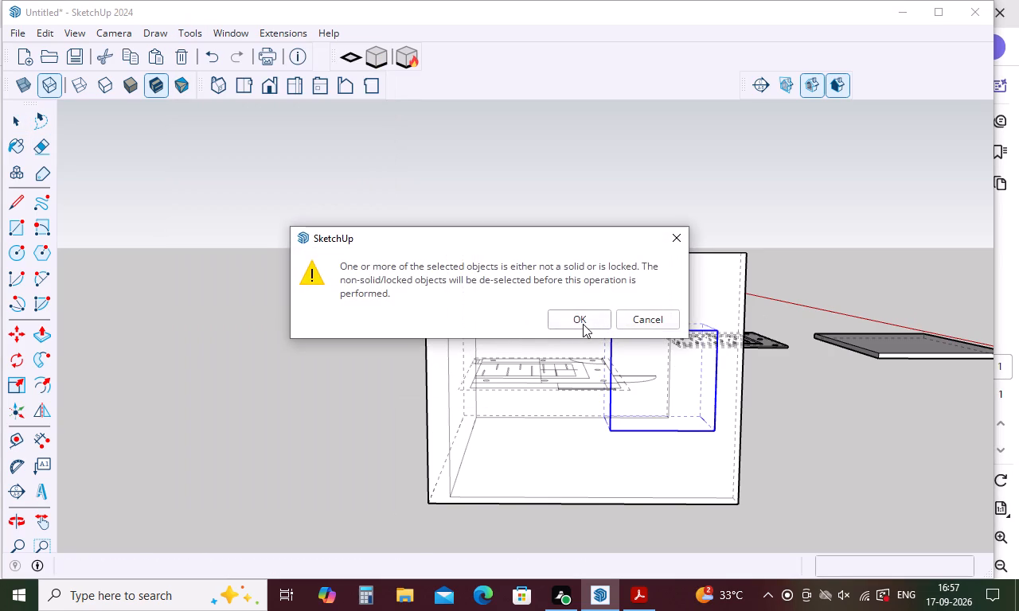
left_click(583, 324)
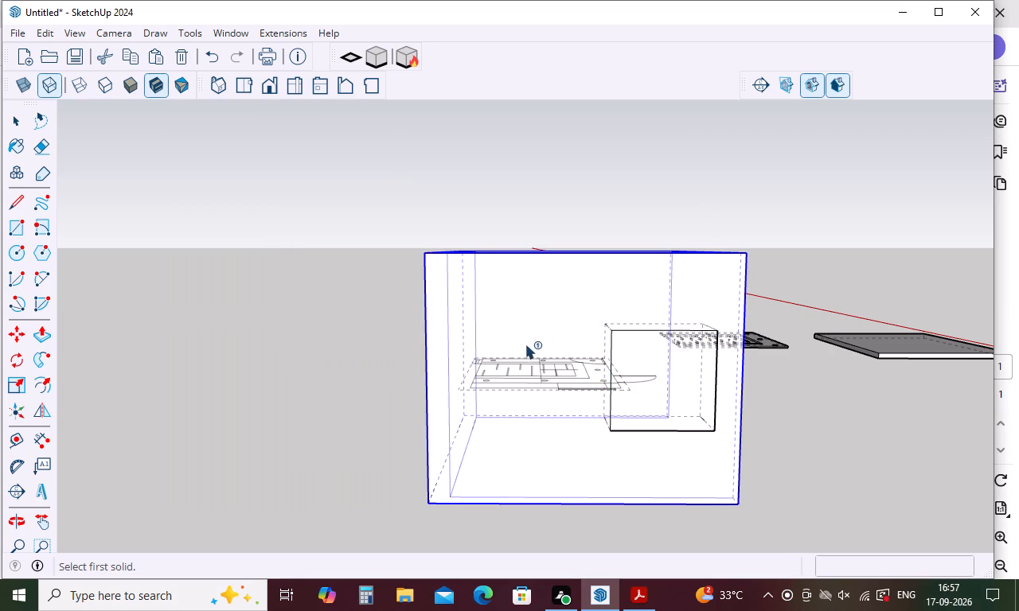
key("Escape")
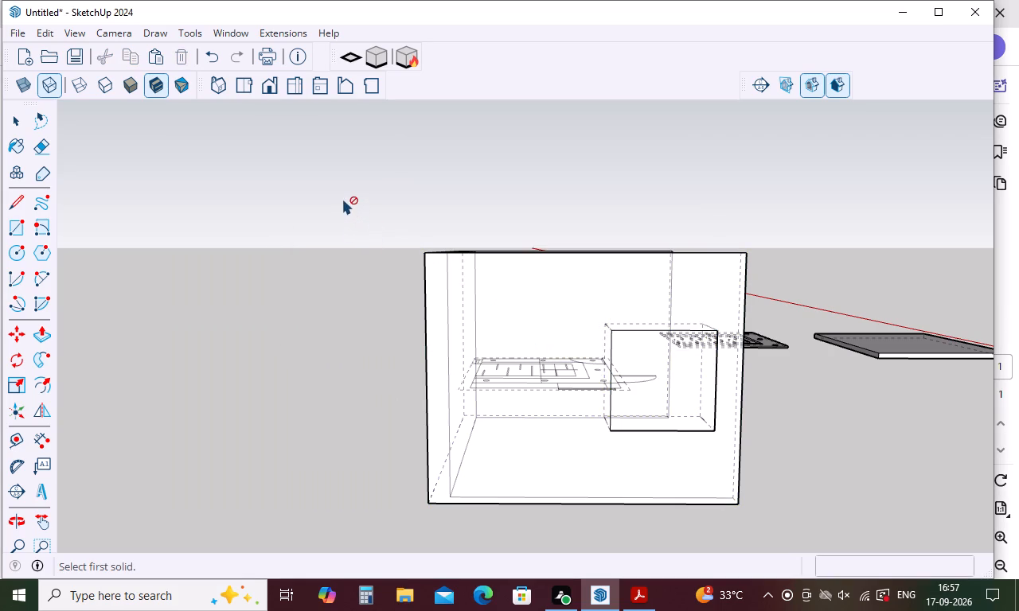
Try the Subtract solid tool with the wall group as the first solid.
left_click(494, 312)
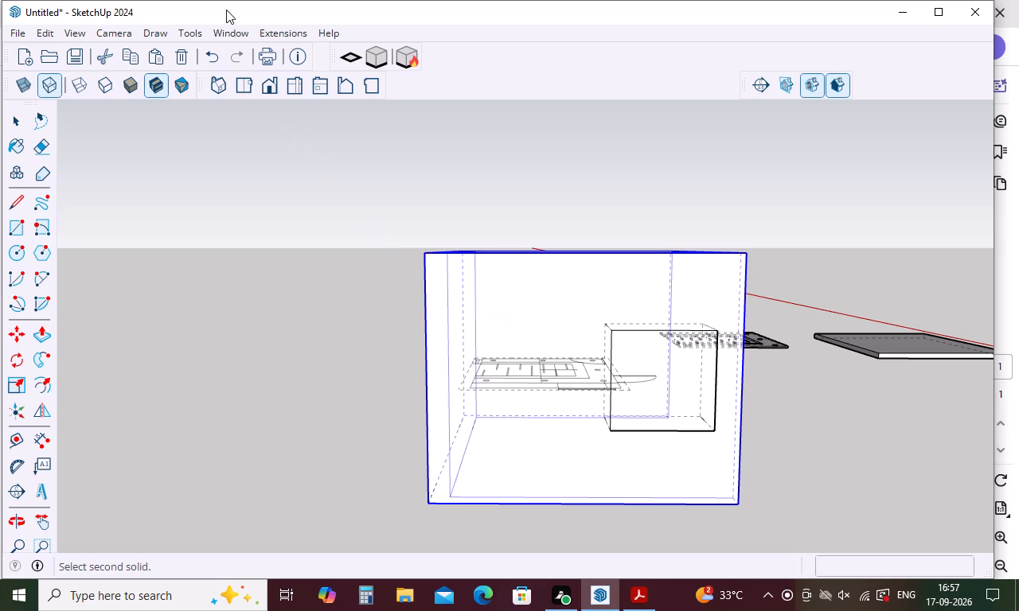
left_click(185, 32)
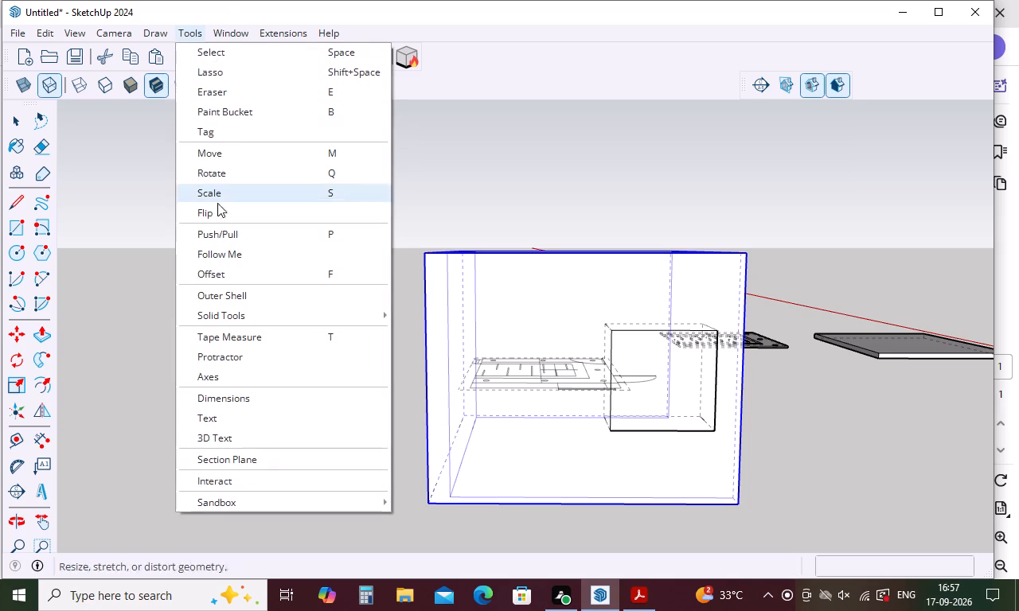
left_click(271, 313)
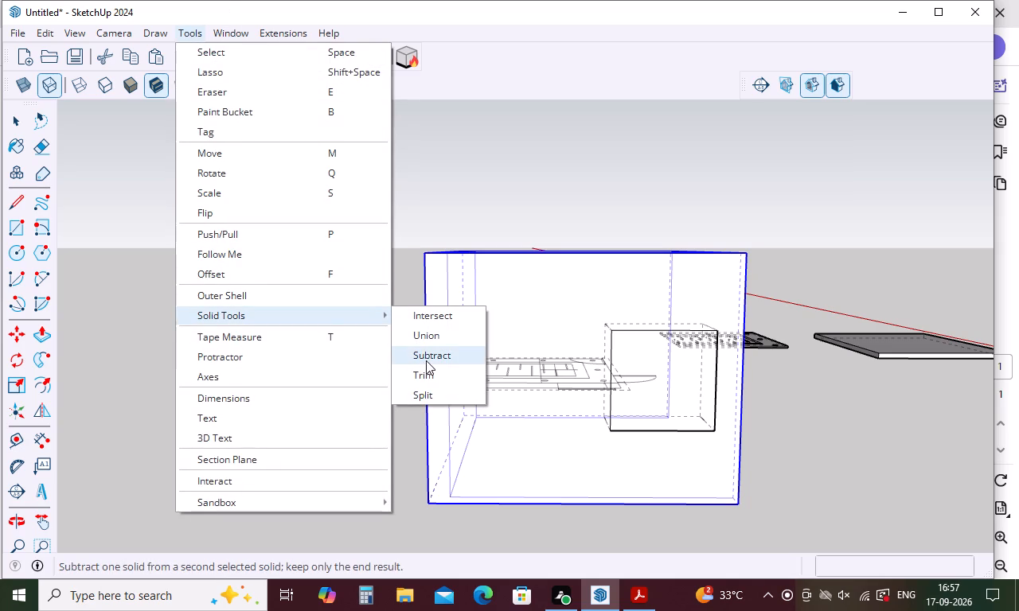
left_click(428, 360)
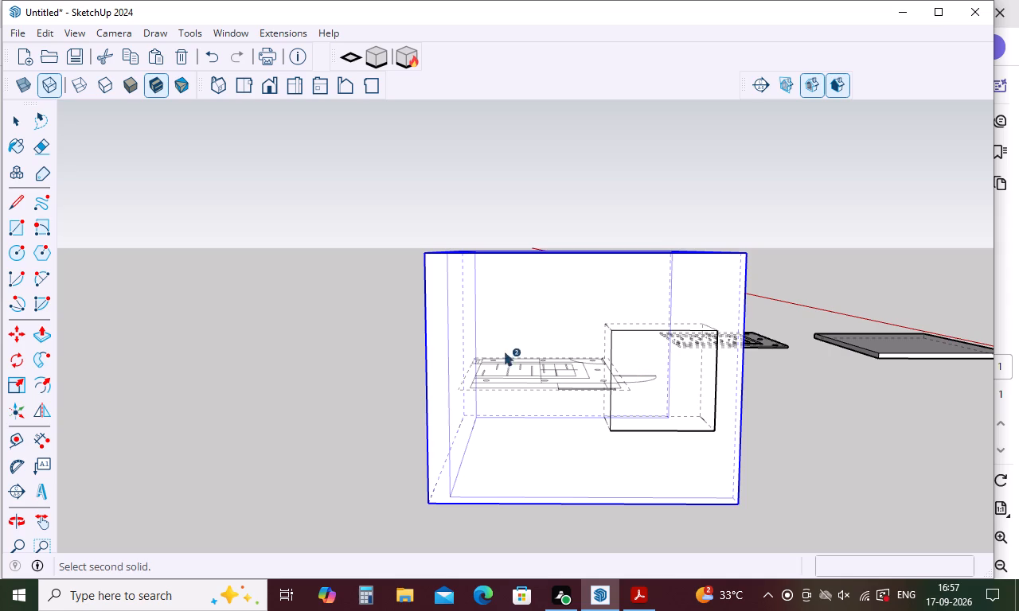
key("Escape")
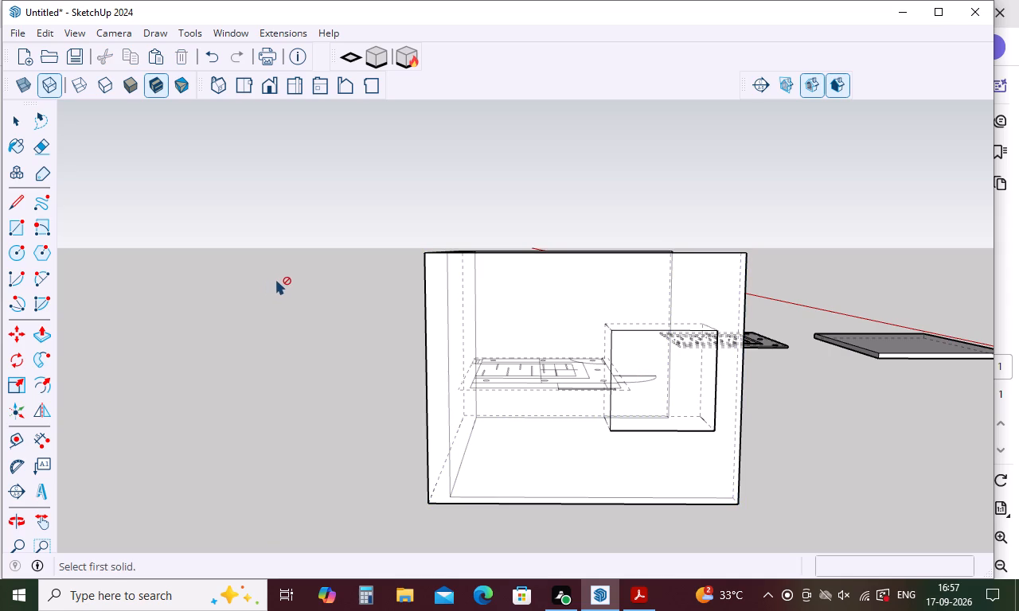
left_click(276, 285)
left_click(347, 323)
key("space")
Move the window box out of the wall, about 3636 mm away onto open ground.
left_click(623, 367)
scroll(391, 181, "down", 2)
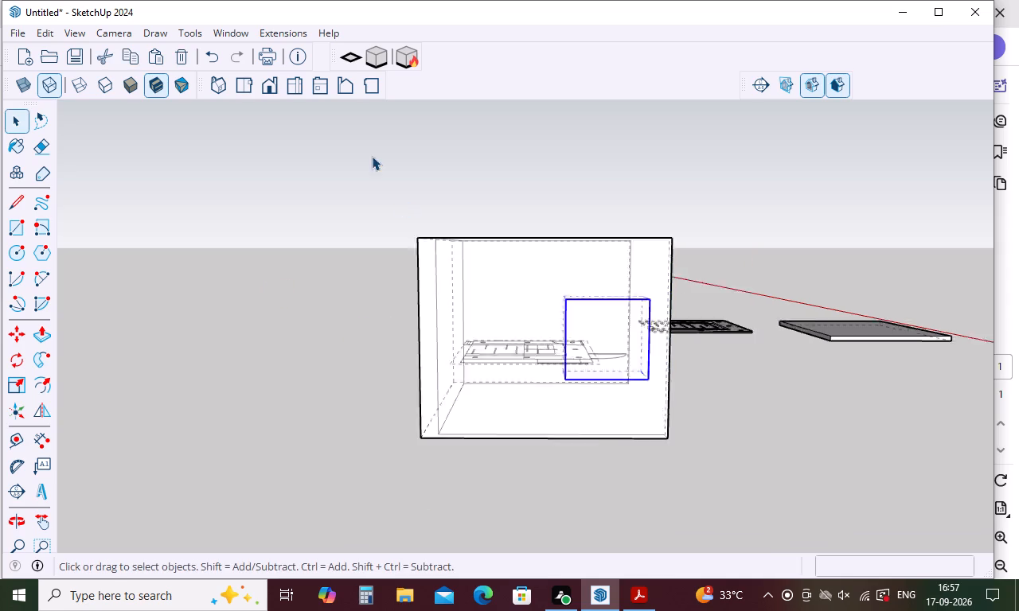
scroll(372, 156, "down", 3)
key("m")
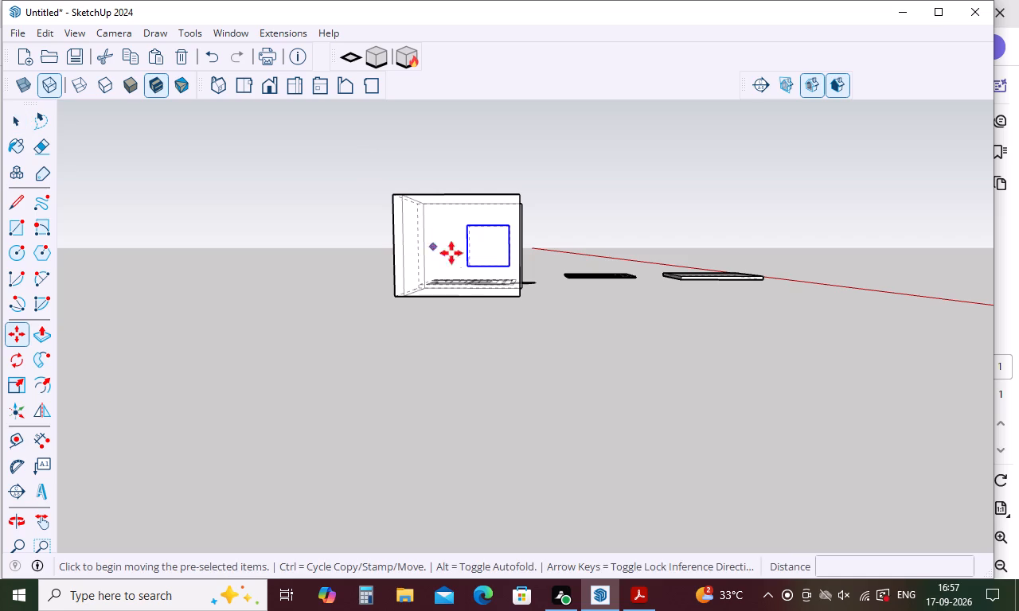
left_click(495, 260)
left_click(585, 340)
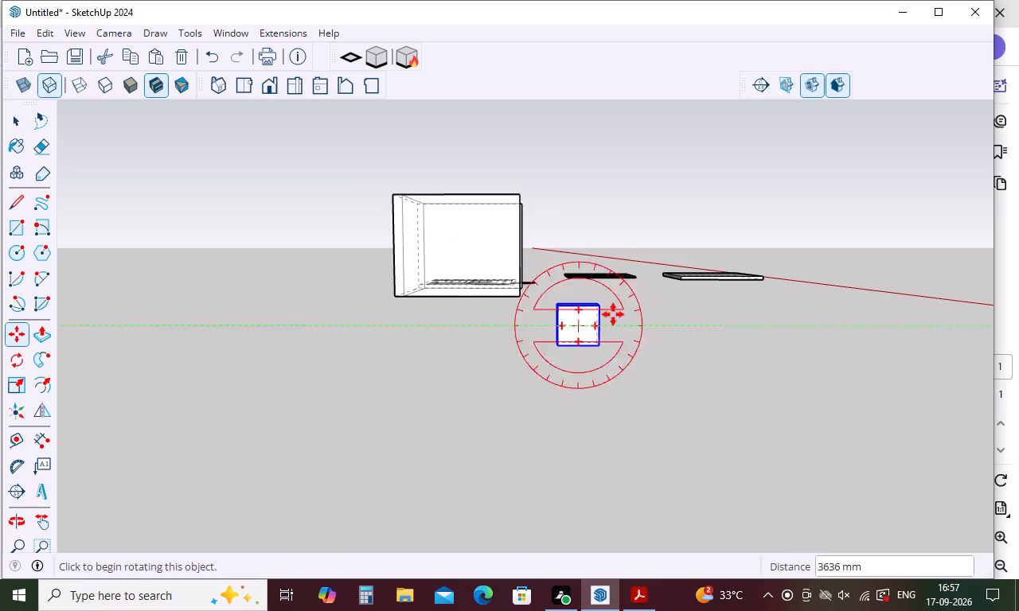
Delete the window box standing outside the walls.
key("space")
middle_click_drag(619, 313, 551, 393)
scroll(518, 418, "up", 13)
middle_click_drag(463, 437, 351, 399)
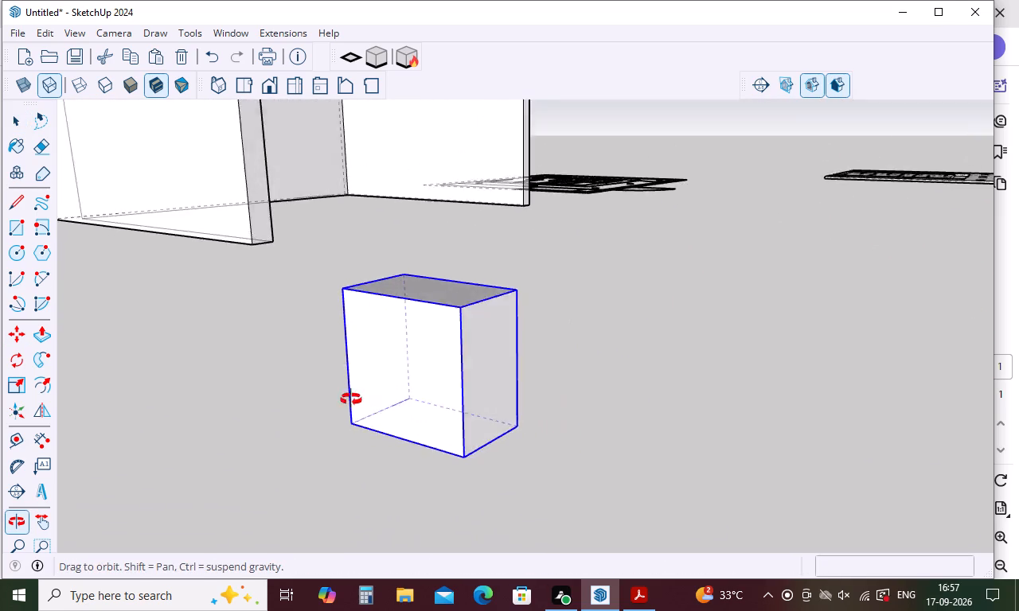
middle_click_drag(351, 399, 139, 410)
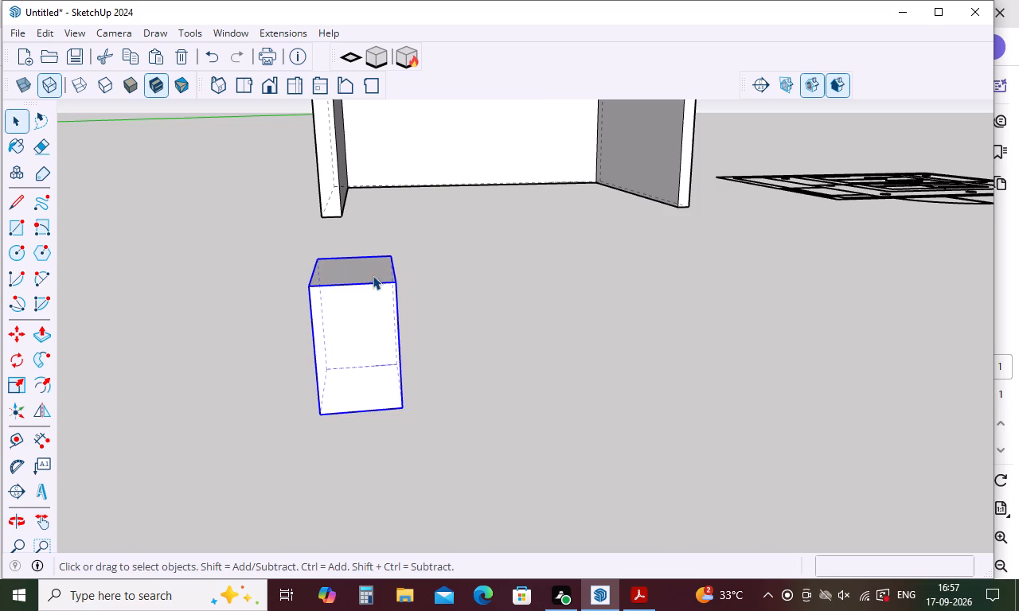
key("space")
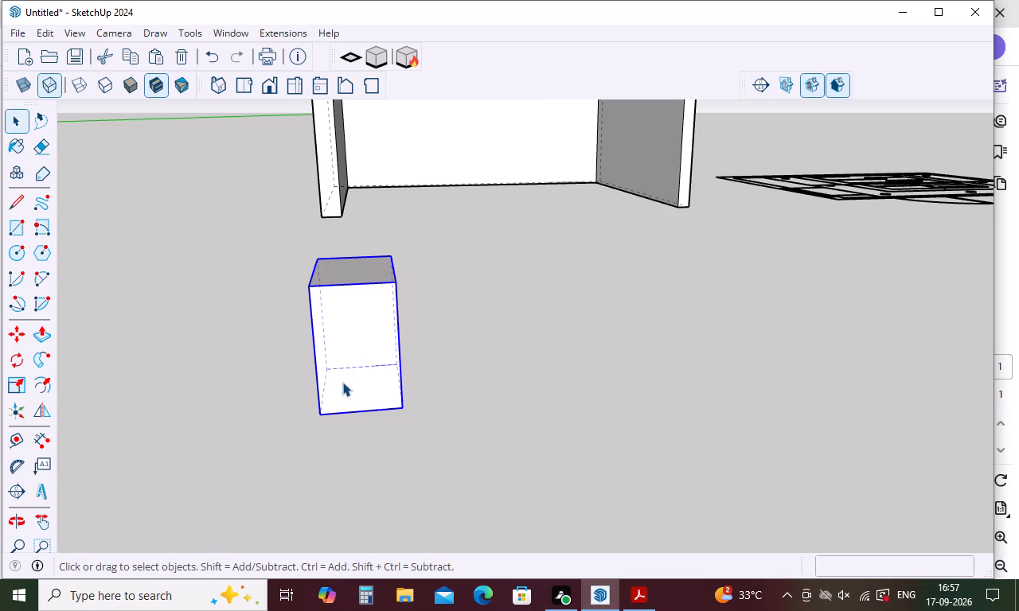
middle_click_drag(342, 383, 545, 368)
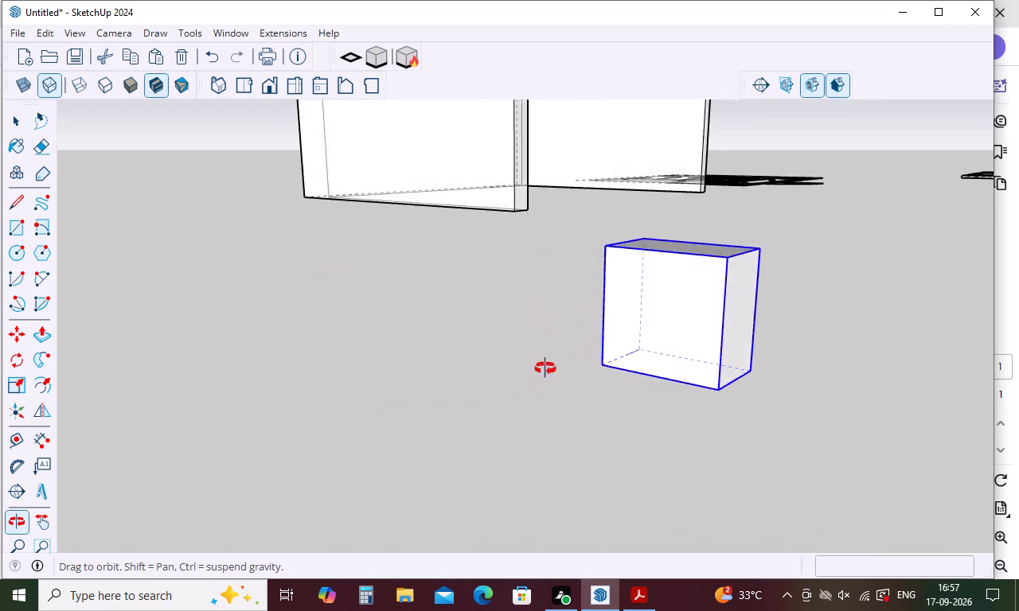
middle_click_drag(545, 368, 572, 364)
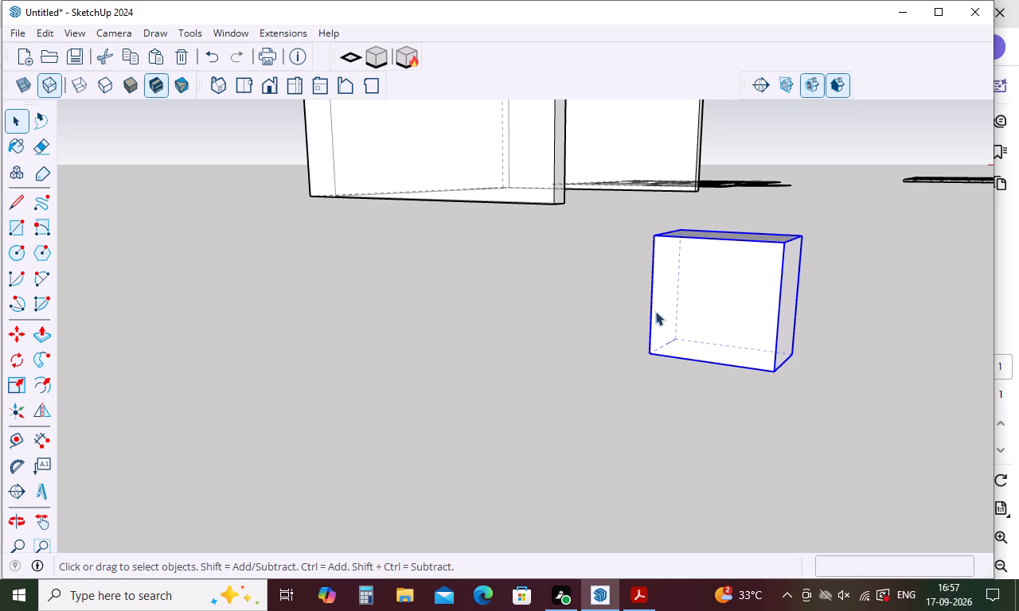
scroll(335, 361, "down", 9)
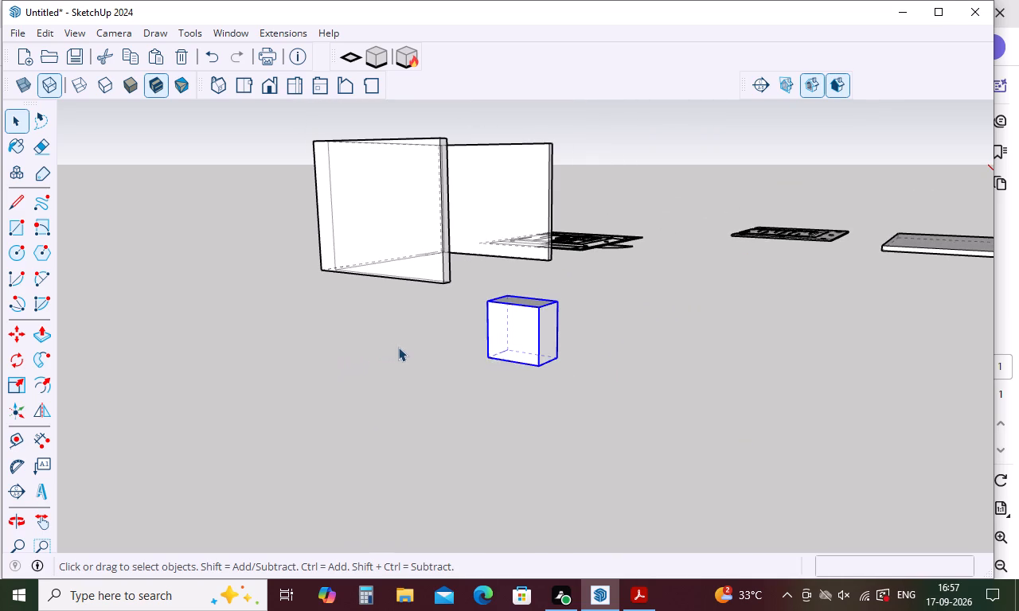
key("space")
key("Delete")
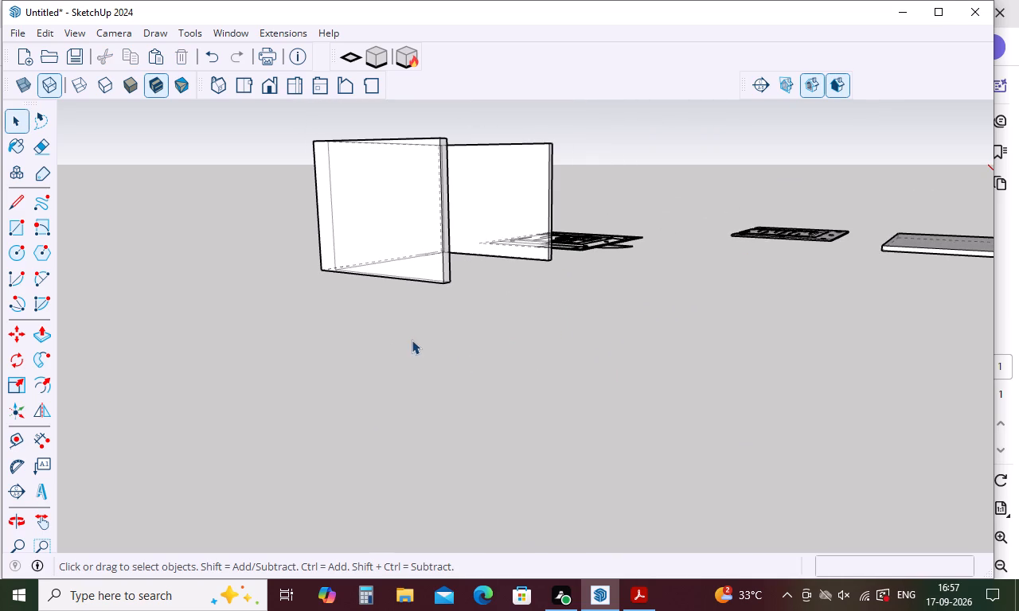
Examine the window symbol in the floor plan linework near the corner beside the outward-swinging door.
scroll(386, 323, "down", 4)
middle_click_drag(386, 325, 575, 409)
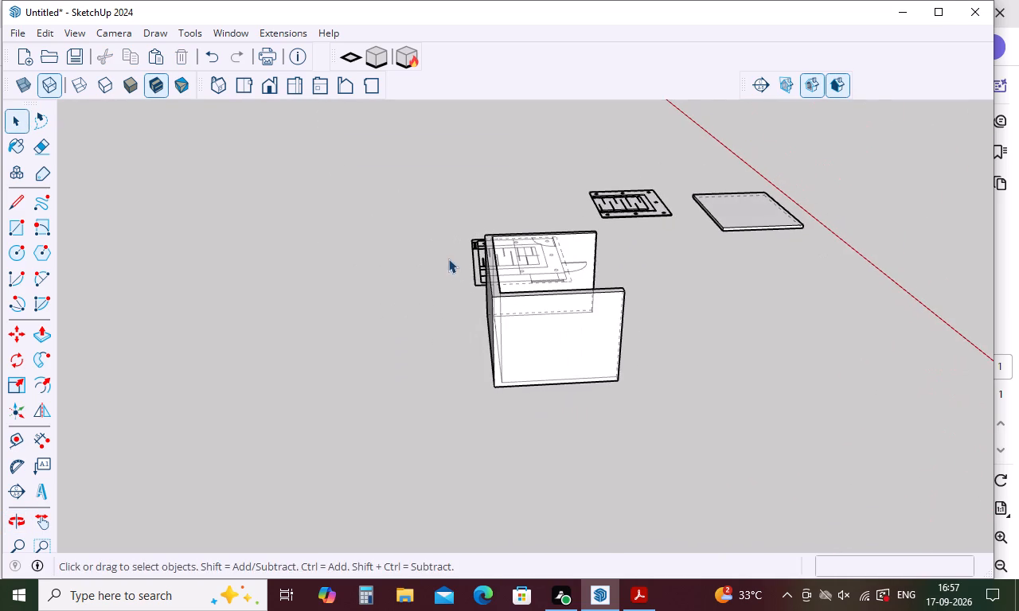
middle_click_drag(448, 258, 420, 437)
scroll(520, 321, "up", 10)
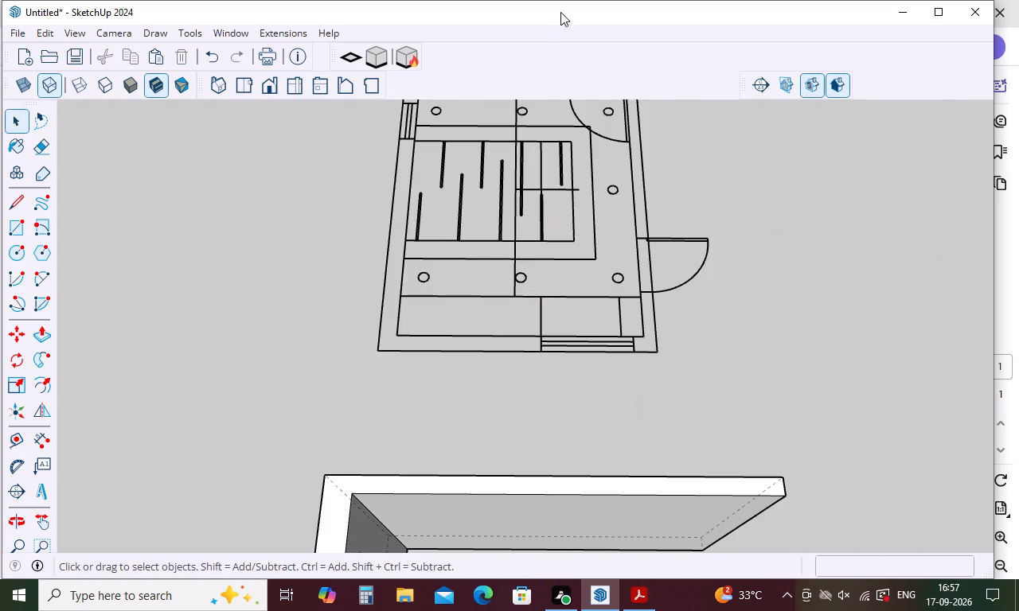
scroll(619, 364, "up", 14)
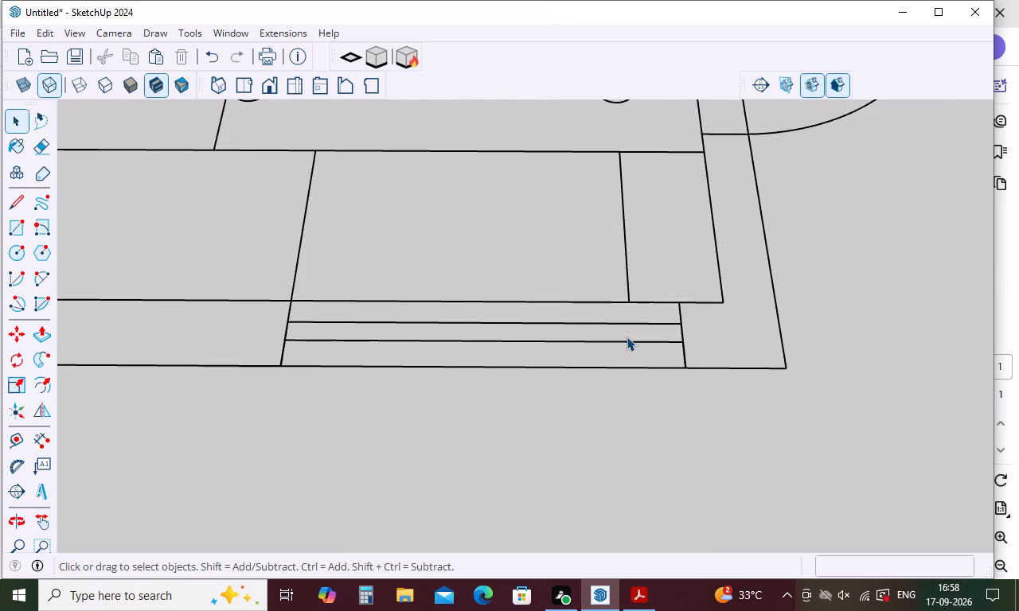
key("Escape")
scroll(578, 333, "down", 19)
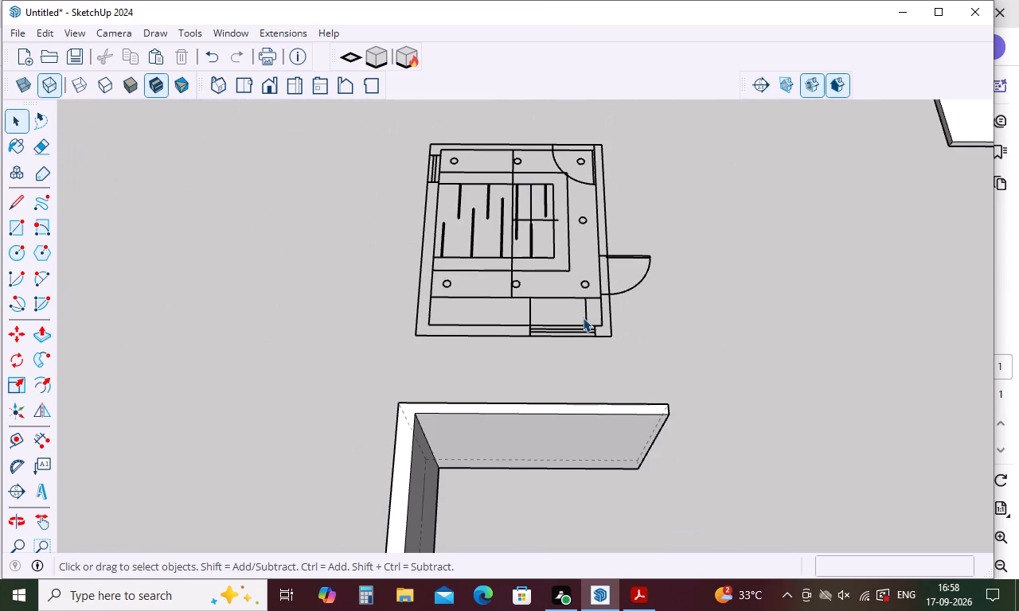
Copy the whole floor plan linework and paste the duplicate on open ground beside the original.
key("space")
left_click_drag(673, 116, 441, 370)
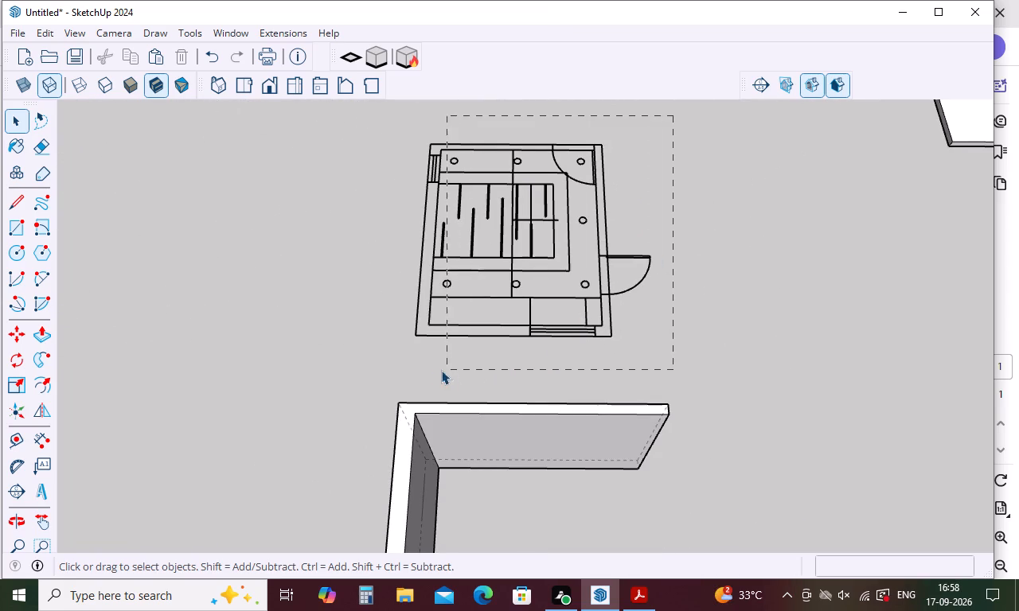
left_click_drag(441, 370, 383, 370)
key("ctrl+c")
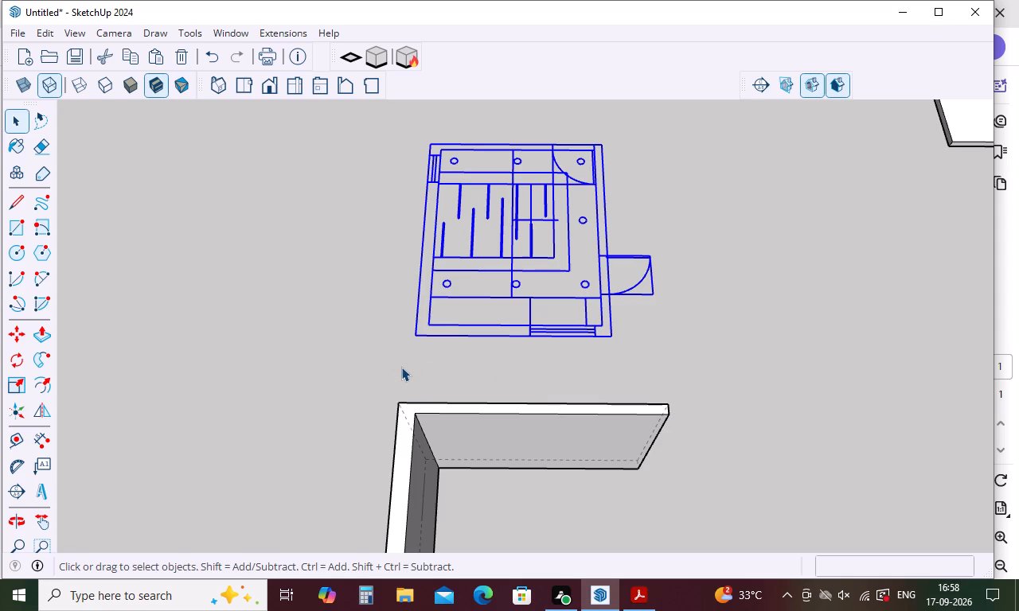
key("ctrl+v")
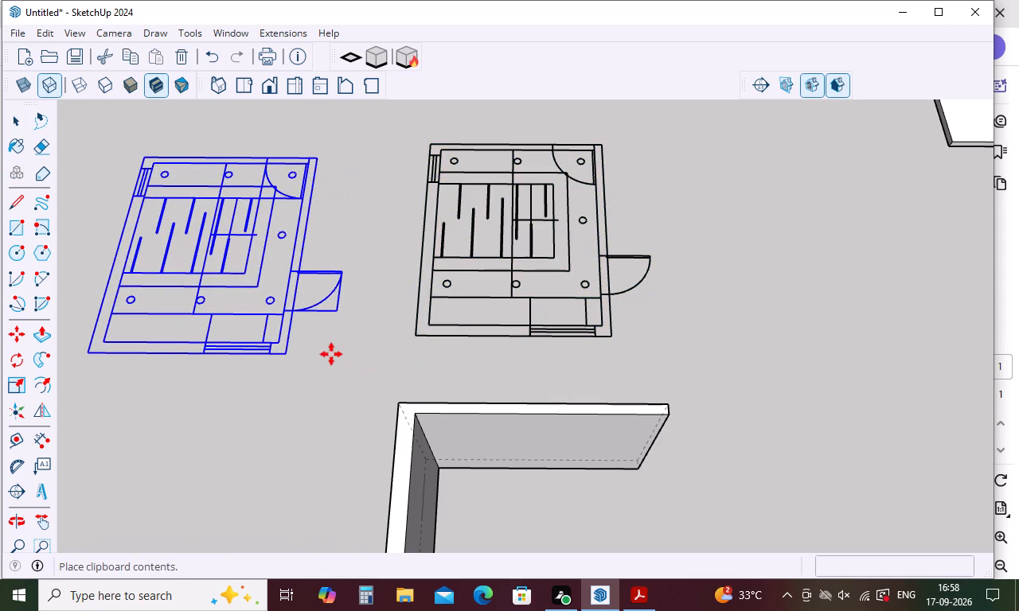
left_click(331, 354)
scroll(417, 314, "down", 9)
scroll(273, 347, "up", 4)
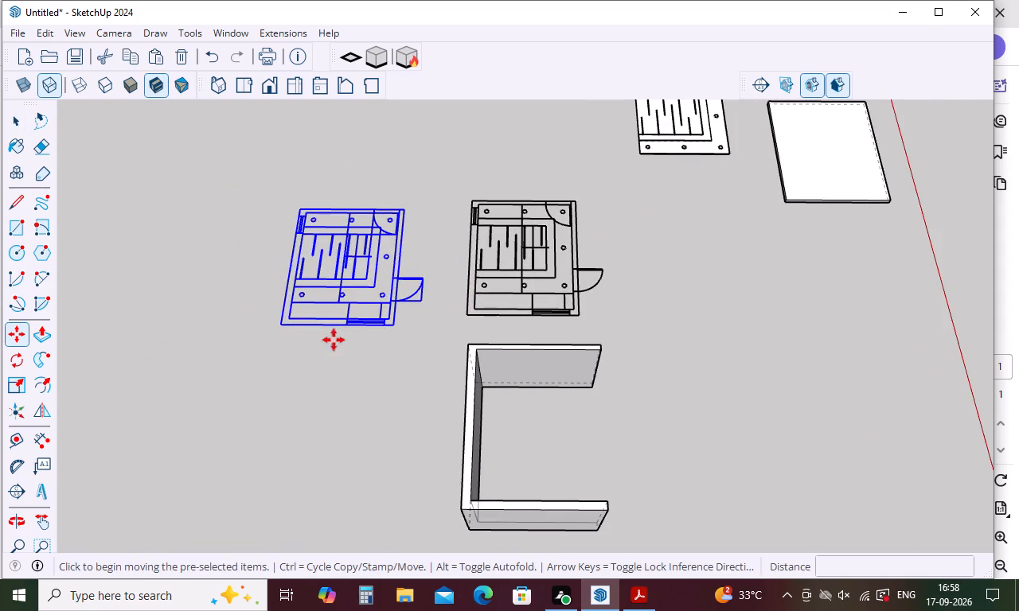
left_click(293, 356)
key("space")
left_click(293, 356)
Erase the two inner lines of the window symbol near the door-side corner of the copied plan.
scroll(334, 290, "up", 3)
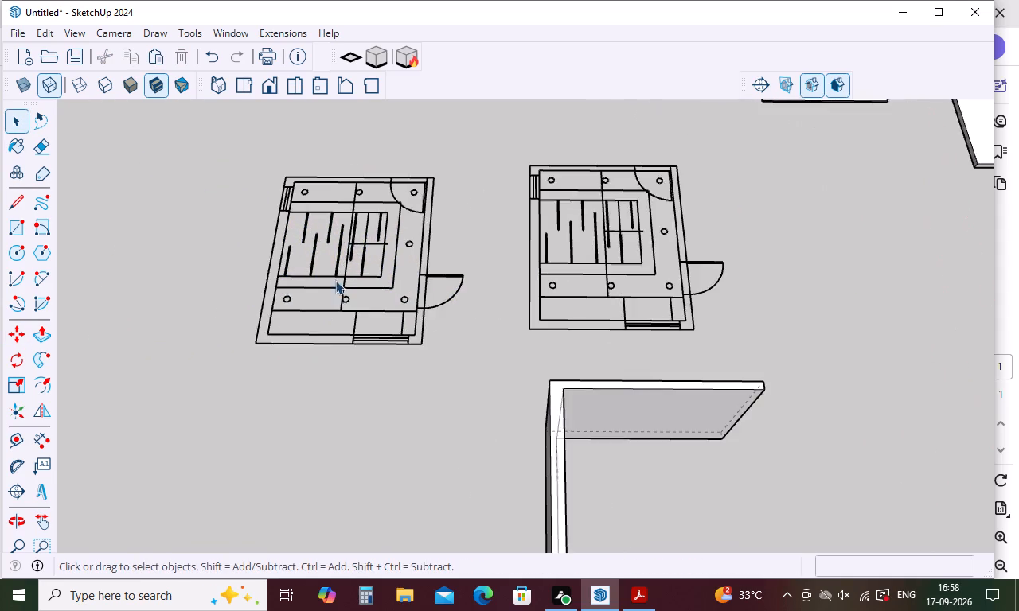
scroll(335, 280, "up", 10)
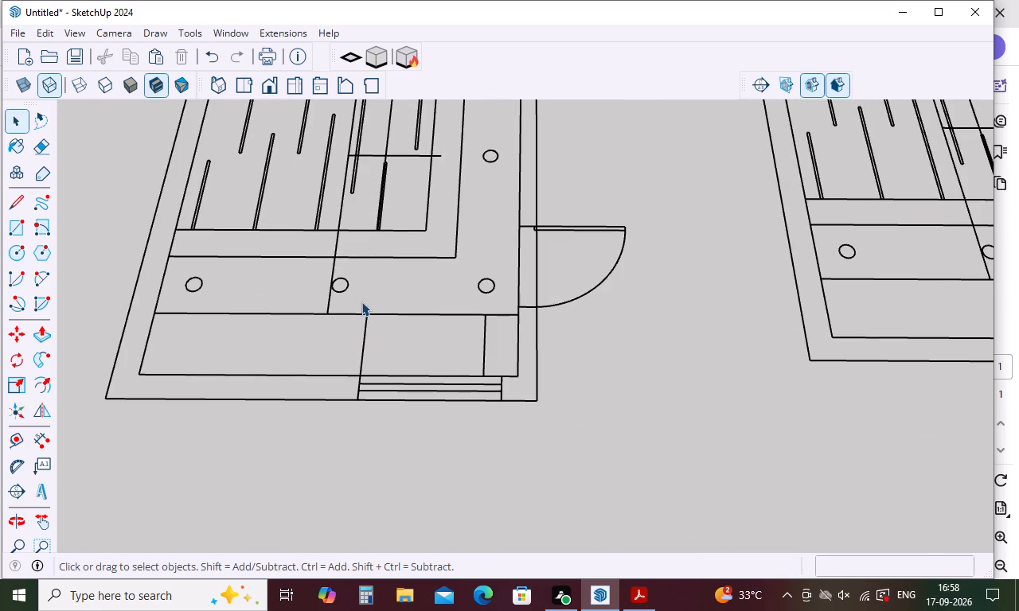
key("e")
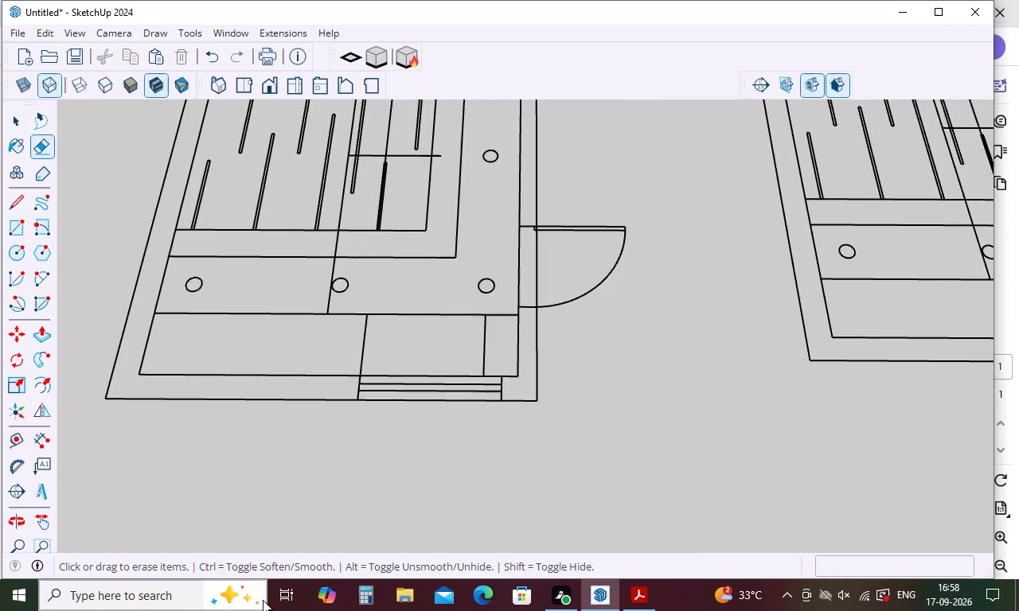
scroll(355, 431, "up", 5)
left_click(430, 360)
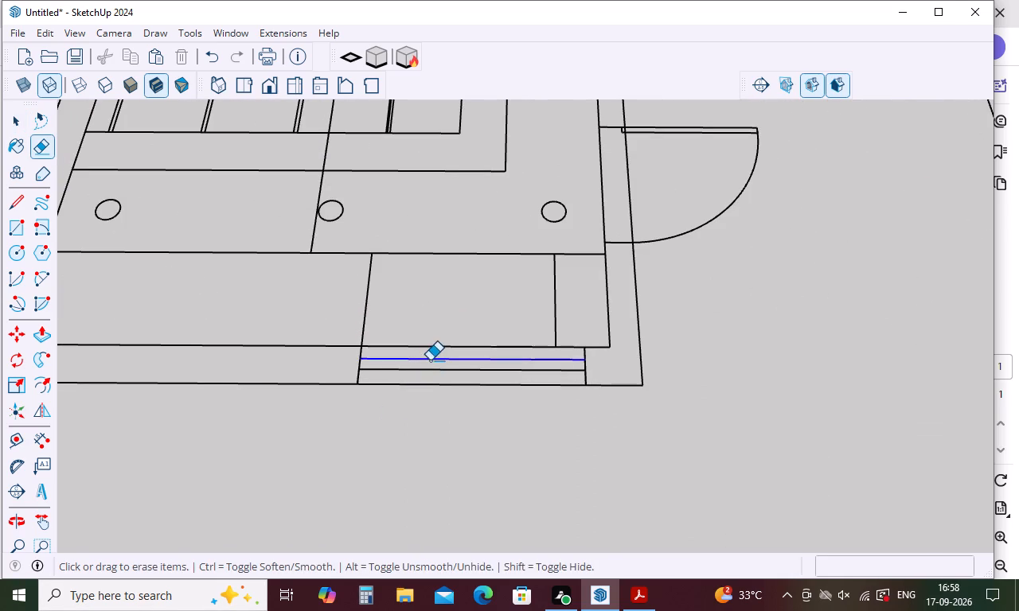
left_click_drag(426, 370, 424, 379)
key("Escape")
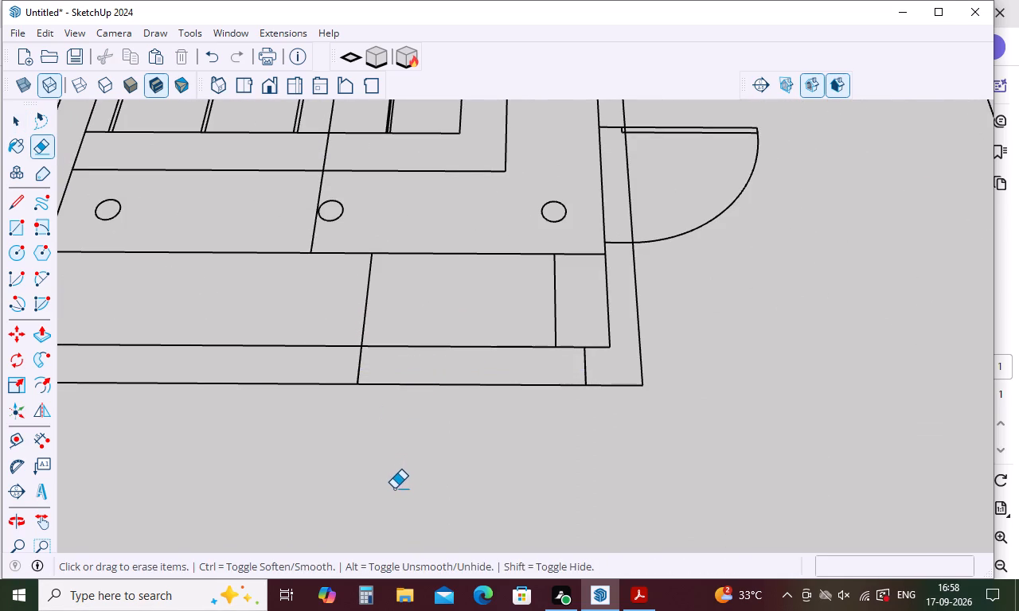
Draw a rectangle of about 1258 x 229 mm over the window opening in the copied plan's wall.
key("r")
left_click(361, 348)
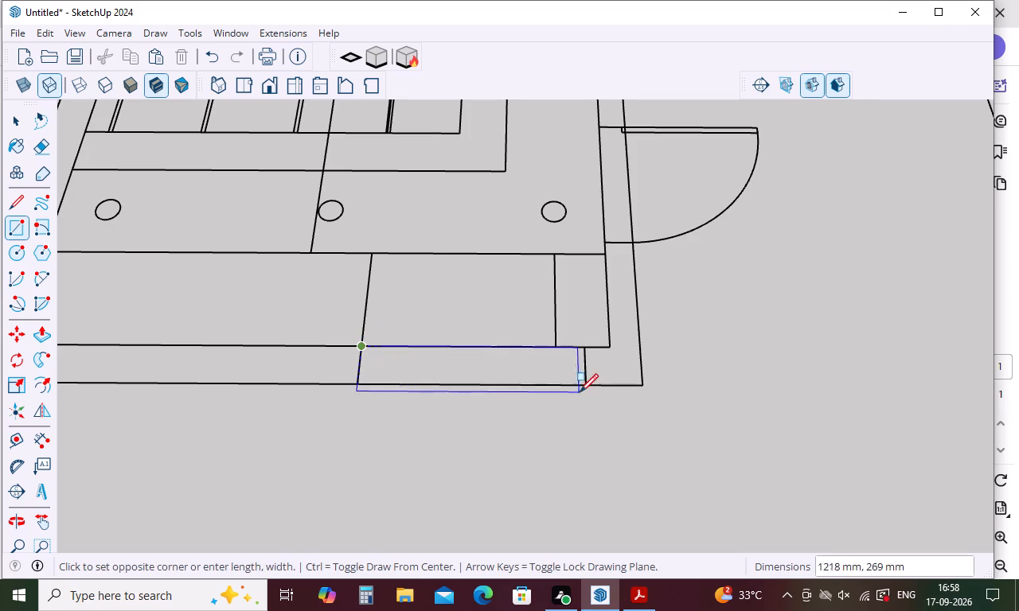
left_click(587, 389)
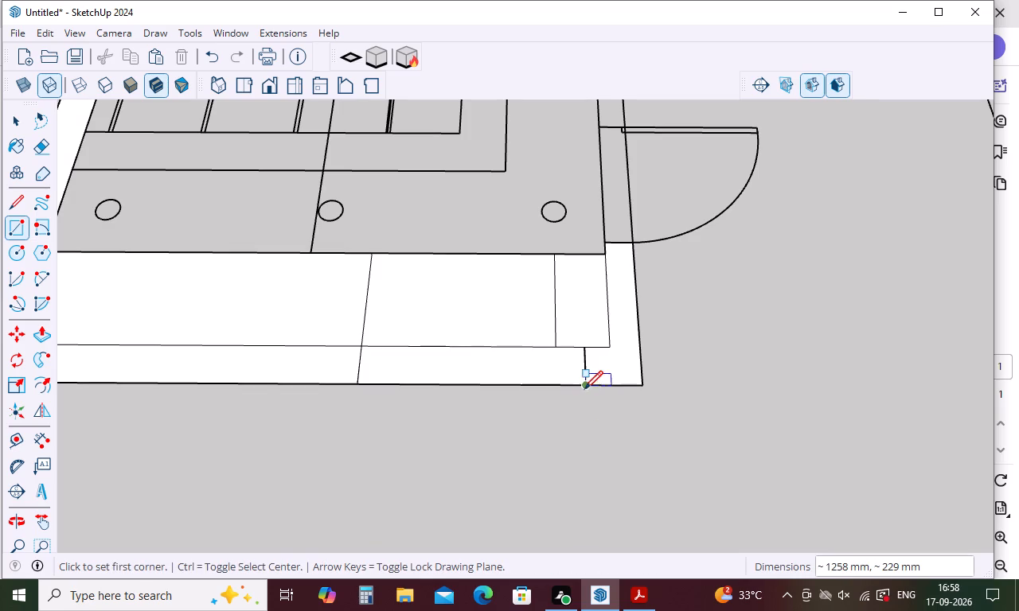
key("space")
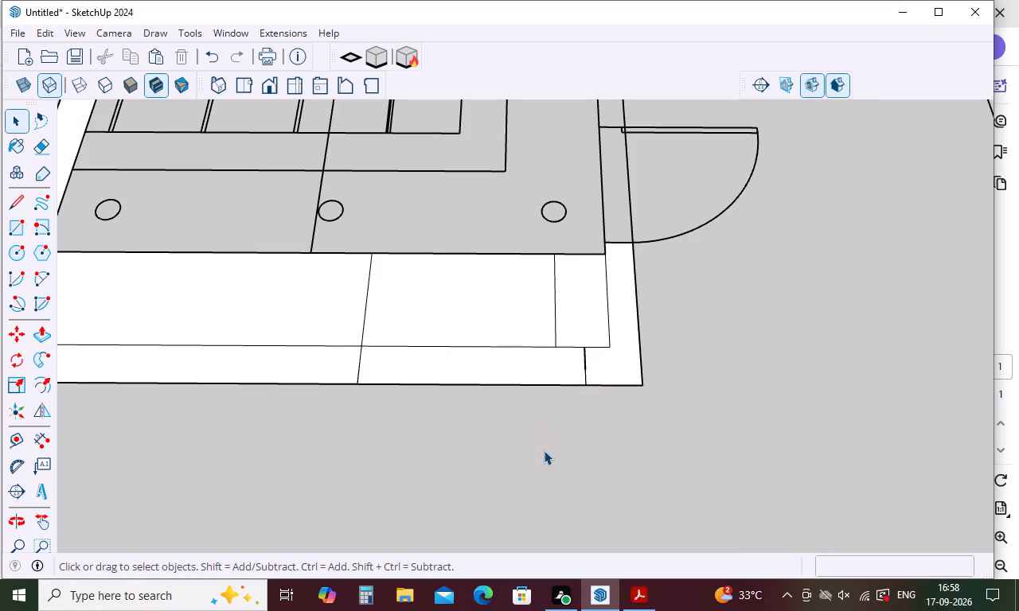
Delete the surplus faces around the window rectangle in the copied plan, keeping only the window face.
key("e")
left_click(305, 331)
left_click(430, 308)
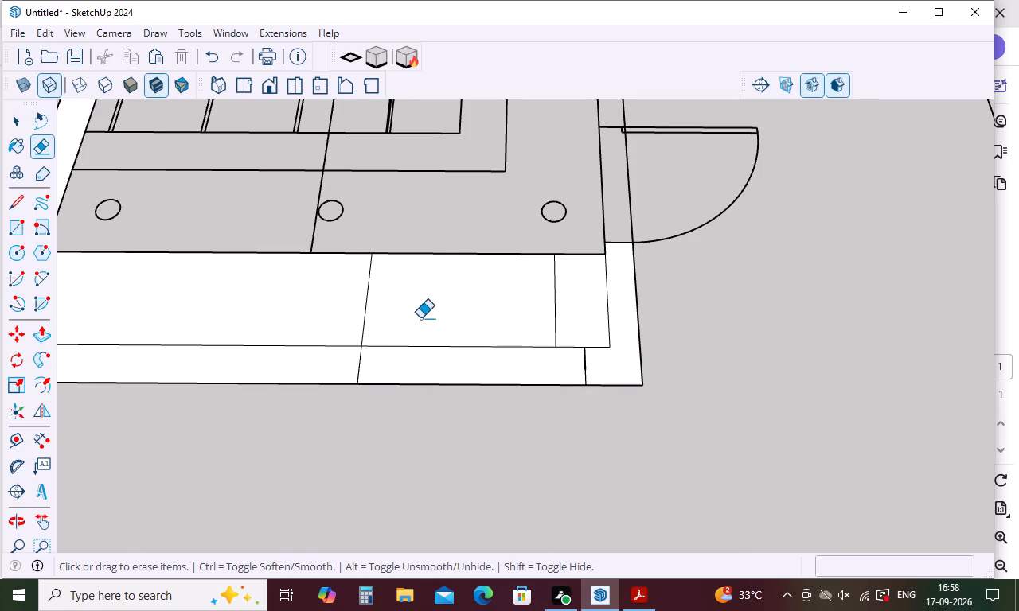
key("space")
left_click(438, 325)
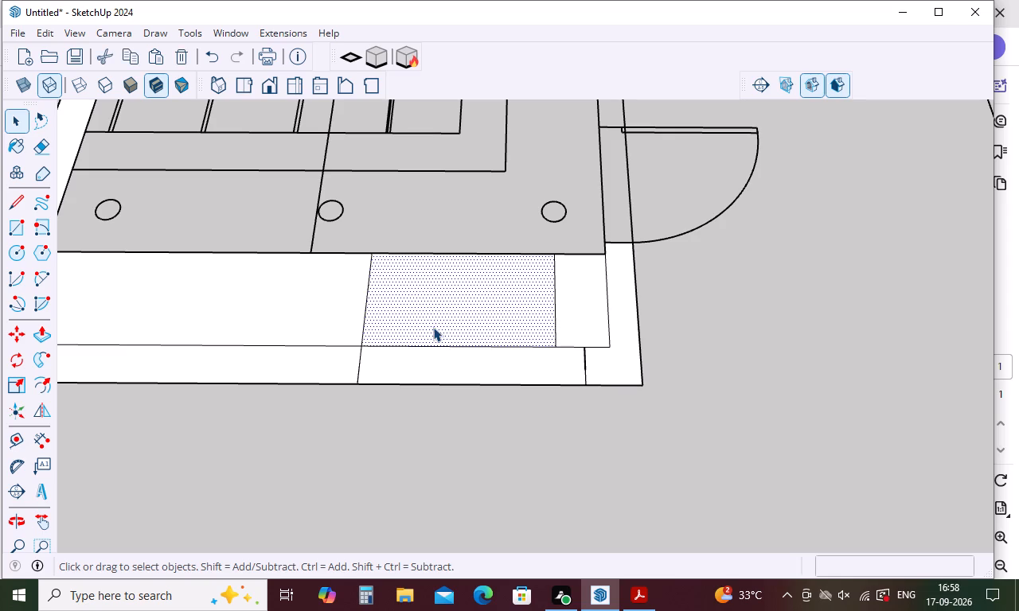
key("Delete")
left_click(568, 313)
key("Delete")
left_click(618, 334)
key("Delete")
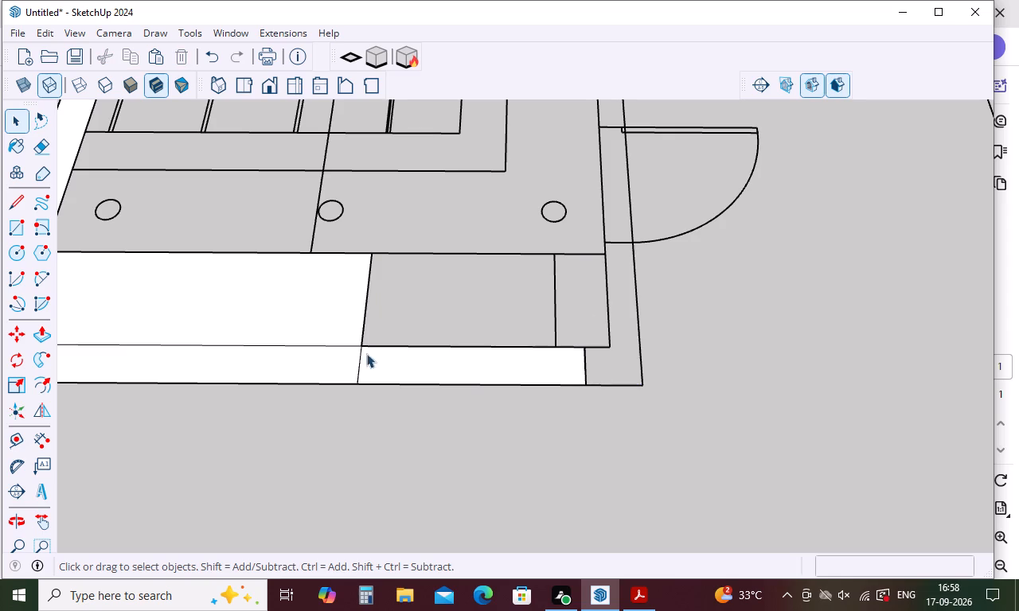
left_click(335, 325)
key("Delete")
left_click(317, 369)
key("Delete")
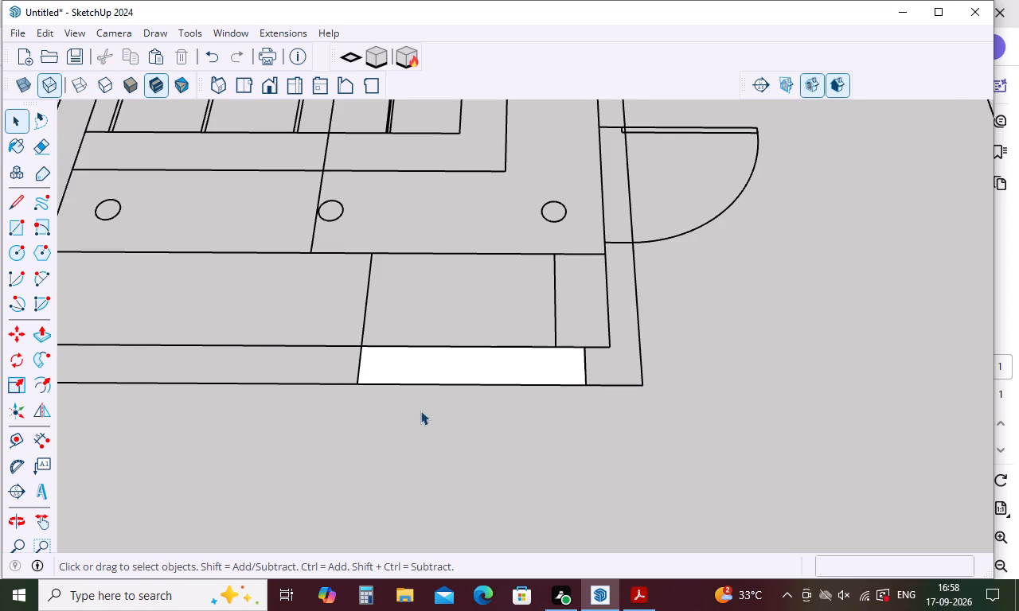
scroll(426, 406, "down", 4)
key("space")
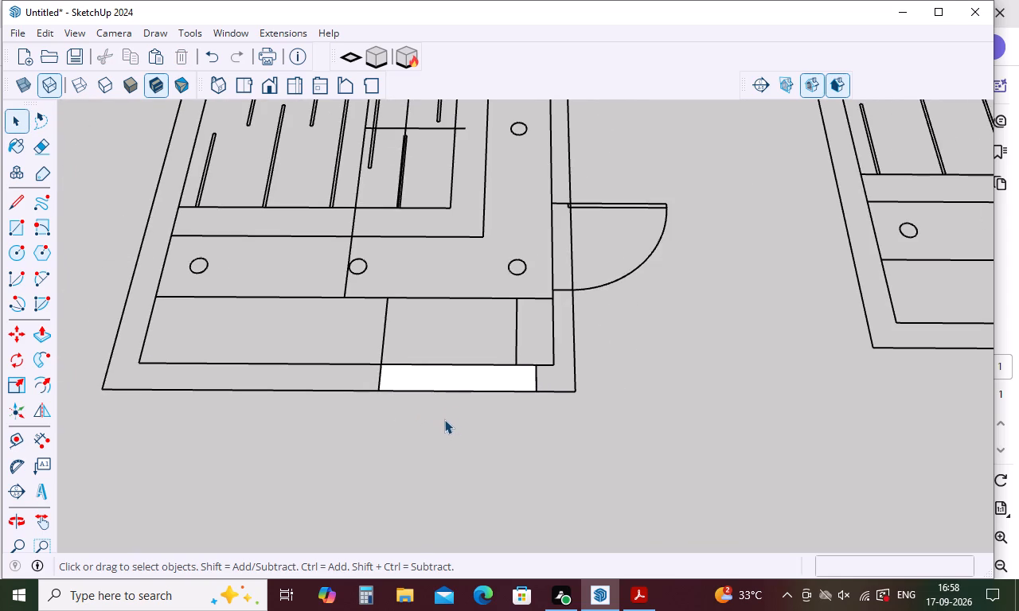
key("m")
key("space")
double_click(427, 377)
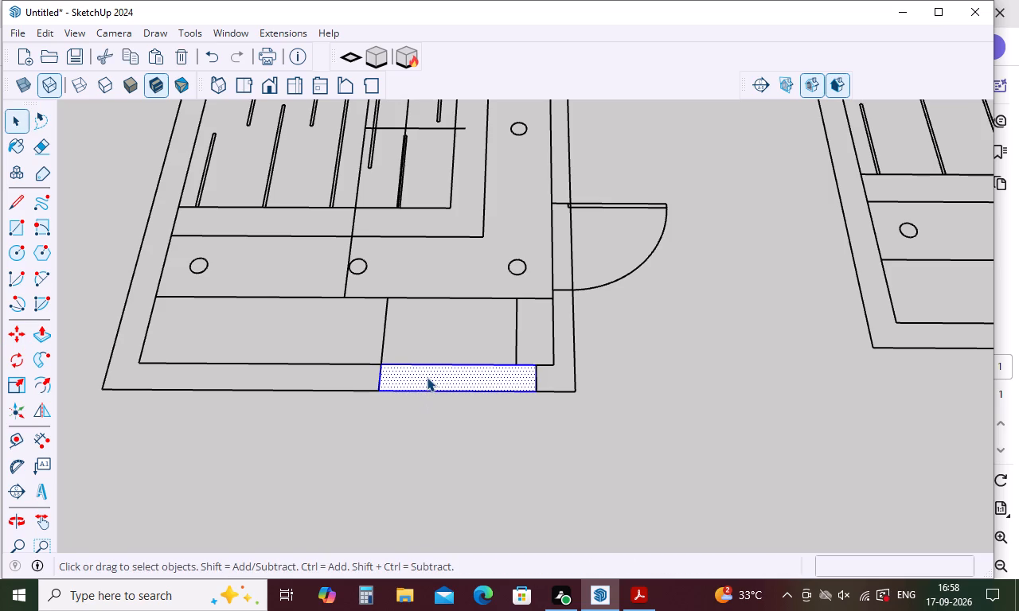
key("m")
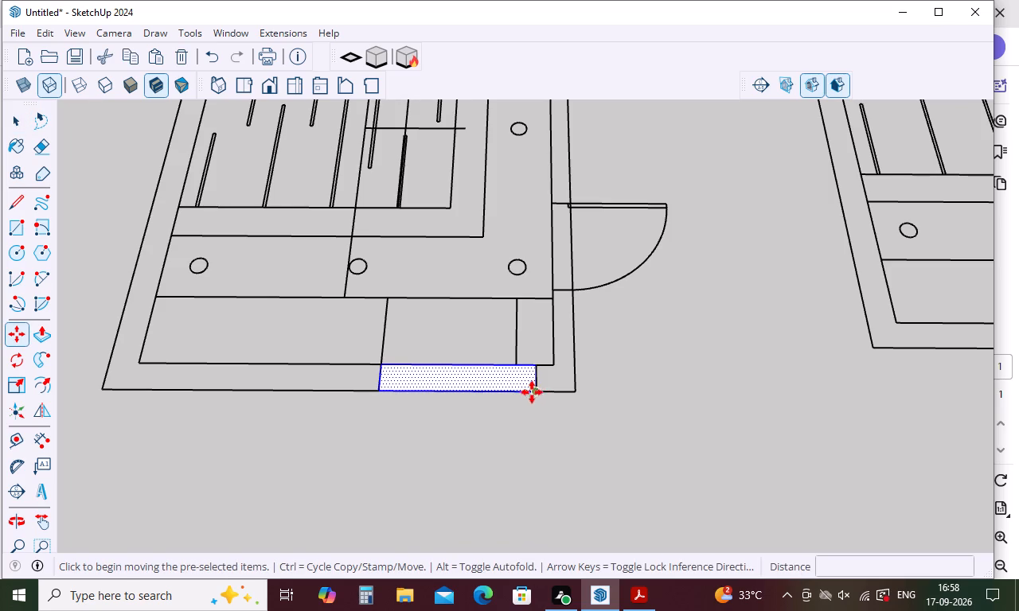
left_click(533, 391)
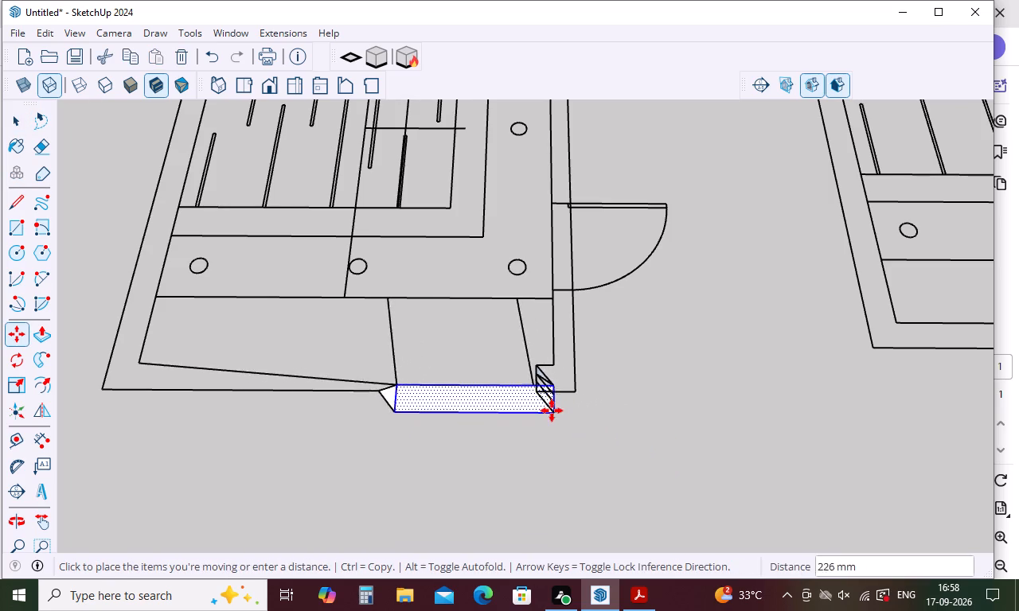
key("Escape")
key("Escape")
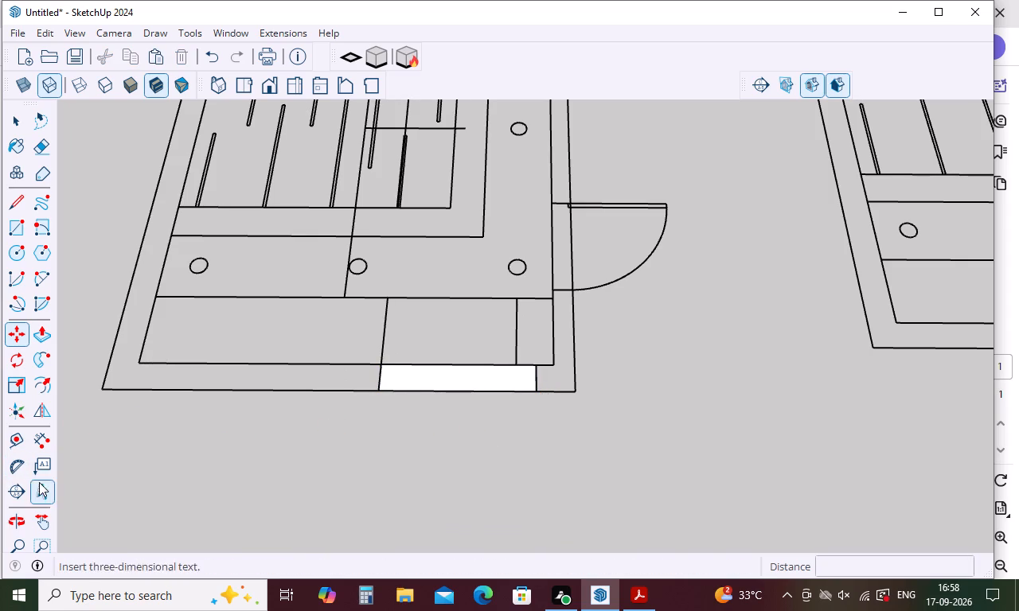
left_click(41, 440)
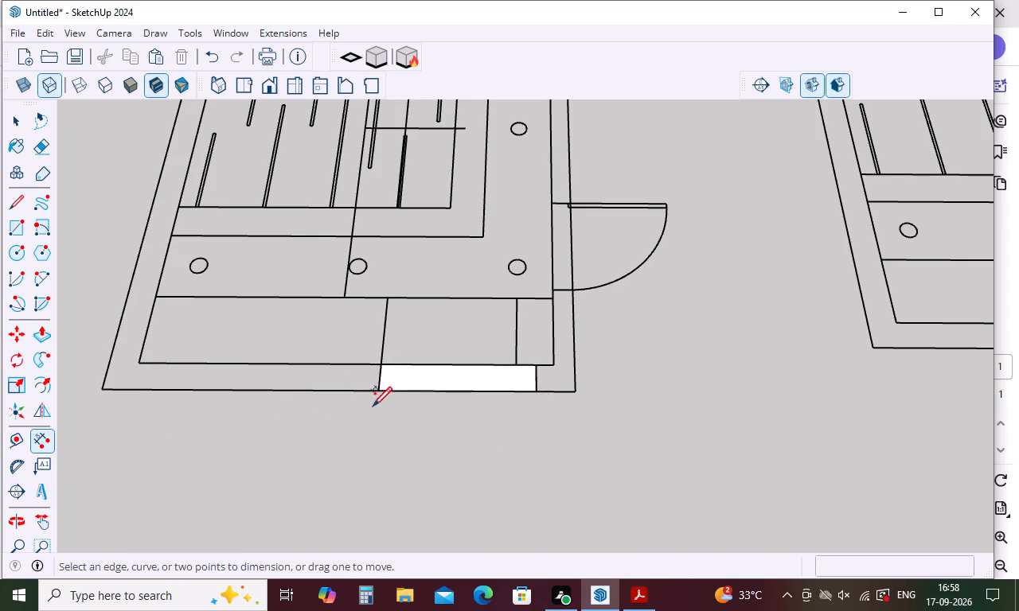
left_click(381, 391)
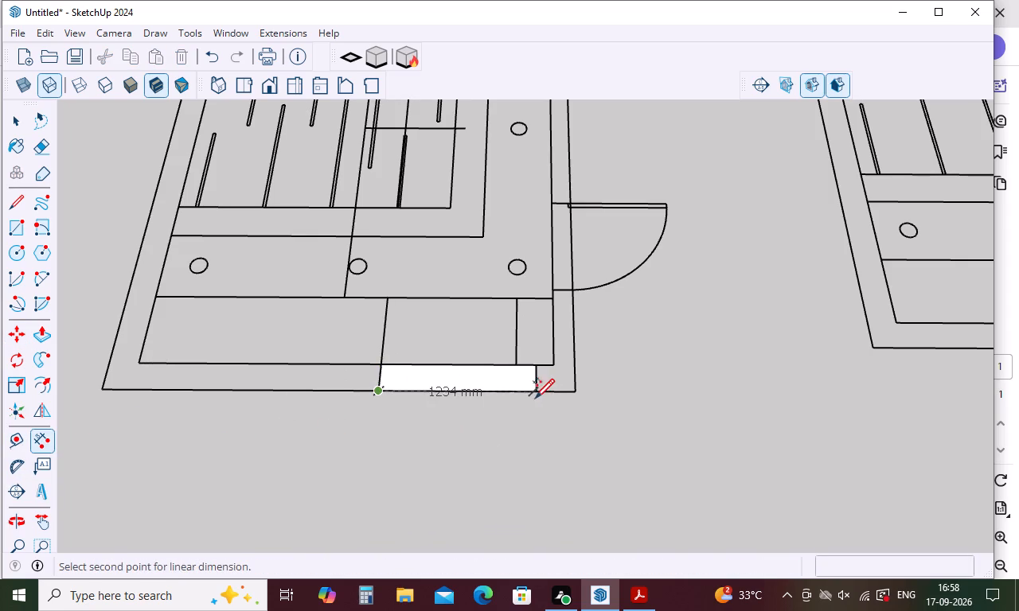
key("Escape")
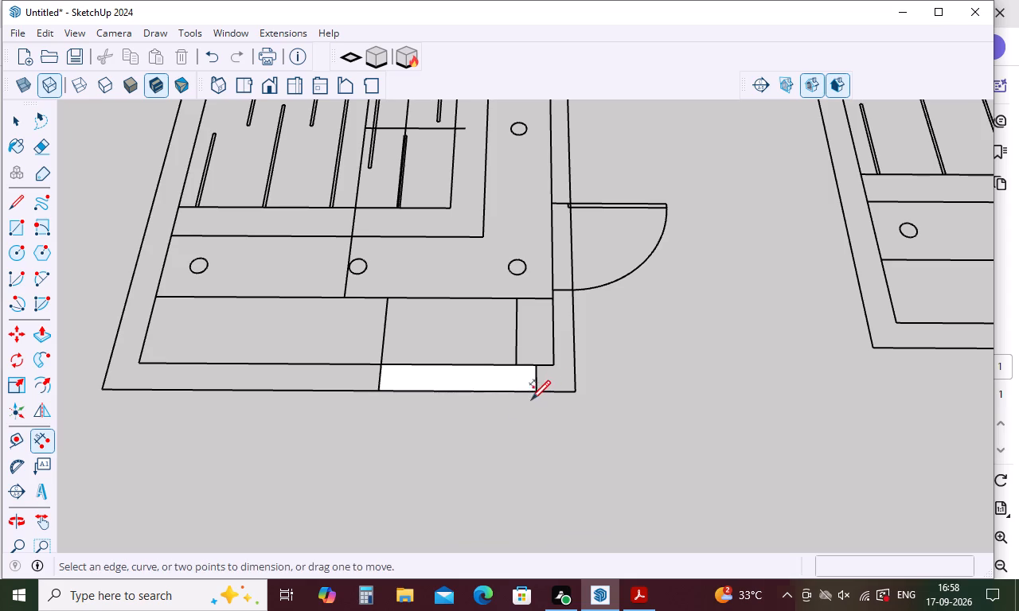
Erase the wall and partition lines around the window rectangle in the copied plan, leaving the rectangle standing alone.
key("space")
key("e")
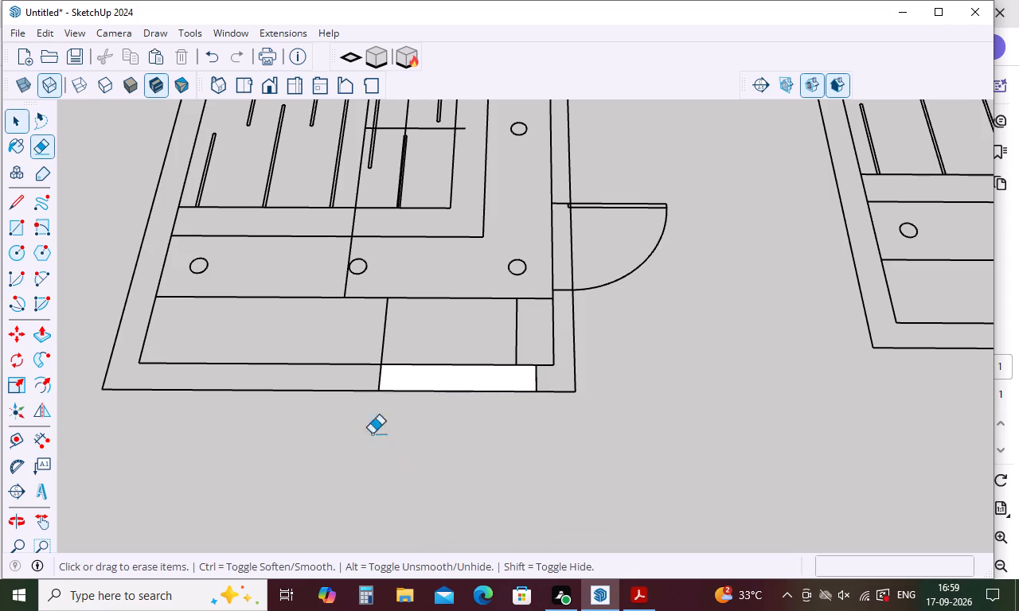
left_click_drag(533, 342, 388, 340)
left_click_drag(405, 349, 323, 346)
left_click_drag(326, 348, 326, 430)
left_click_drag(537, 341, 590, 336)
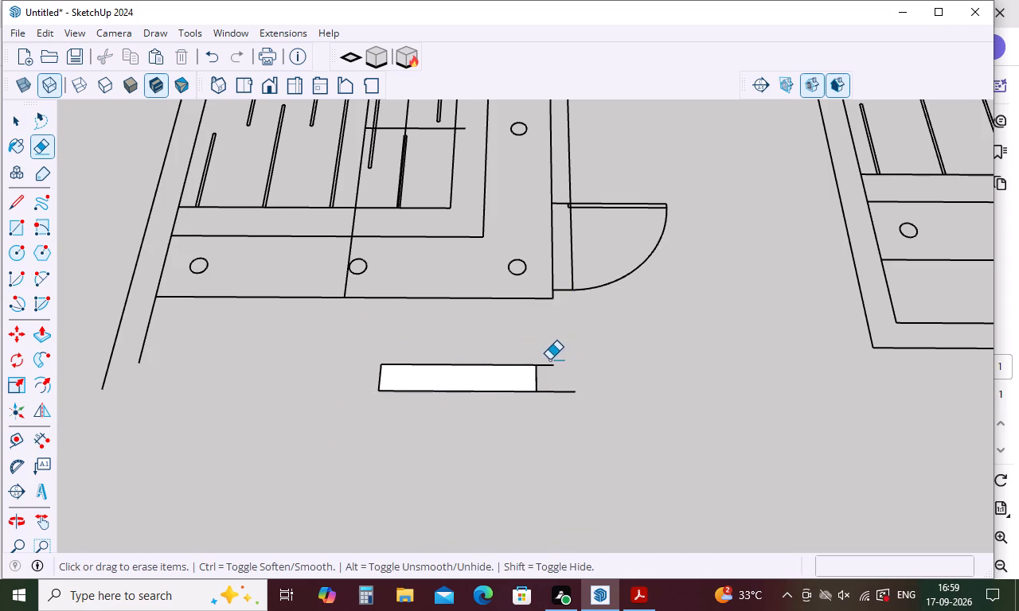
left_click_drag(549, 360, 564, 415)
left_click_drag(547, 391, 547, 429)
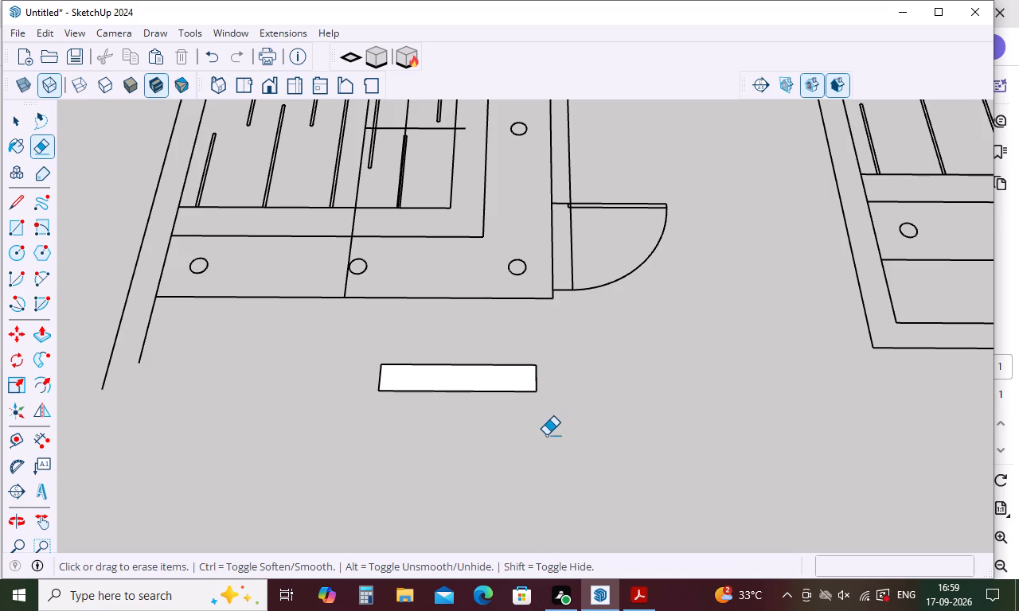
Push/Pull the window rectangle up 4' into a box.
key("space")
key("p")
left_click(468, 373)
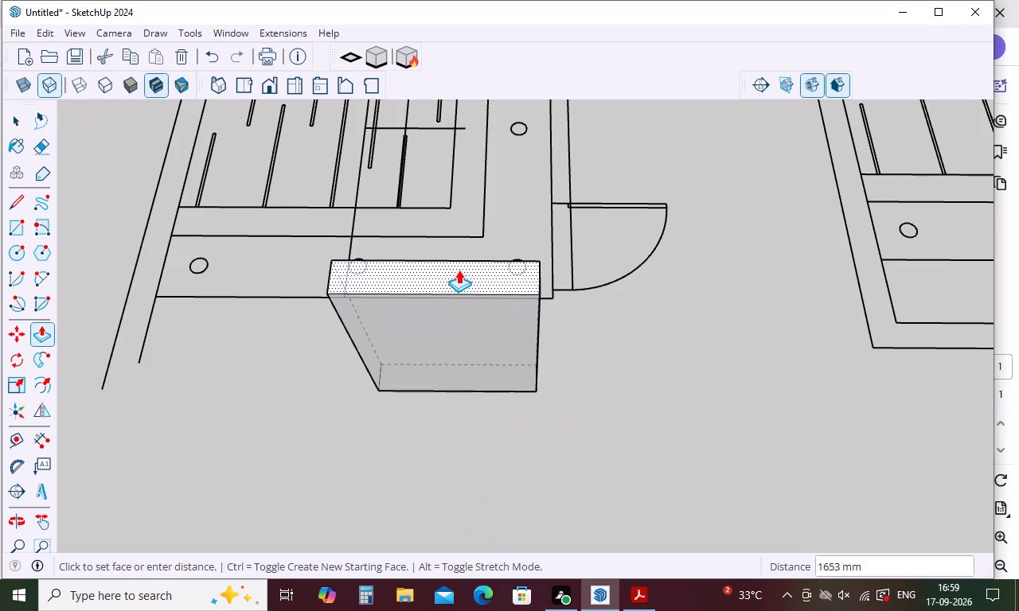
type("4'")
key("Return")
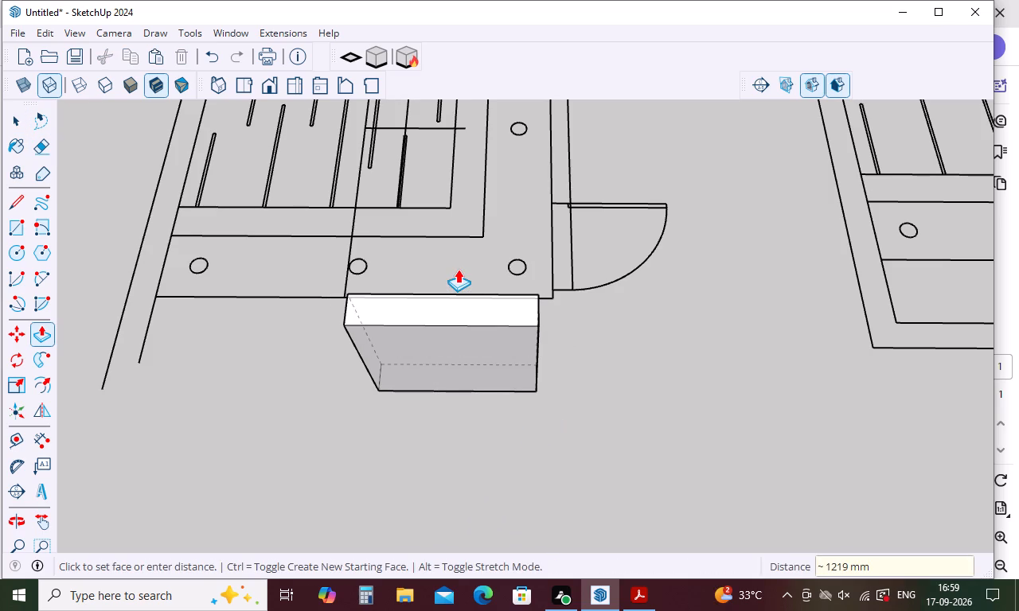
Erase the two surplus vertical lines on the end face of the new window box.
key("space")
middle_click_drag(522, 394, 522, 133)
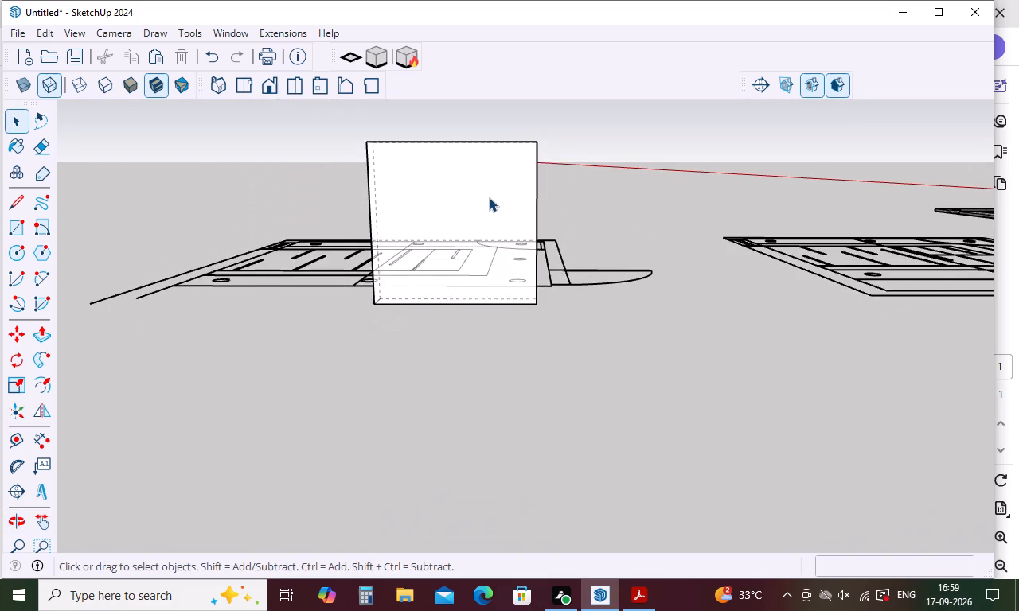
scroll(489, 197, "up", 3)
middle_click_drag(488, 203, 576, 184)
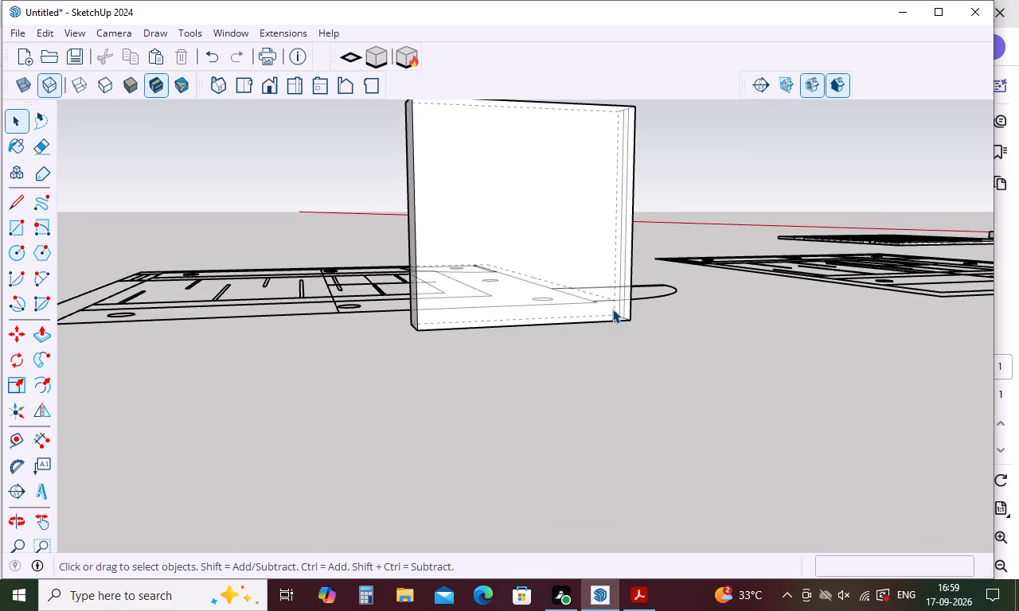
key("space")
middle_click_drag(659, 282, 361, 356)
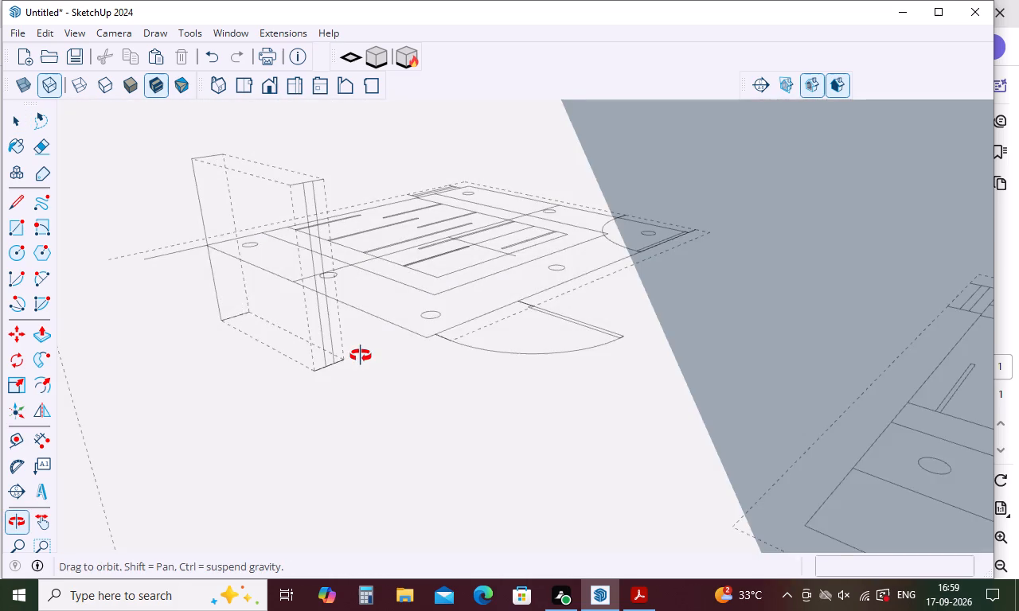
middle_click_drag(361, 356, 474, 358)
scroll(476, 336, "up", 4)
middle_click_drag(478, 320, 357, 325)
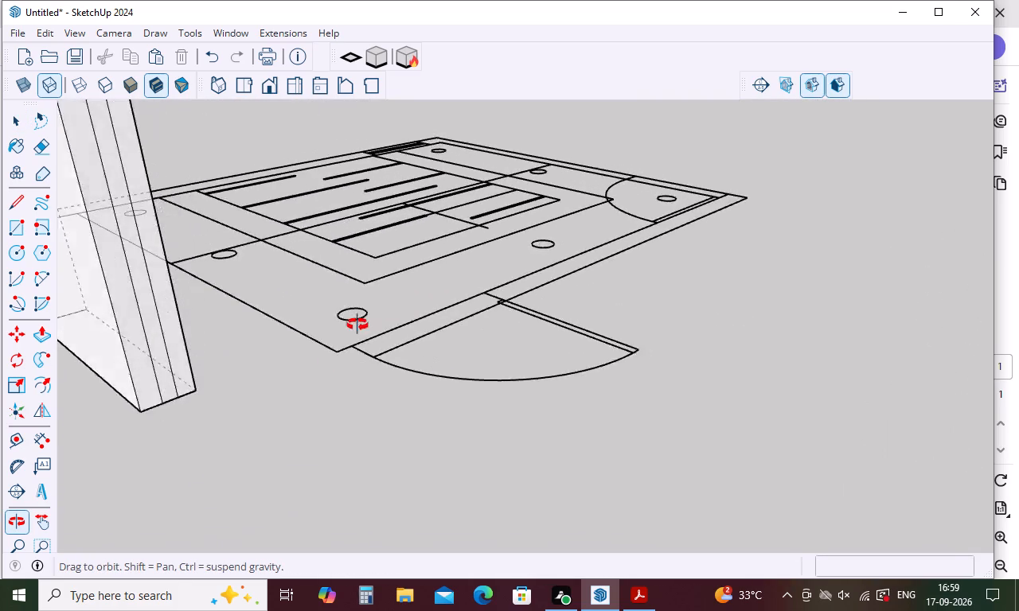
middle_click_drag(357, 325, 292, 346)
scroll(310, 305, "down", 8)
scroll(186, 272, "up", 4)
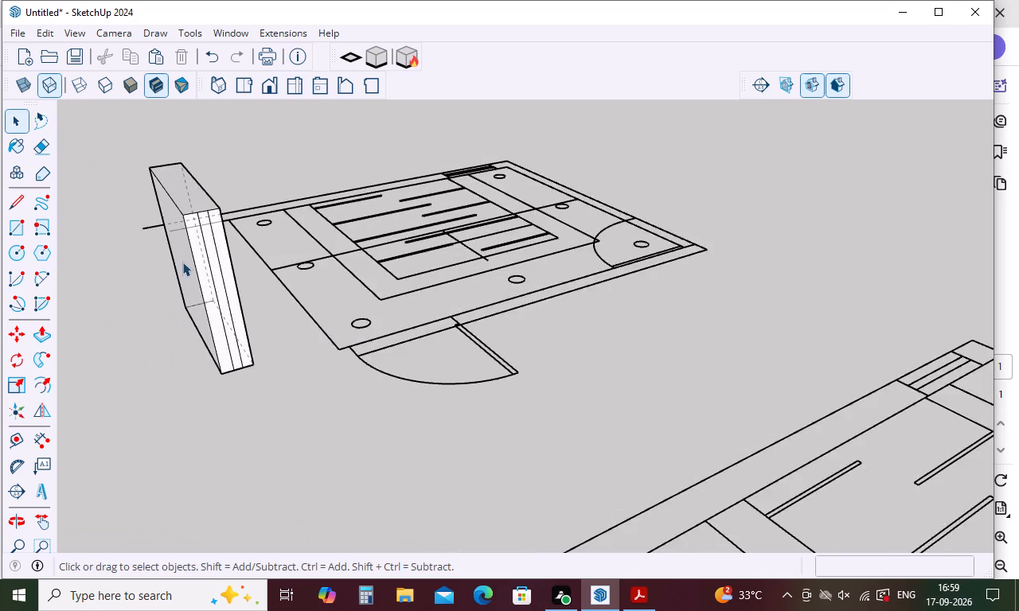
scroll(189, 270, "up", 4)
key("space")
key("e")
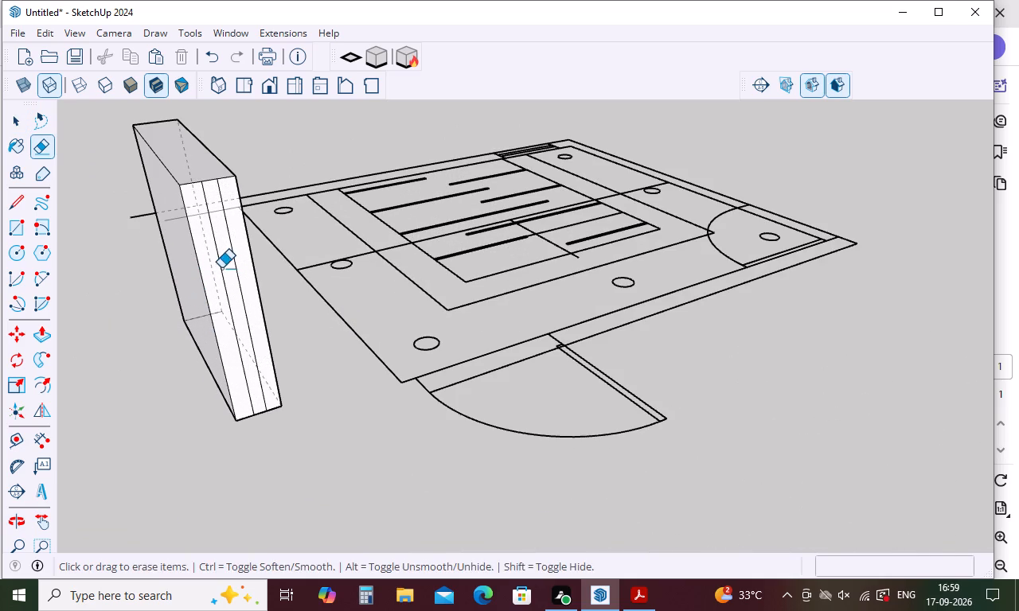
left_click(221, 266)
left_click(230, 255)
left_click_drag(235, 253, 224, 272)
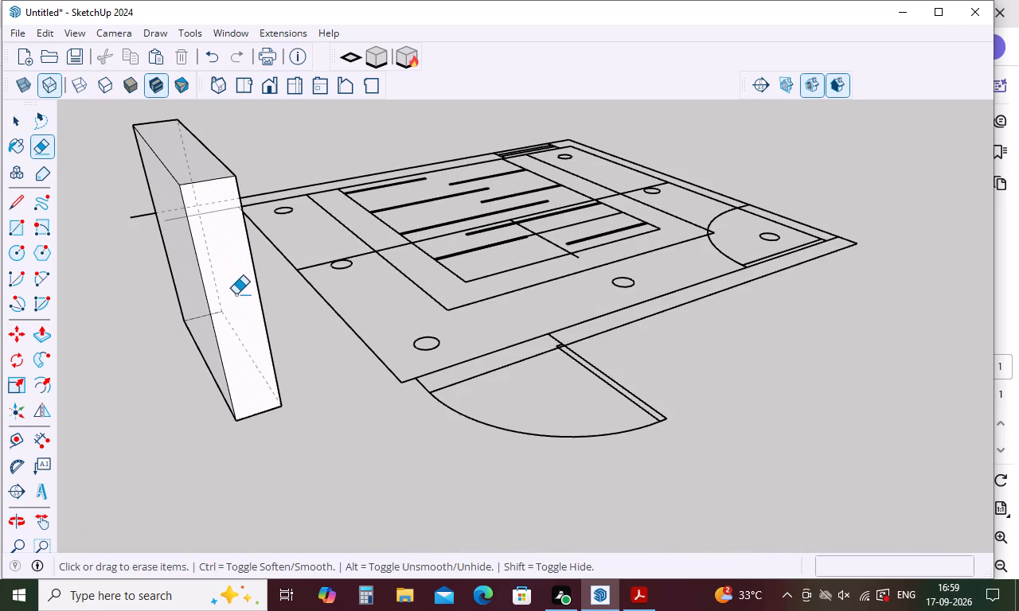
Examine the new window box from below, checking its underside face.
scroll(236, 294, "down", 4)
middle_click_drag(226, 309, 748, 270)
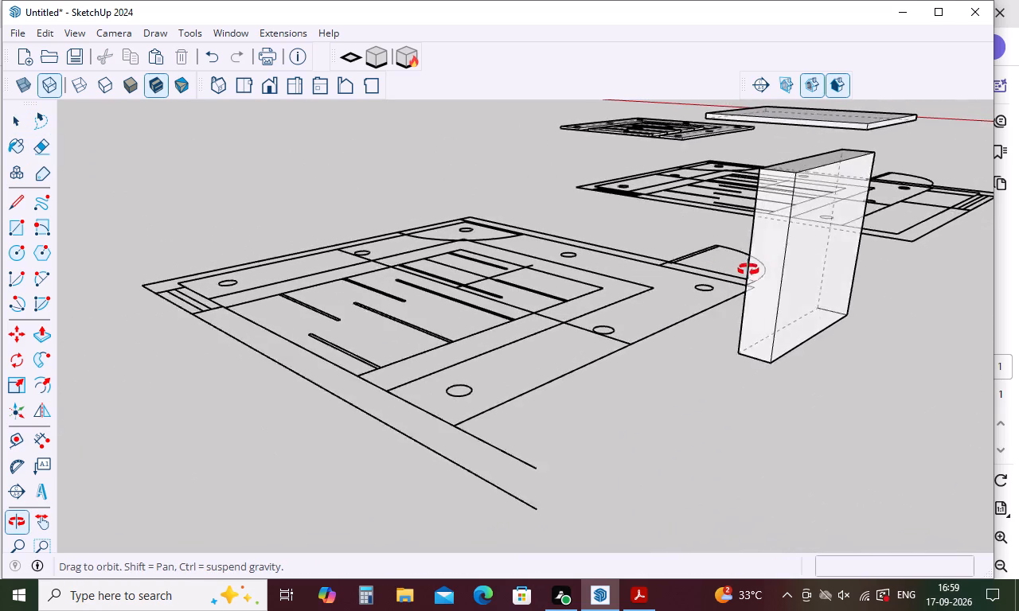
middle_click_drag(748, 270, 580, 161)
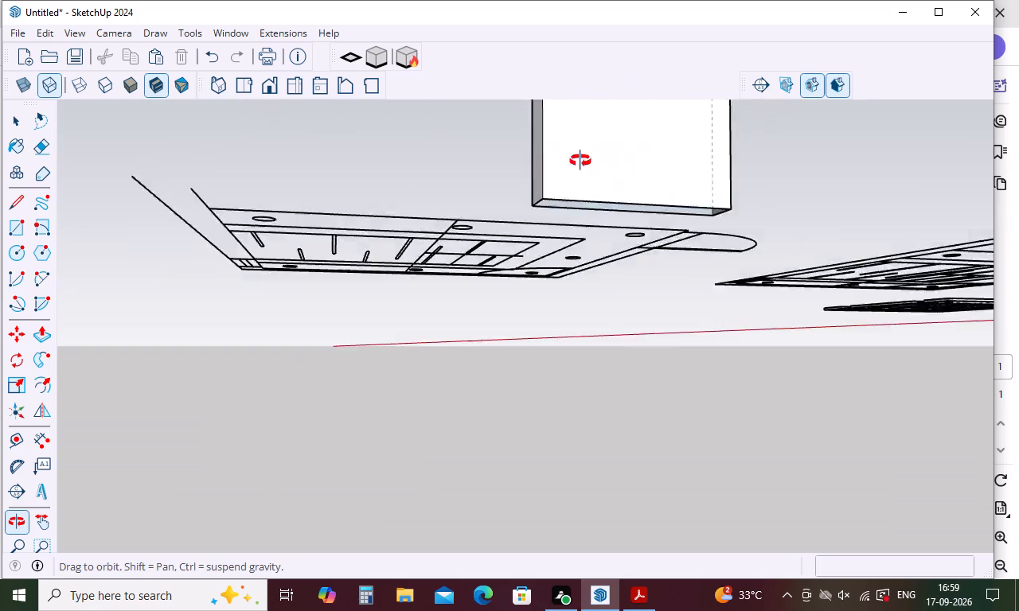
middle_click_drag(580, 161, 515, 107)
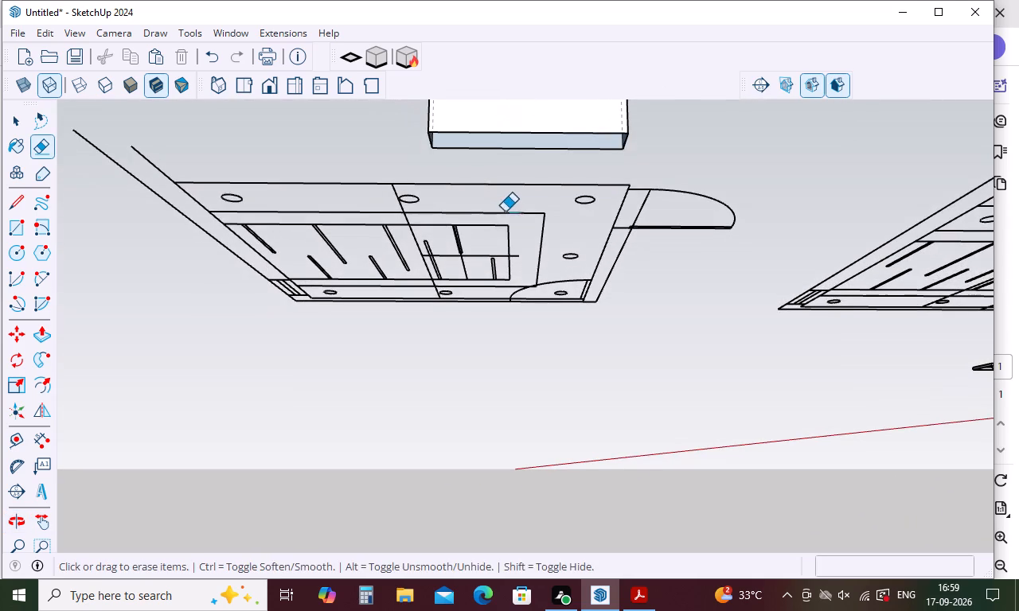
scroll(509, 216, "up", 2)
scroll(510, 215, "down", 7)
middle_click_drag(564, 143, 567, 139)
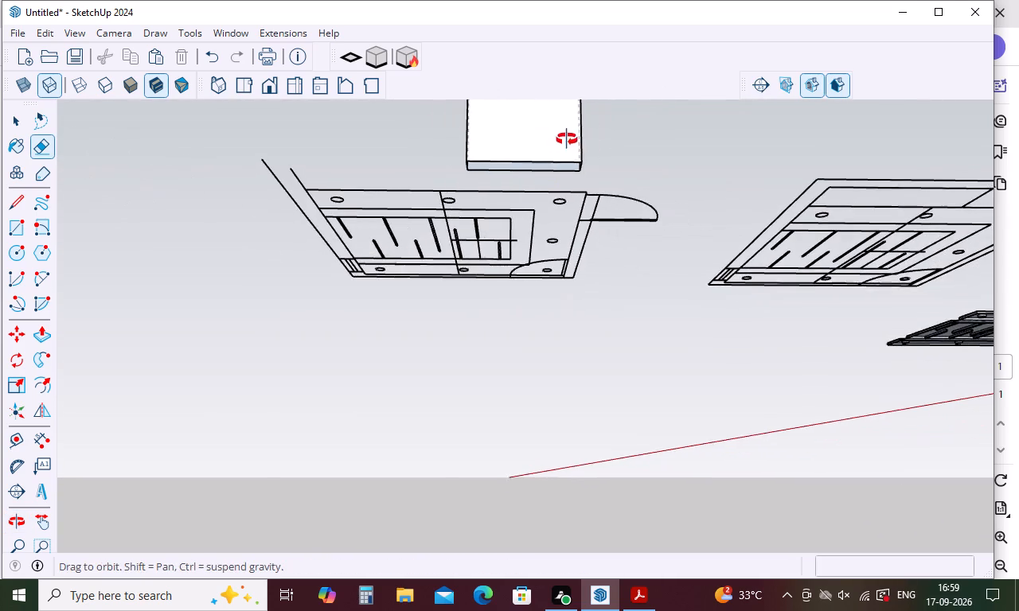
middle_click_drag(567, 139, 572, 97)
scroll(572, 97, "up", 4)
scroll(542, 148, "down", 4)
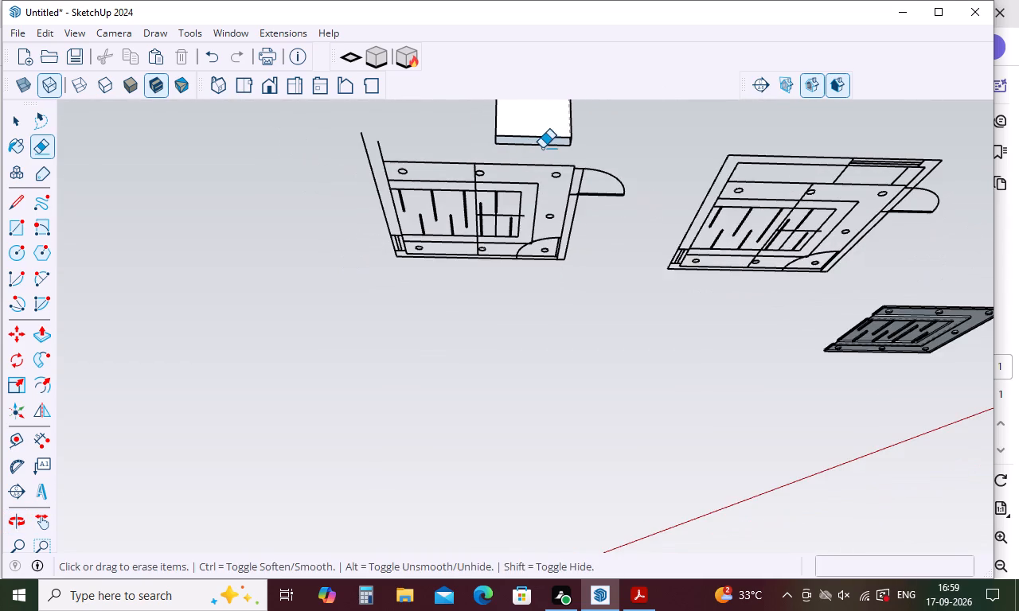
scroll(543, 130, "up", 12)
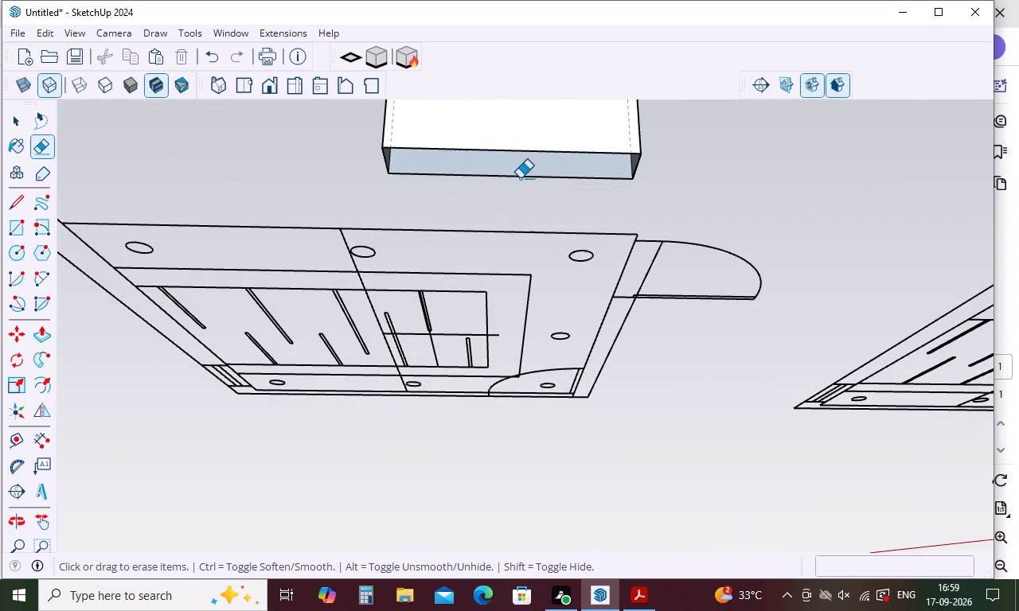
scroll(227, 209, "down", 9)
Undo the new window box, its line and face edits, and the pasted floor plan copy.
key("ctrl+z")
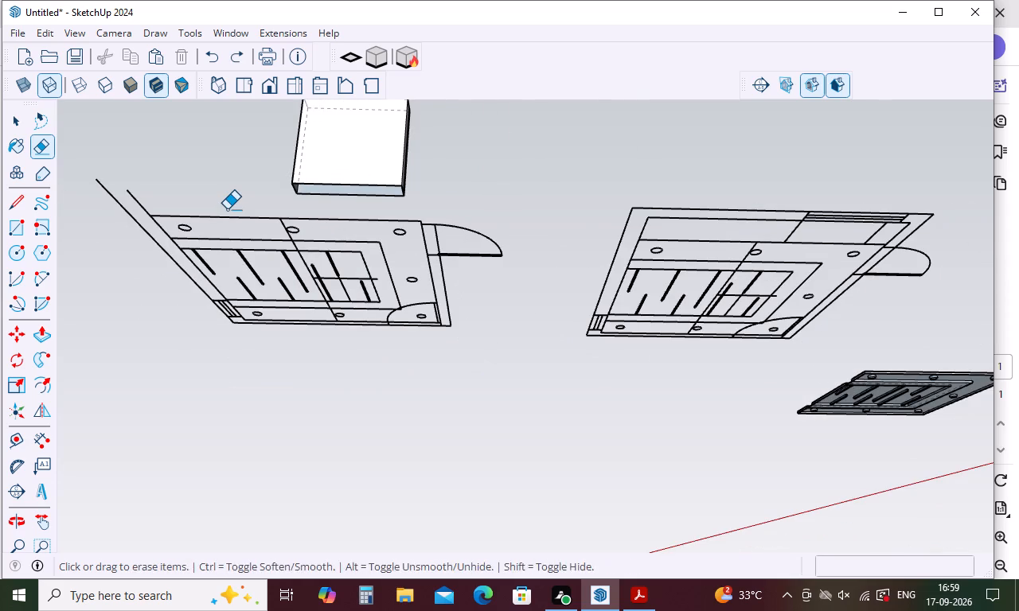
key("ctrl+z")
key("ctrl+z")
key("ctrl+z")
key("ctrl+z")
key("ctrl+z")
key("ctrl+z")
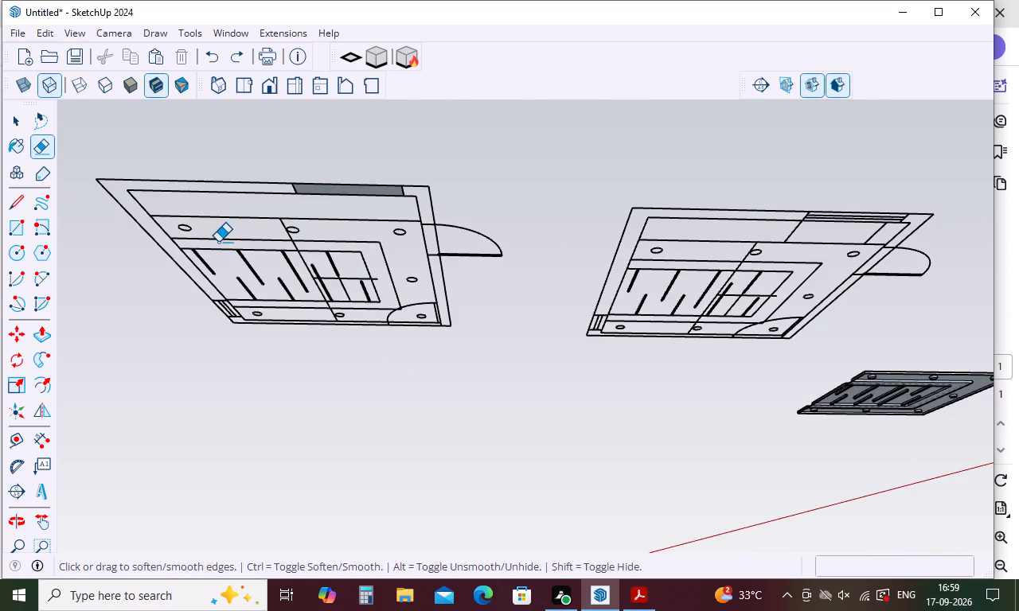
key("ctrl+z")
key("ctrl+z")
key("ctrl+z")
key("ctrl+z")
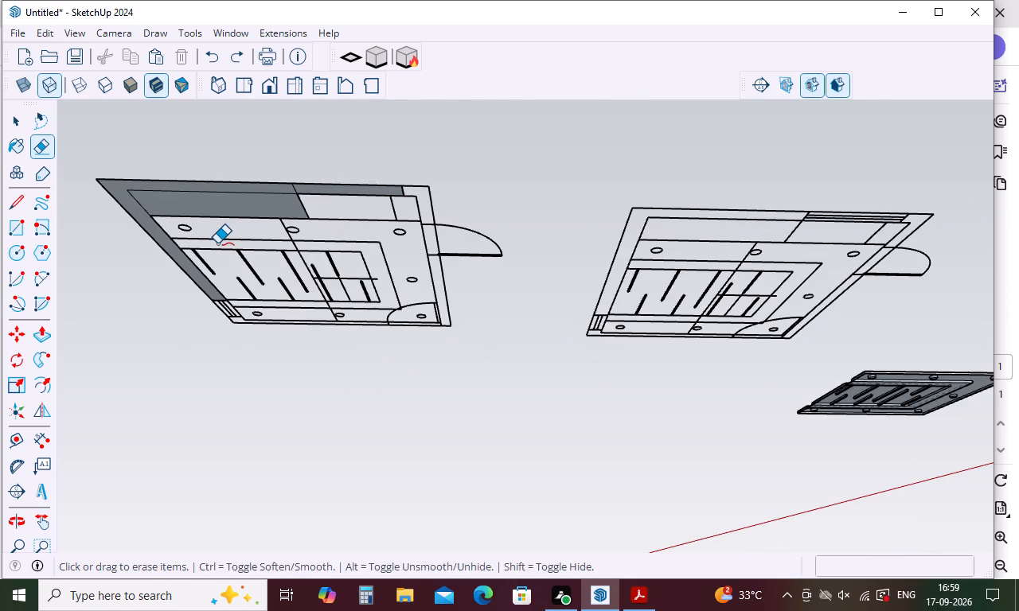
key("ctrl+z")
key("ctrl+z")
key("ctrl+z")
key("ctrl+z")
key("ctrl+z")
key("ctrl+z")
key("ctrl+z")
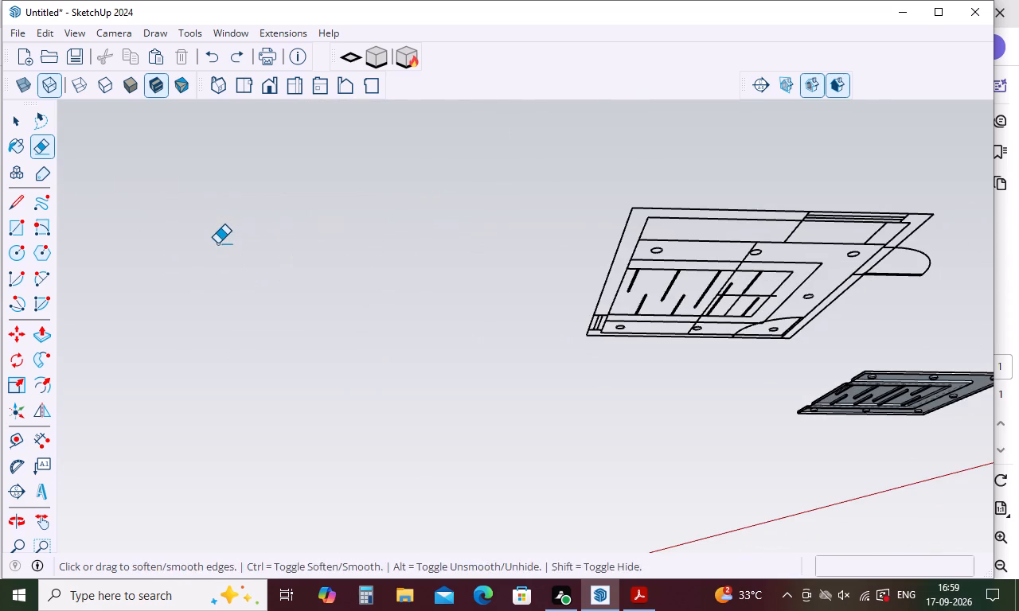
key("ctrl+z")
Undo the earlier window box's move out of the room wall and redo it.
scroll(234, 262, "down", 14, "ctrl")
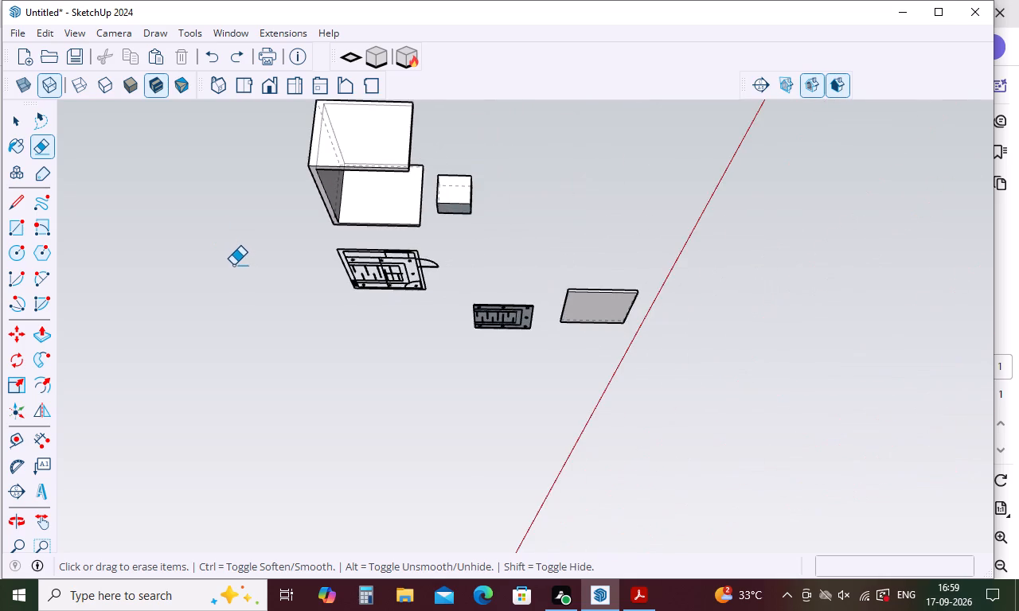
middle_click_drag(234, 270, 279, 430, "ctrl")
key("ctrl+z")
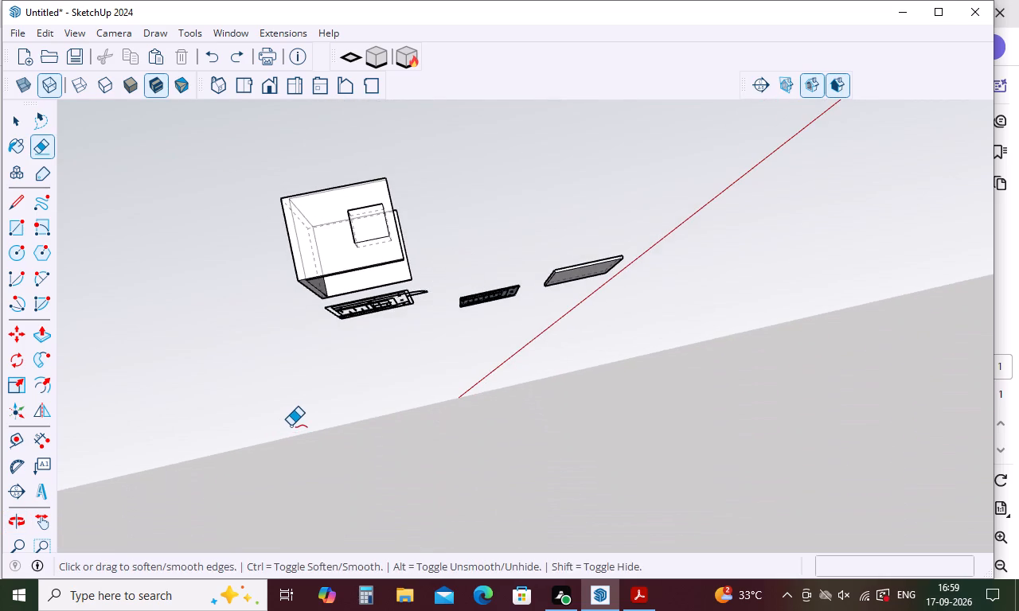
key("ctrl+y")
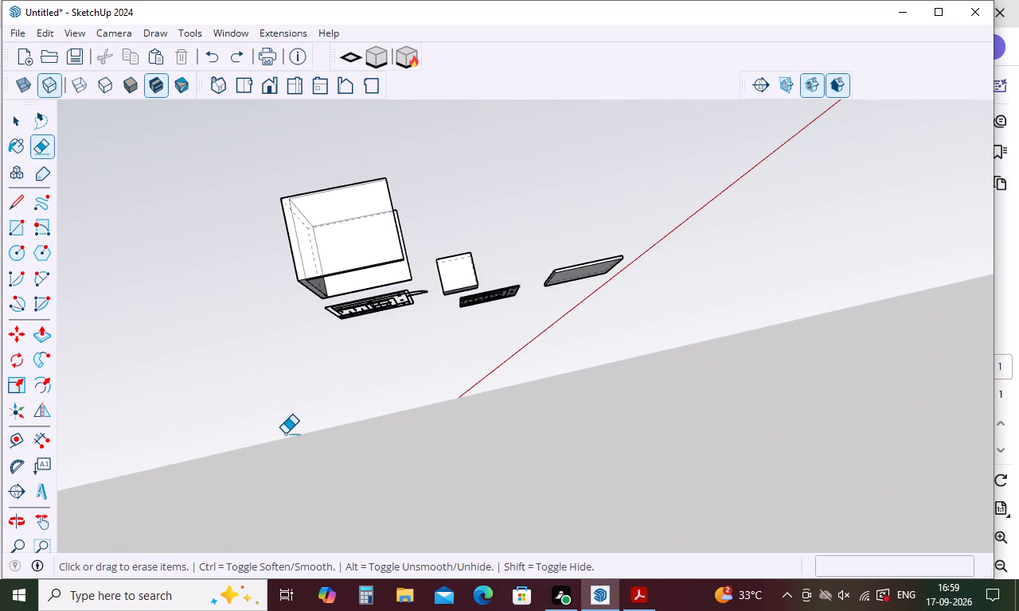
Start a rectangle at a corner of the underside of the earlier window box beside the room.
middle_click_drag(474, 385, 461, 281)
scroll(471, 209, "up", 8)
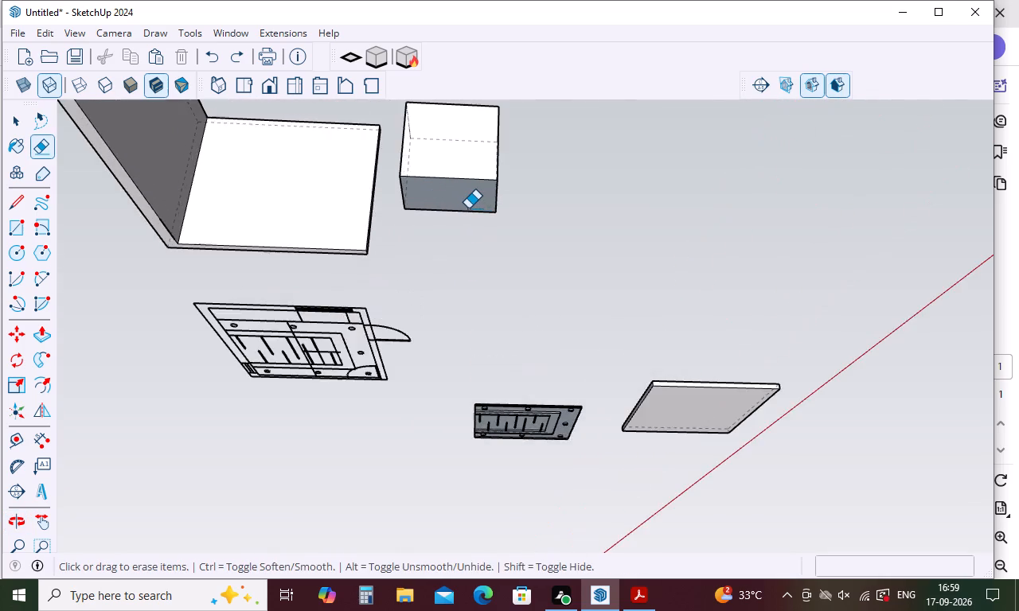
scroll(468, 208, "up", 9)
key("space")
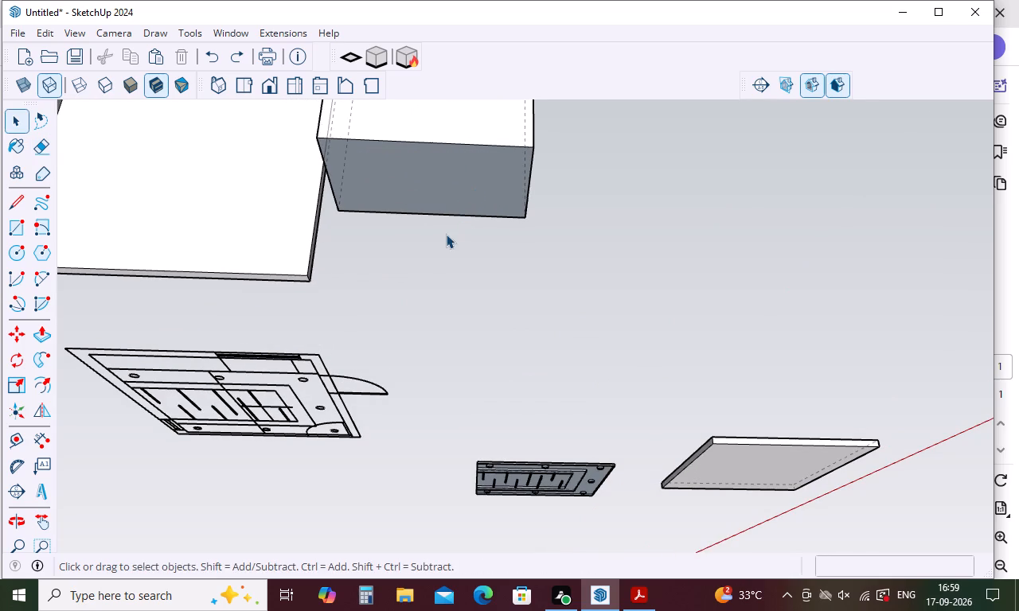
key("r")
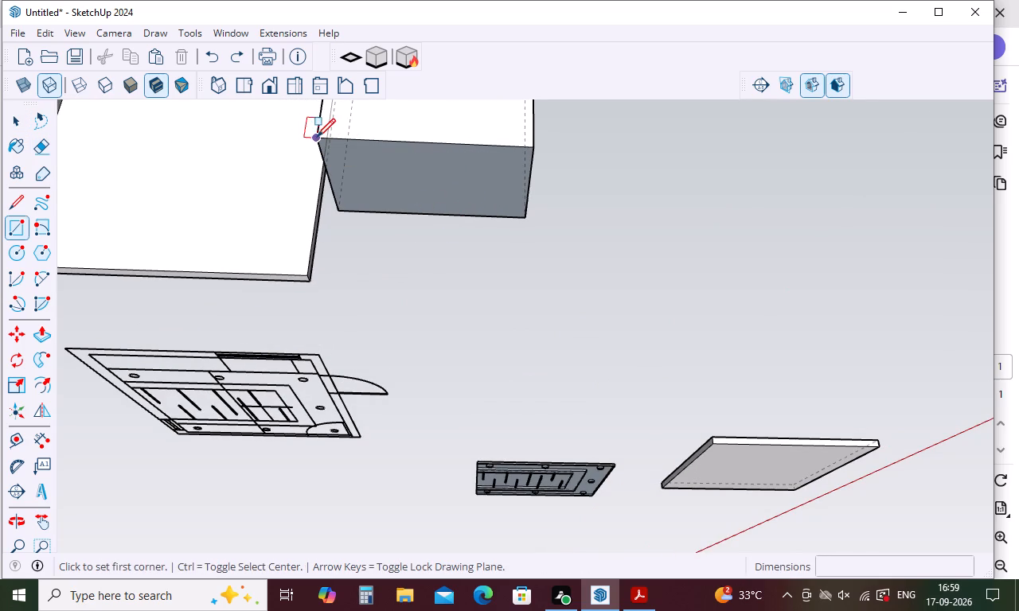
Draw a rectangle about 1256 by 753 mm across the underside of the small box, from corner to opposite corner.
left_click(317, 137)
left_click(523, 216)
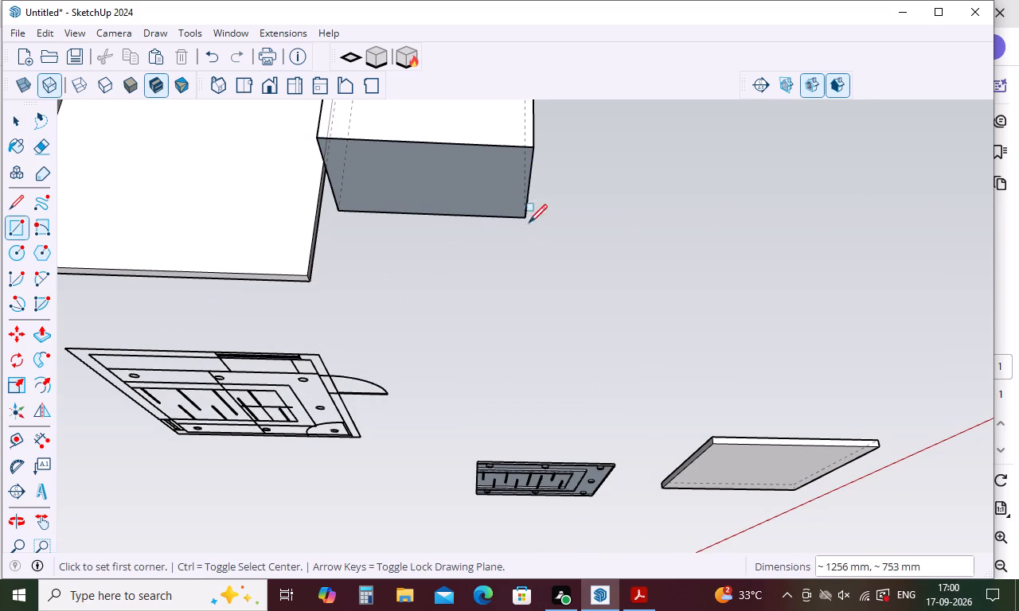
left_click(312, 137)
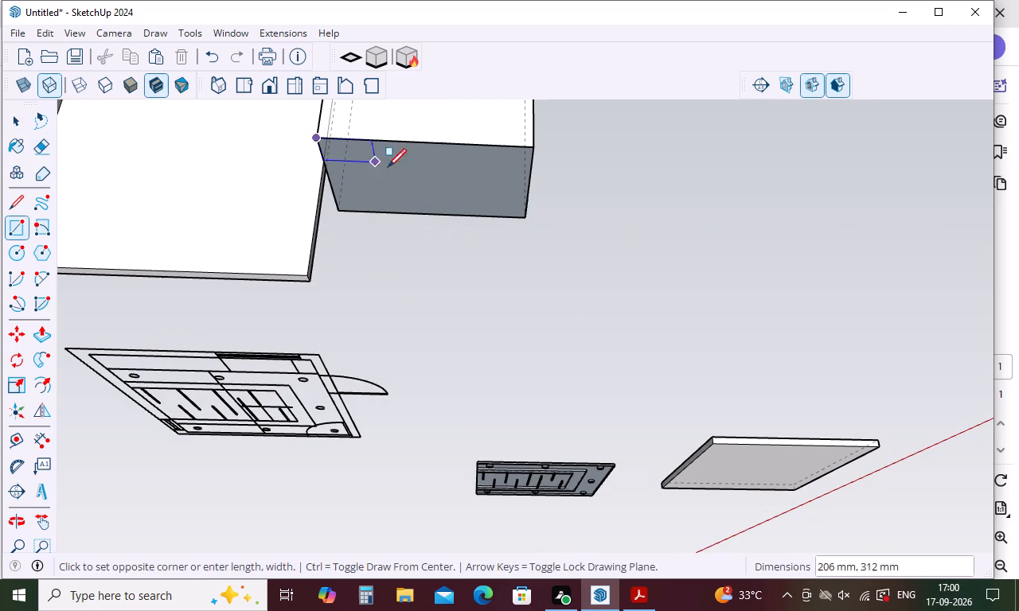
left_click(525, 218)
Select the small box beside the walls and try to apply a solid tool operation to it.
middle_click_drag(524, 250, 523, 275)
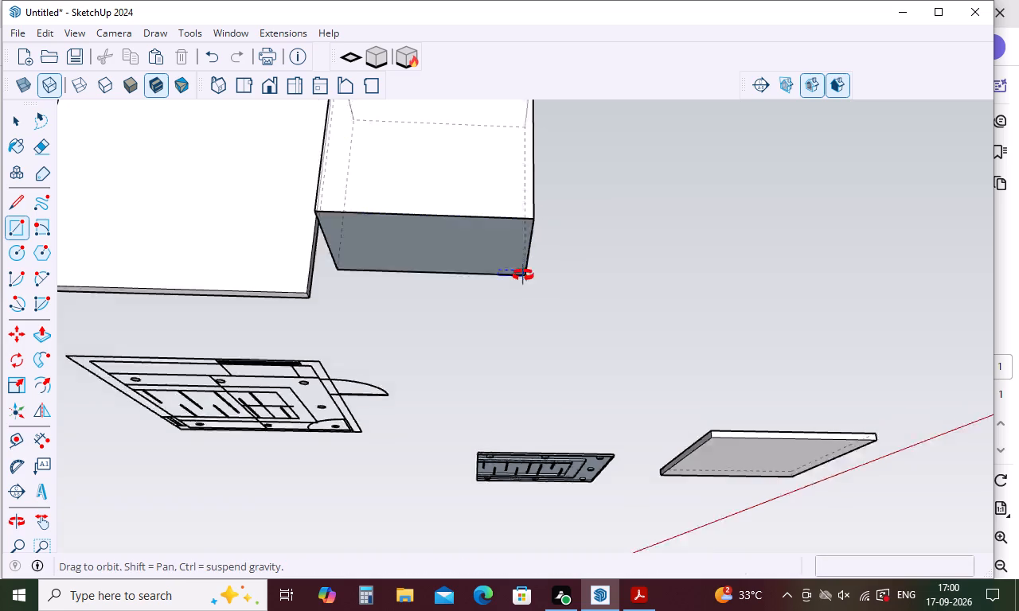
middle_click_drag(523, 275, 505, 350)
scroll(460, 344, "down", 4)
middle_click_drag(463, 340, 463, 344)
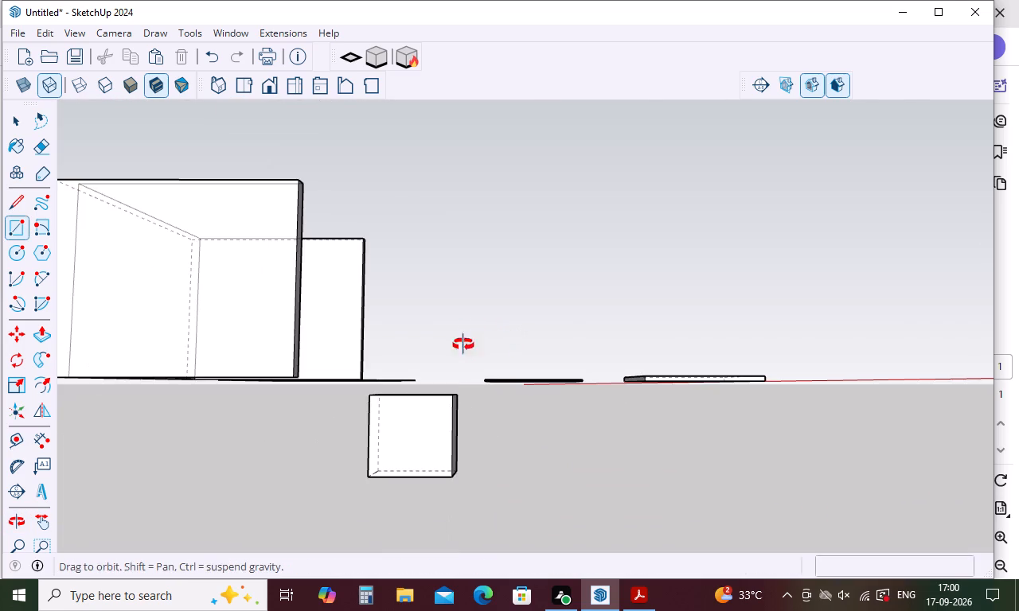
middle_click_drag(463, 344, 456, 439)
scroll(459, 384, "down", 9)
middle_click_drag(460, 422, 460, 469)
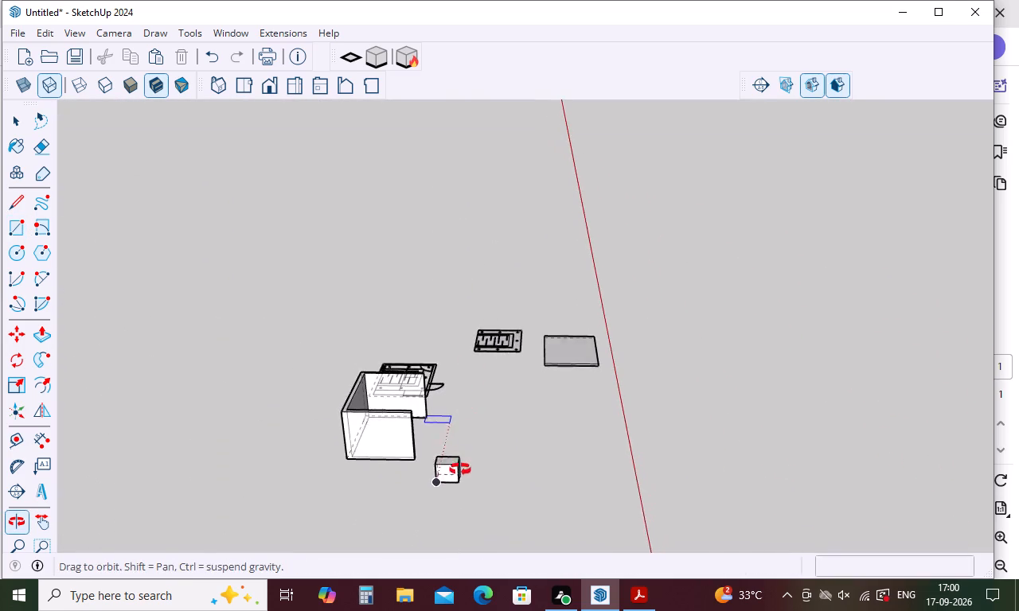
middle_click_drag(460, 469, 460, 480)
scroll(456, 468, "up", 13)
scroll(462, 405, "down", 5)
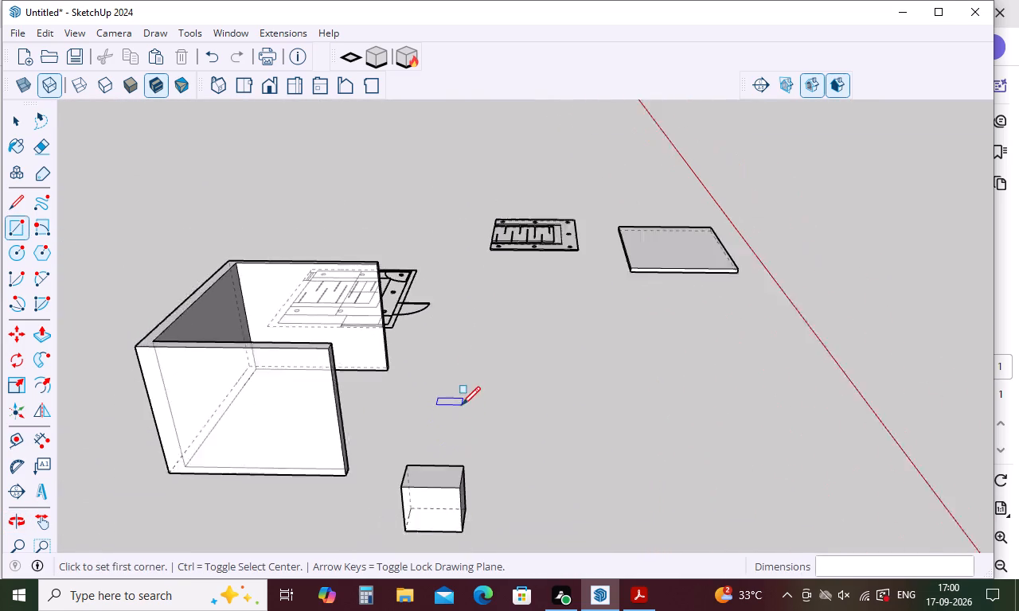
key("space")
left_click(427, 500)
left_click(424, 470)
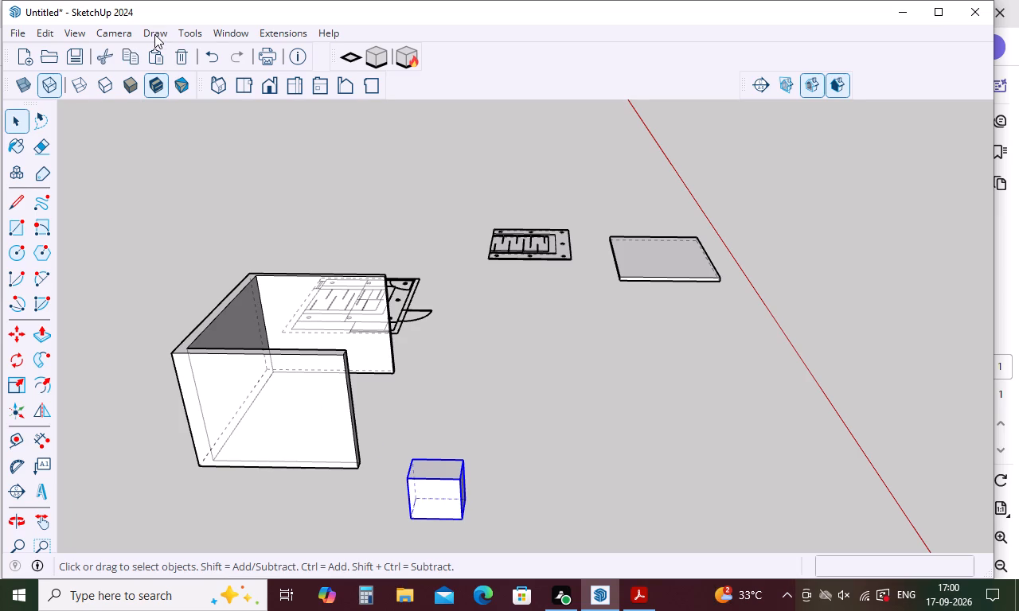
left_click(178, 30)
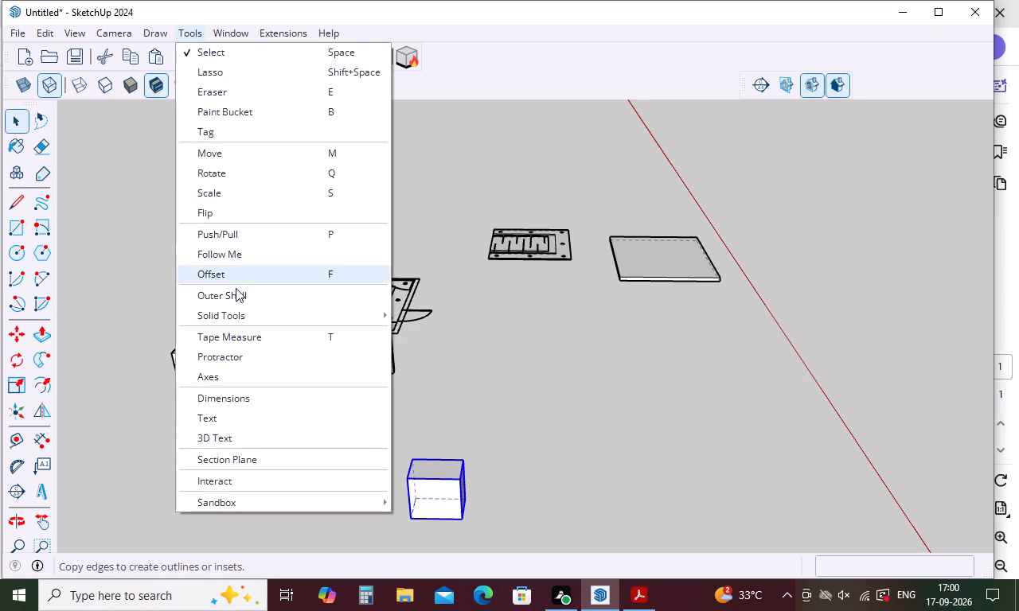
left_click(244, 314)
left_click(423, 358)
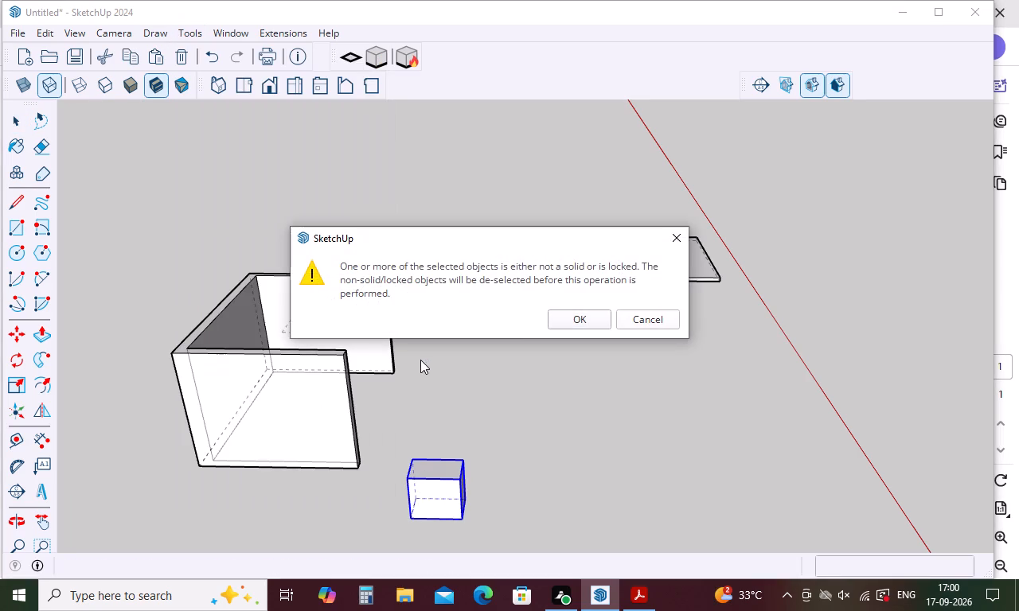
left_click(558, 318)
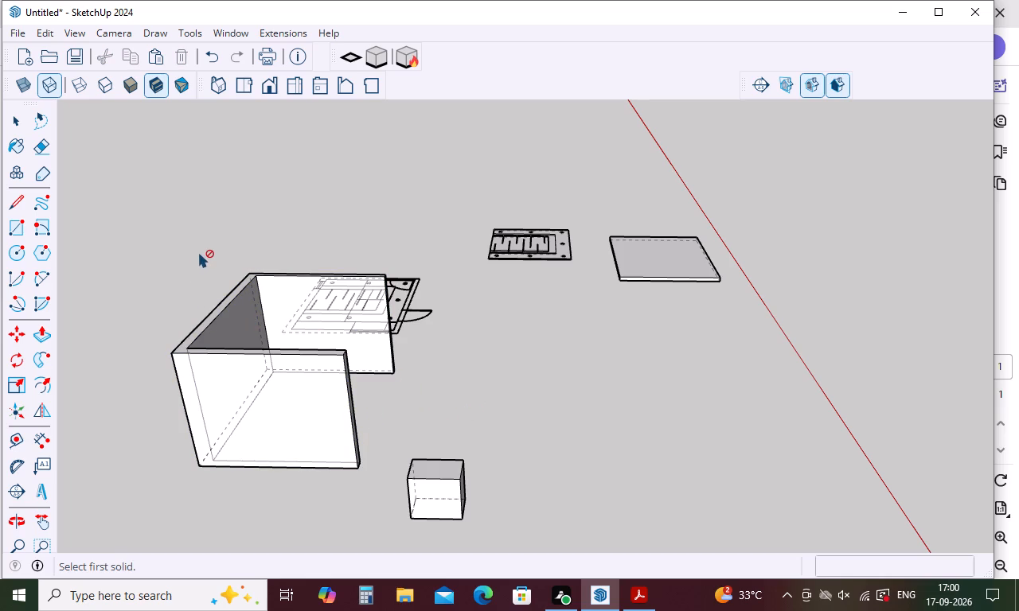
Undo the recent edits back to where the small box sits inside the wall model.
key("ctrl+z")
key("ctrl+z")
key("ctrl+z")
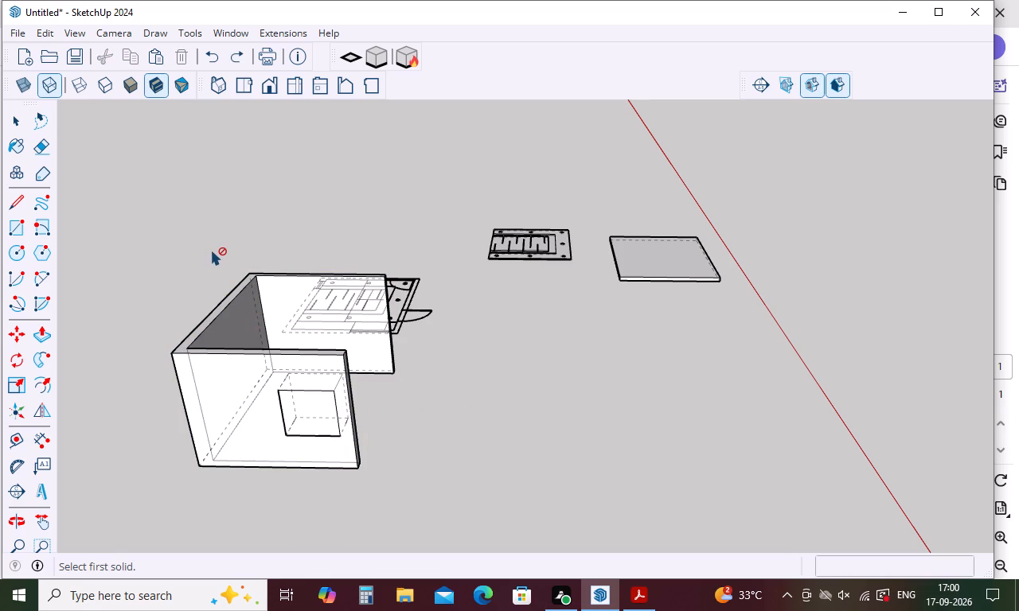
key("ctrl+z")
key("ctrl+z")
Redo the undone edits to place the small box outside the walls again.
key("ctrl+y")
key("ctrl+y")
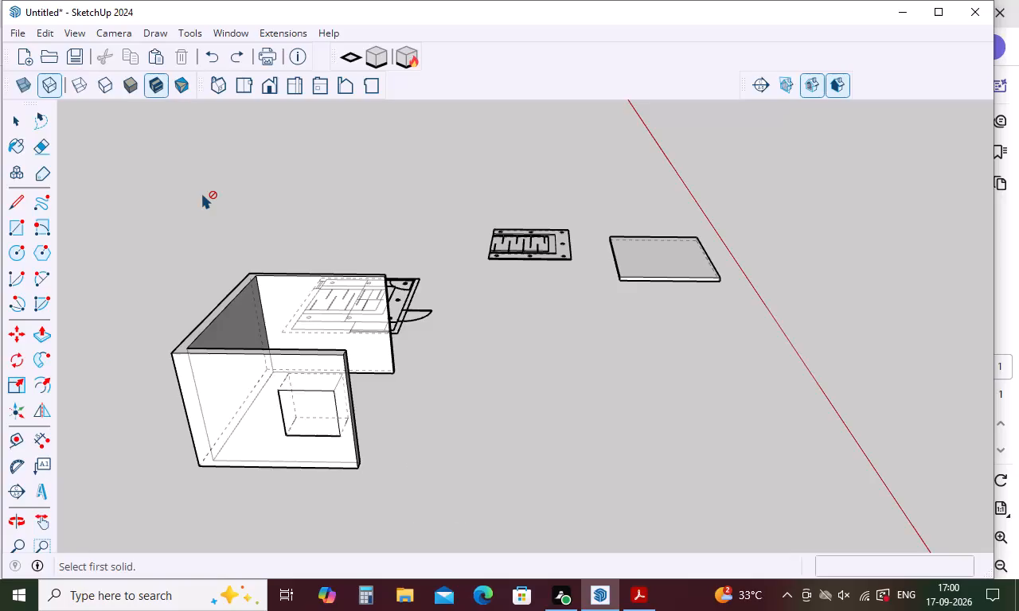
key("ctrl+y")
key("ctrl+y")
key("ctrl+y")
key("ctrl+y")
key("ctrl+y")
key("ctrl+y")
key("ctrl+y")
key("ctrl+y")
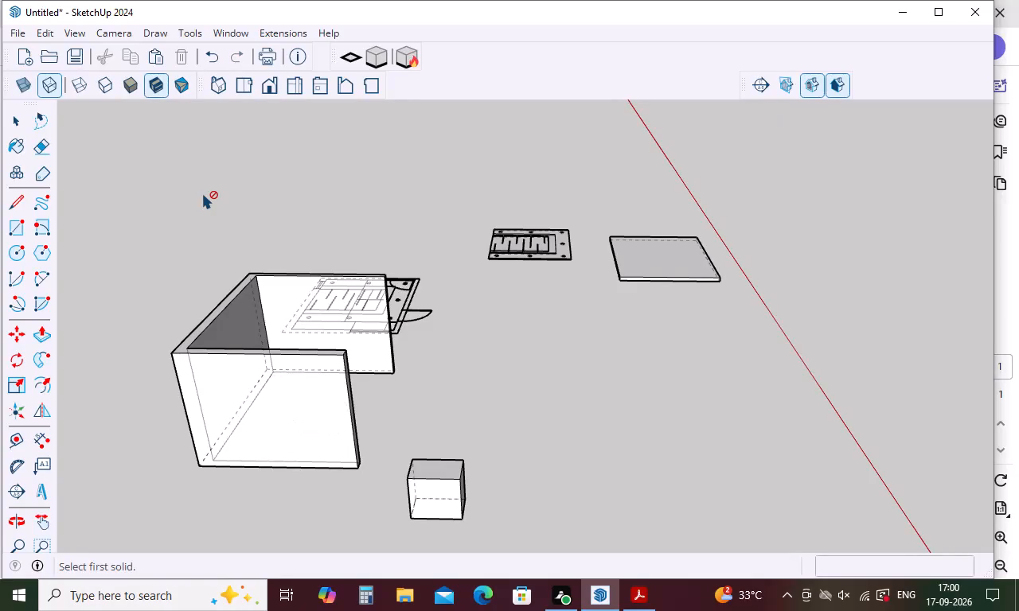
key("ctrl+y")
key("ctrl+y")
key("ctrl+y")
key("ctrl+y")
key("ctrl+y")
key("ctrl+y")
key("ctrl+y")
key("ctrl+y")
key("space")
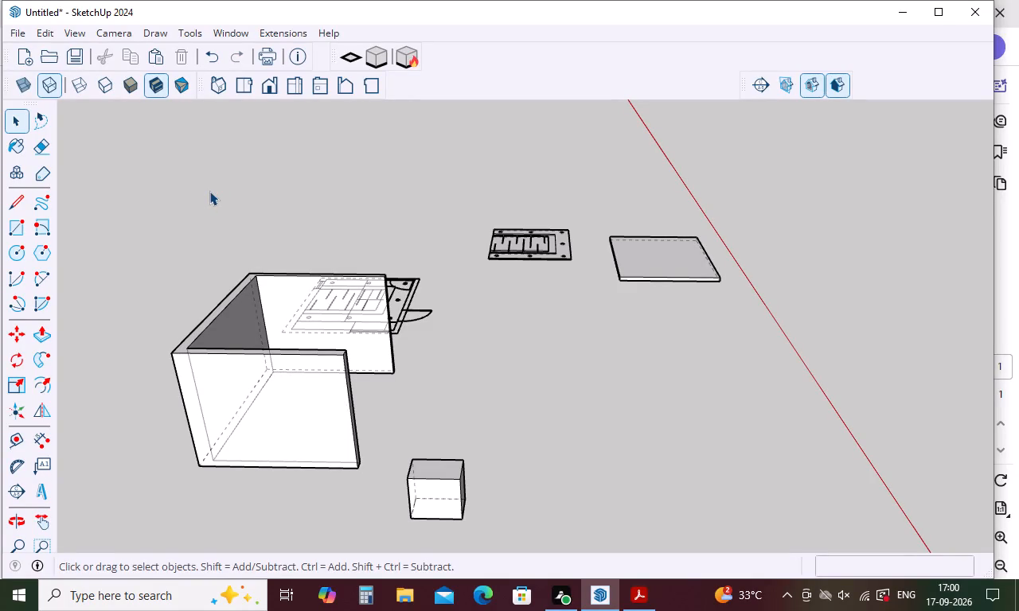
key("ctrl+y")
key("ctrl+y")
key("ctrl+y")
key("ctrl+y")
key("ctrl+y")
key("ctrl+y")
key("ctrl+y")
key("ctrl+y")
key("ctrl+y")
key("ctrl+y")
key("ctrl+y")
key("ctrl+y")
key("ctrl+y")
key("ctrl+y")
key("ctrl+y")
Delete the small box outside the walls along with the flat rectangle drawn on its underside.
key("space")
left_click(438, 485)
key("Delete")
scroll(383, 429, "down", 4)
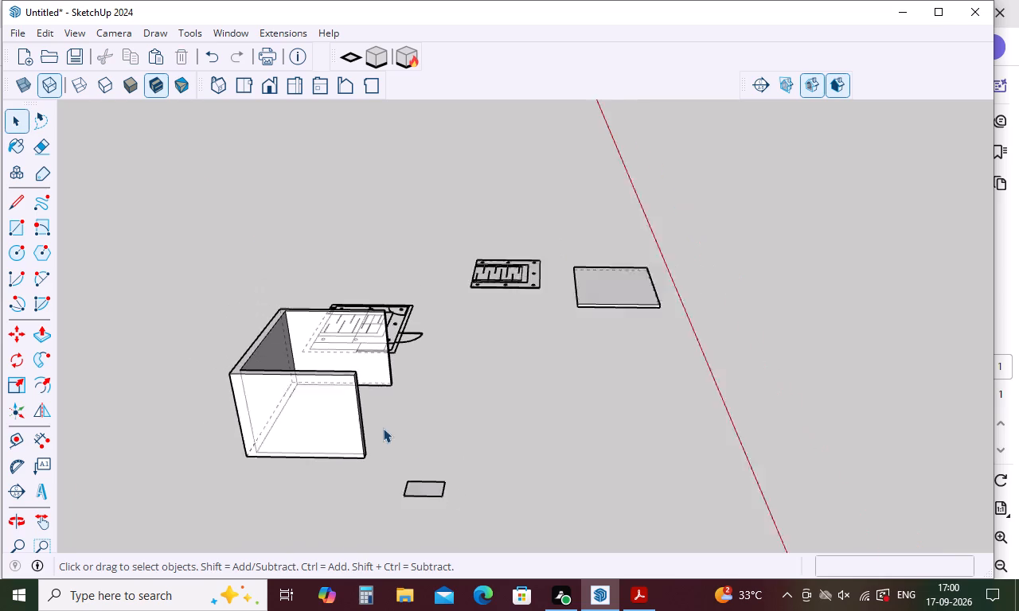
scroll(389, 485, "up", 7)
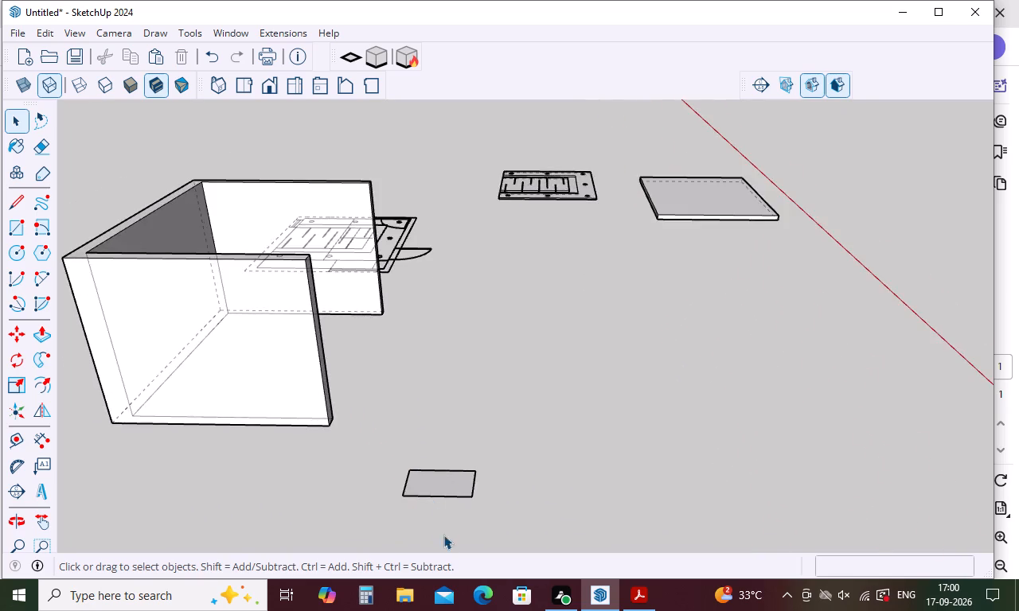
scroll(443, 535, "up", 12)
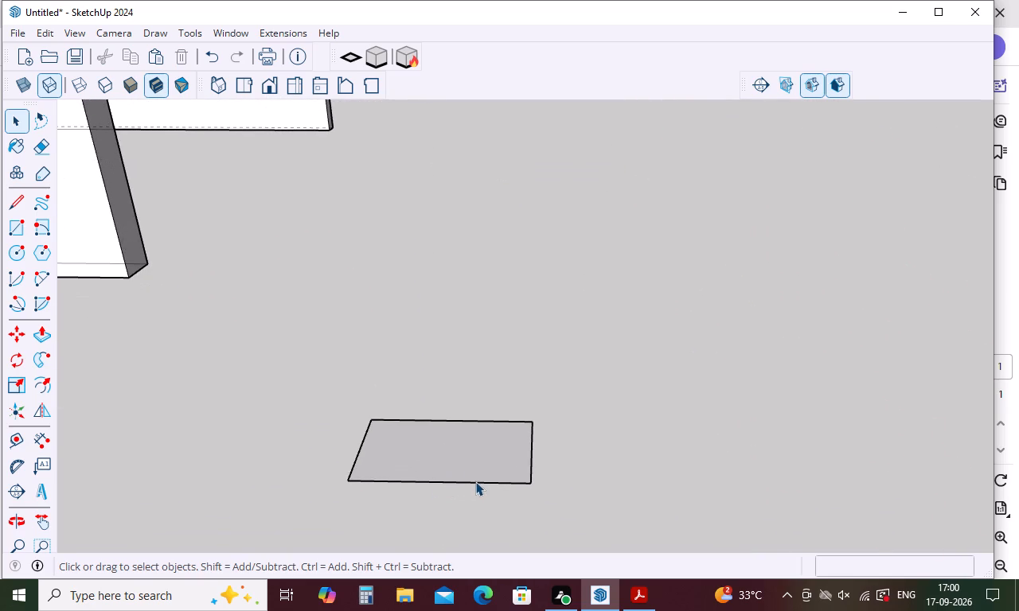
left_click_drag(570, 419, 296, 522)
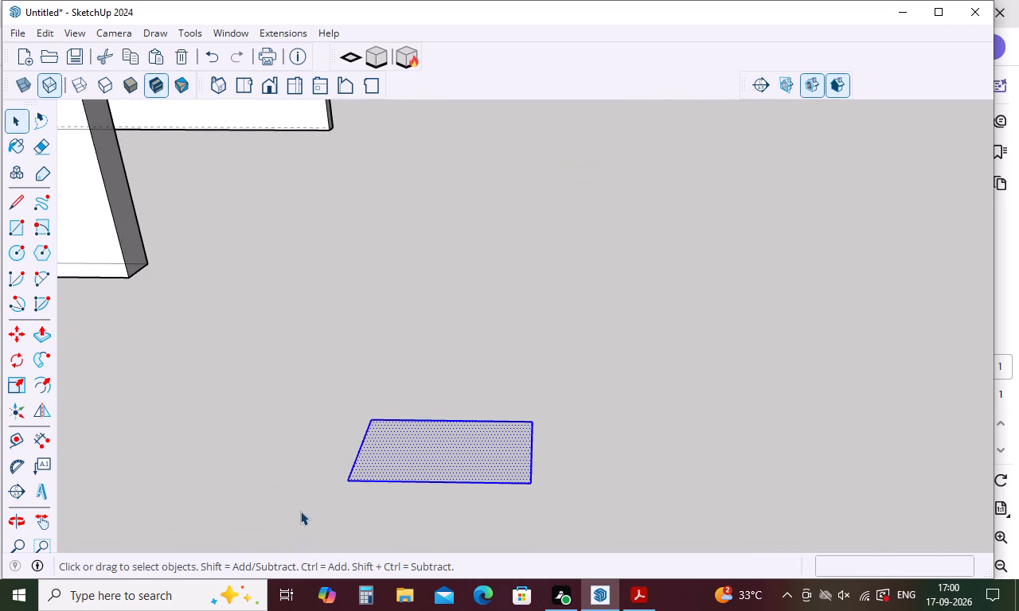
key("Delete")
Copy the entire floor plan linework with the door arc about 4769 mm away, beside the original plan.
scroll(413, 428, "down", 19)
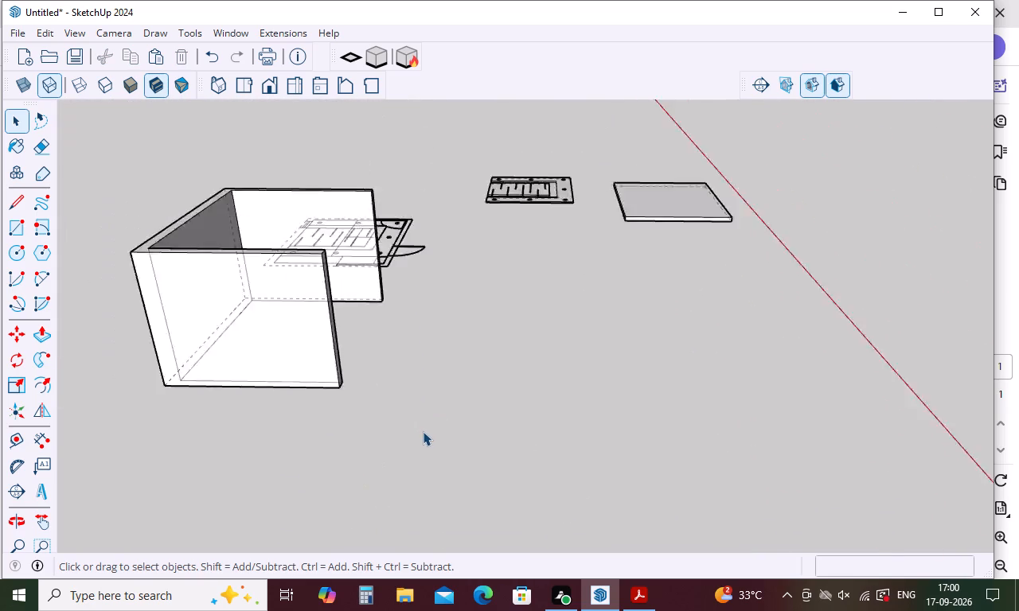
scroll(423, 431, "down", 5)
middle_click_drag(322, 492, 619, 452)
middle_click_drag(381, 429, 416, 457)
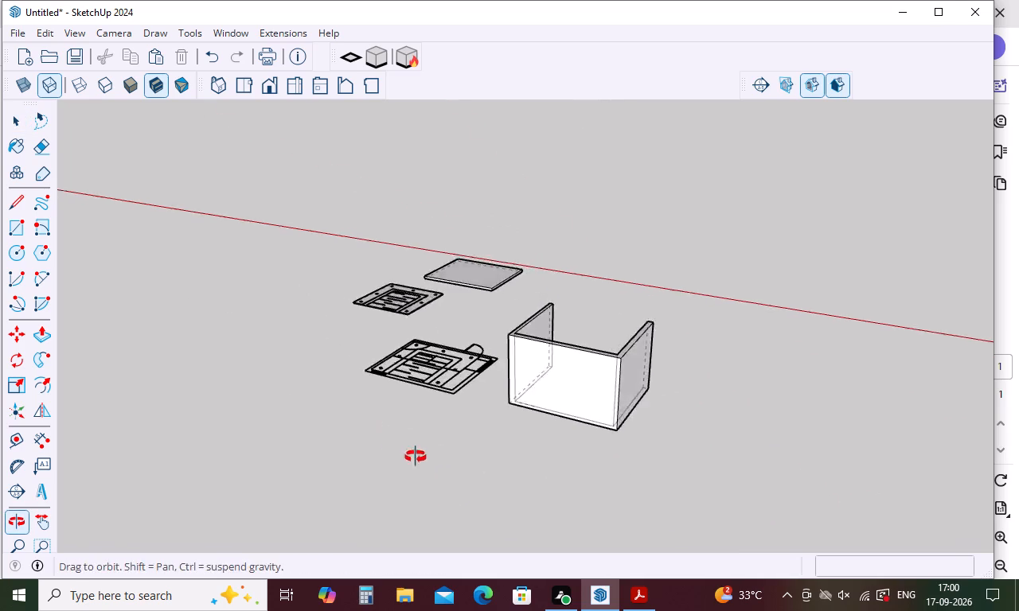
middle_click_drag(416, 457, 467, 446)
scroll(502, 356, "up", 15)
middle_click_drag(501, 376, 374, 476)
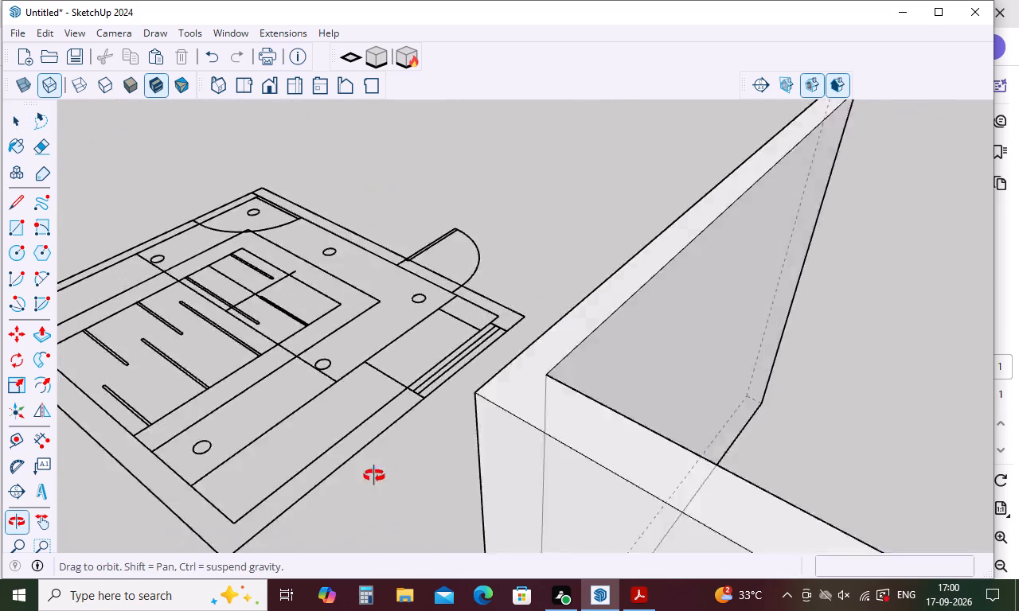
middle_click_drag(374, 476, 264, 508)
scroll(406, 294, "down", 5)
middle_click_drag(406, 294, 389, 442)
scroll(375, 359, "up", 2)
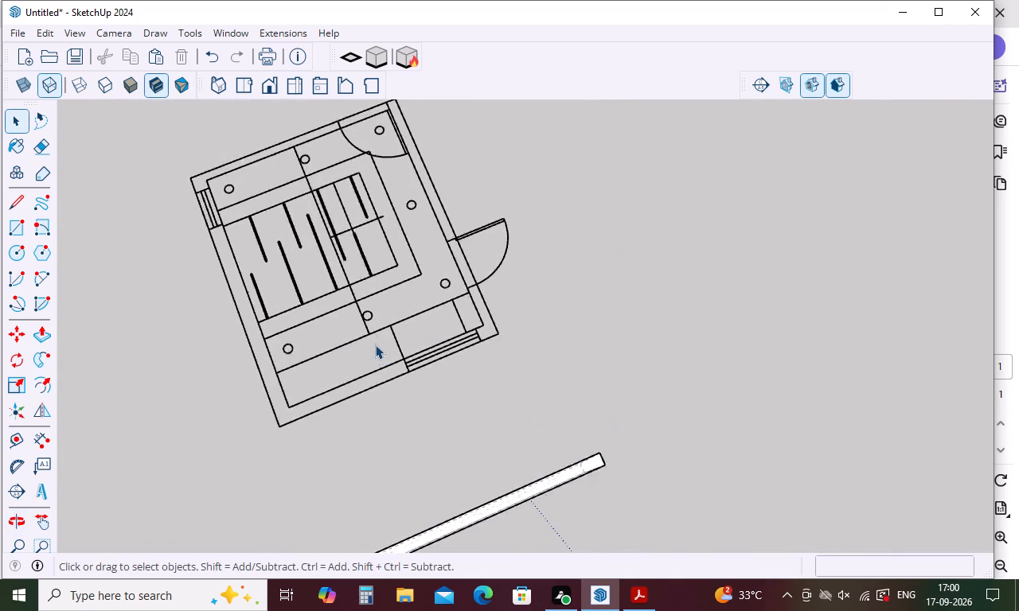
scroll(375, 344, "up", 3)
scroll(373, 329, "down", 9)
key("space")
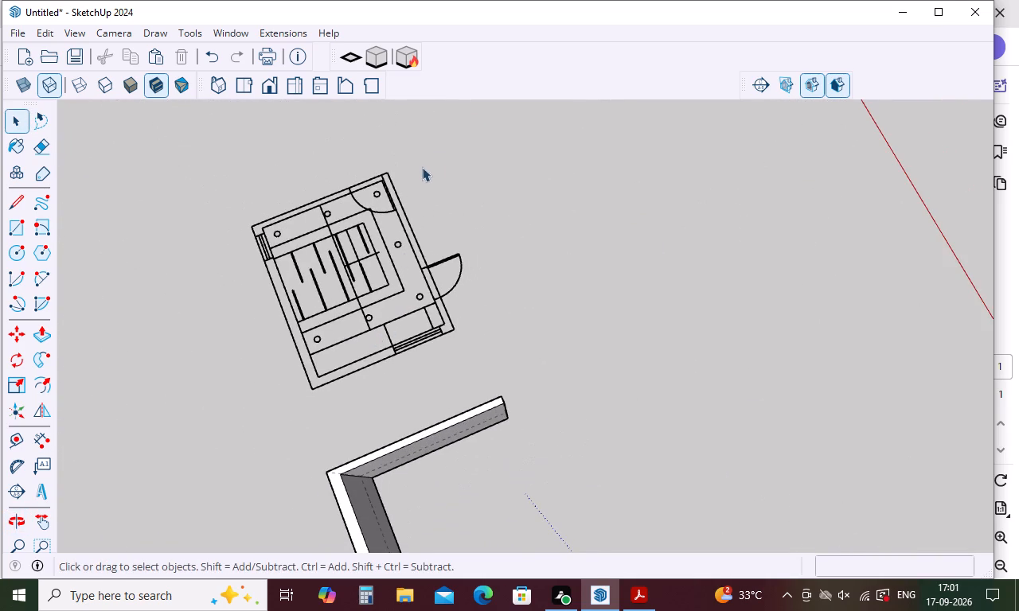
left_click_drag(485, 175, 228, 384)
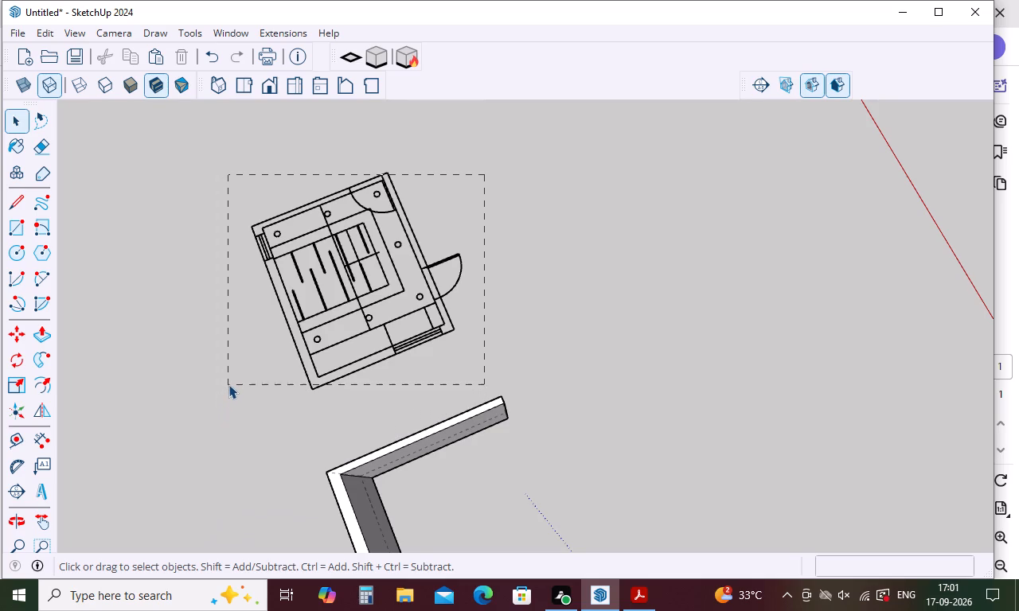
left_click_drag(228, 384, 229, 382)
key("m")
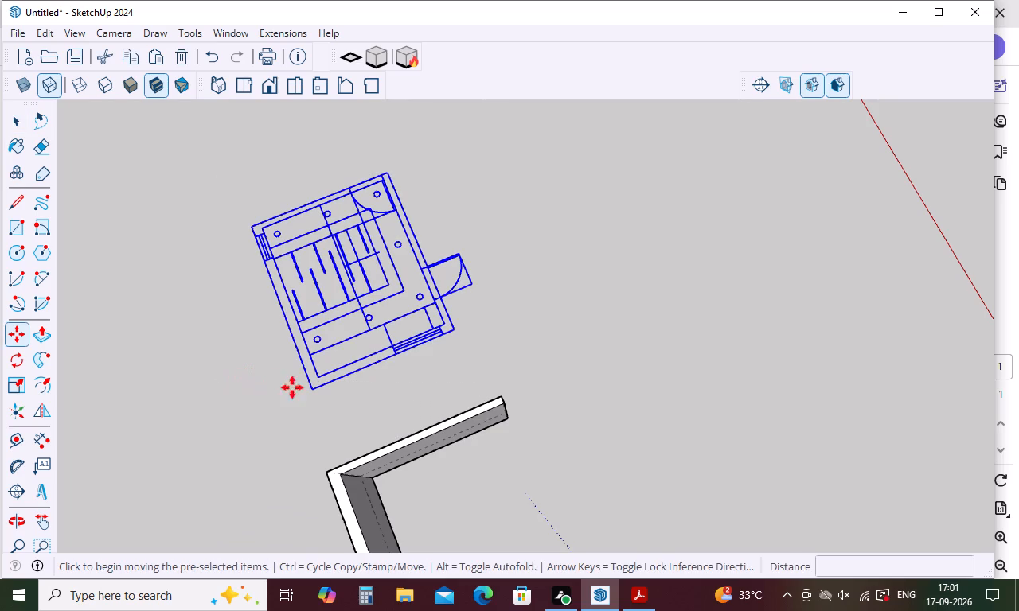
left_click(309, 392)
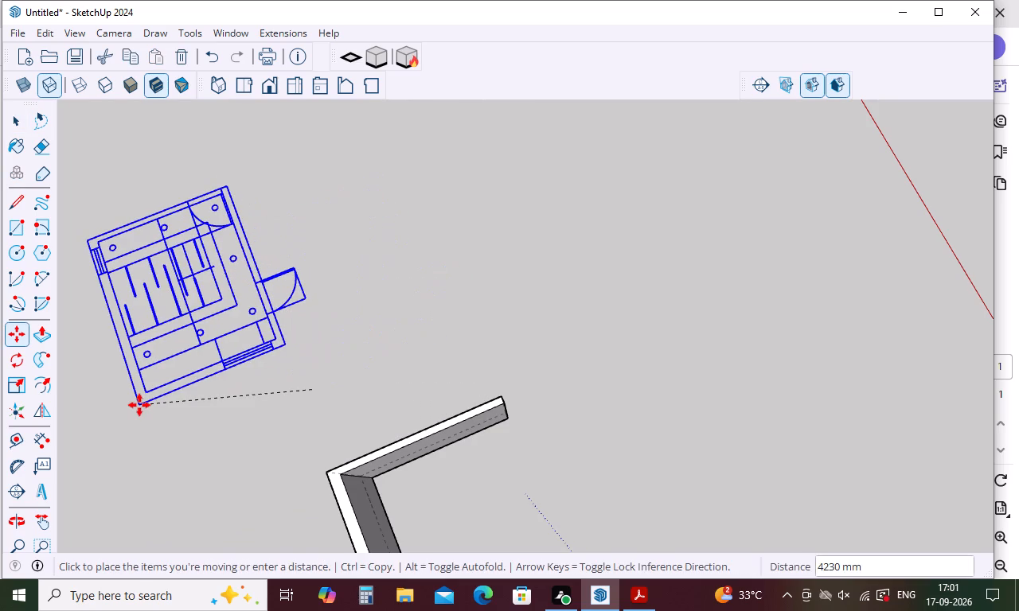
left_click(117, 411)
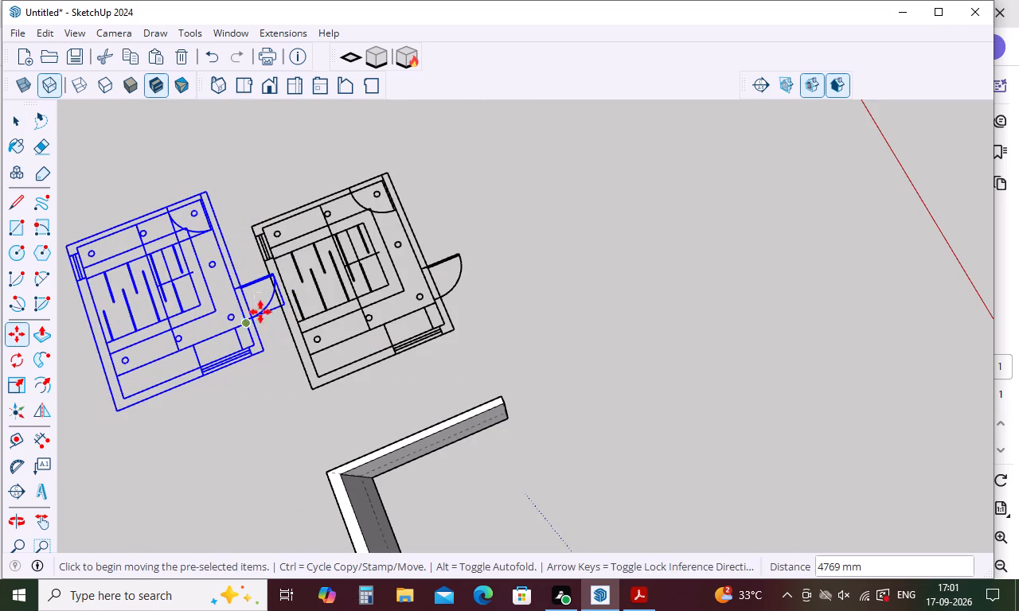
Move the copied floor plan slightly farther from the original so that the two are clearly separated.
left_click(115, 410)
left_click(82, 425)
scroll(334, 278, "down", 5)
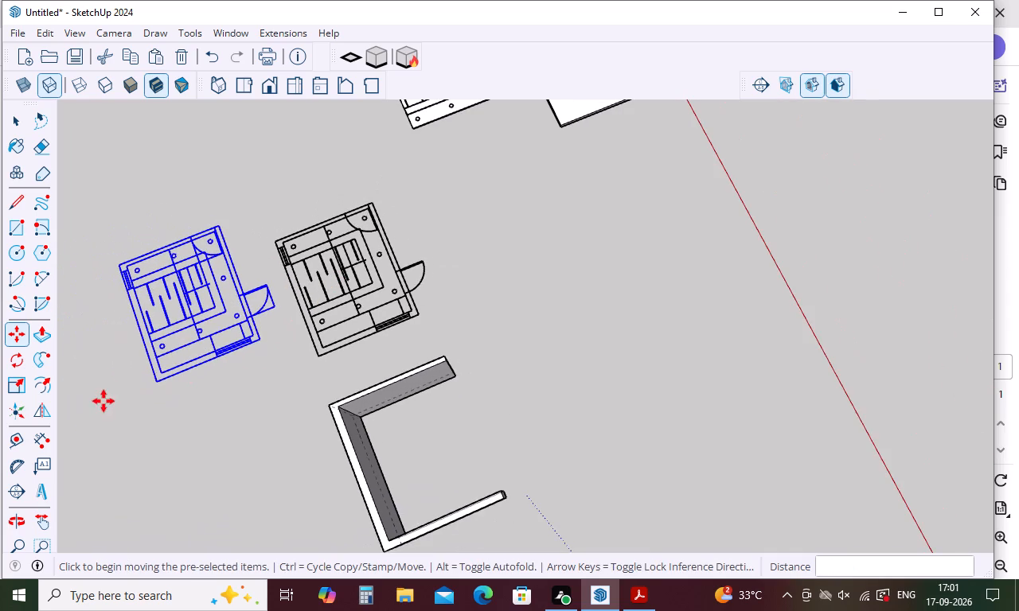
middle_click_drag(104, 383, 127, 248)
scroll(72, 347, "up", 4)
key("space")
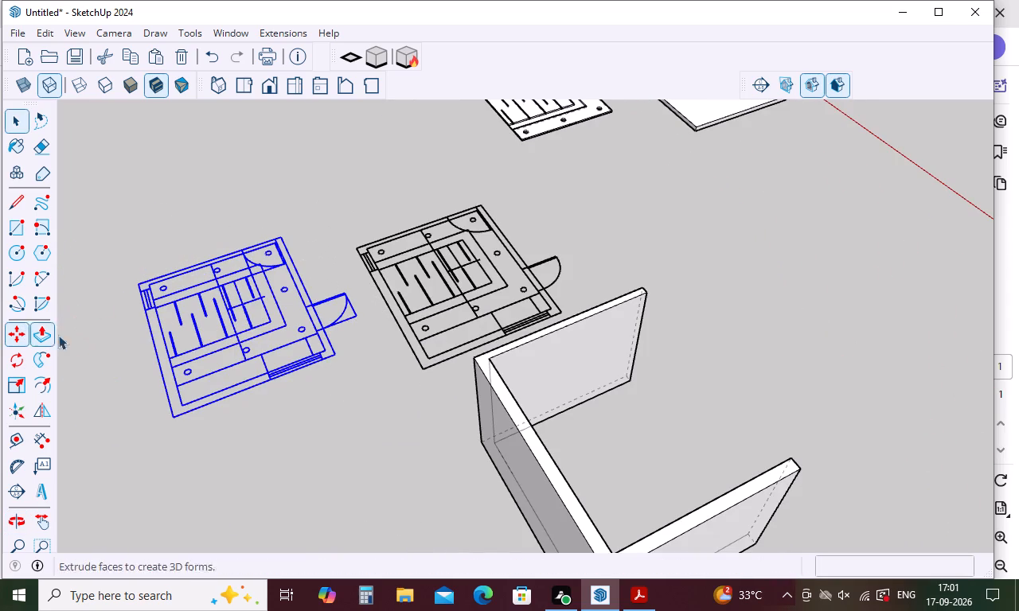
Erase the wall and partition lines around the window strip on the copied plan's near wall, leaving the strip isolated.
left_click(295, 459)
scroll(285, 376, "up", 8)
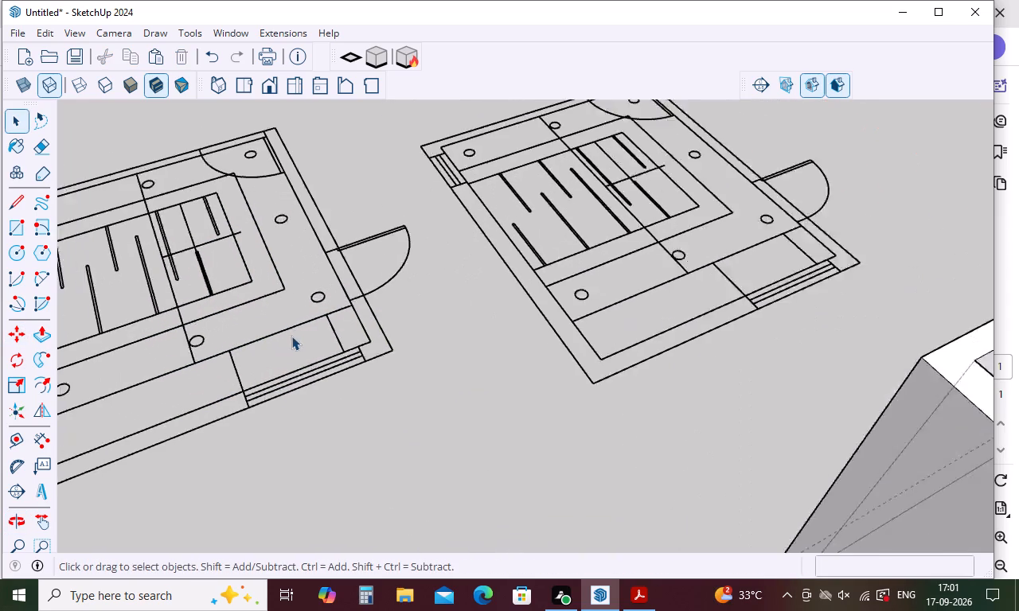
scroll(291, 336, "up", 1)
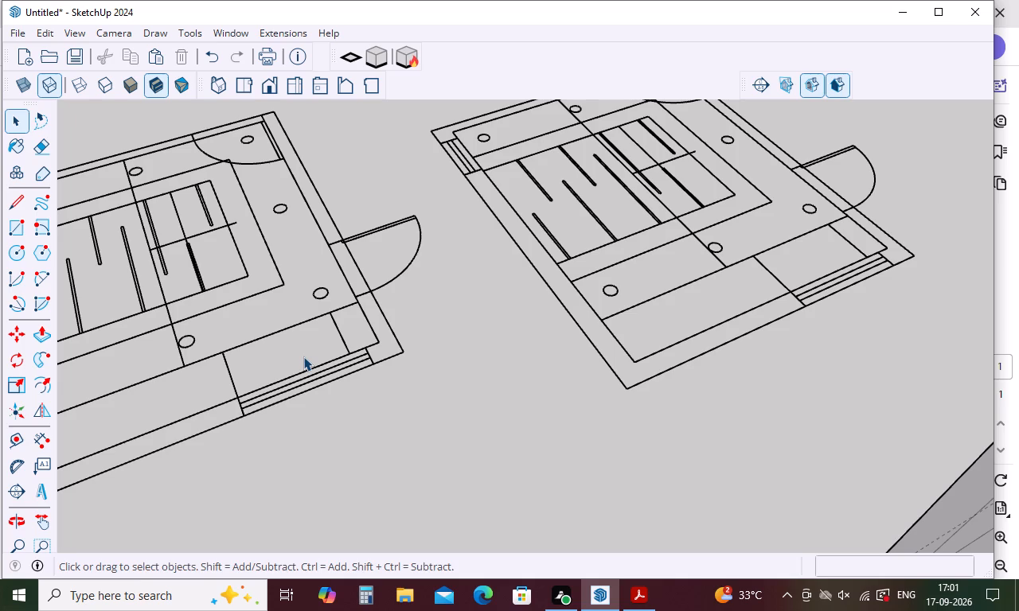
key("e")
left_click_drag(342, 337, 317, 341)
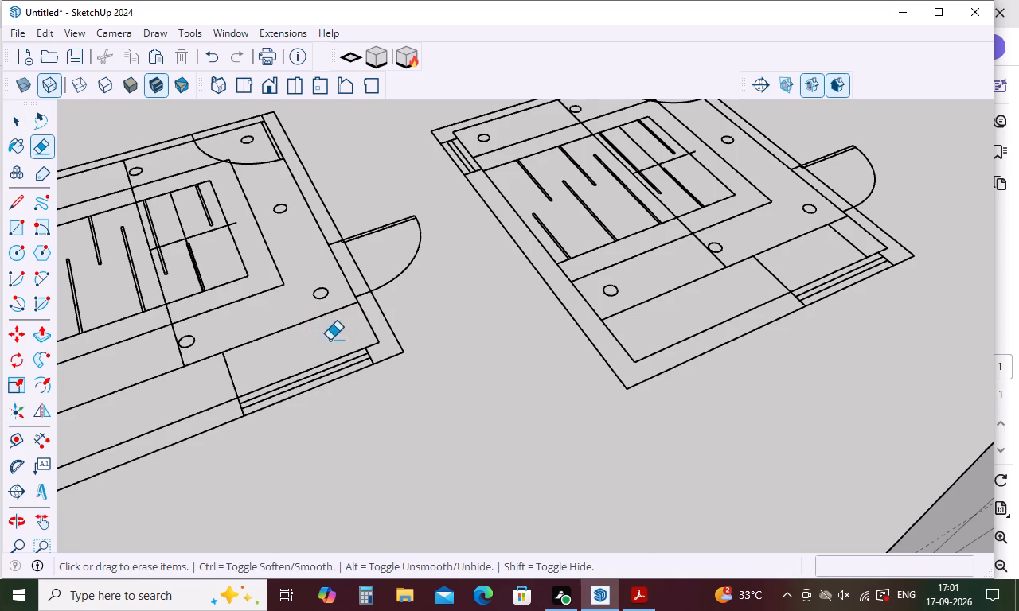
left_click_drag(404, 323, 343, 325)
left_click_drag(377, 342, 377, 357)
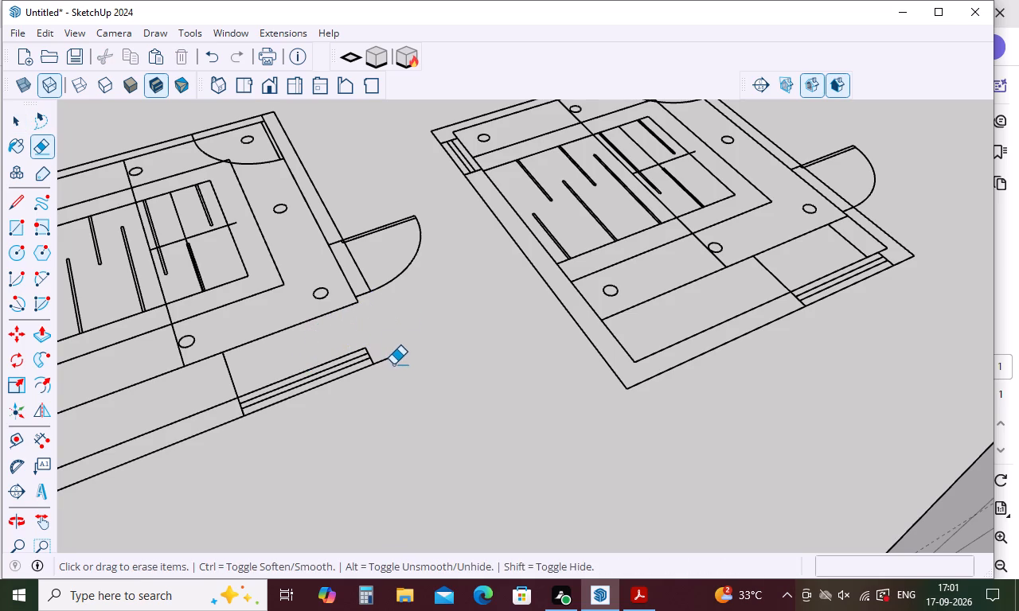
left_click_drag(393, 361, 384, 396)
left_click_drag(392, 344, 393, 395)
left_click_drag(244, 364, 189, 380)
scroll(374, 363, "up", 4)
left_click_drag(377, 353, 384, 395)
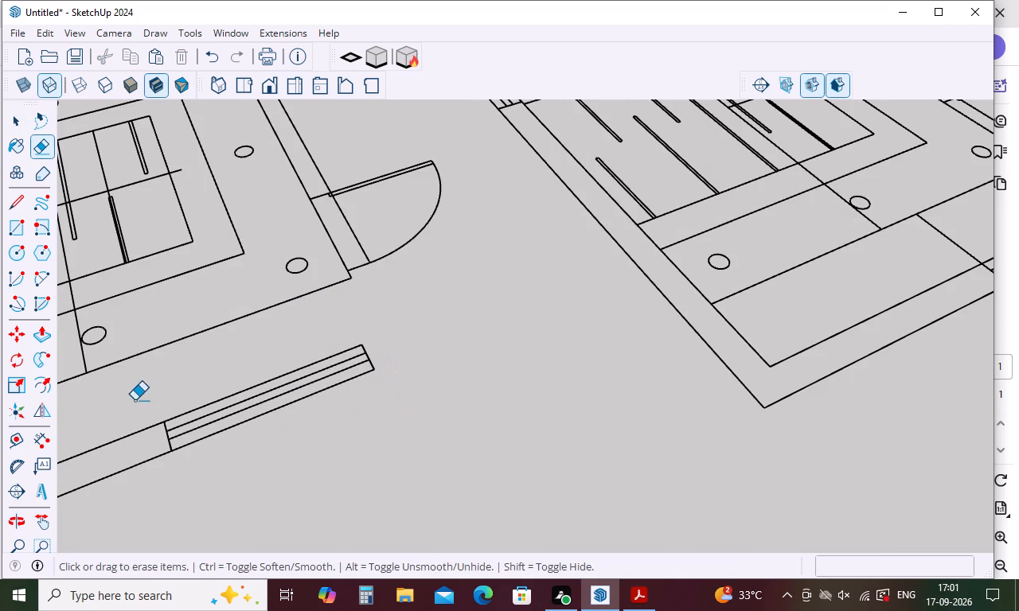
left_click_drag(129, 401, 162, 500)
Erase the two lengthwise lines inside the isolated window strip, leaving only its rectangular outline.
left_click(224, 411)
left_click(224, 417)
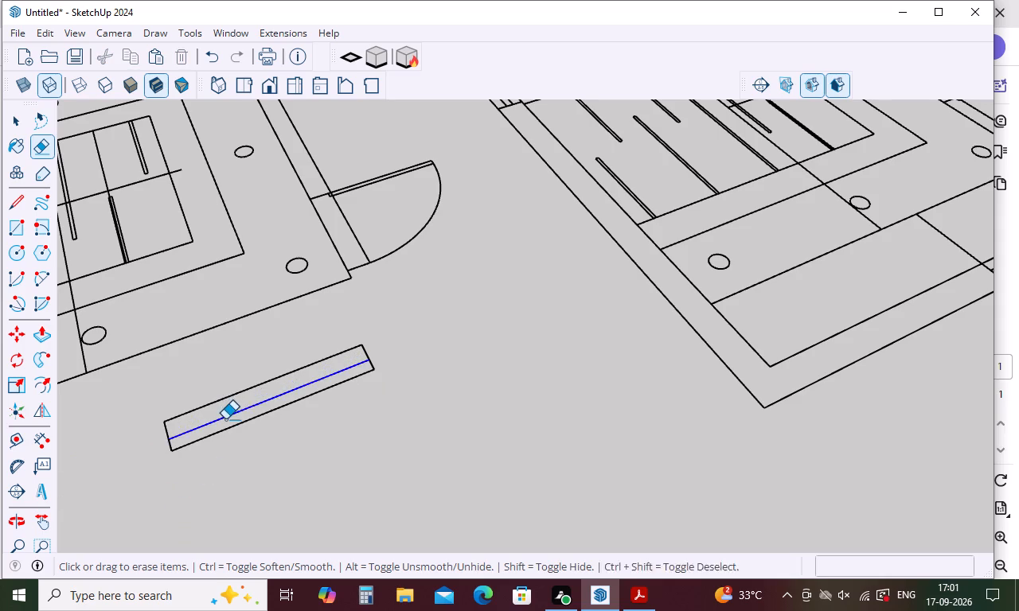
key("Escape")
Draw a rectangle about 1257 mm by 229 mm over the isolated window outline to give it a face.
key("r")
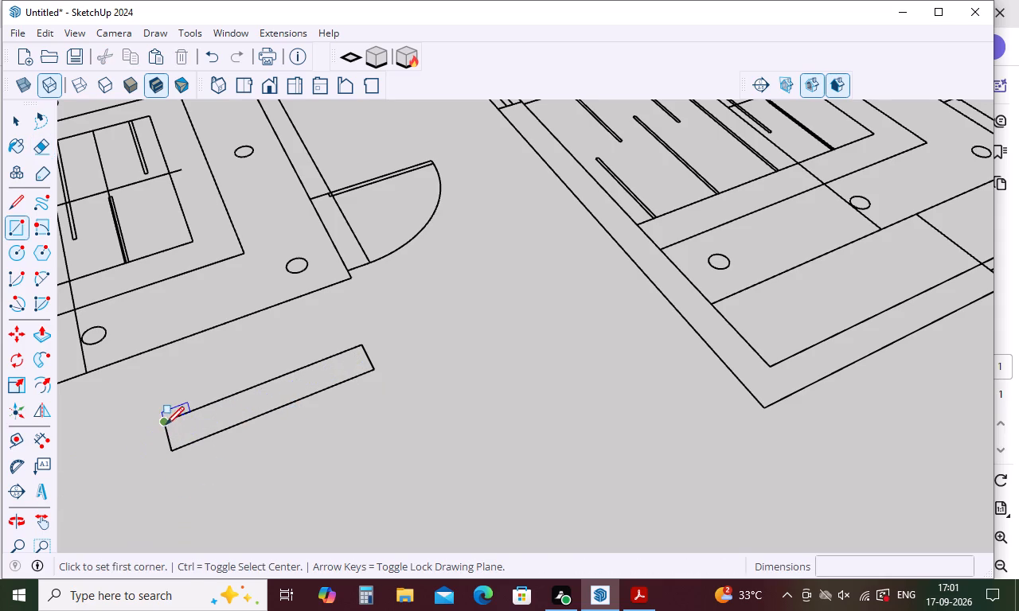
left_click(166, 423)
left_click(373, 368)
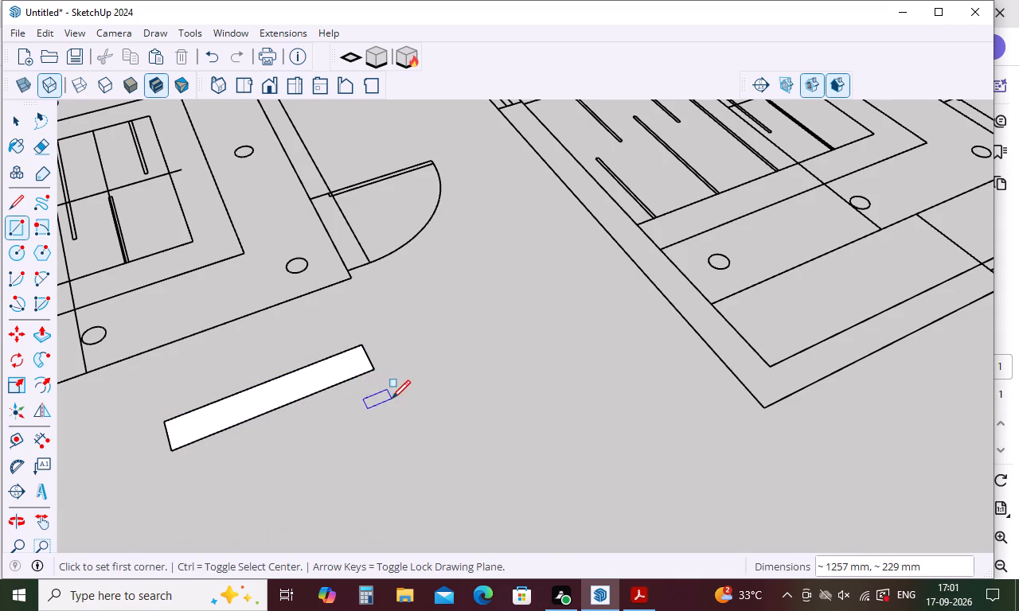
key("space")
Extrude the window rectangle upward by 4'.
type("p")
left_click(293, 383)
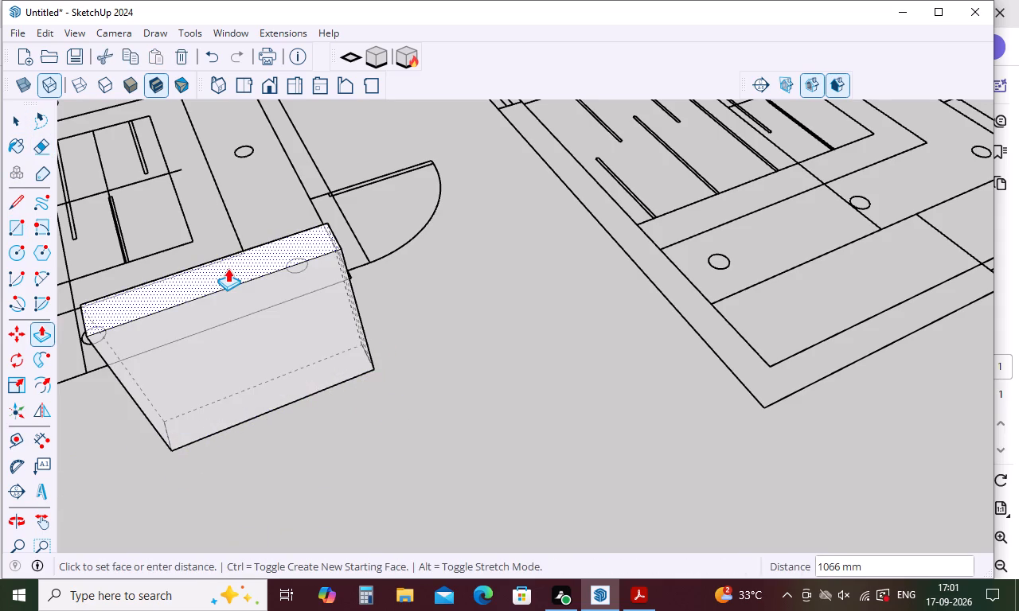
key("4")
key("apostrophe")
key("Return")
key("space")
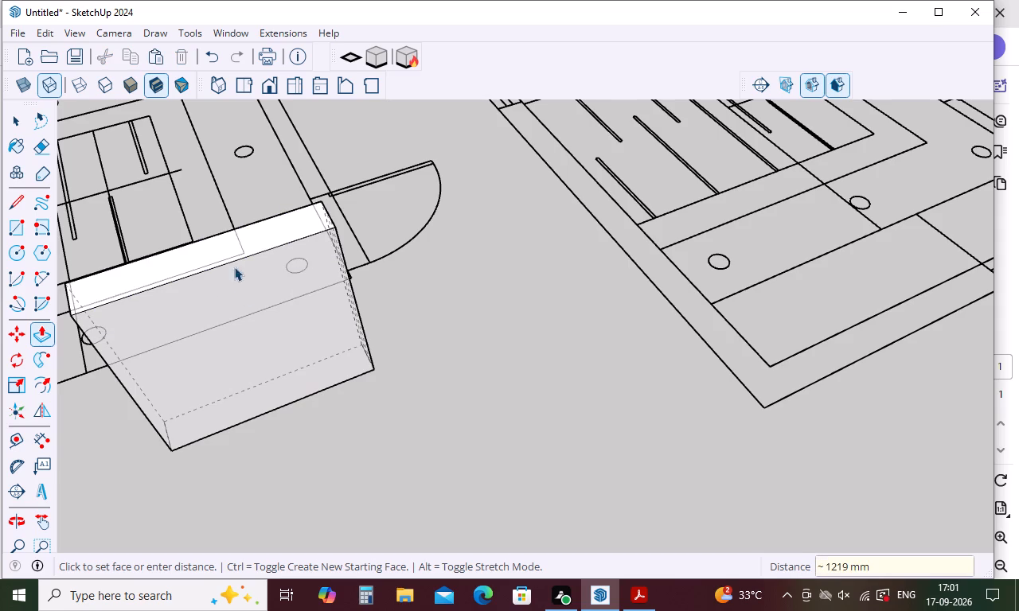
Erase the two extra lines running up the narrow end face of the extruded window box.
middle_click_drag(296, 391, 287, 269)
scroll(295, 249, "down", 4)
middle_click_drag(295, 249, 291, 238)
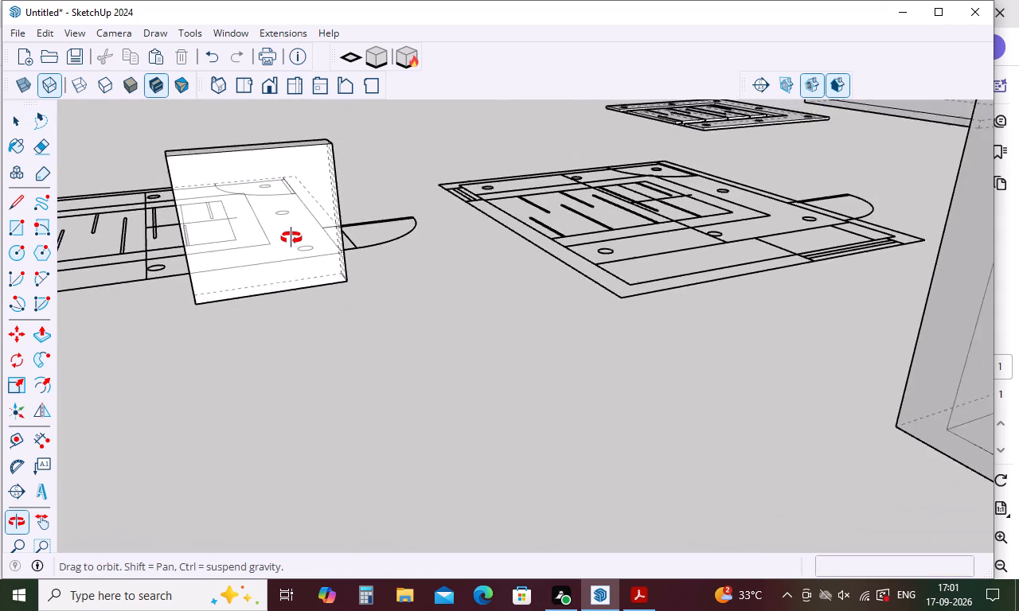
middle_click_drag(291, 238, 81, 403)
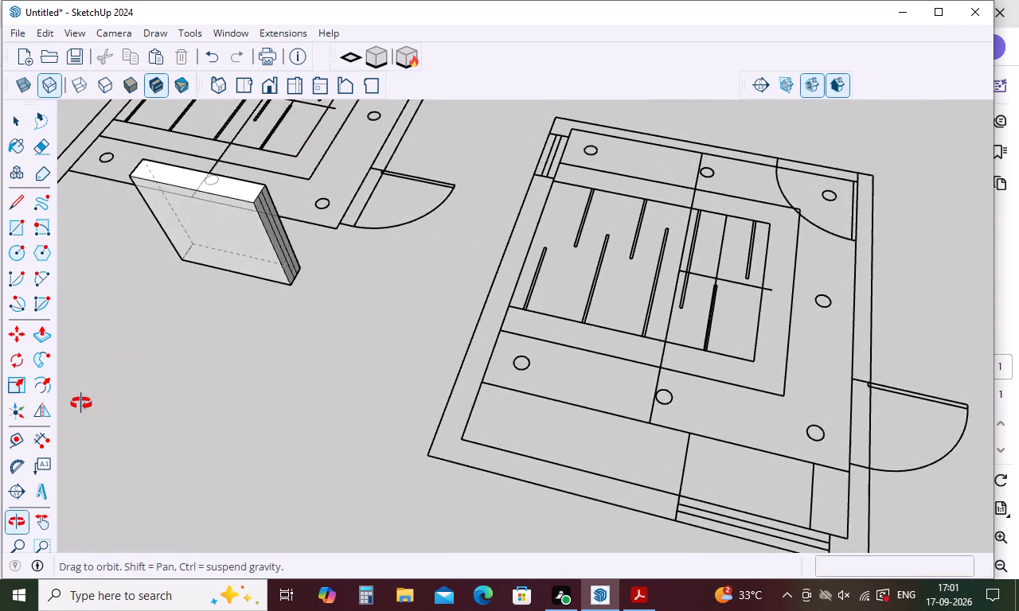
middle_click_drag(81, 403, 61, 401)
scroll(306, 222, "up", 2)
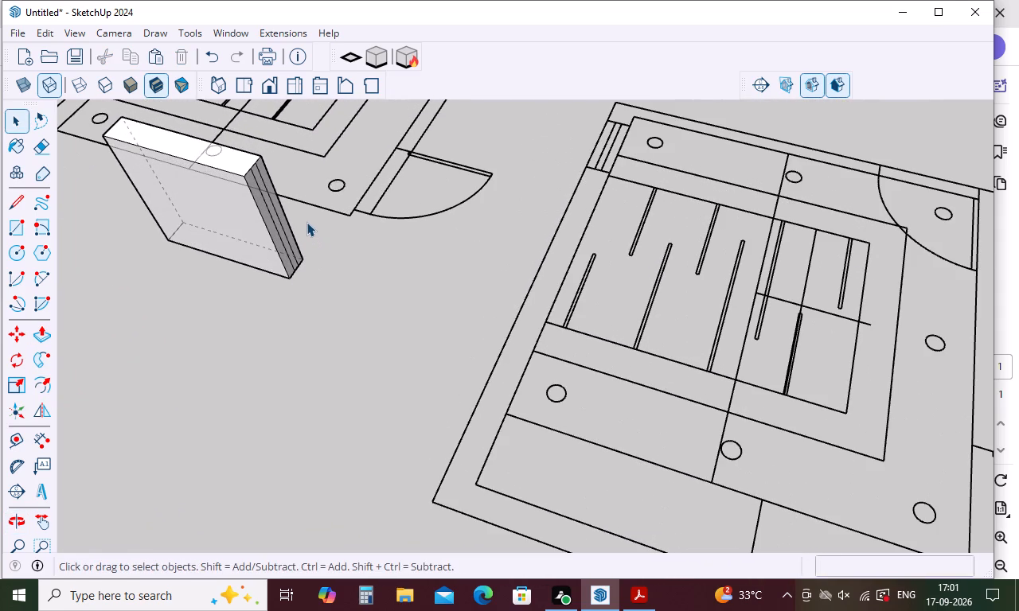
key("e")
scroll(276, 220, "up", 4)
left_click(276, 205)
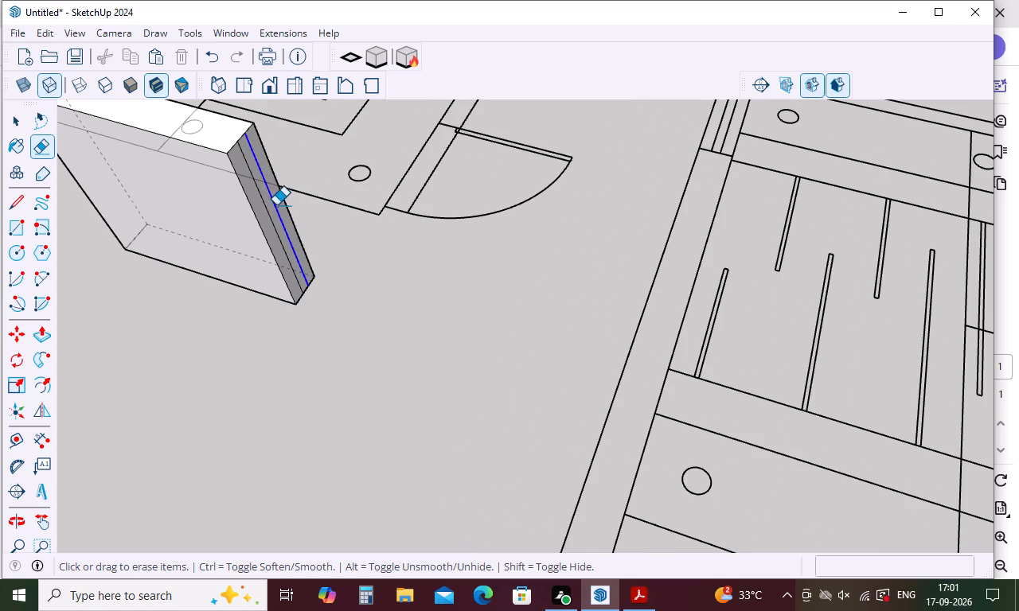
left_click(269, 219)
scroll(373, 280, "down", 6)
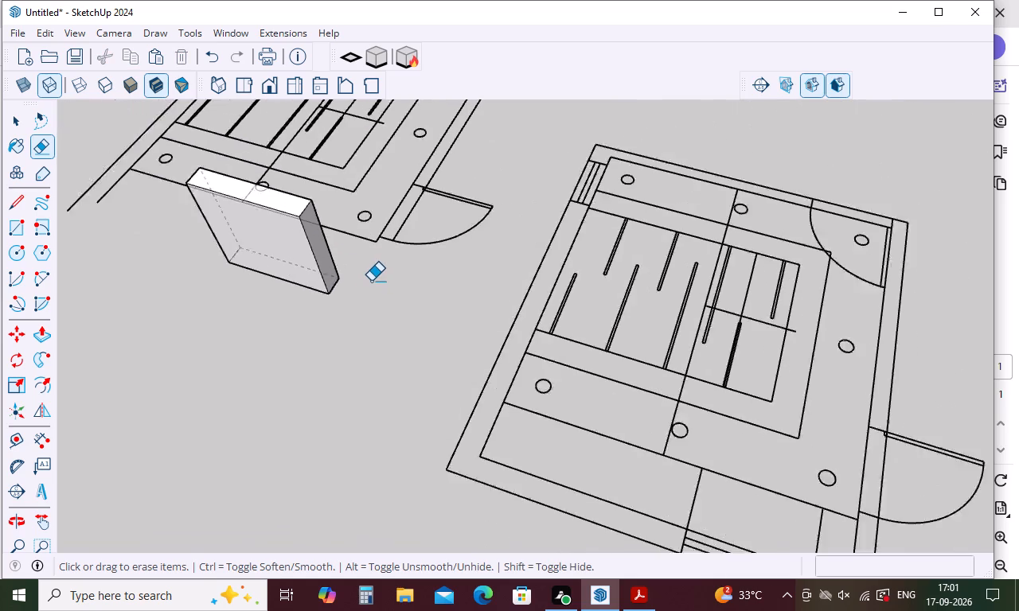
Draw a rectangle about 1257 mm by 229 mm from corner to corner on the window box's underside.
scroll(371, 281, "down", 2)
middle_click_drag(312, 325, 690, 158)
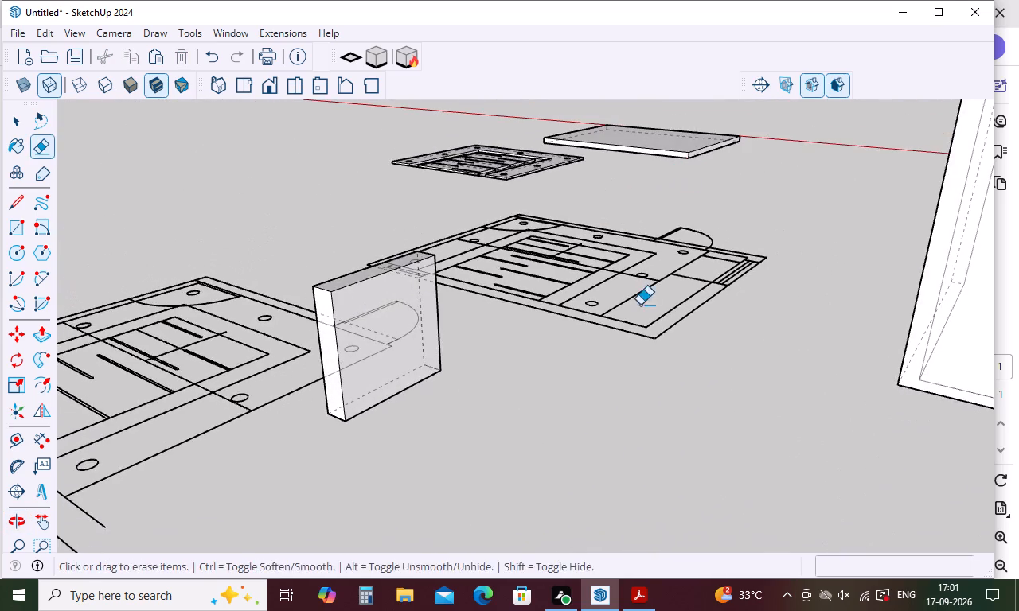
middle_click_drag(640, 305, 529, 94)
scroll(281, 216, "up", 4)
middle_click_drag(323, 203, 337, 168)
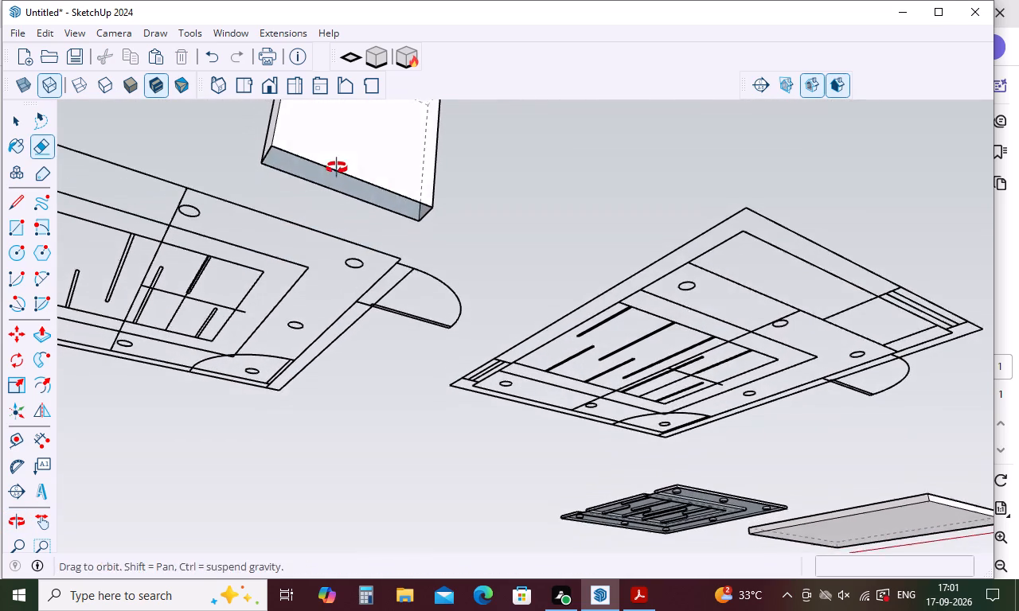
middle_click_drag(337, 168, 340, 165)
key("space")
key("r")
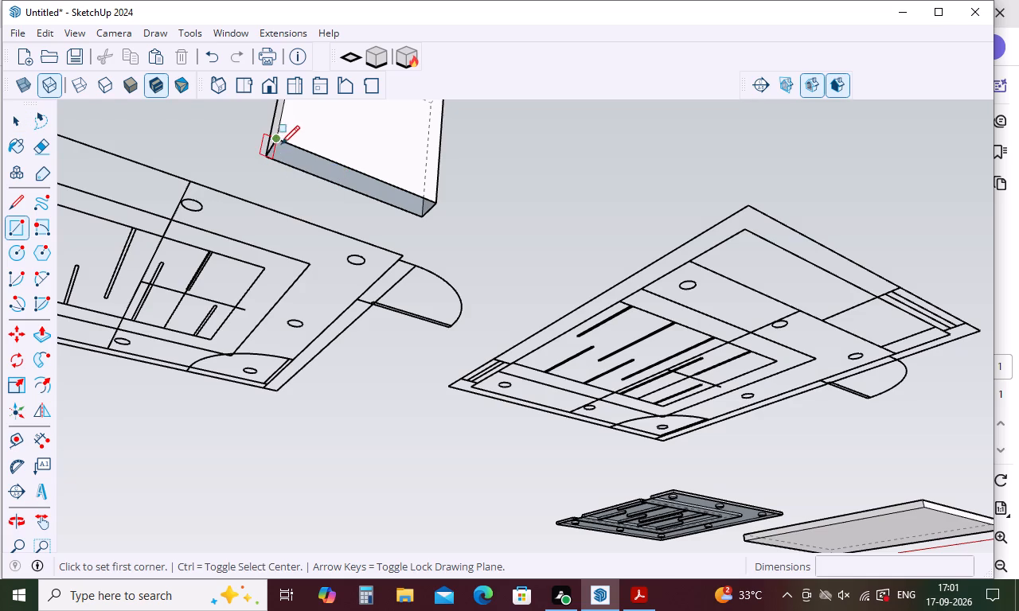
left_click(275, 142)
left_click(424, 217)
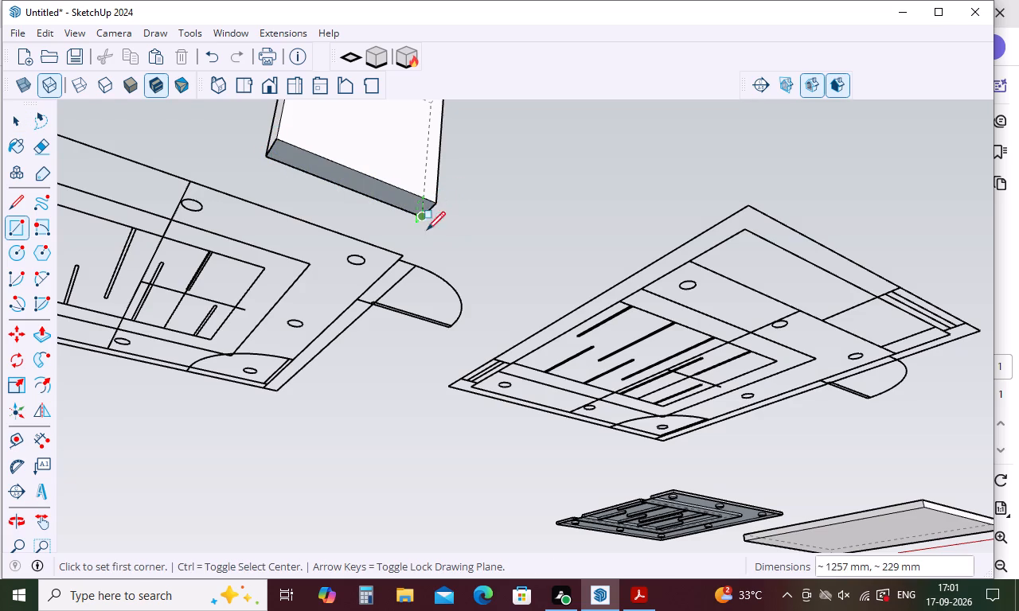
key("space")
Turn off the display of back edges in the model.
middle_click_drag(432, 224, 416, 321)
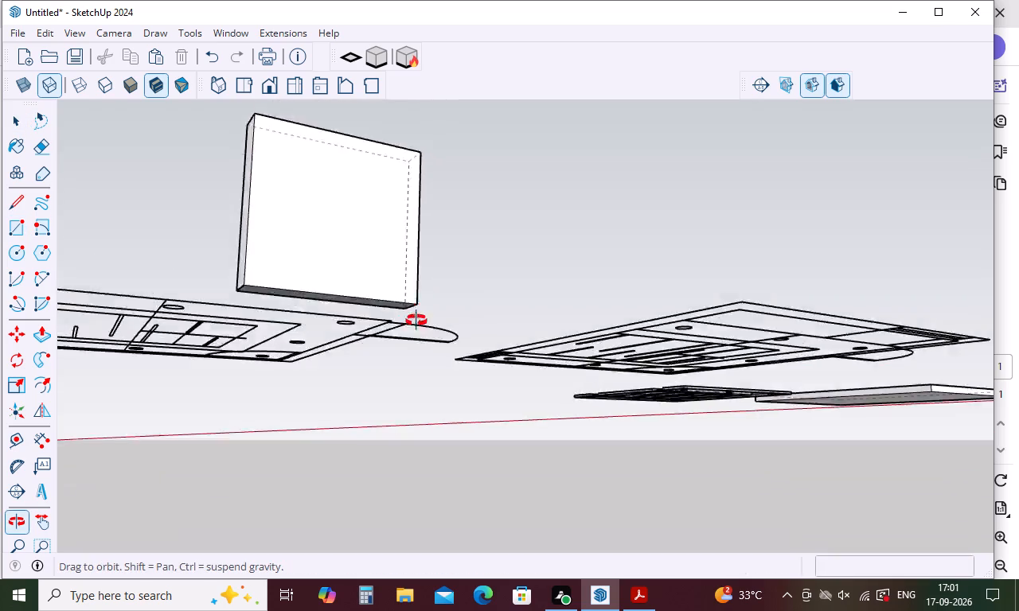
middle_click_drag(416, 321, 385, 382)
middle_click_drag(388, 315, 370, 449)
key("k")
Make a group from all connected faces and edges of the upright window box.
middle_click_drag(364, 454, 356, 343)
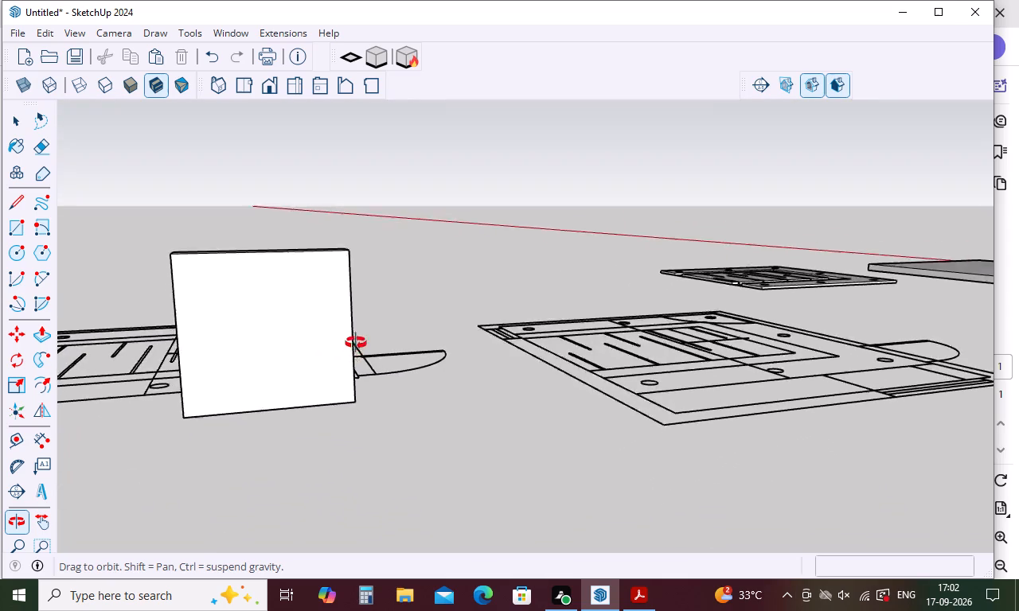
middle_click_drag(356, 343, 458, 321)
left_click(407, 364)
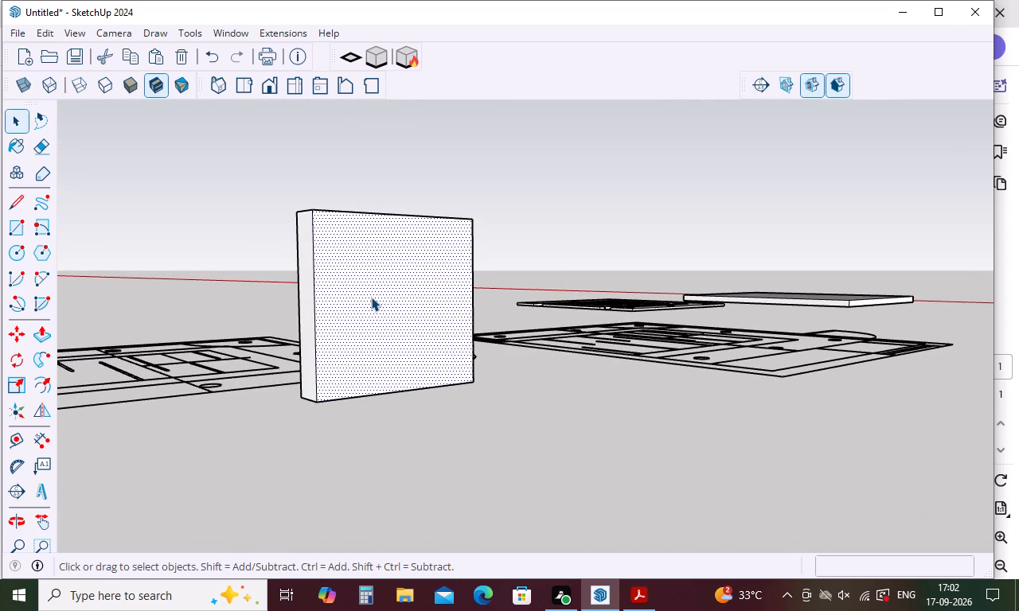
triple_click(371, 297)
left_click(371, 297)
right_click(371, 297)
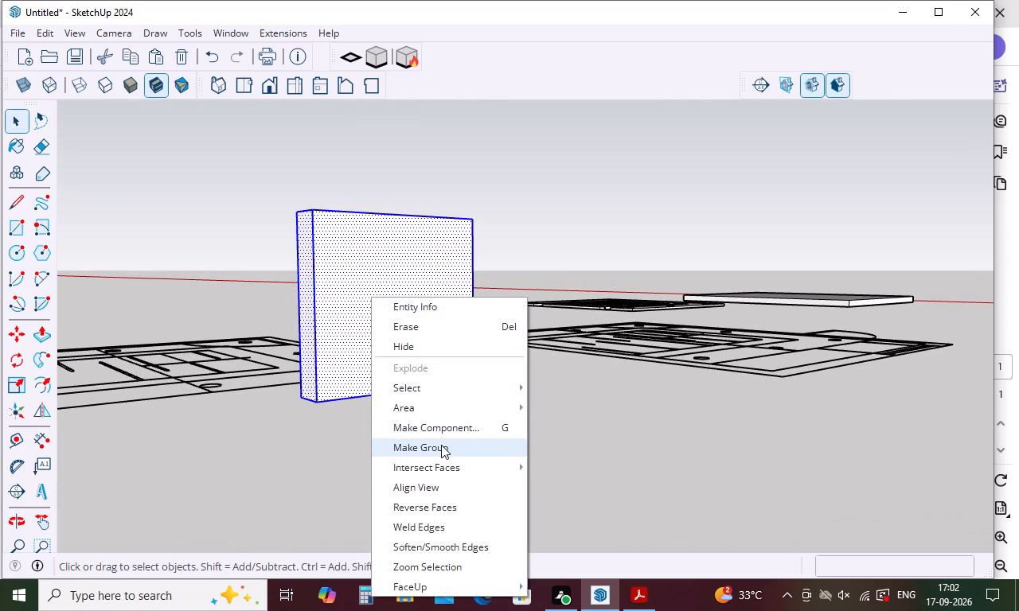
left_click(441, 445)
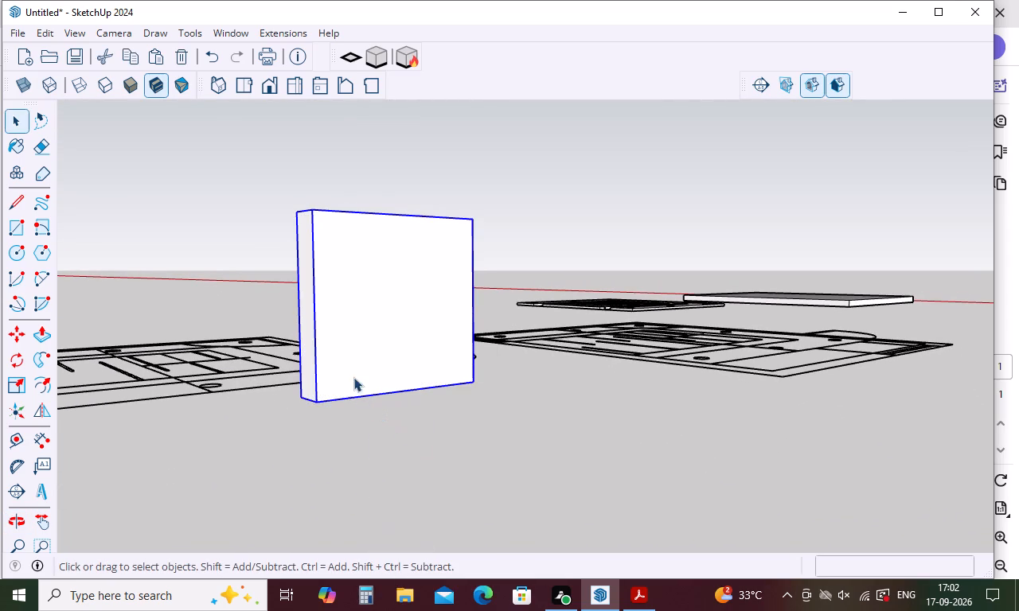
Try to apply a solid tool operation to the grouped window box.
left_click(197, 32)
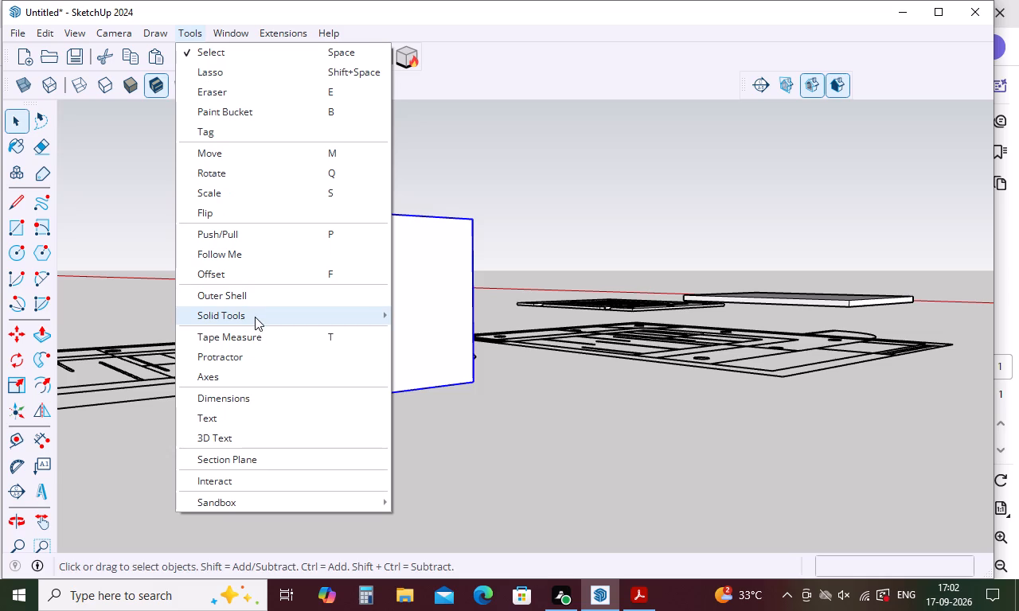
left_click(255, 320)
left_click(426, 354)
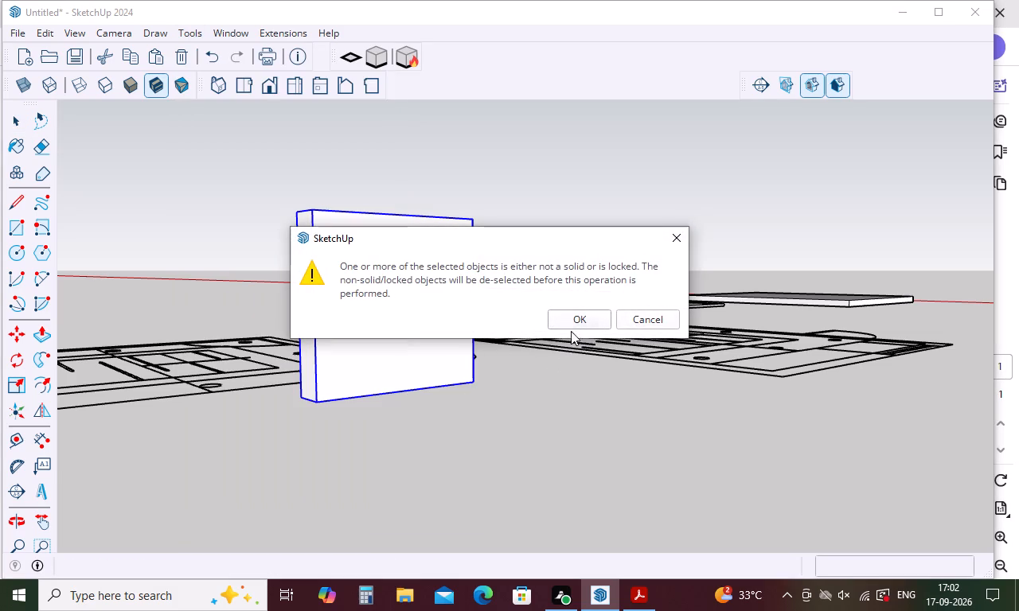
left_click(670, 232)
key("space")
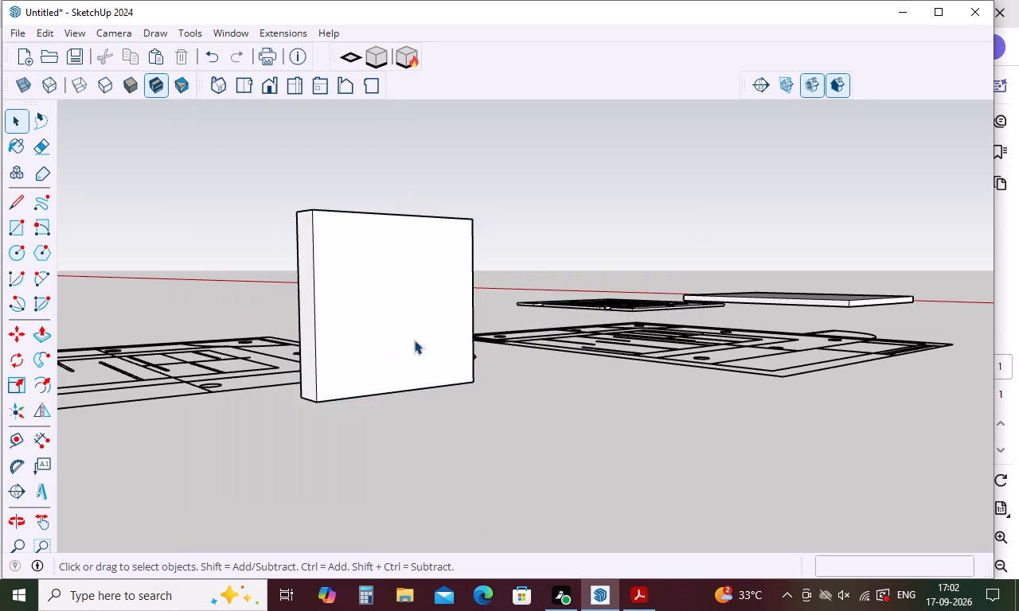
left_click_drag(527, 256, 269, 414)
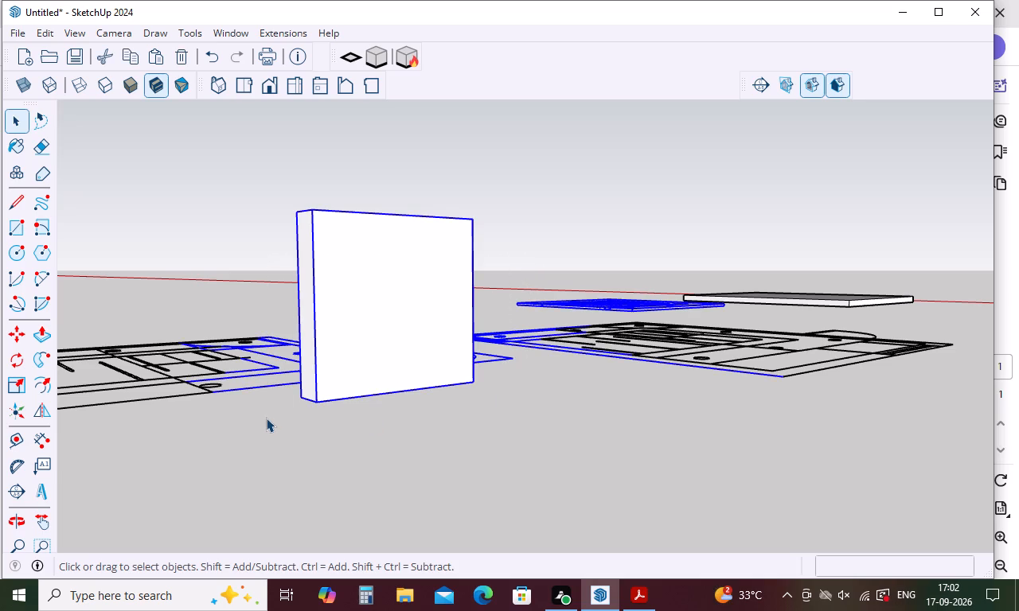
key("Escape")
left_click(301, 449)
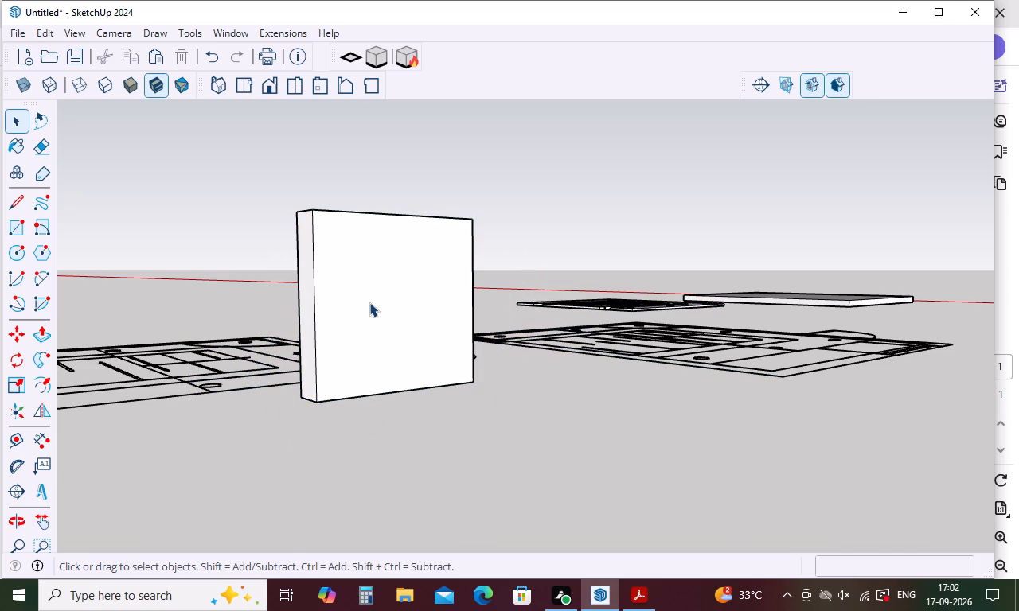
Delete the grouped window box from beside the copied plan.
scroll(369, 302, "down", 4)
middle_click_drag(369, 317, 338, 449)
left_click(349, 453)
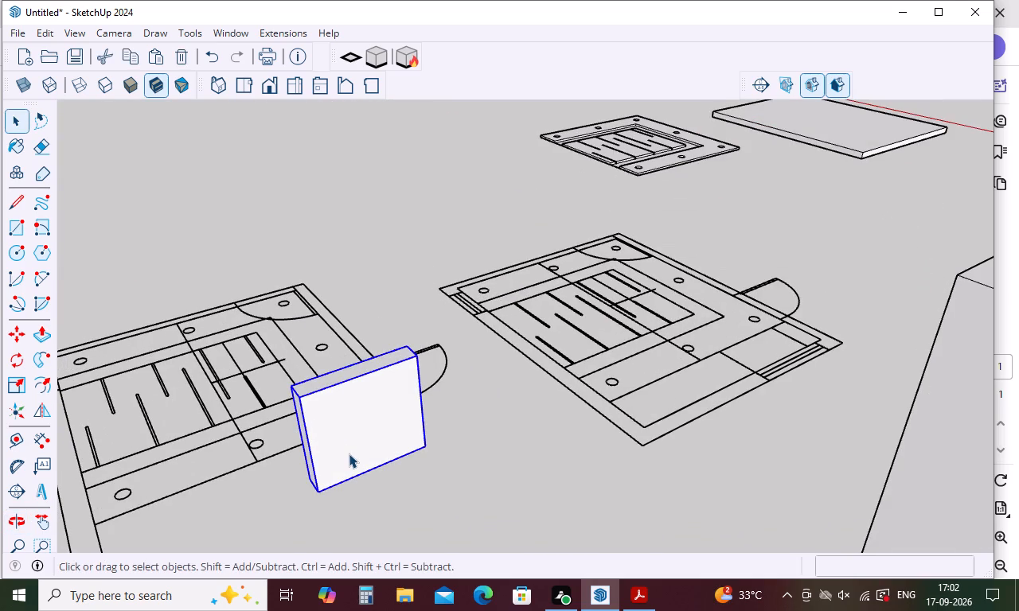
key("Delete")
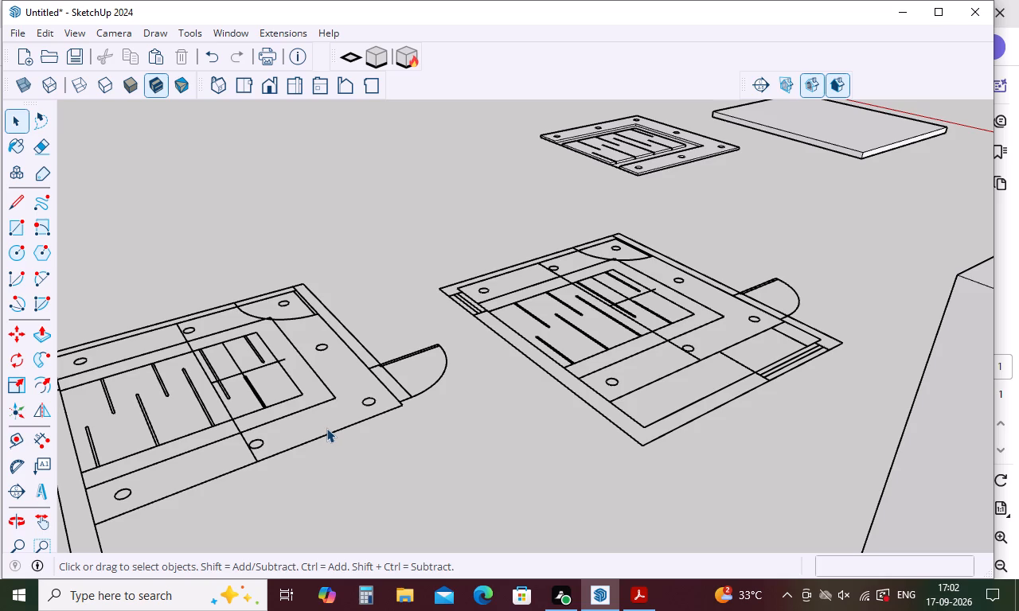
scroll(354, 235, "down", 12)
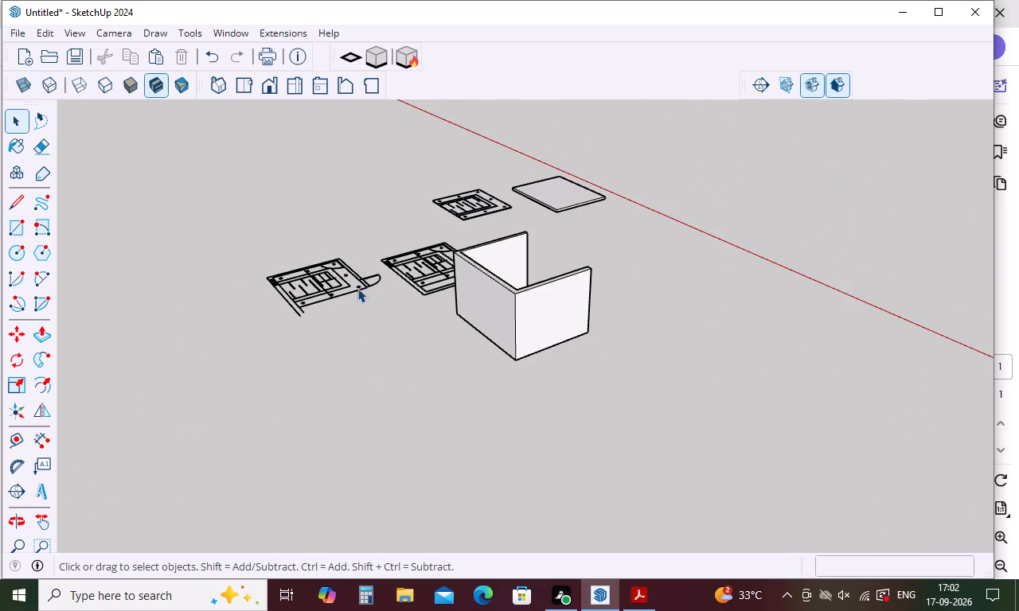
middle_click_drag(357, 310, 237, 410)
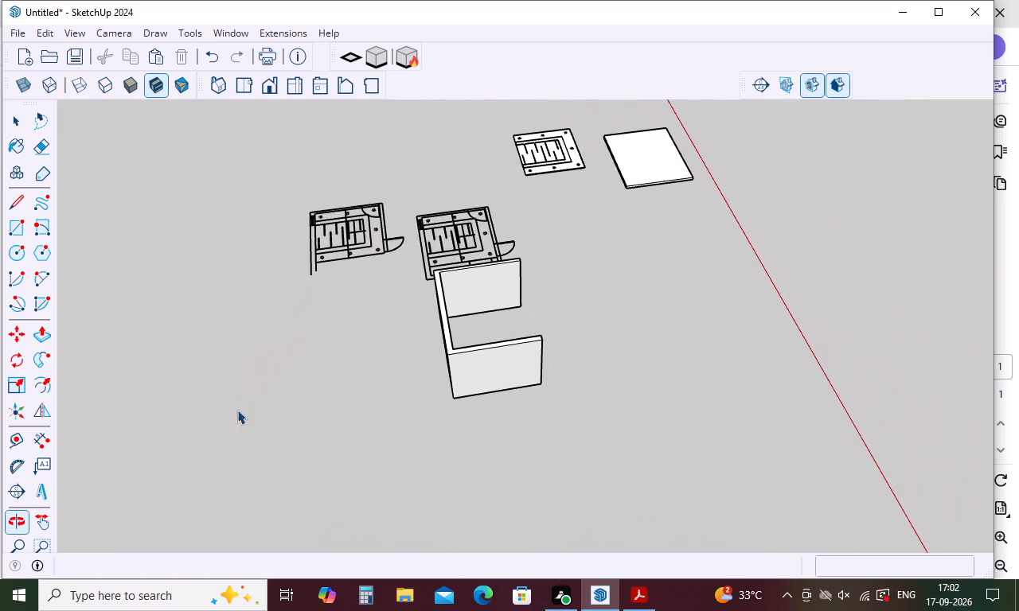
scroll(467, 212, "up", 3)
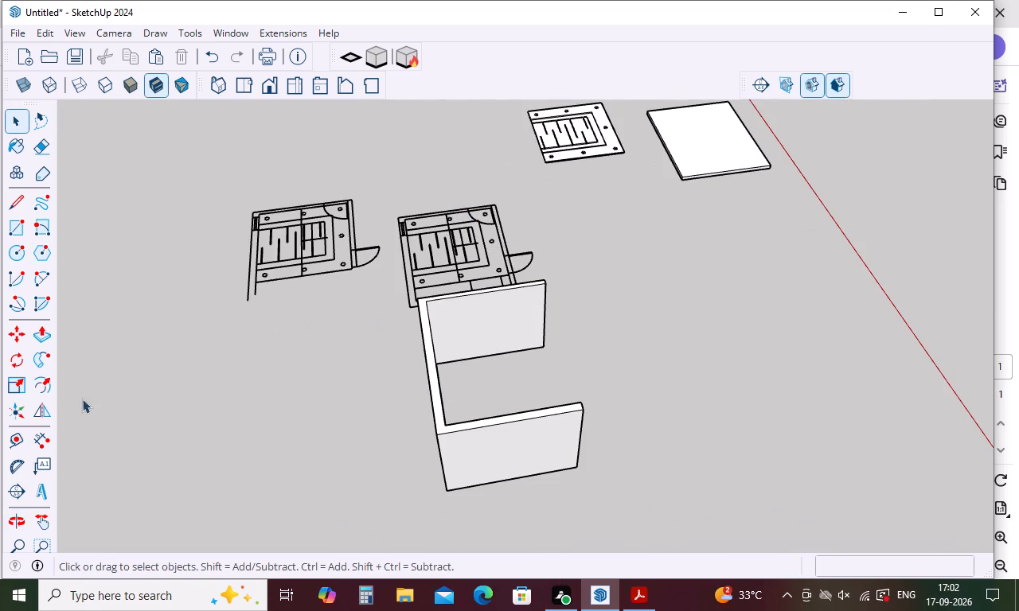
Measure the window's length along the outer wall line in the floor plan beside the walls.
left_click(43, 446)
scroll(464, 282, "up", 4)
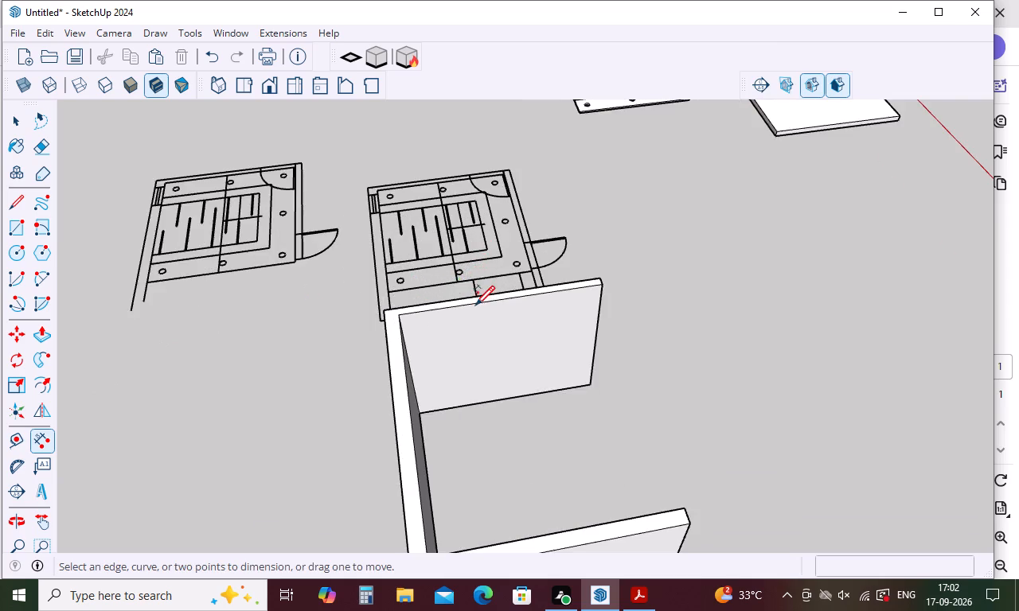
middle_click_drag(476, 308, 490, 427)
scroll(503, 358, "up", 12)
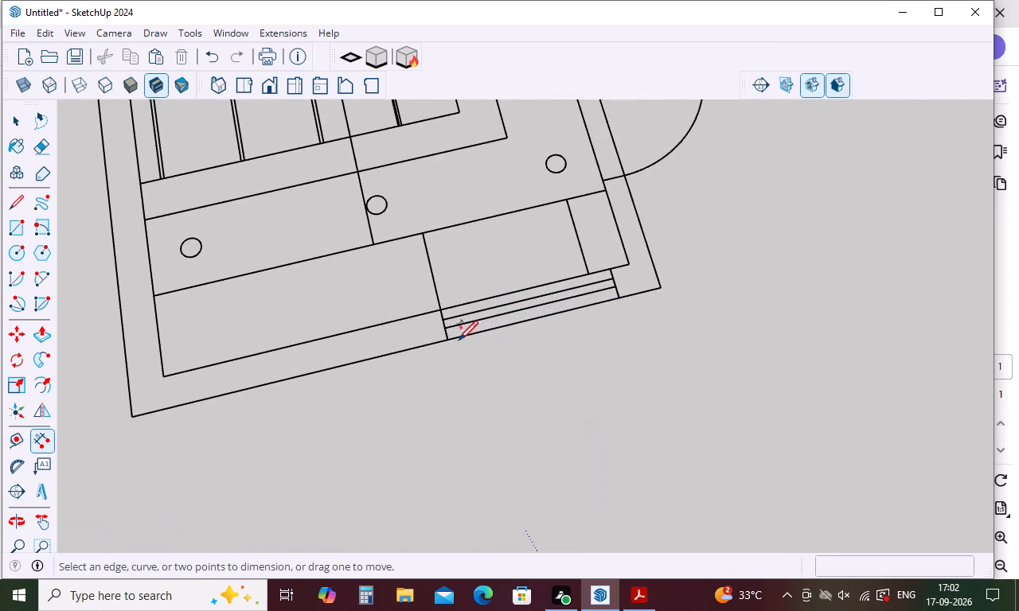
left_click(444, 339)
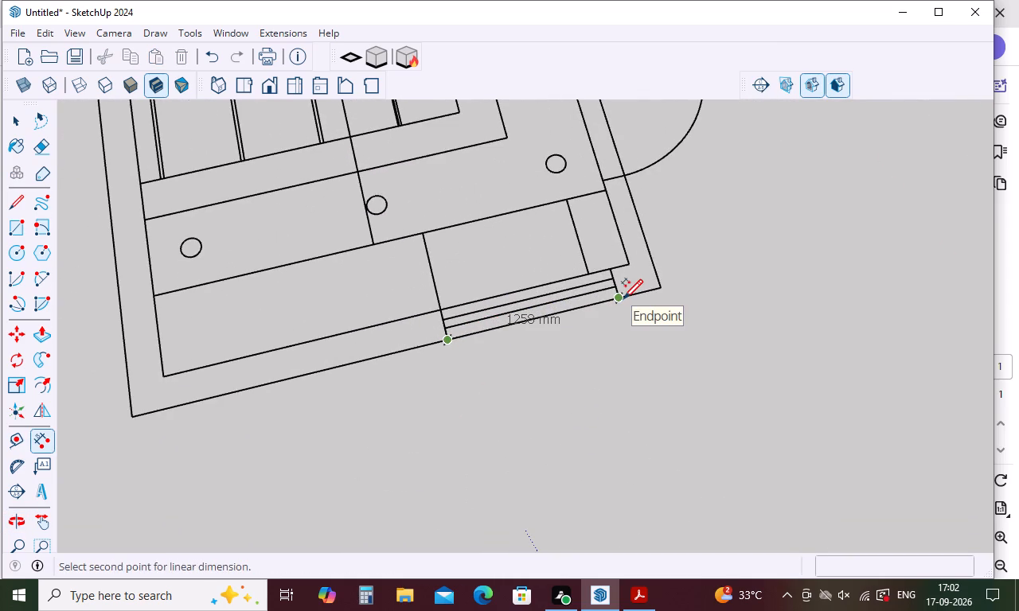
scroll(619, 296, "up", 8)
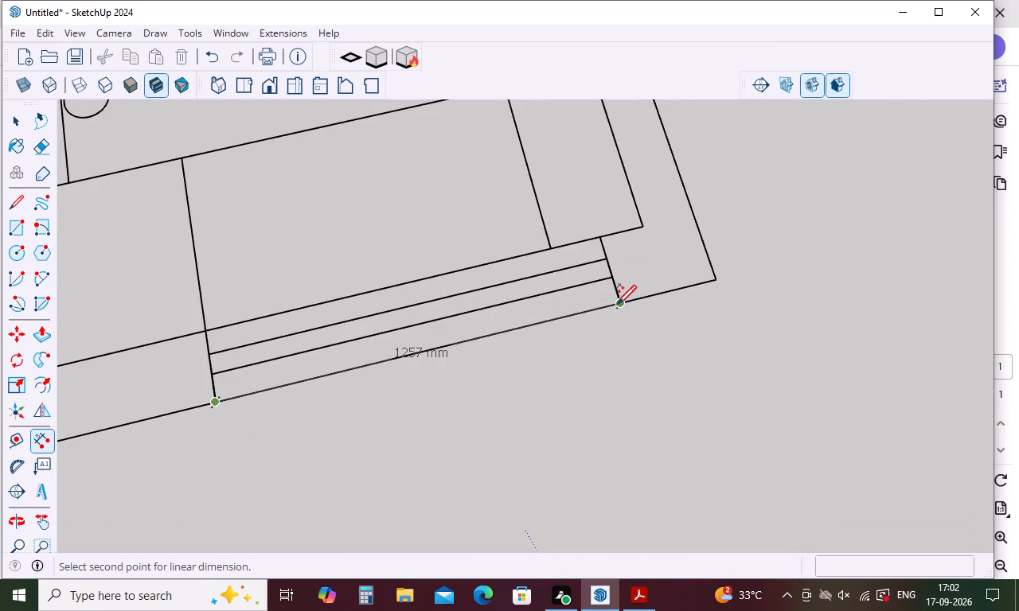
left_click(617, 303)
scroll(627, 327, "up", 4)
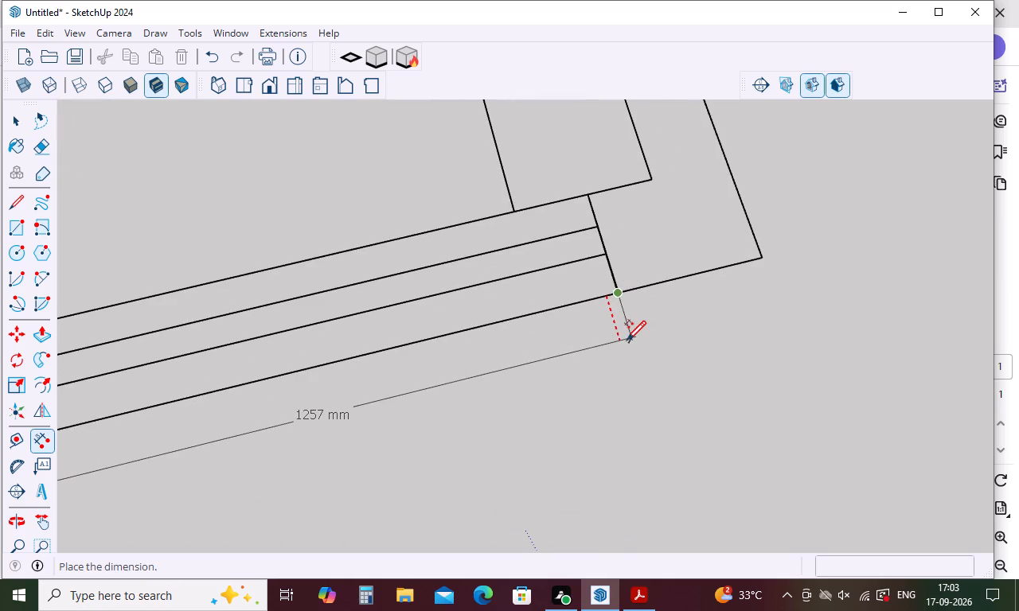
key("Escape")
Measure the window's depth across the wall thickness at its end in the floor plan.
scroll(593, 301, "down", 4)
left_click(189, 393)
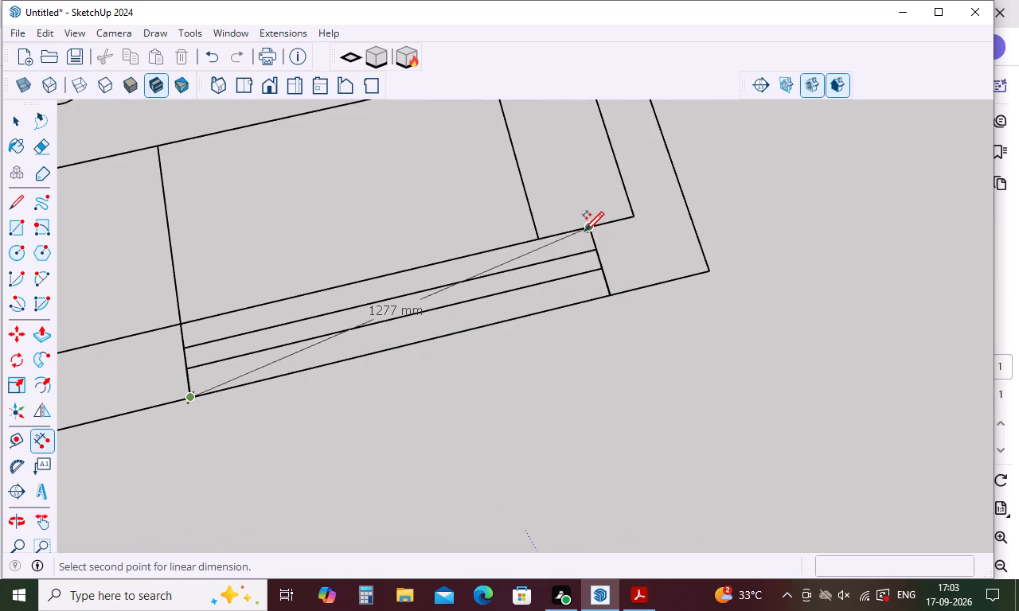
key("space")
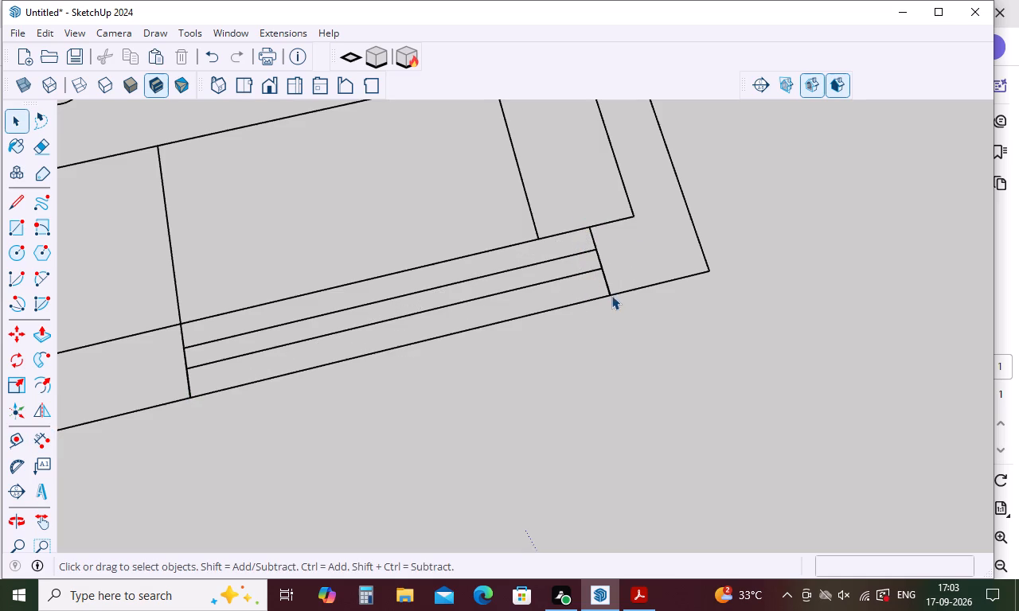
key("t")
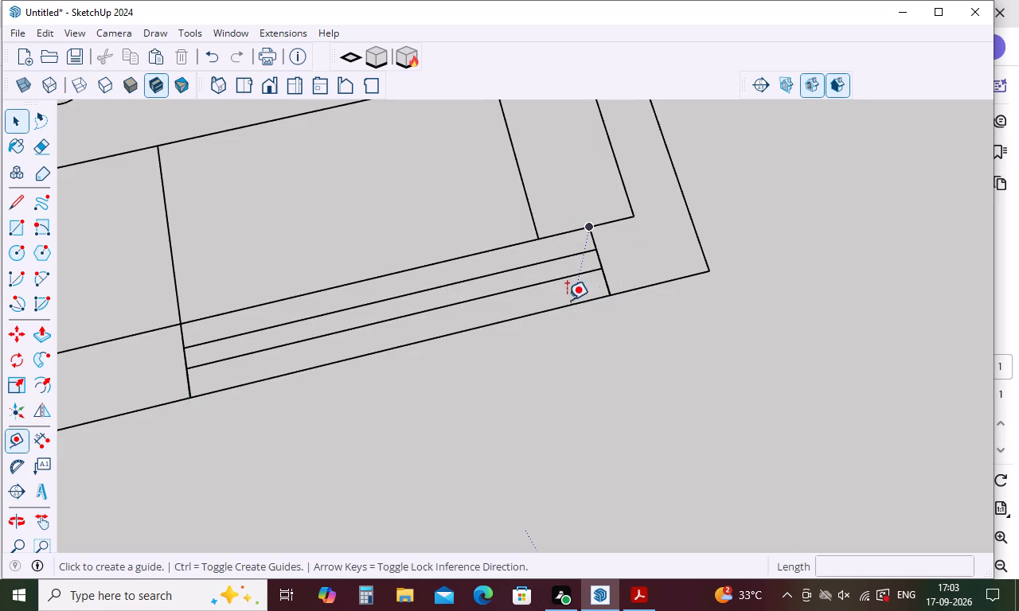
left_click(46, 445)
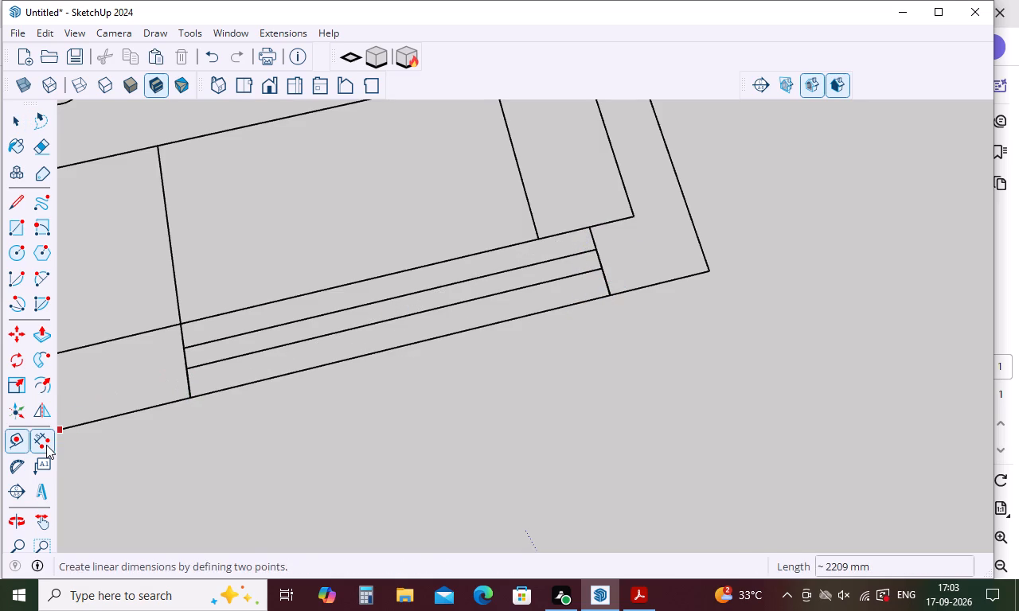
left_click(589, 227)
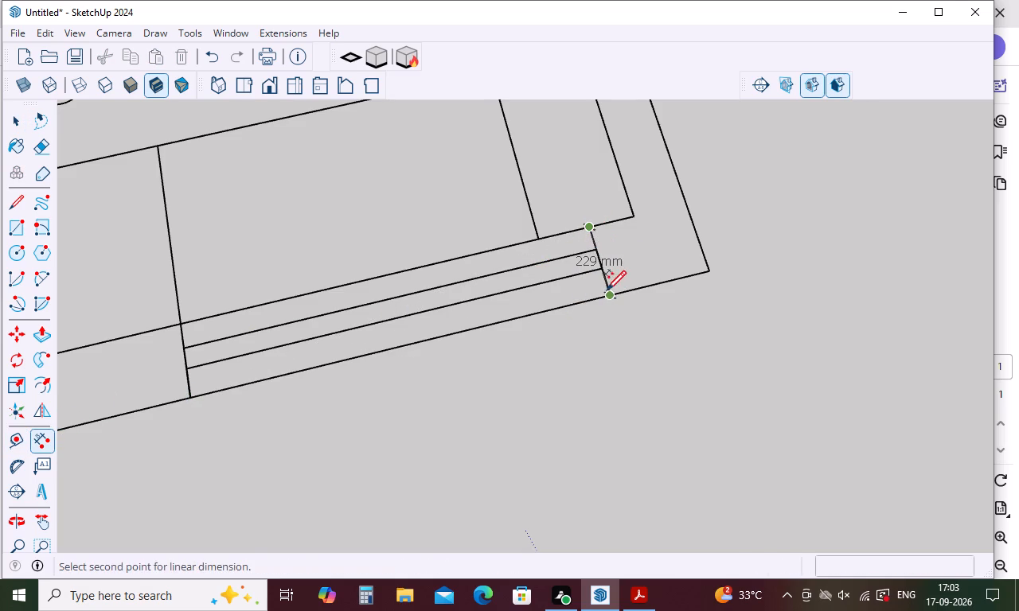
key("grave")
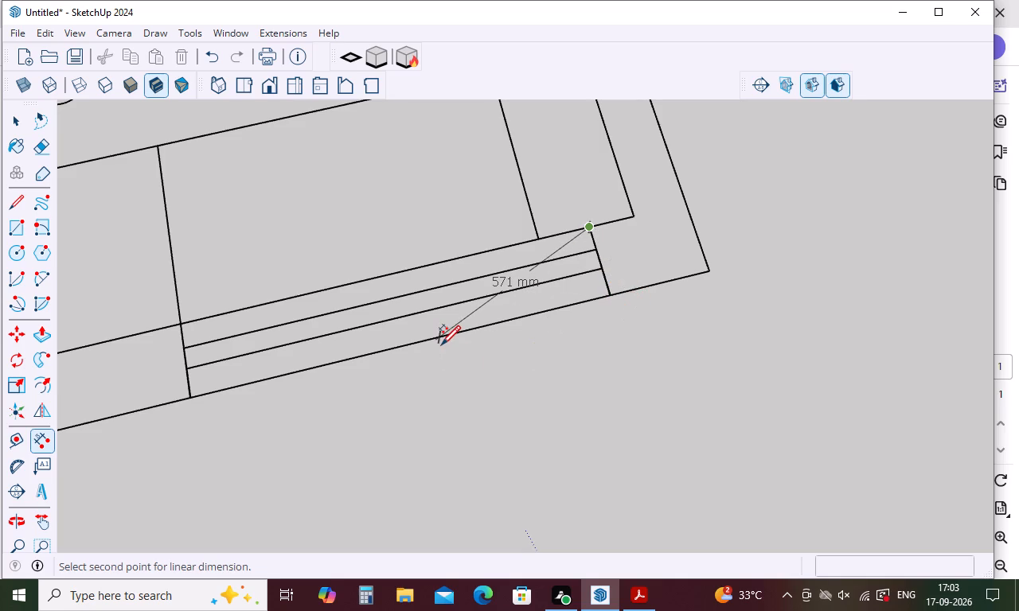
key("Escape")
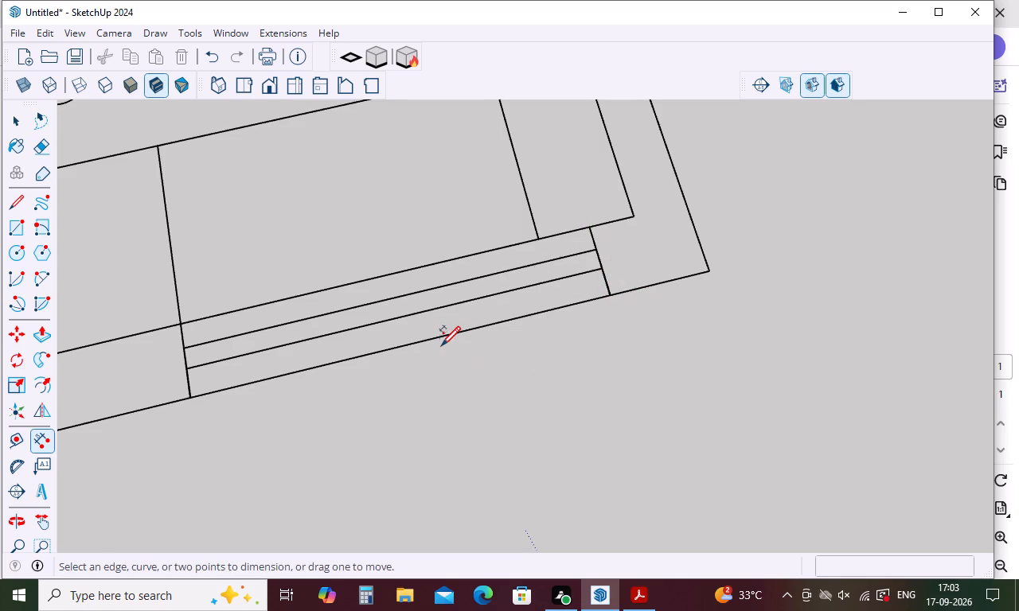
Draw a 1267 by 500 mm rectangle on the ground in front of the modelled walls.
scroll(415, 370, "down", 9)
middle_click_drag(415, 370, 411, 343)
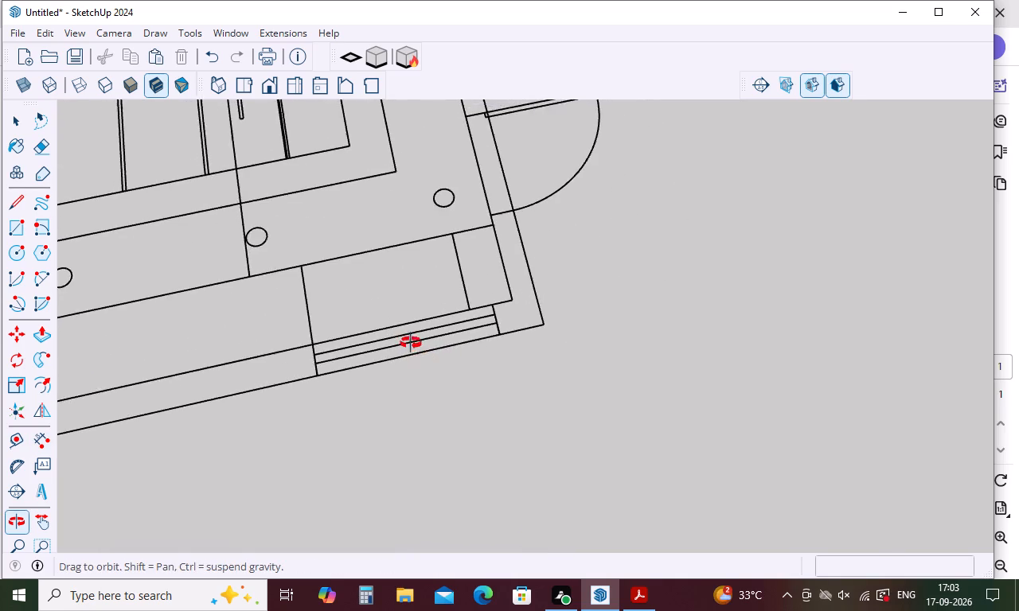
middle_click_drag(411, 343, 399, 245)
scroll(400, 266, "down", 14)
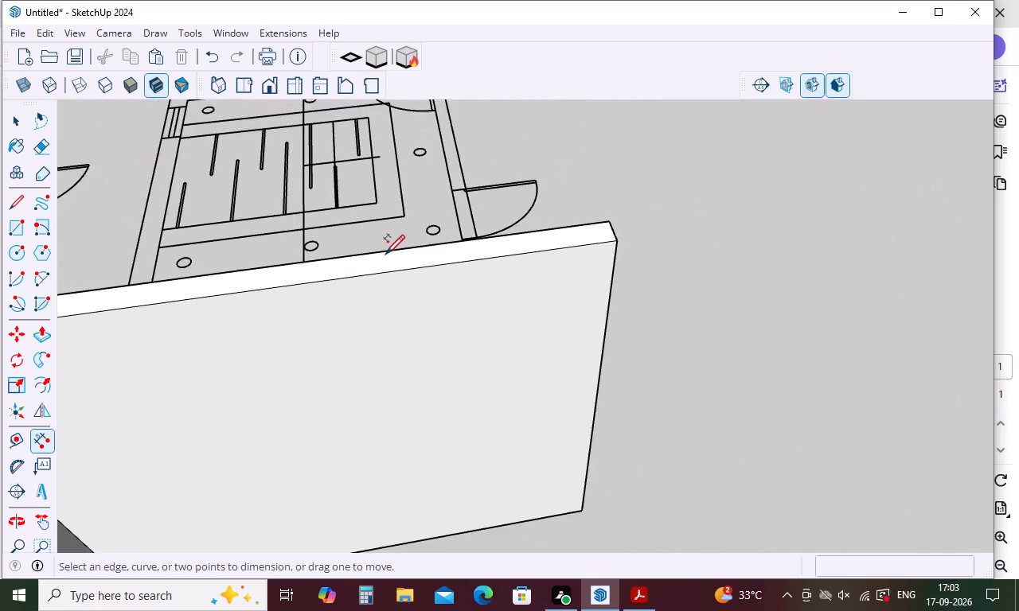
scroll(385, 253, "down", 20)
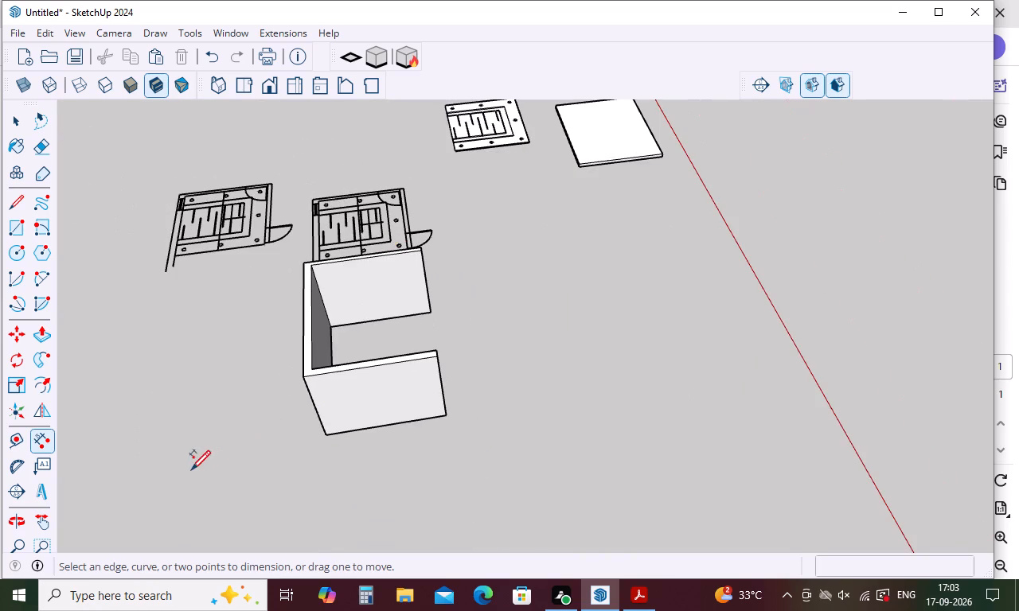
key("r")
left_click(352, 478)
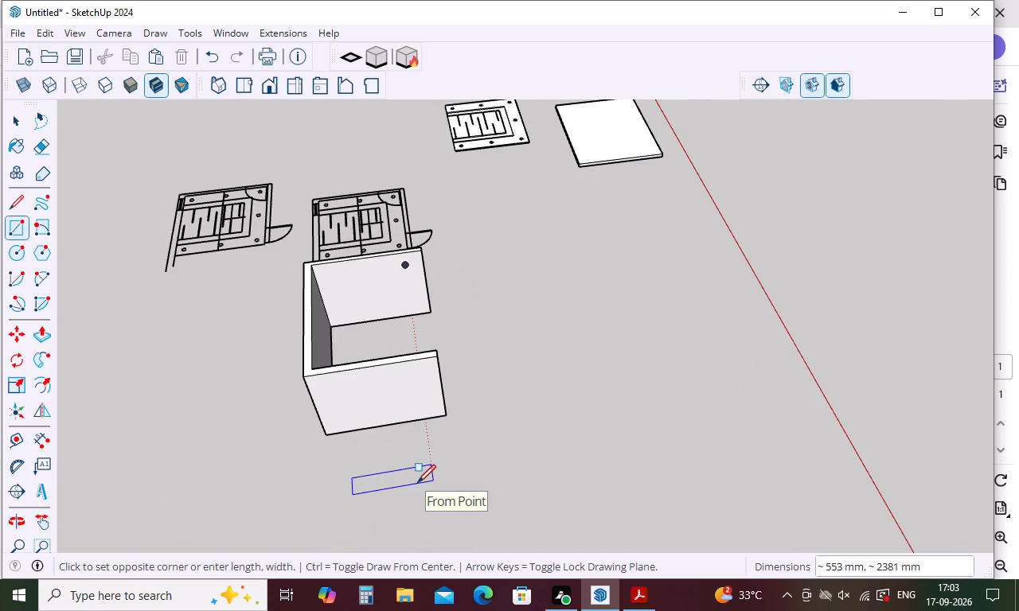
type("12")
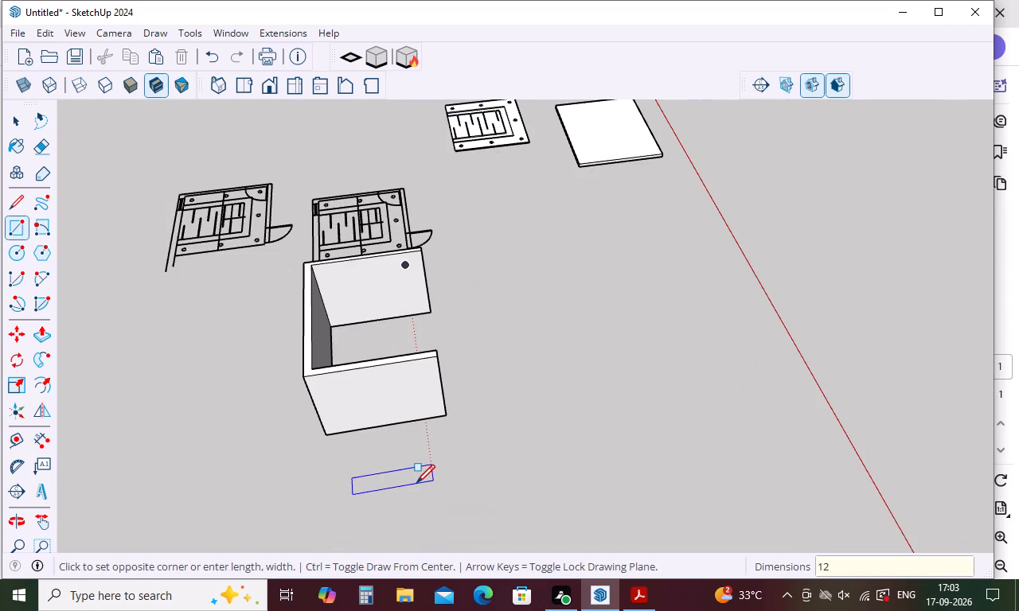
key("6")
key("7")
key("comma")
type("500")
key("Return")
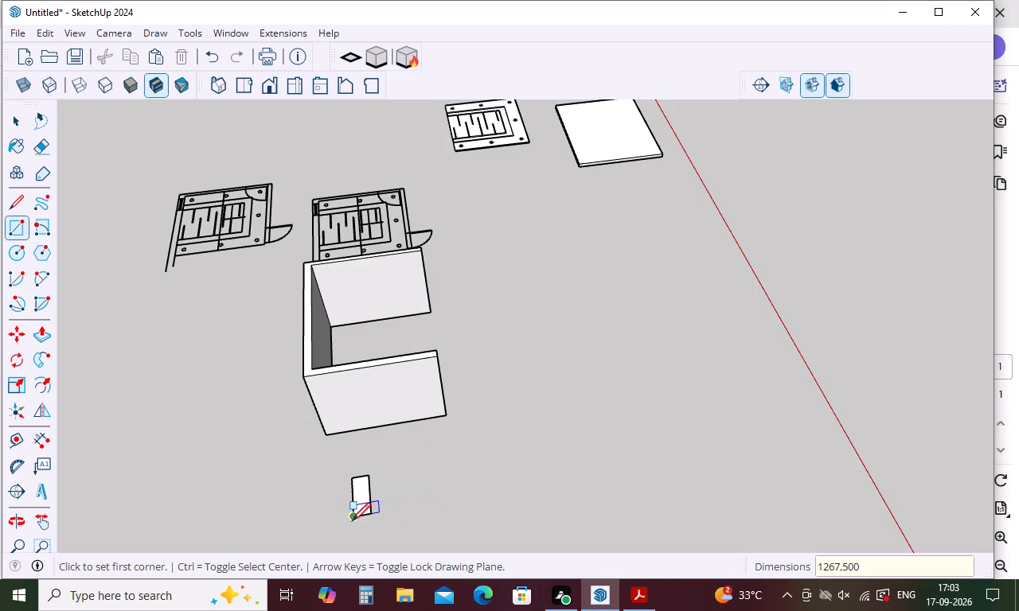
Measure the short side of the new rectangle.
scroll(333, 527, "up", 7)
key("space")
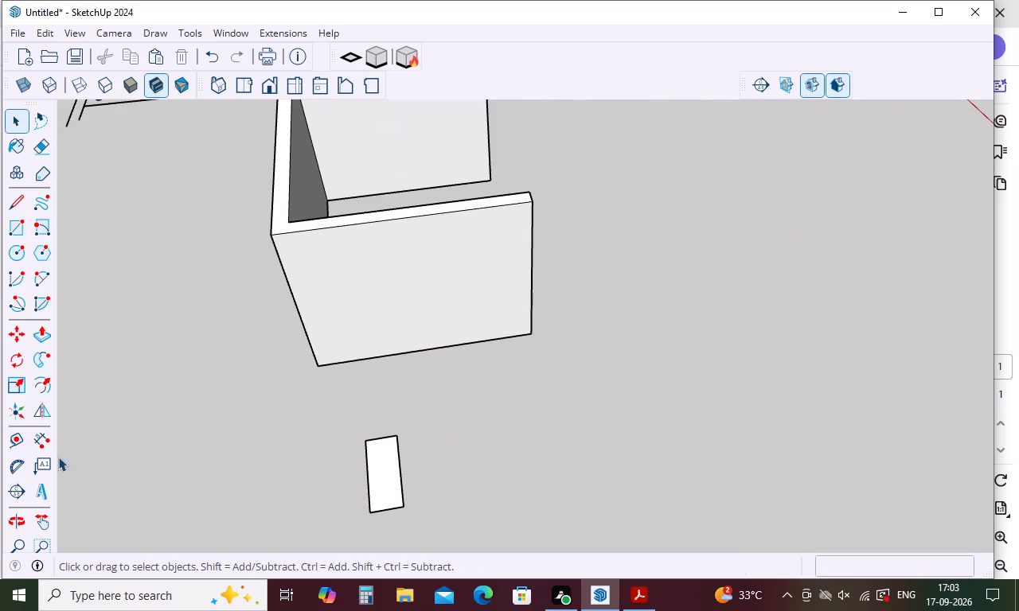
left_click(39, 449)
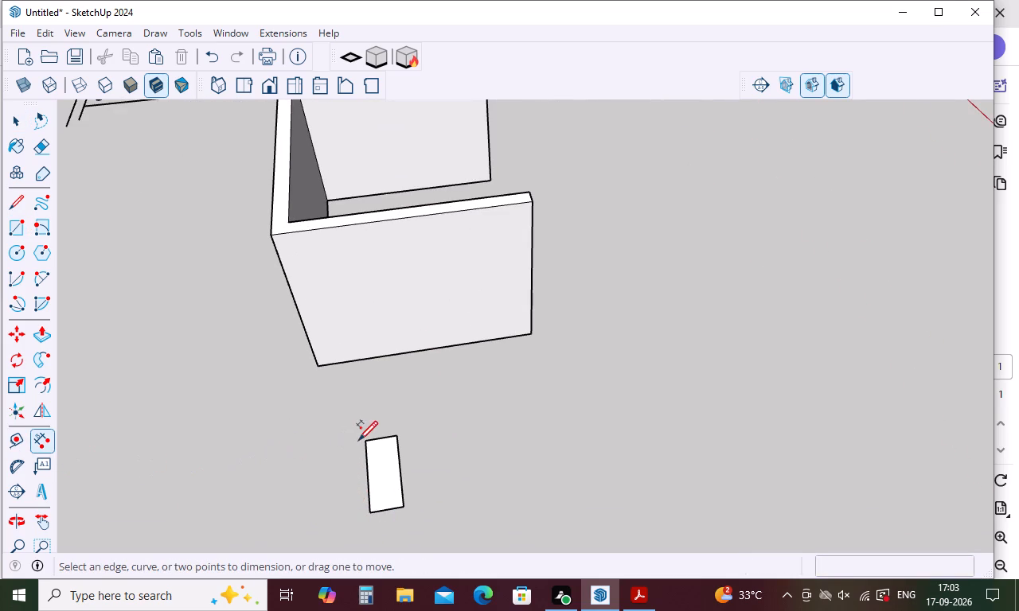
left_click(365, 442)
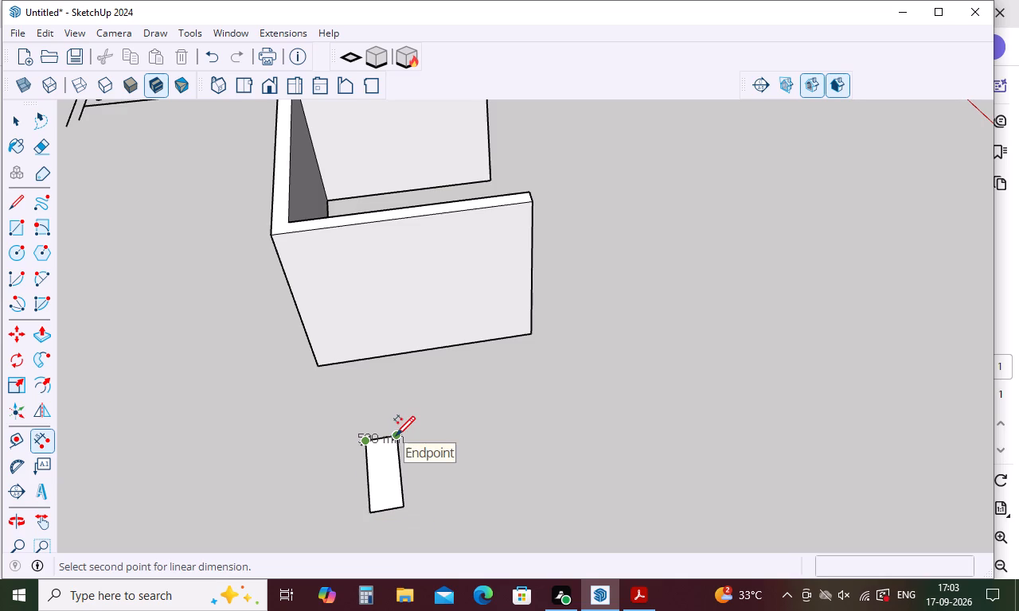
scroll(388, 442, "up", 4)
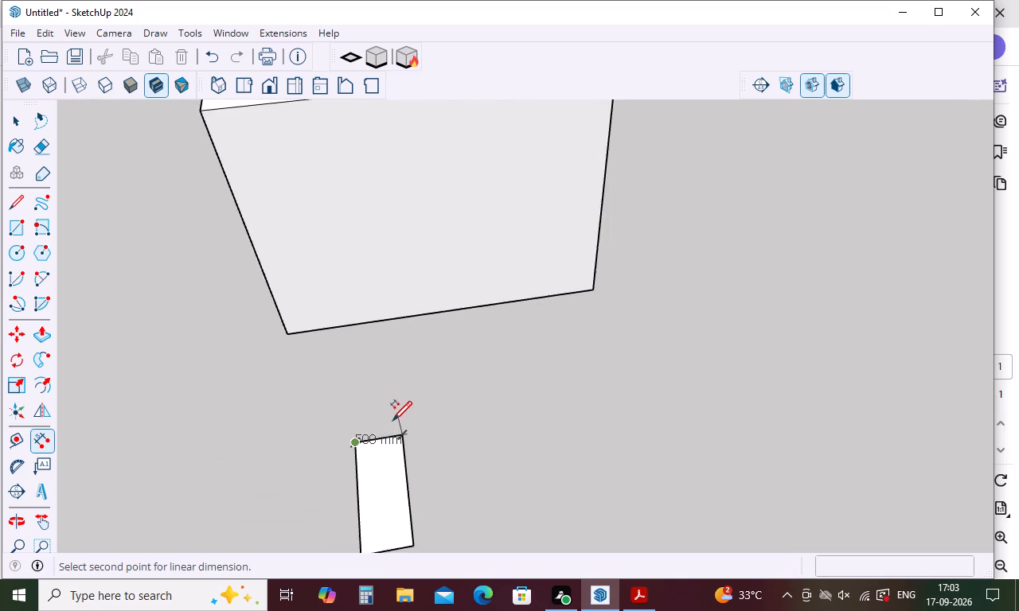
scroll(396, 422, "up", 4)
key("Escape")
scroll(406, 418, "down", 9)
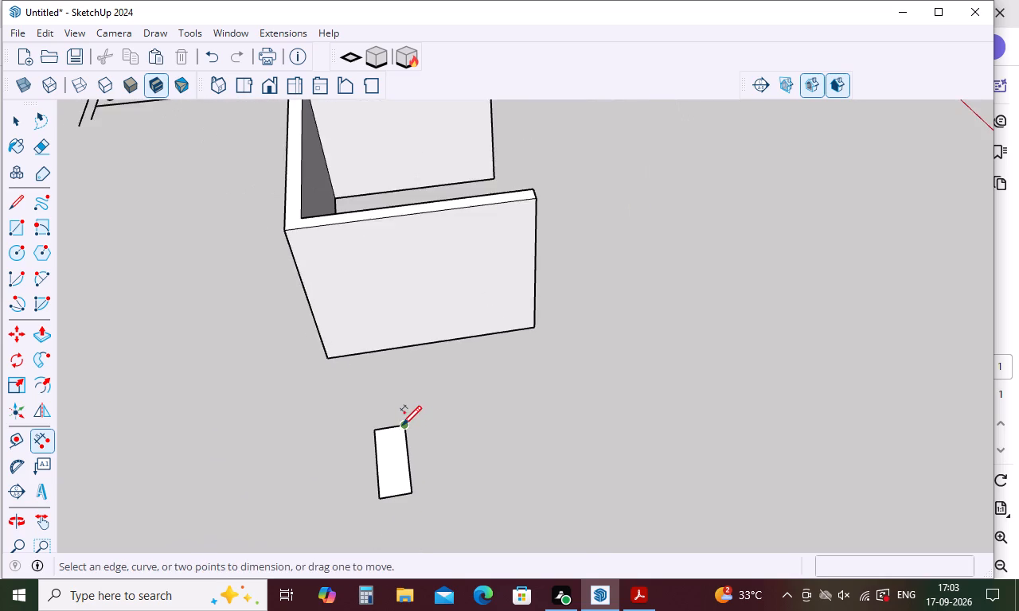
Measure the window's depth across the wall again in the floor plan.
scroll(402, 424, "down", 5)
middle_click_drag(430, 158, 445, 274)
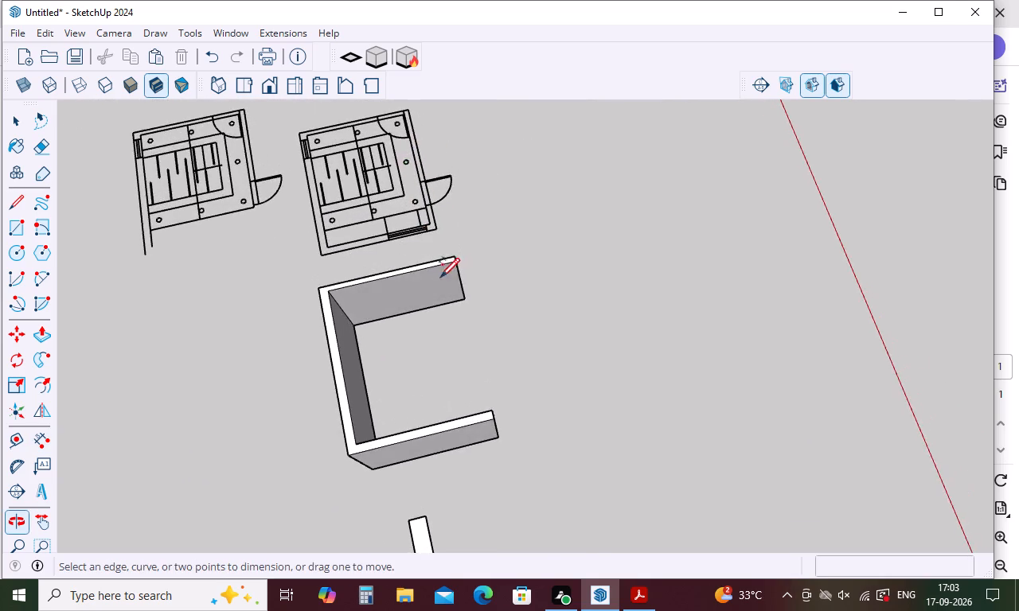
scroll(415, 232, "up", 14)
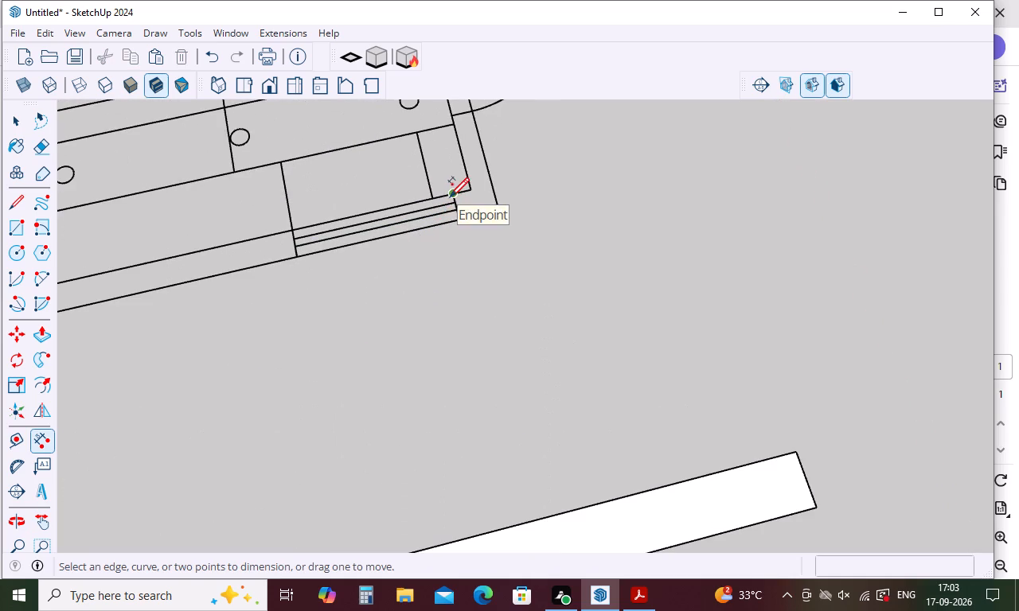
left_click(451, 194)
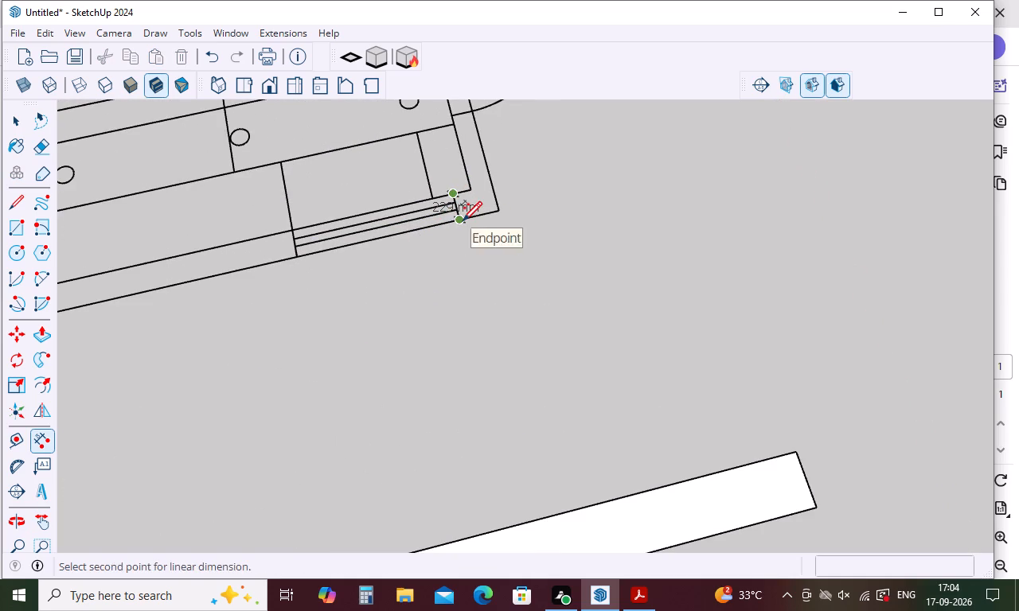
key("Escape")
Make a group from the new rectangle's face and its edges.
scroll(438, 267, "down", 20)
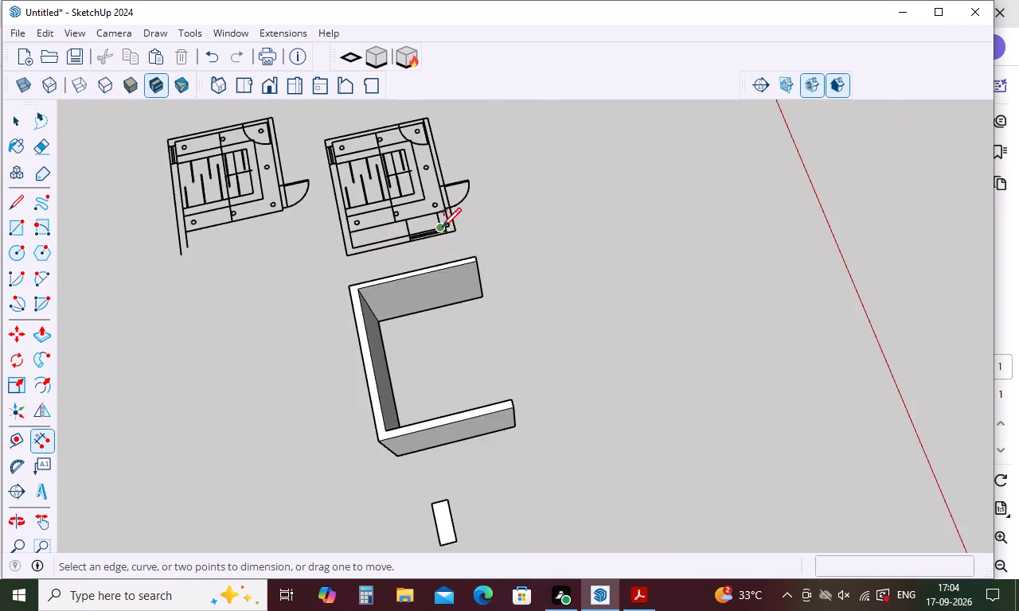
scroll(442, 226, "down", 2)
scroll(432, 426, "up", 4)
key("space")
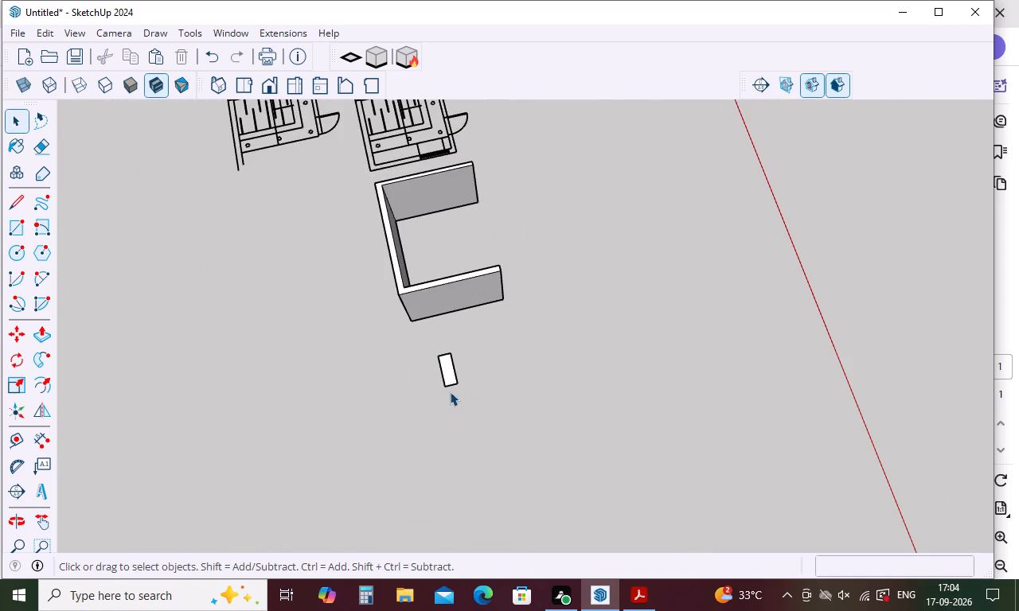
triple_click(451, 371)
left_click(451, 371)
right_click(451, 371)
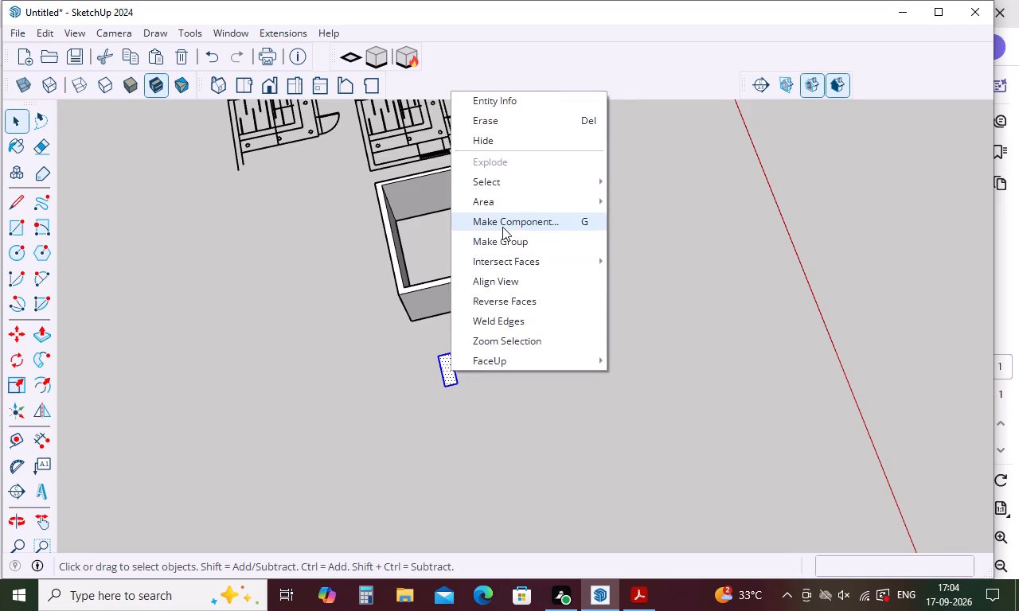
left_click(502, 243)
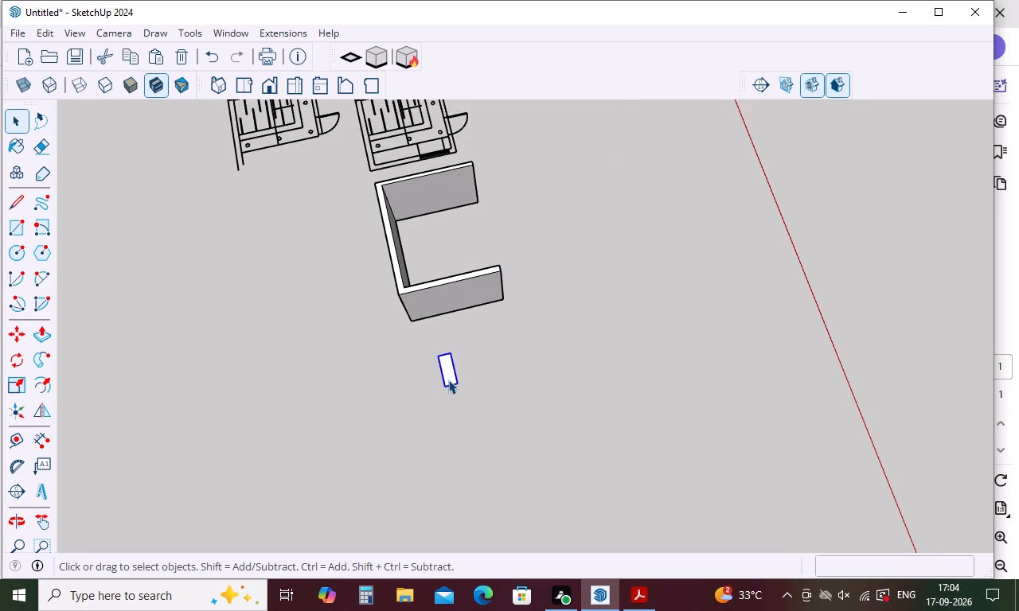
left_click(475, 410)
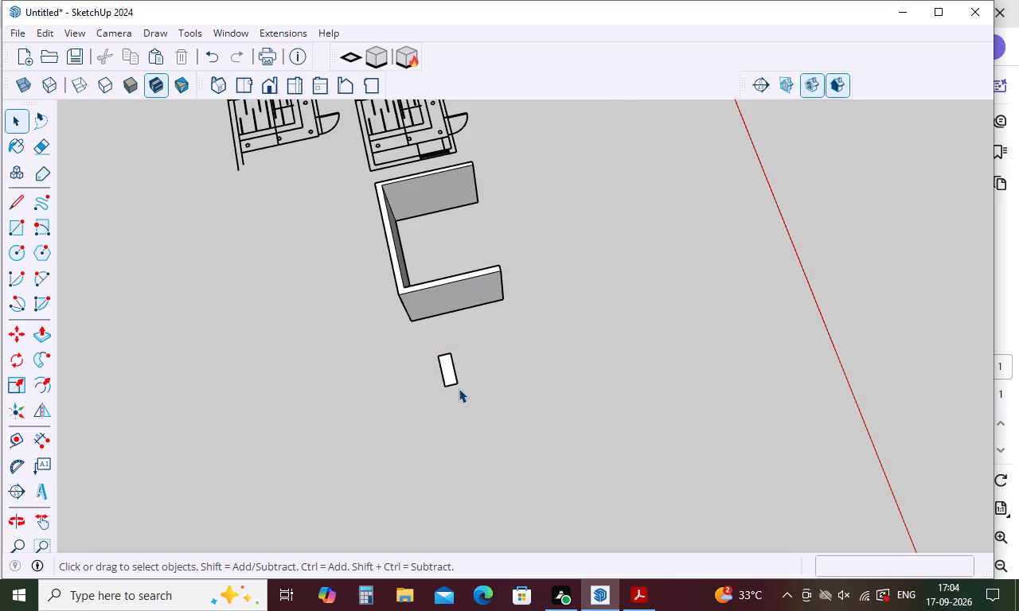
Rotate the grouped rectangle 90° on the ground about its near corner.
left_click(453, 380)
key("q")
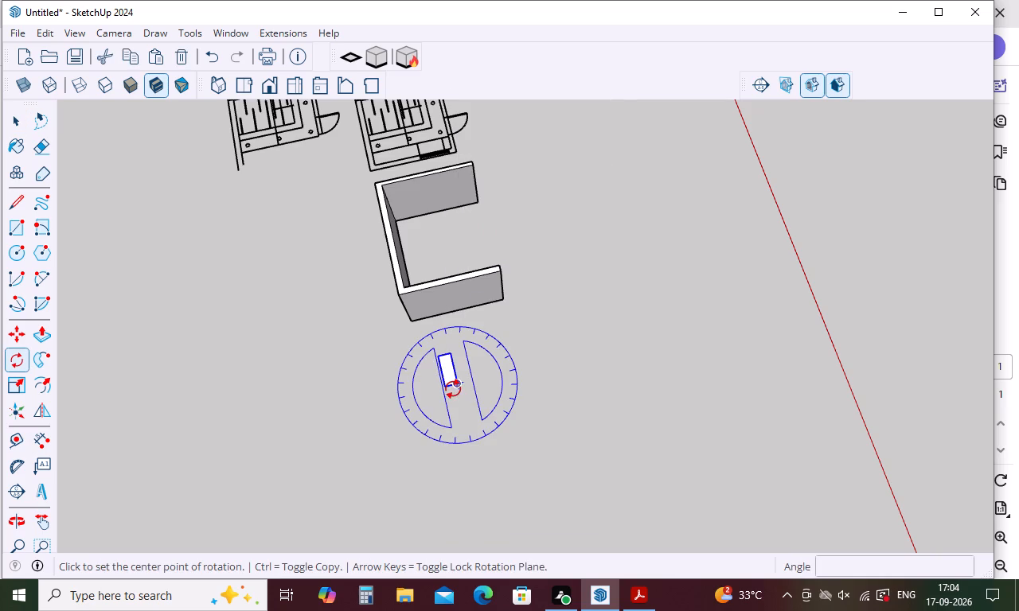
left_click(457, 387)
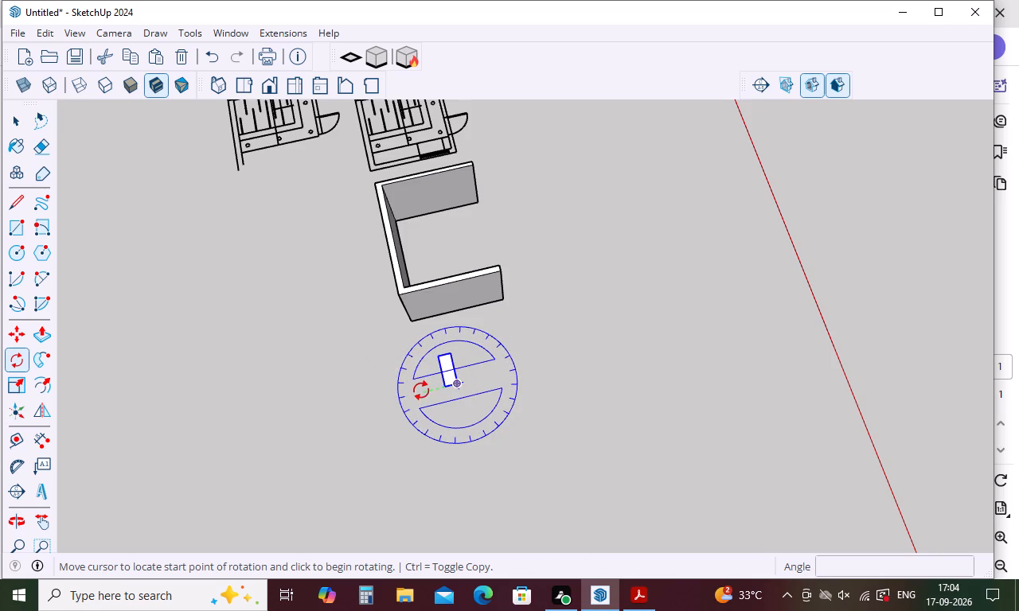
left_click(398, 399)
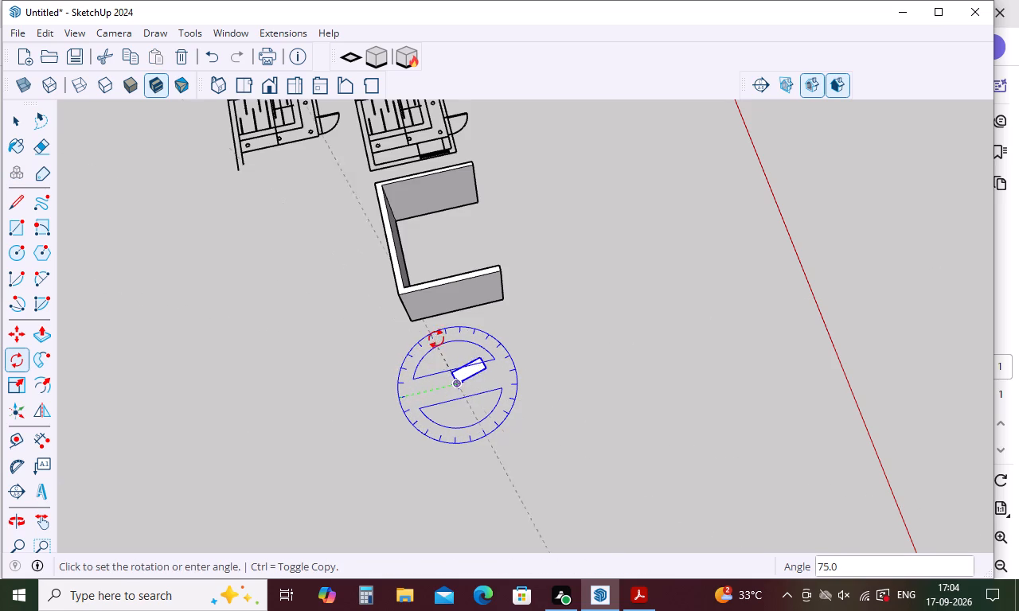
key("9")
key("0")
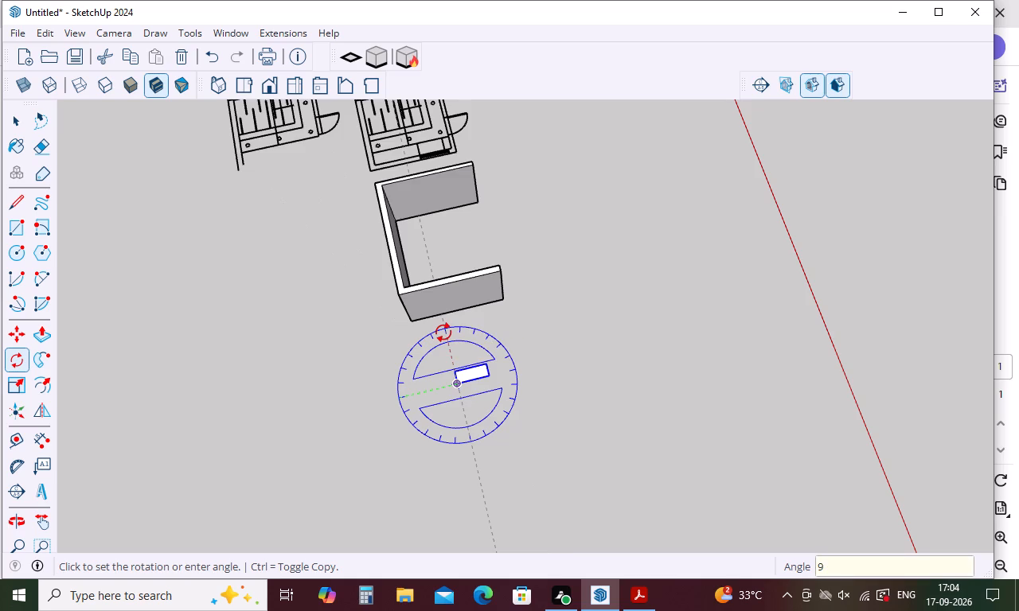
key("Return")
key("space")
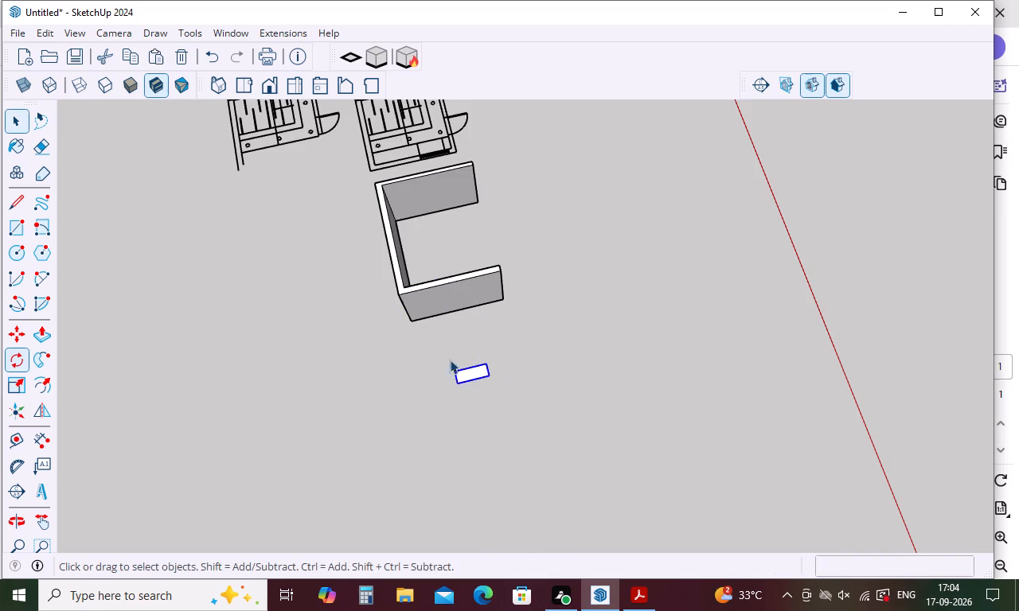
Open the rectangle's group and Push/Pull its face up by 4' into a solid block.
scroll(486, 391, "up", 4)
middle_click_drag(478, 391, 431, 395)
scroll(451, 356, "up", 4)
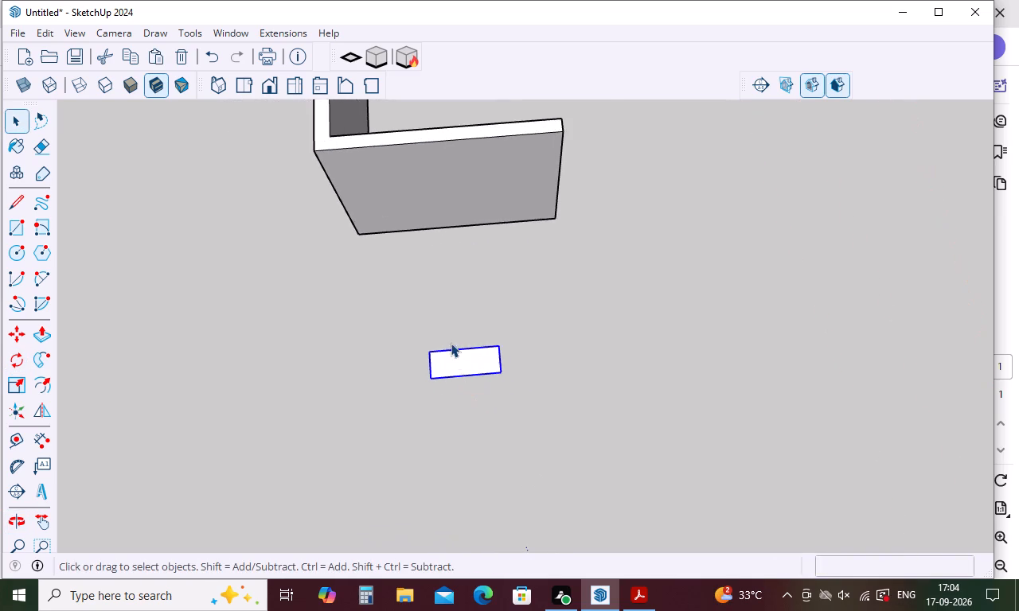
scroll(459, 374, "up", 4)
key("space")
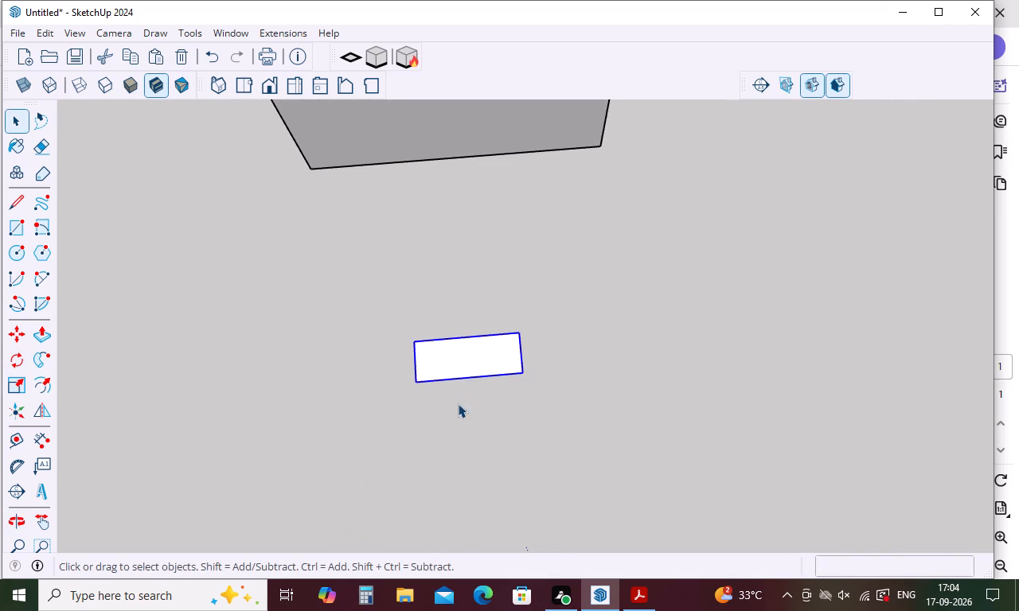
key("space")
double_click(454, 374)
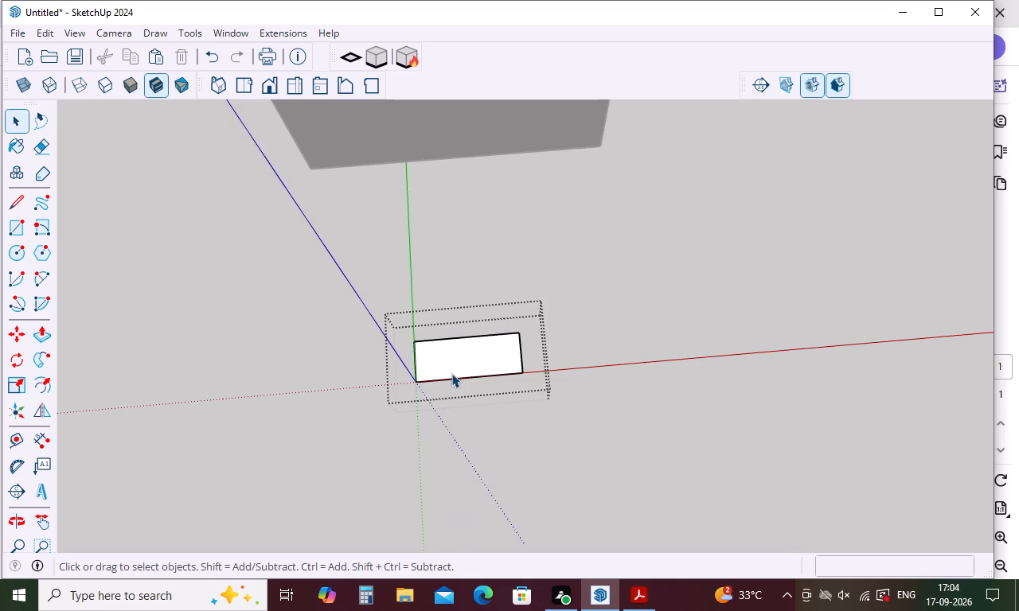
key("p")
left_click(444, 360)
scroll(409, 280, "down", 4)
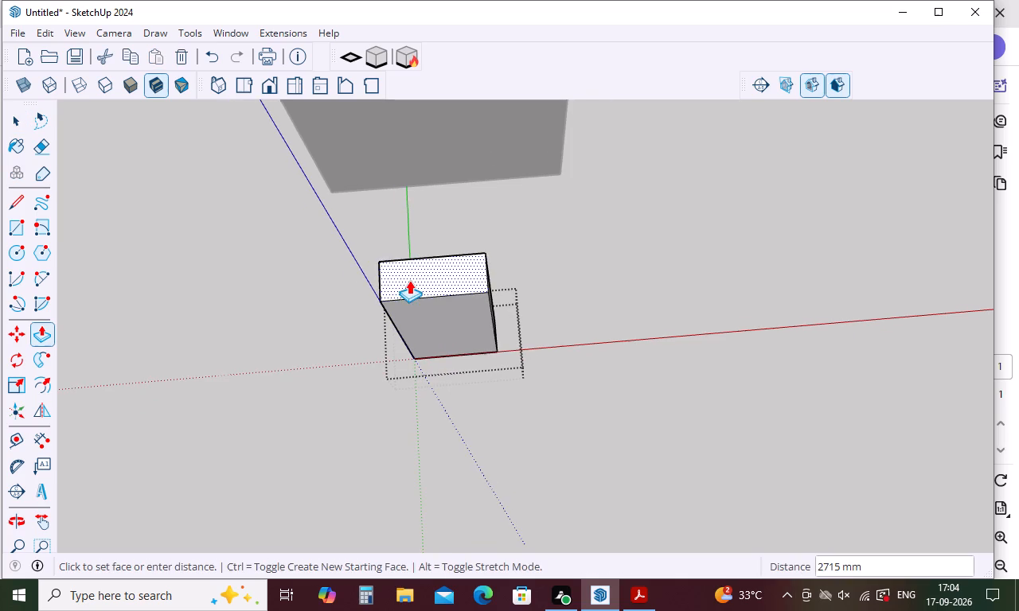
key("4")
key("apostrophe")
key("Return")
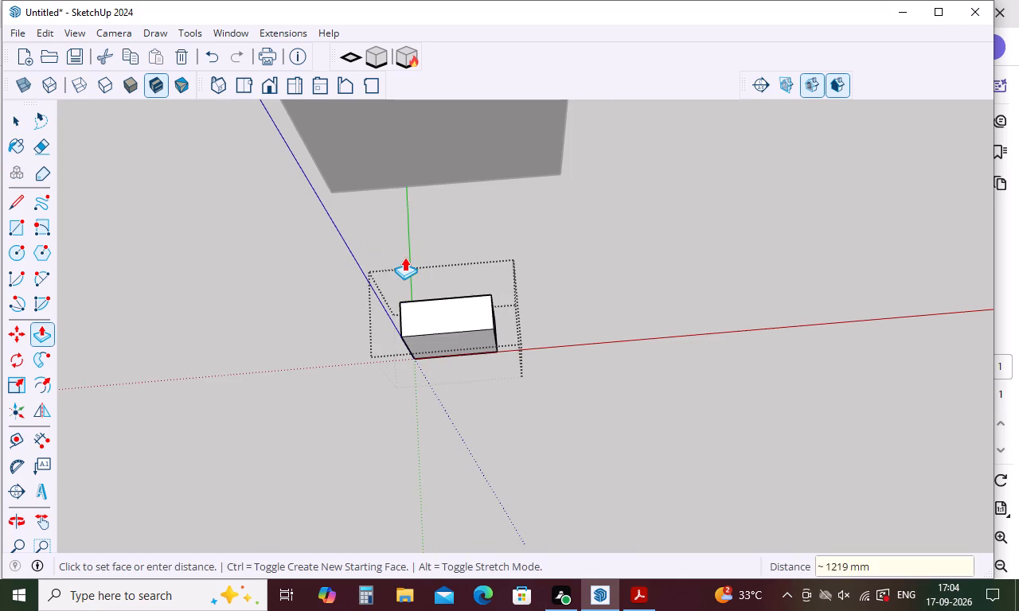
key("space")
middle_click_drag(506, 368, 456, 171)
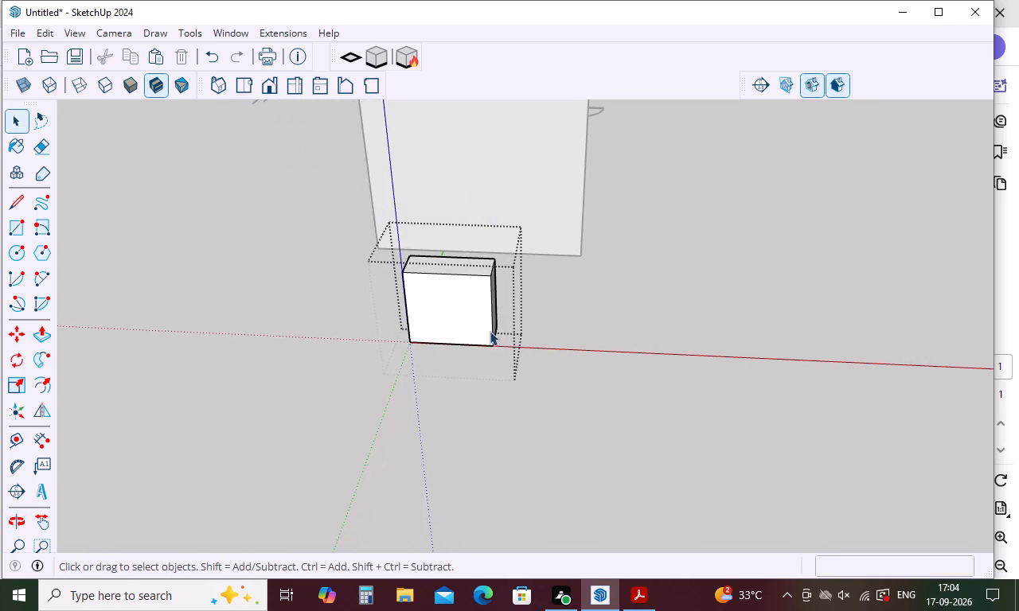
middle_click_drag(496, 349, 552, 276)
scroll(534, 299, "down", 3)
middle_click_drag(538, 298, 529, 364)
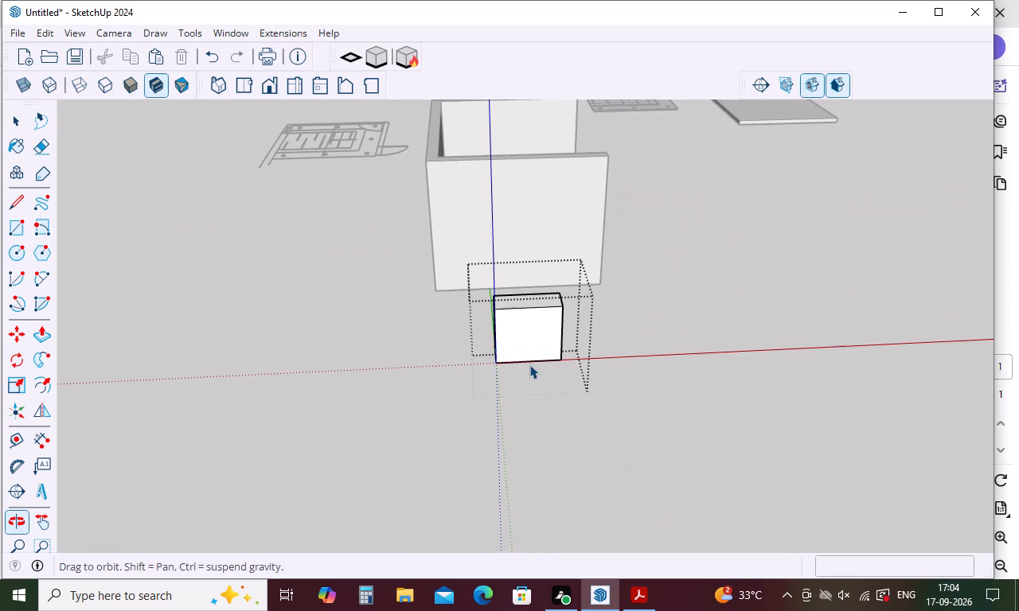
key("space")
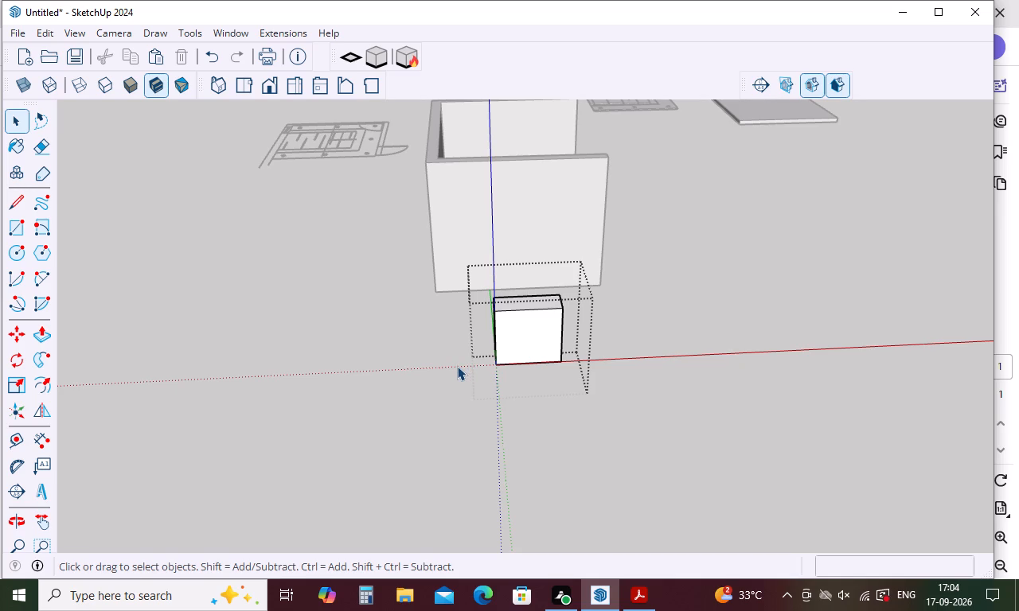
key("Escape")
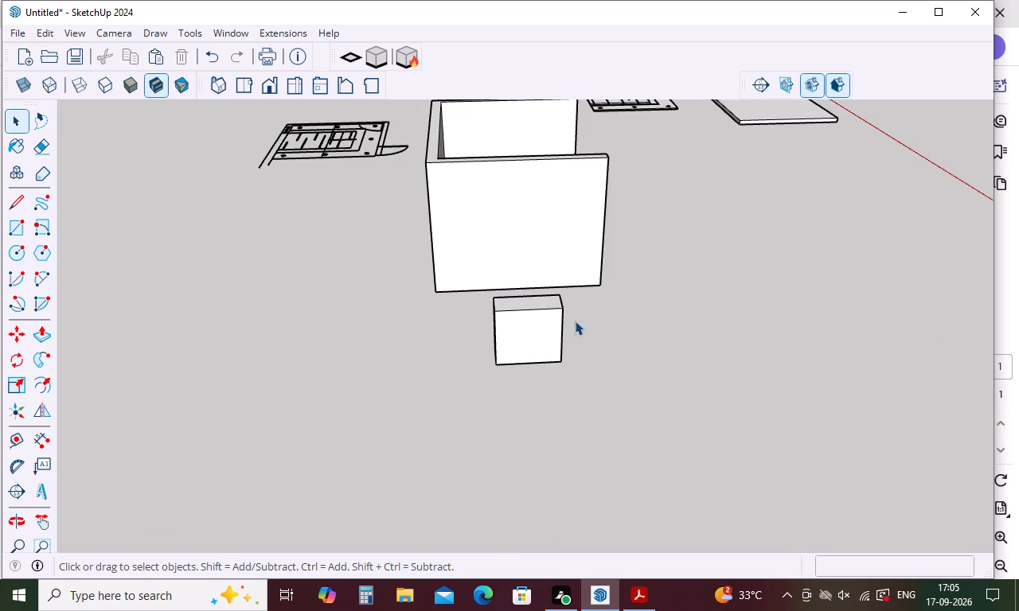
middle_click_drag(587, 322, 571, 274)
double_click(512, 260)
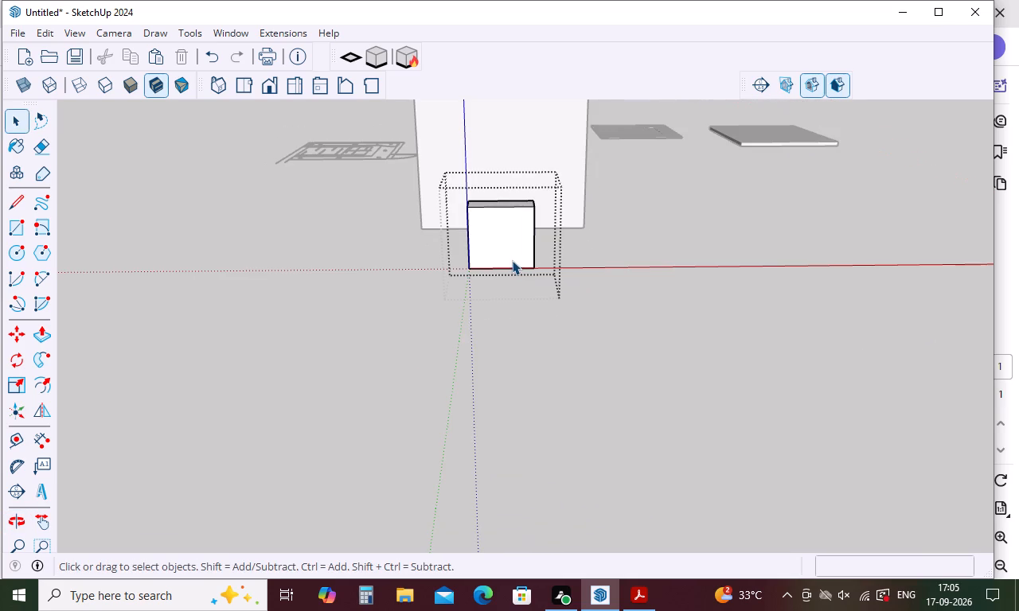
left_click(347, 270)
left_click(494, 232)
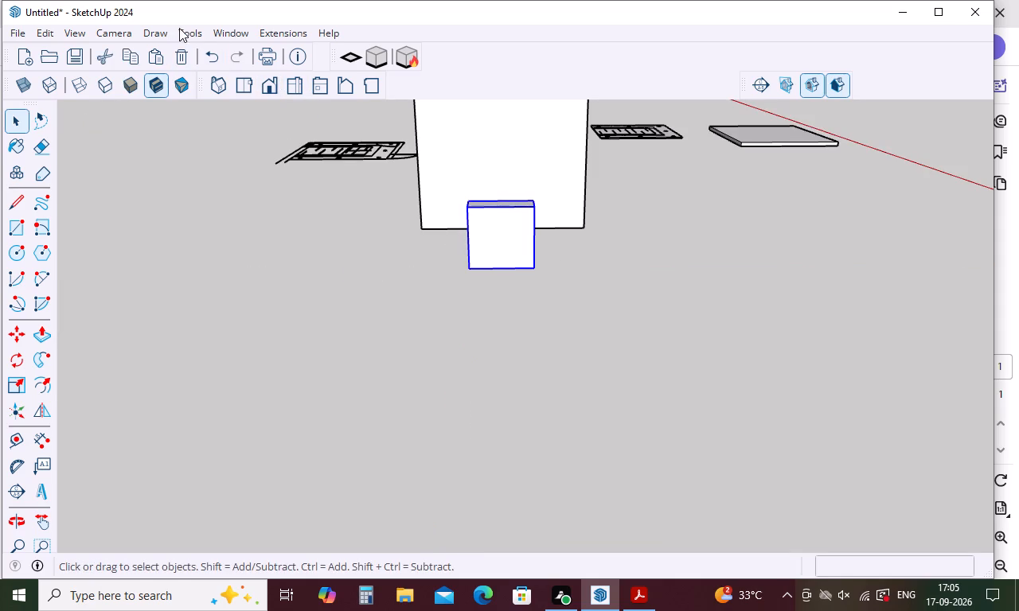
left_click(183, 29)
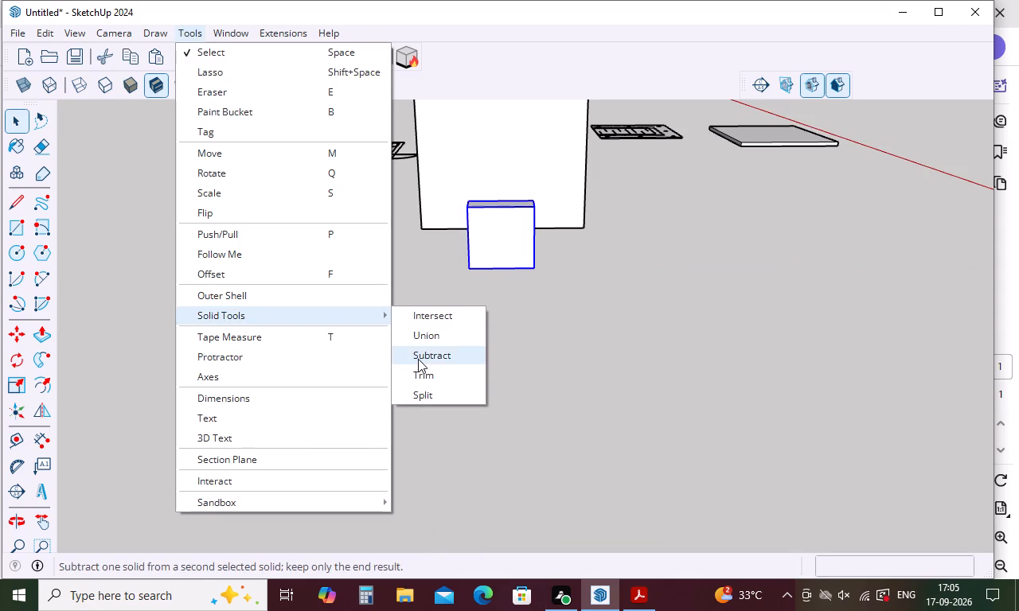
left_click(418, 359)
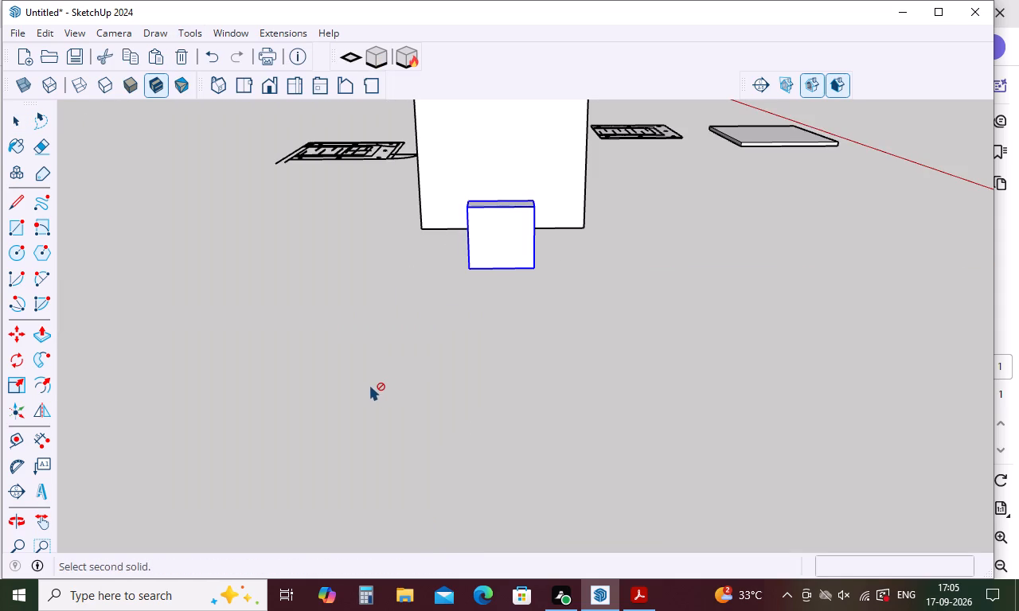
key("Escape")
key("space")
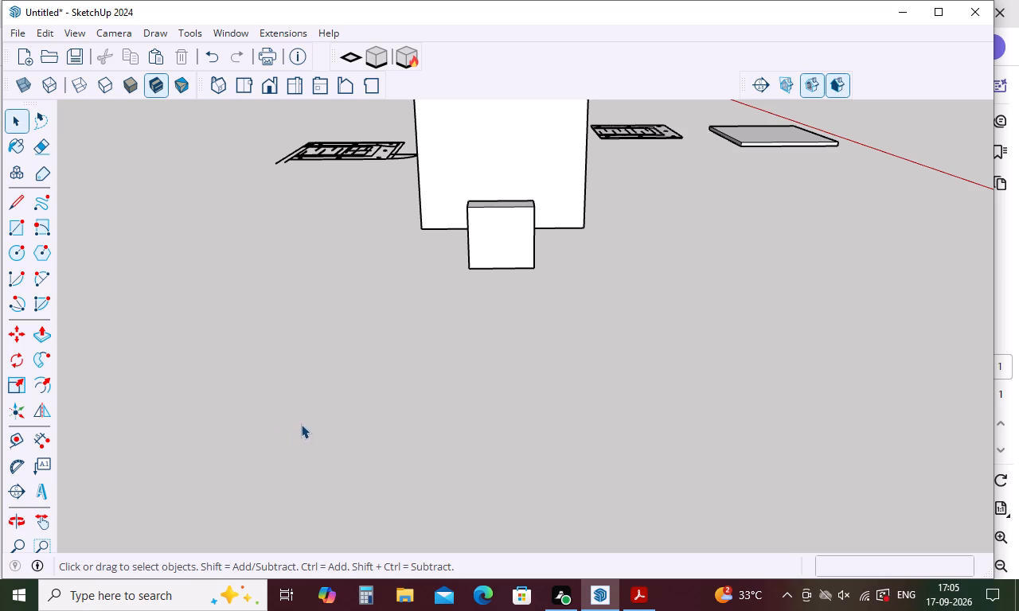
Measure the distance from the inner wall corner to the window's nearest end in the floor plan.
key("t")
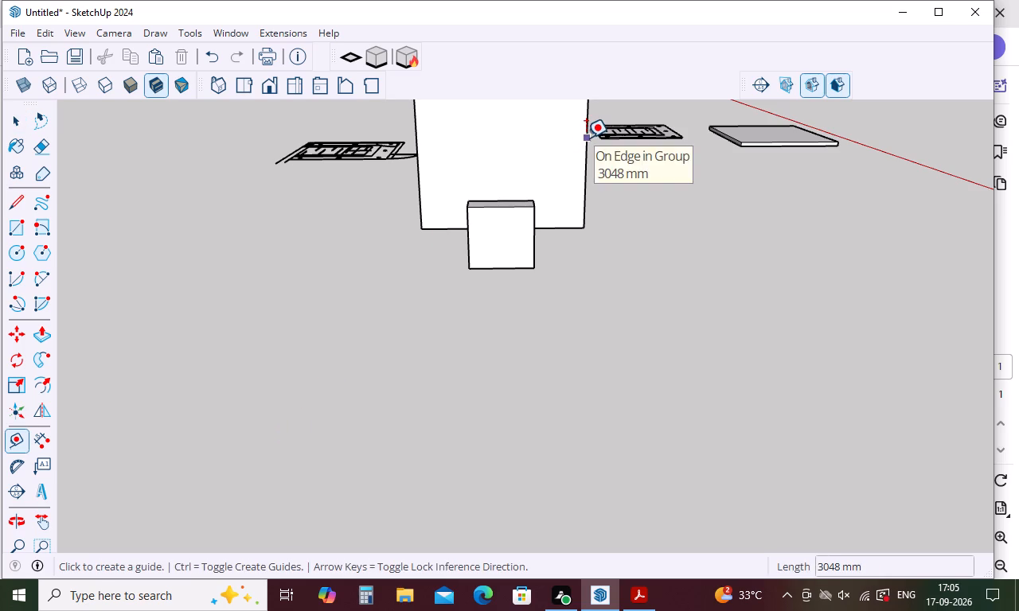
scroll(528, 372, "down", 4)
middle_click_drag(522, 395, 519, 477)
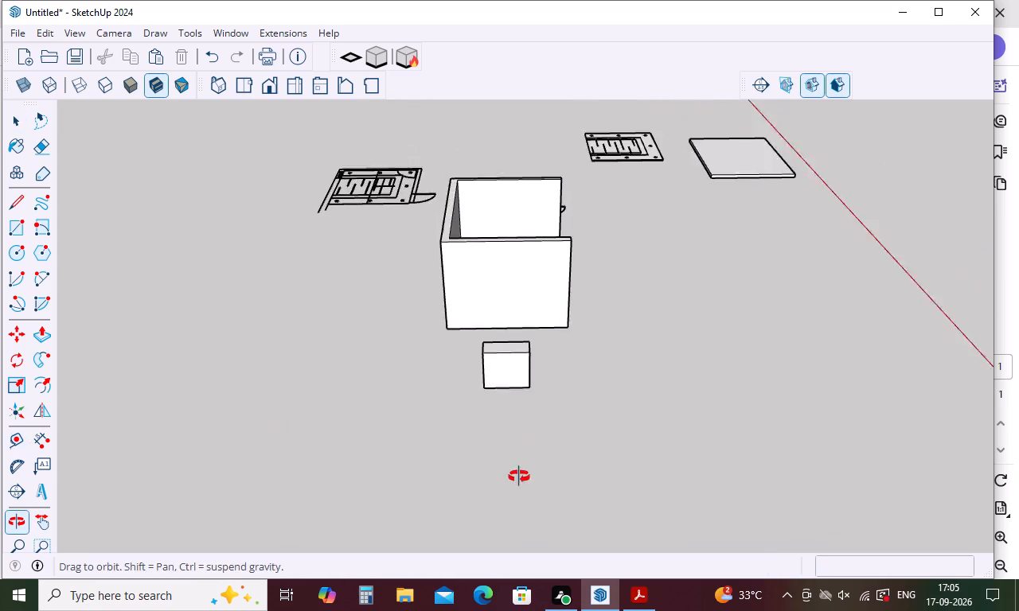
middle_click_drag(519, 477, 509, 549)
scroll(508, 215, "up", 4)
middle_click_drag(513, 272, 518, 383)
scroll(550, 316, "up", 3)
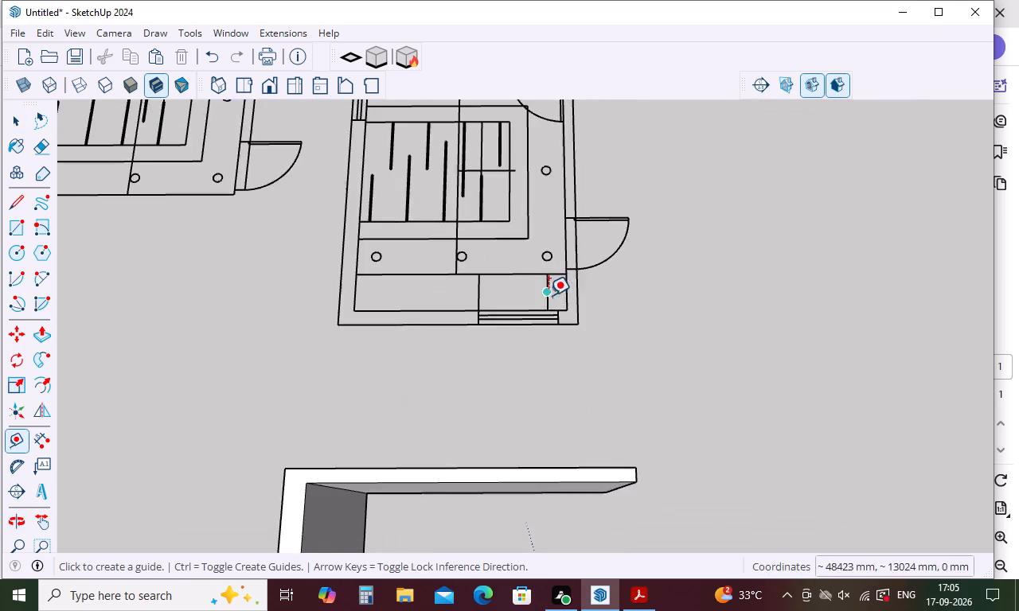
scroll(549, 295, "up", 5)
key("space")
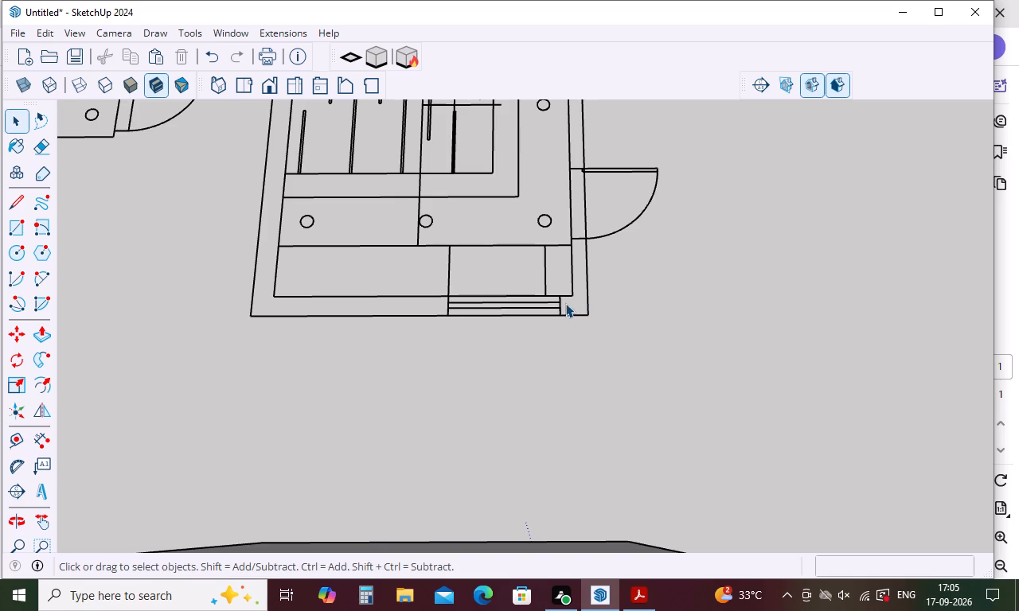
key("t")
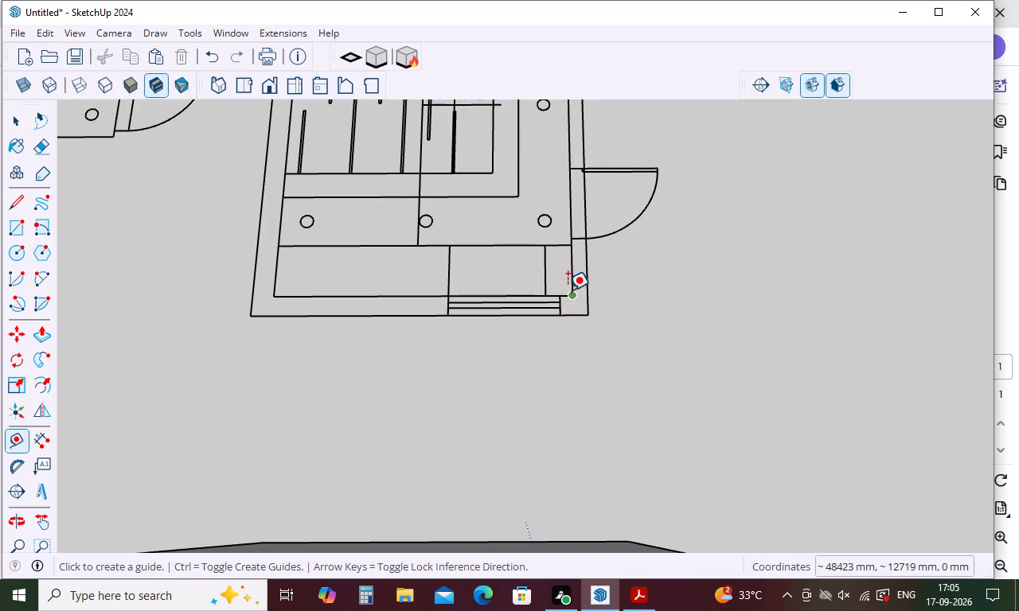
left_click(568, 290)
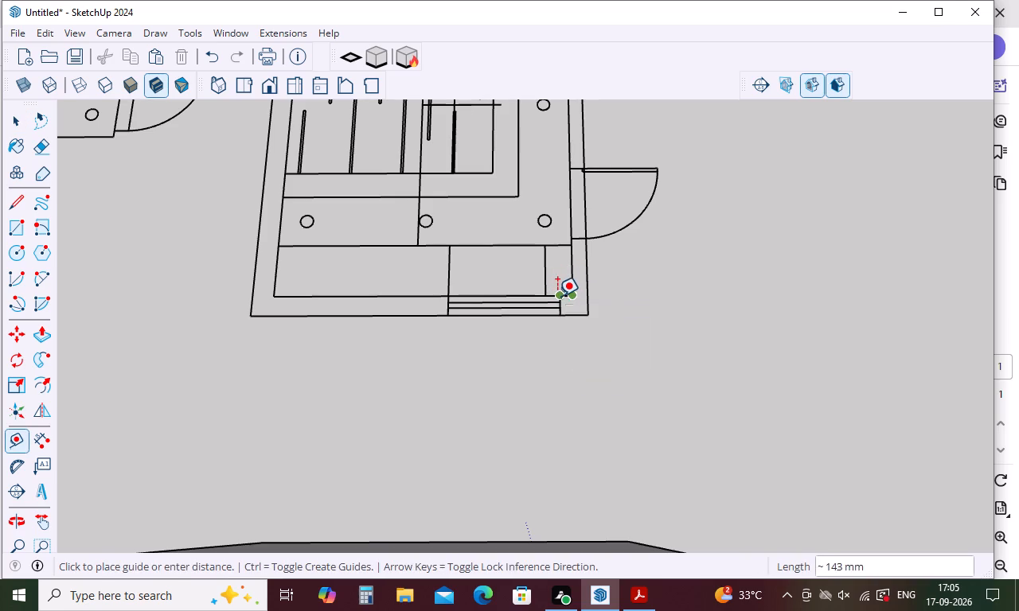
key("Escape")
key("t")
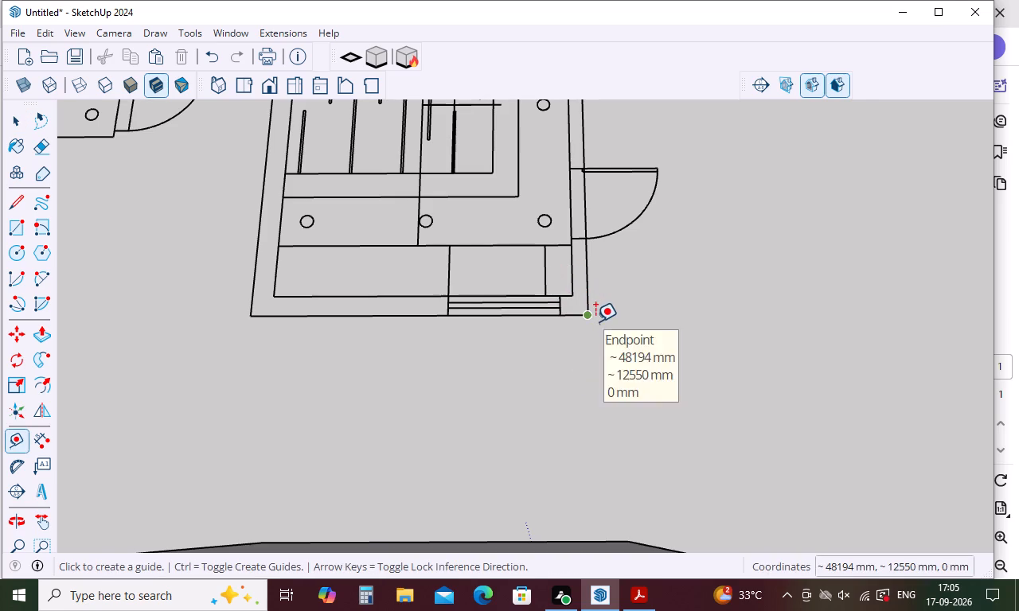
key("space")
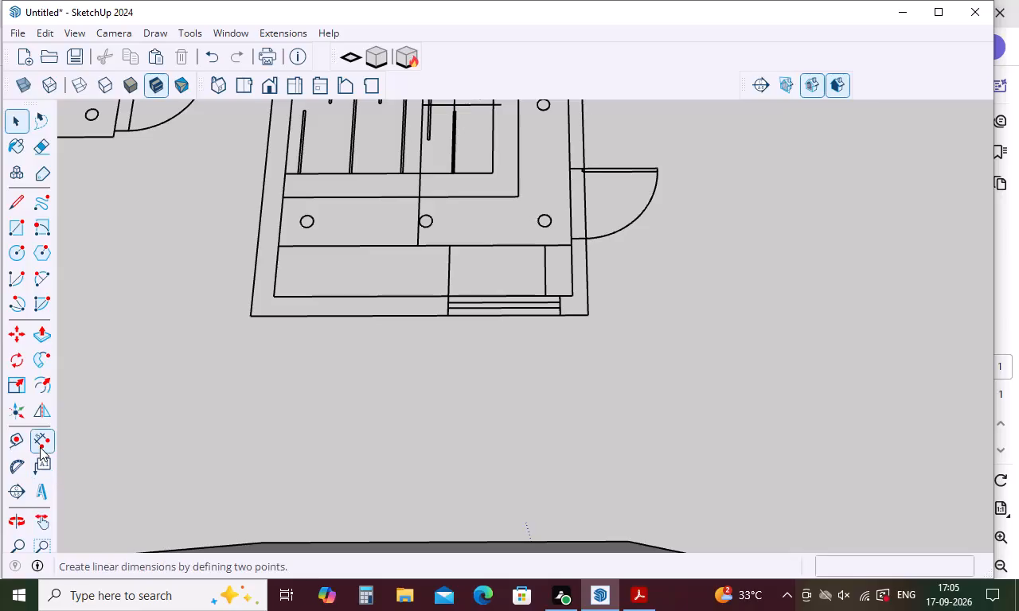
Measure the distance from the outer wall corner to the window's nearest end along the plan's outer wall line.
left_click(40, 446)
left_click(588, 313)
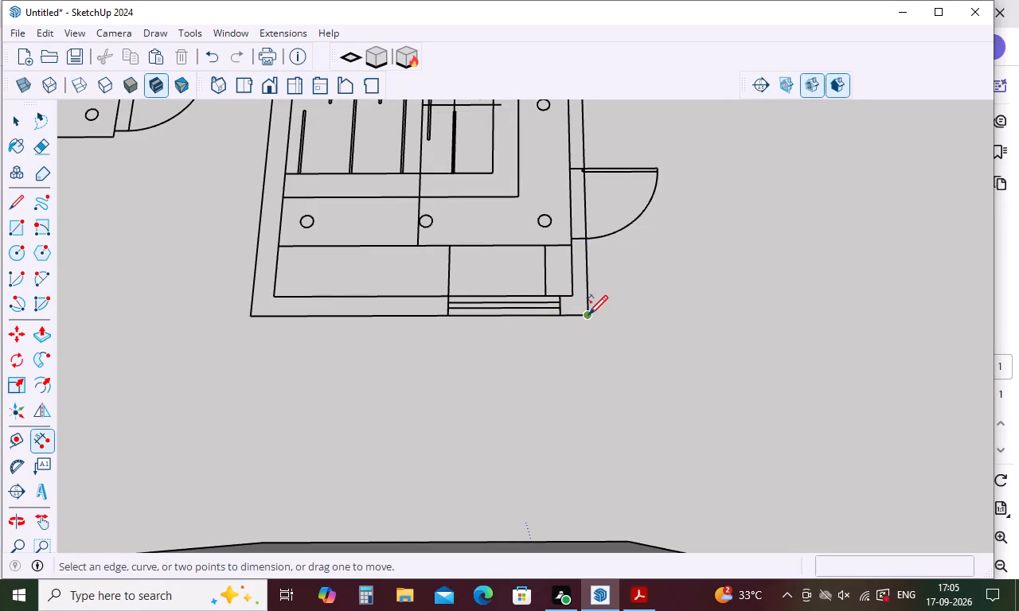
scroll(560, 319, "up", 8)
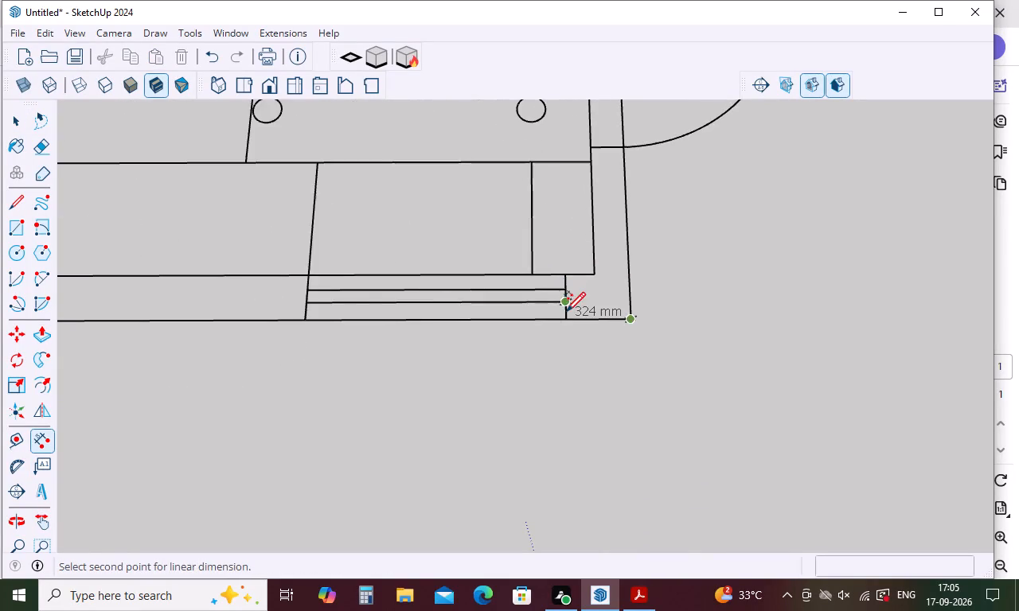
scroll(566, 310, "up", 4)
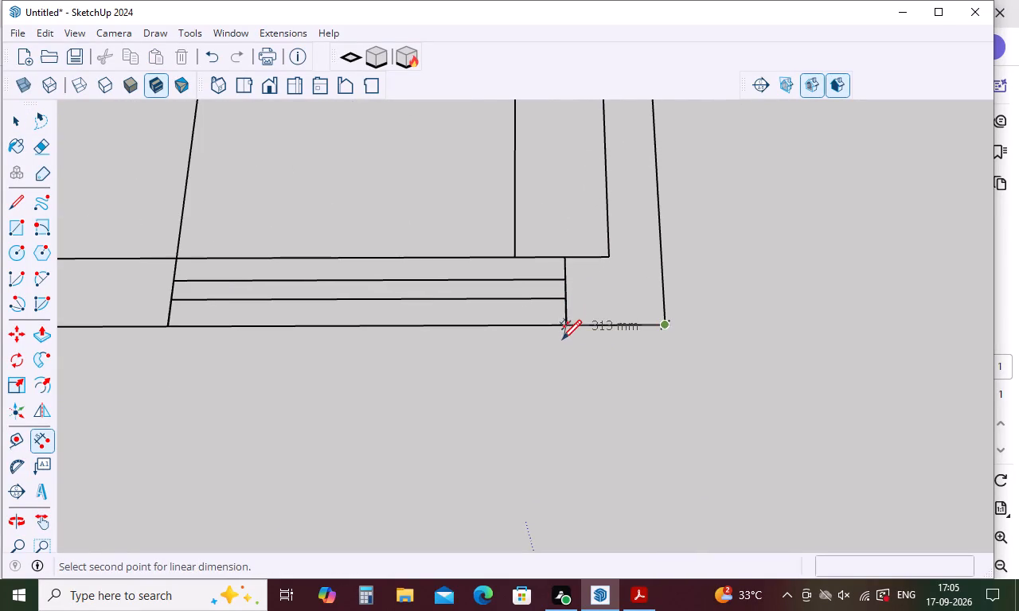
scroll(565, 320, "up", 4)
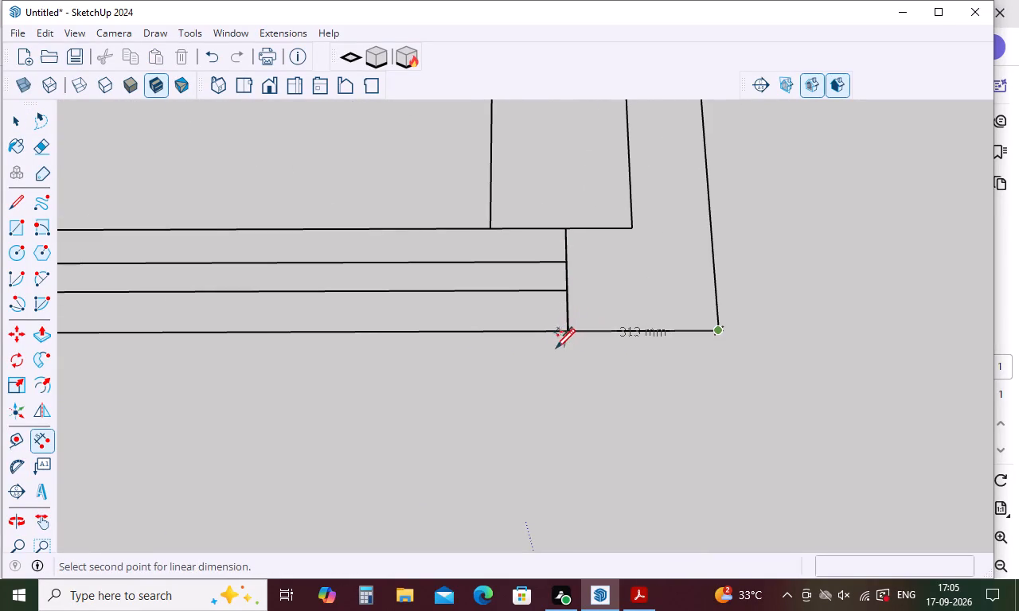
key("Escape")
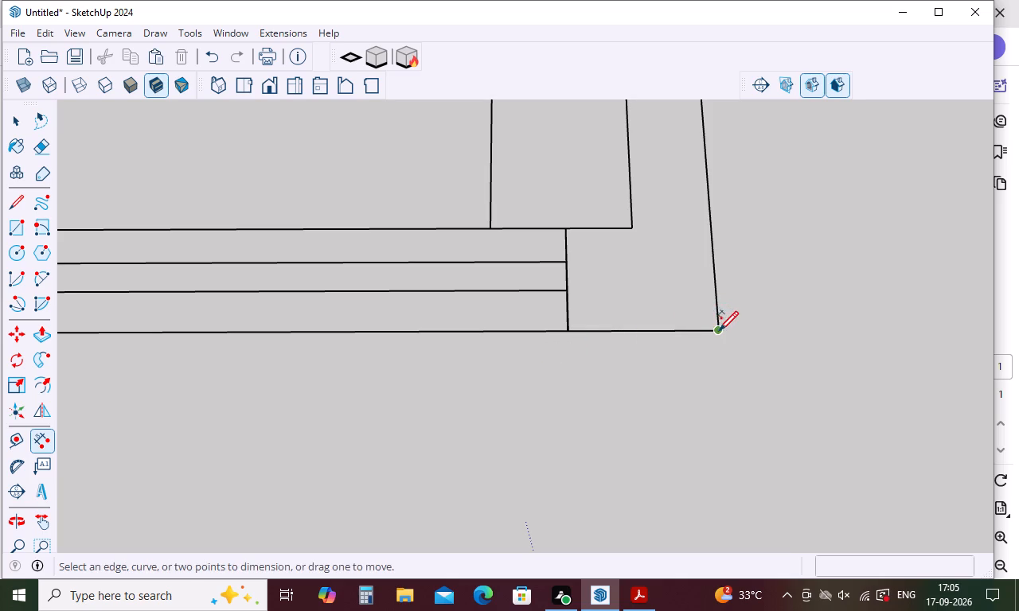
left_click(719, 329)
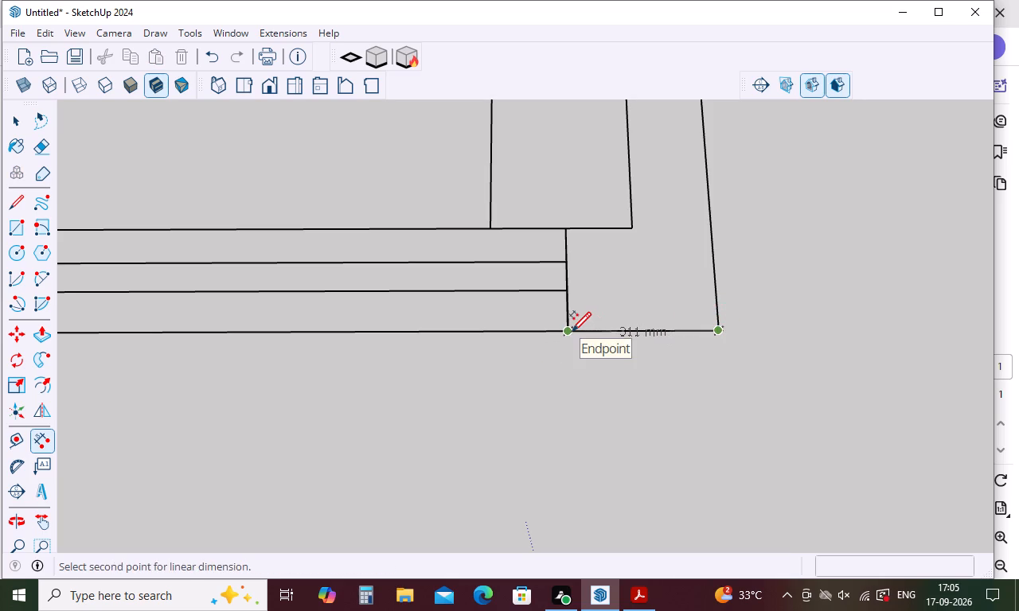
scroll(573, 324, "up", 3)
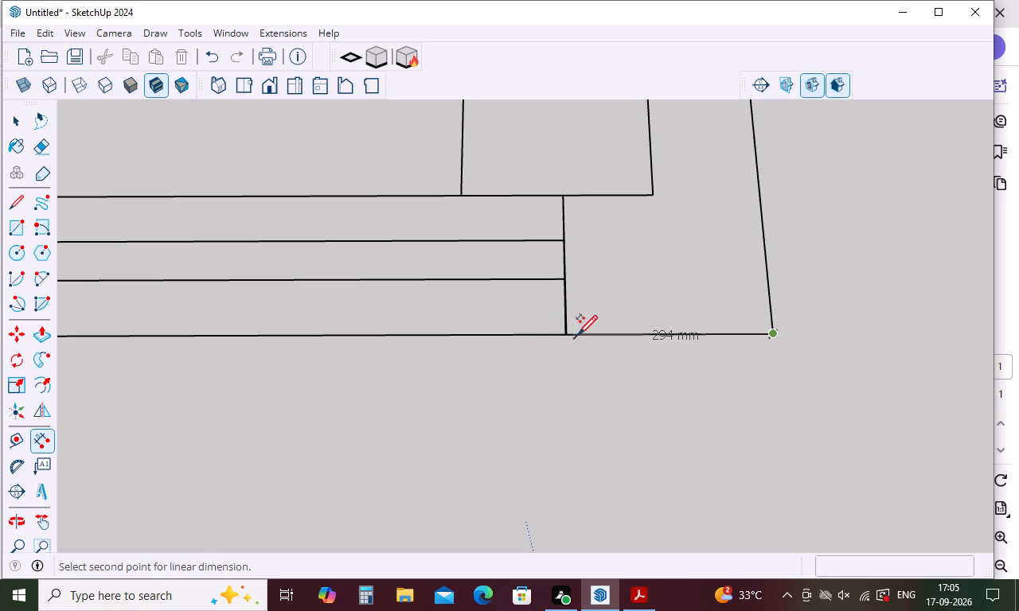
key("Escape")
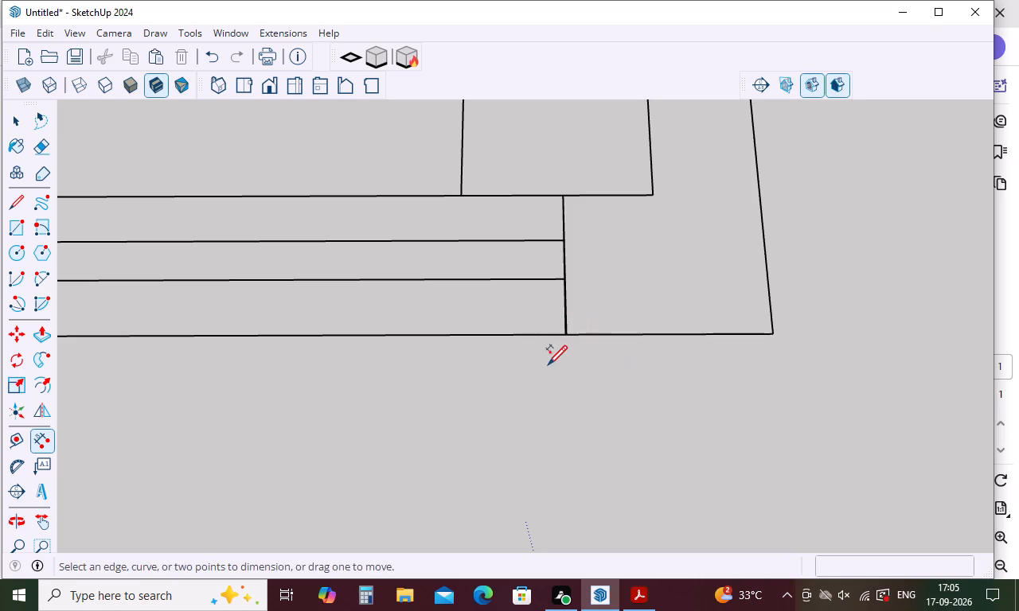
Place a vertical guide on the window wall's outer face, 310 mm in from the wall's free vertical edge.
middle_click_drag(546, 364, 482, 292)
scroll(467, 253, "down", 19)
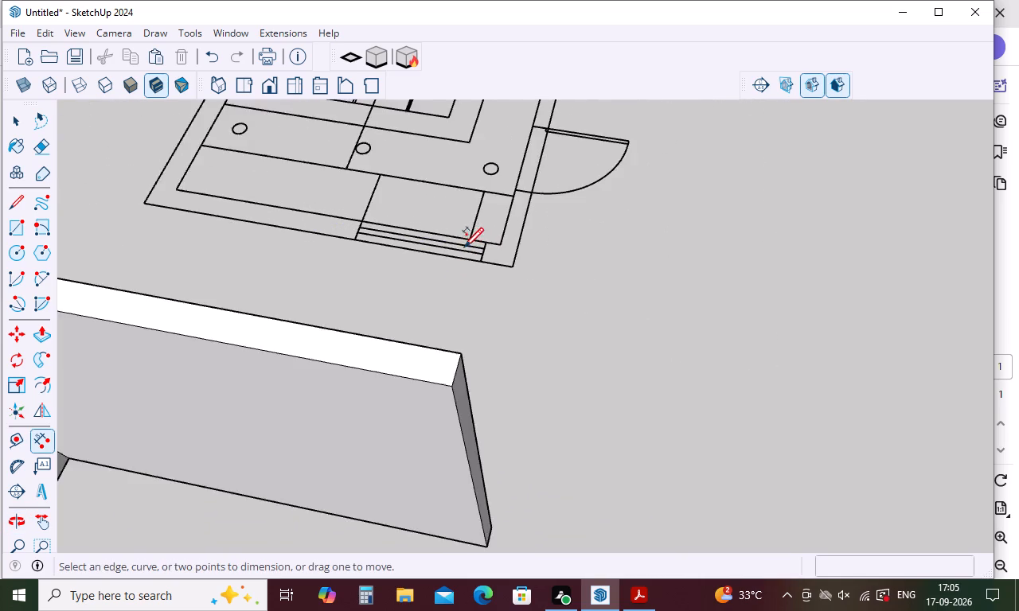
scroll(463, 253, "down", 5)
middle_click_drag(469, 347, 525, 215)
scroll(527, 212, "down", 9)
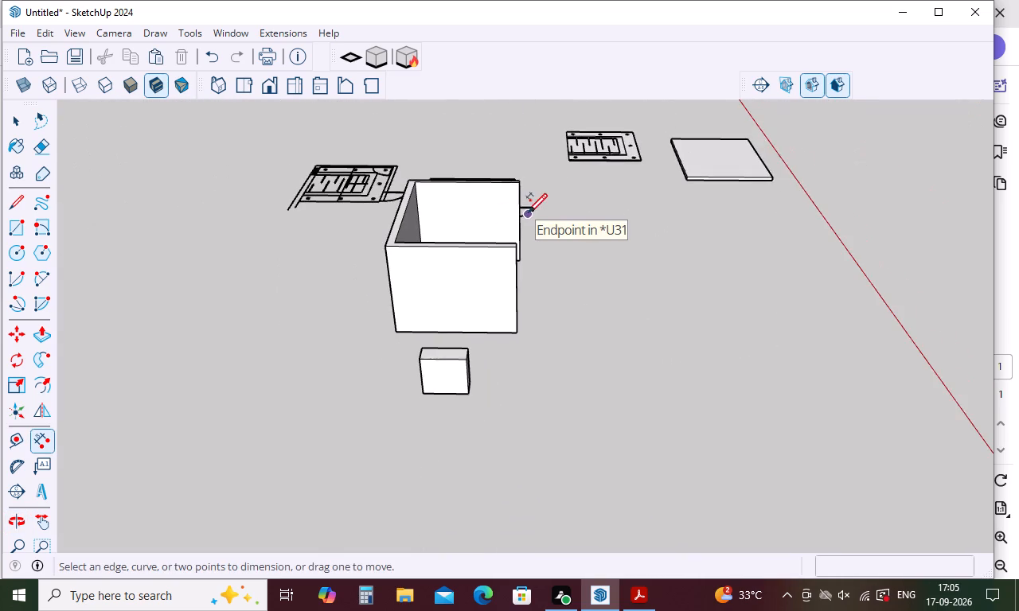
middle_click_drag(493, 329, 509, 269)
key("space")
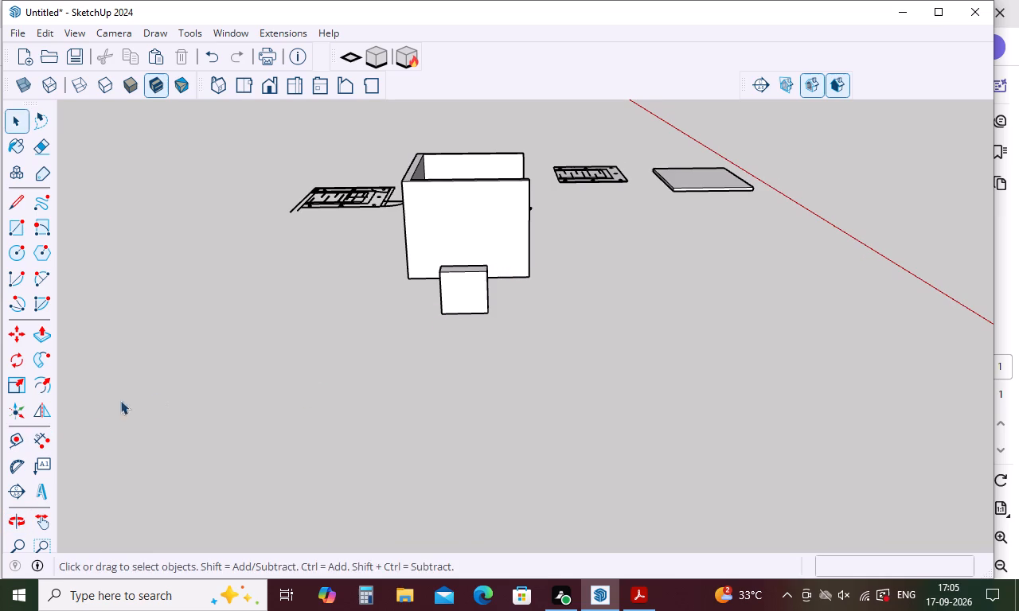
left_click(16, 437)
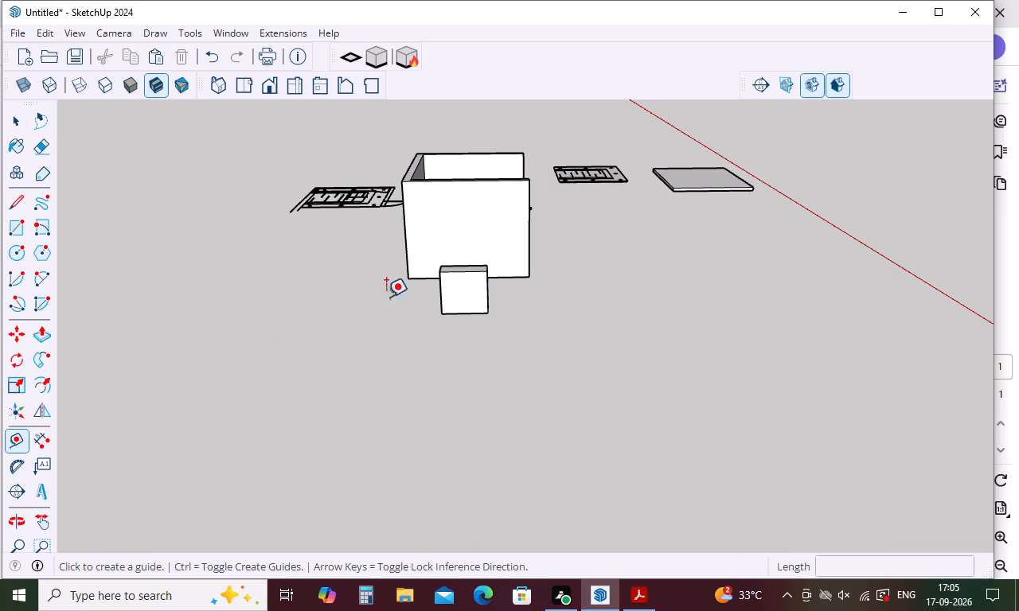
scroll(517, 234, "up", 8)
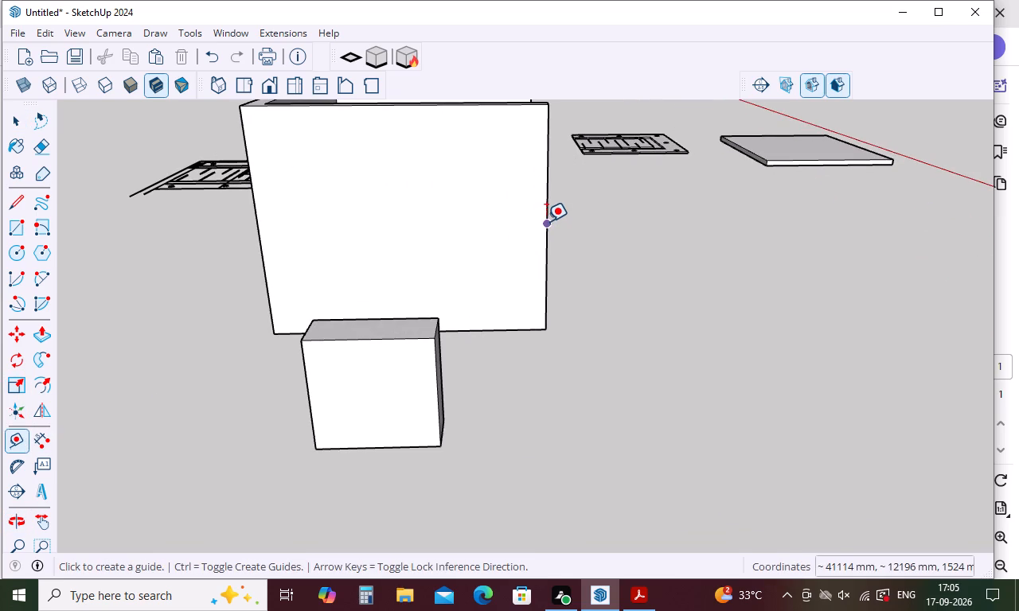
left_click(546, 221)
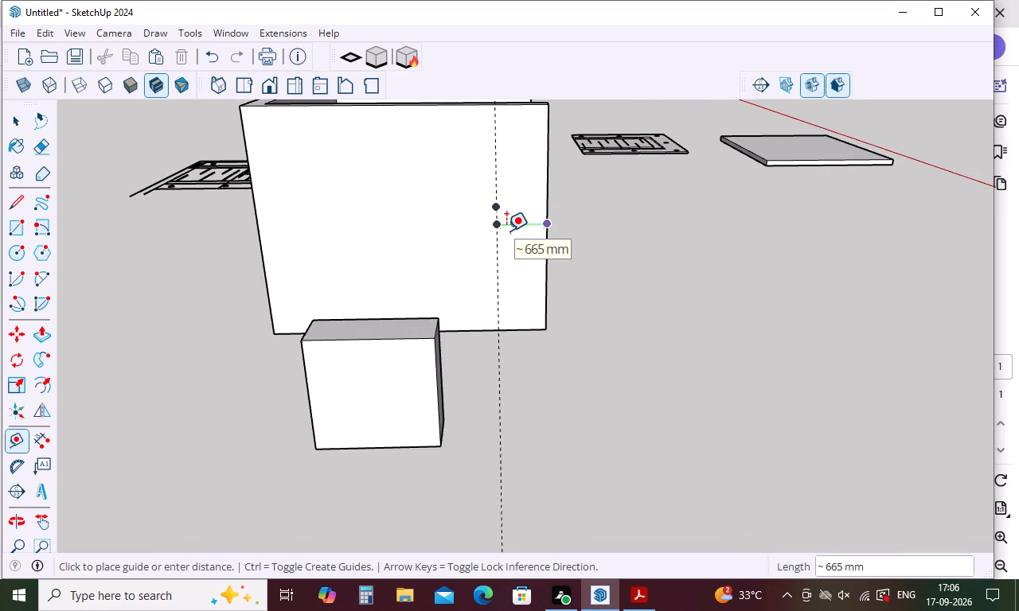
type("310")
key("Return")
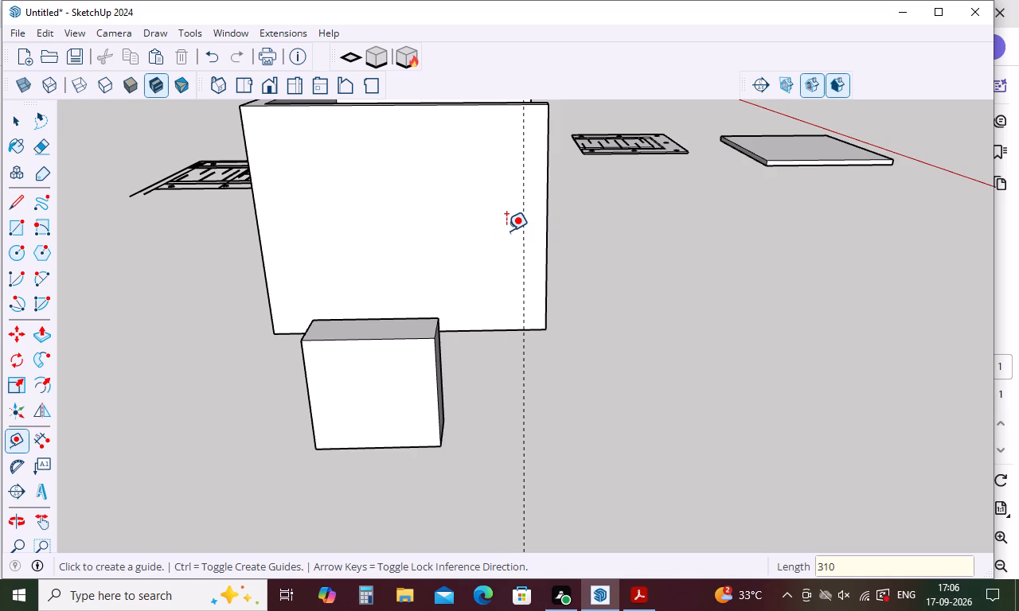
key("space")
Examine the guide against the wall's open end, top and base from several angles and distances.
middle_click_drag(521, 357, 515, 275)
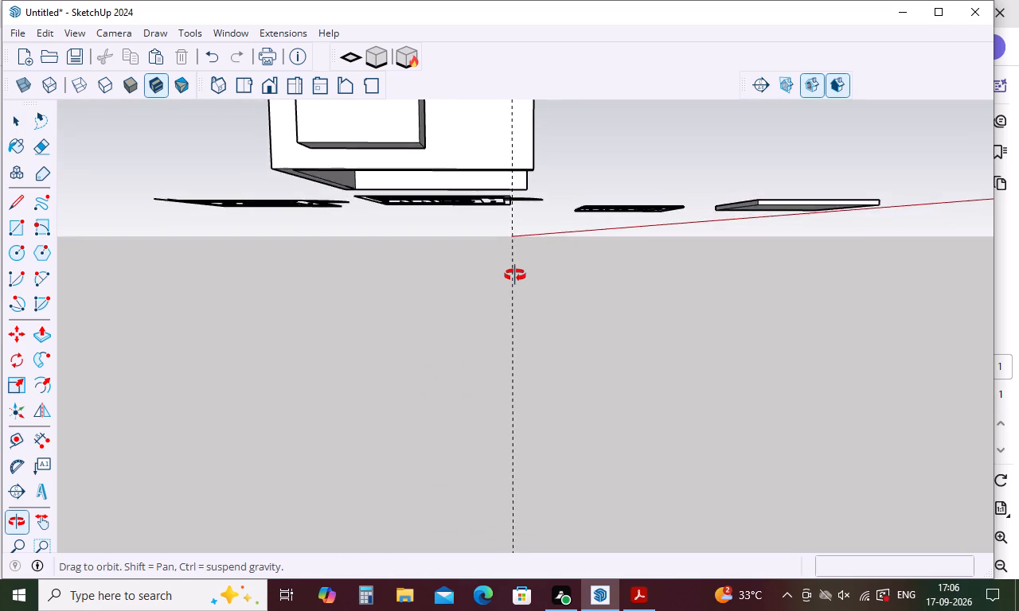
middle_click_drag(515, 275, 521, 325)
middle_click_drag(540, 323, 475, 337)
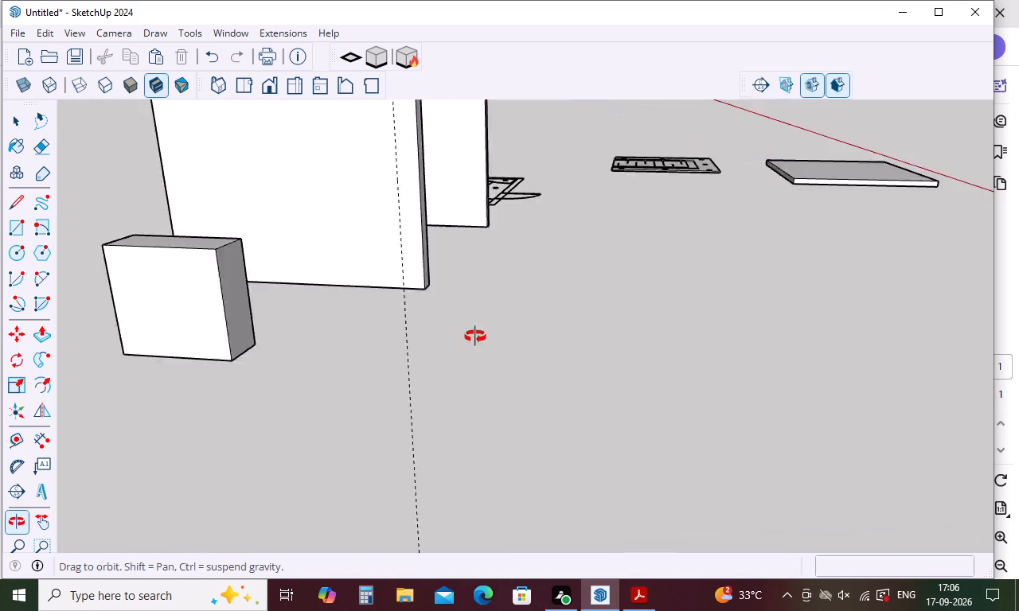
middle_click_drag(475, 337, 304, 376)
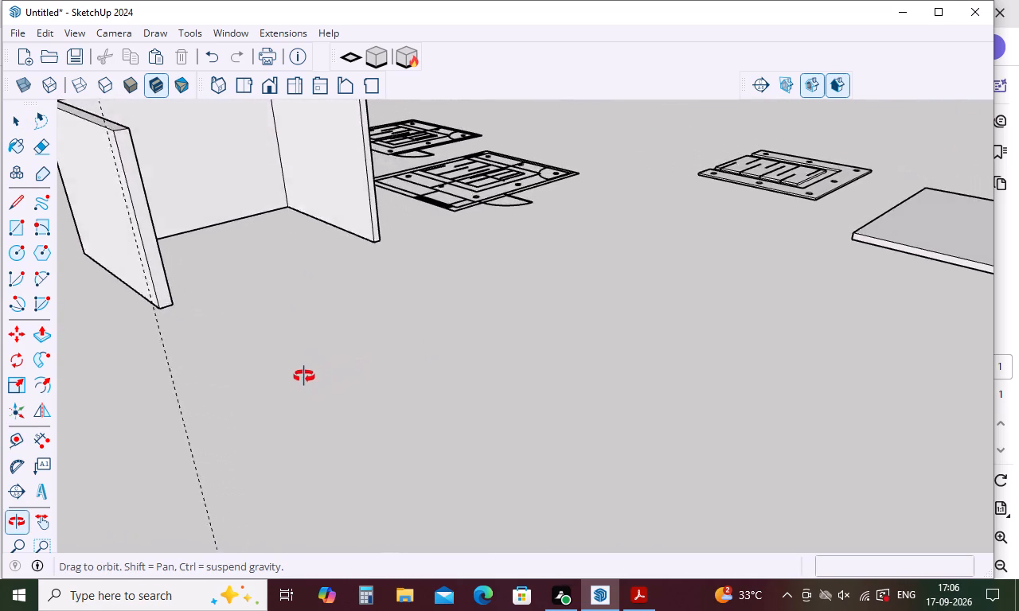
middle_click_drag(304, 376, 314, 365)
scroll(198, 311, "up", 15)
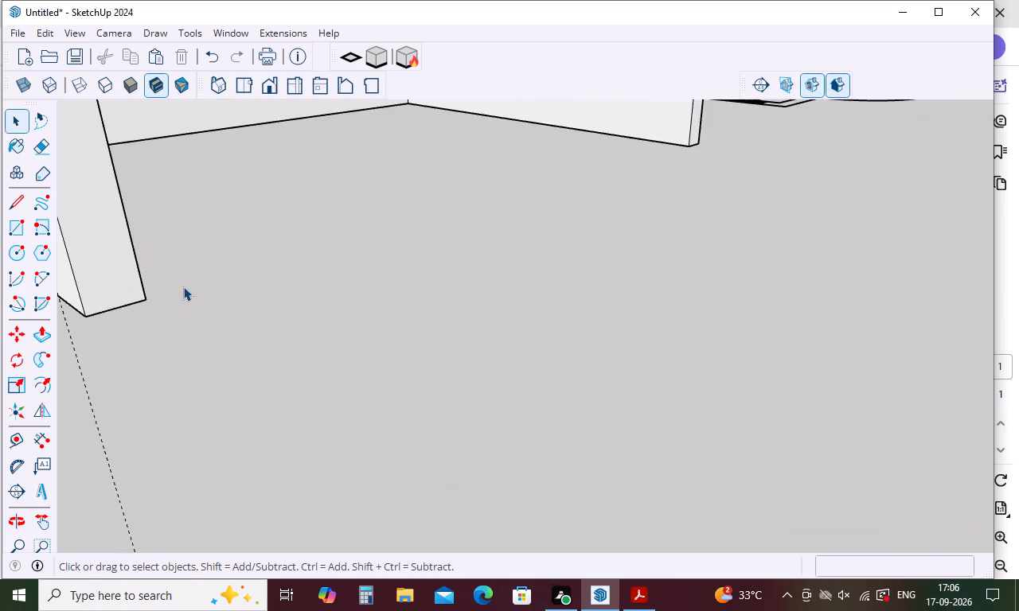
scroll(183, 286, "down", 17)
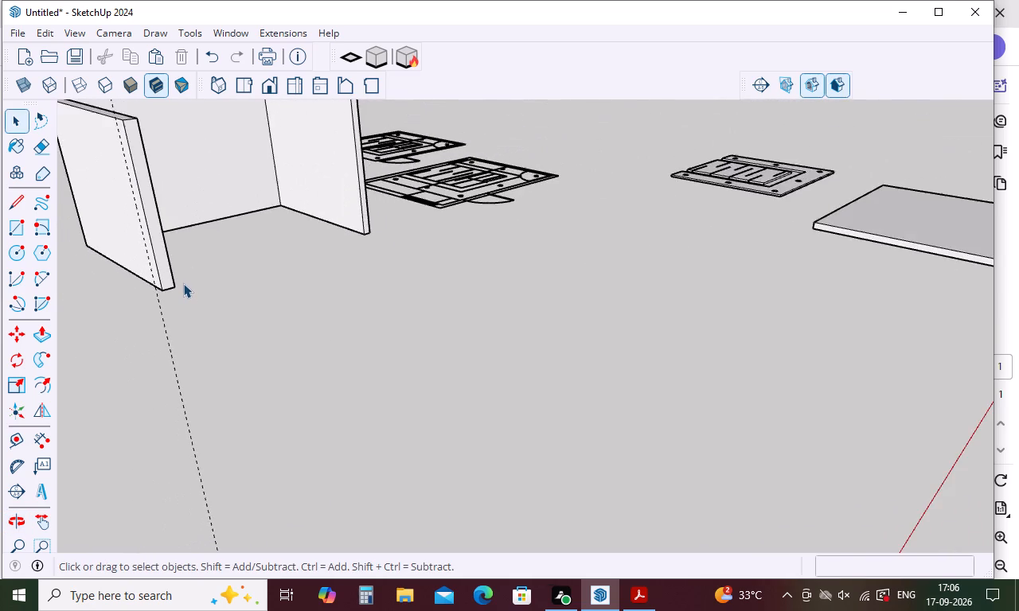
scroll(183, 282, "down", 4)
scroll(151, 169, "up", 14)
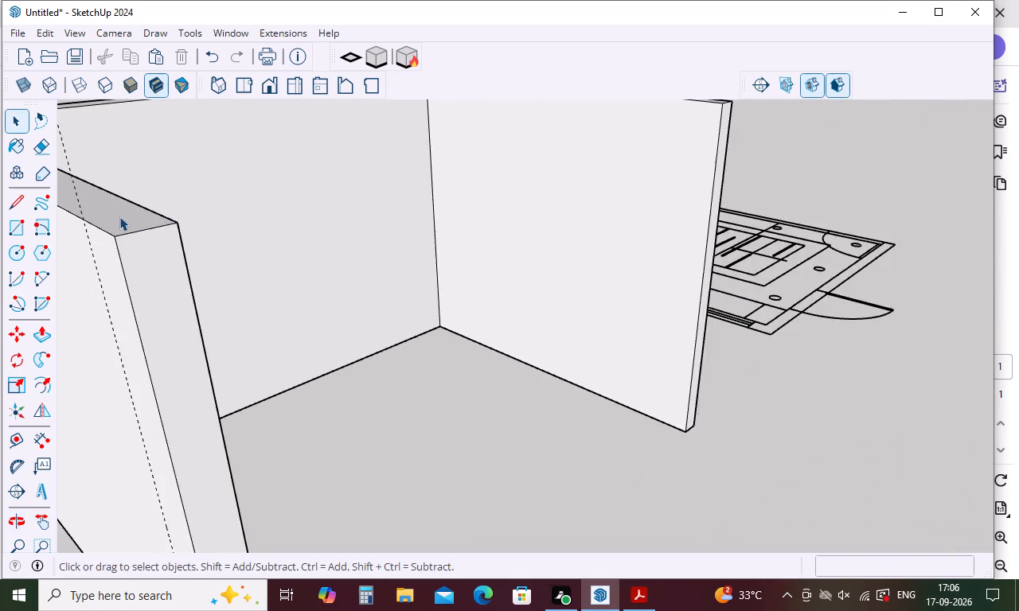
scroll(119, 216, "up", 4)
scroll(116, 212, "down", 12)
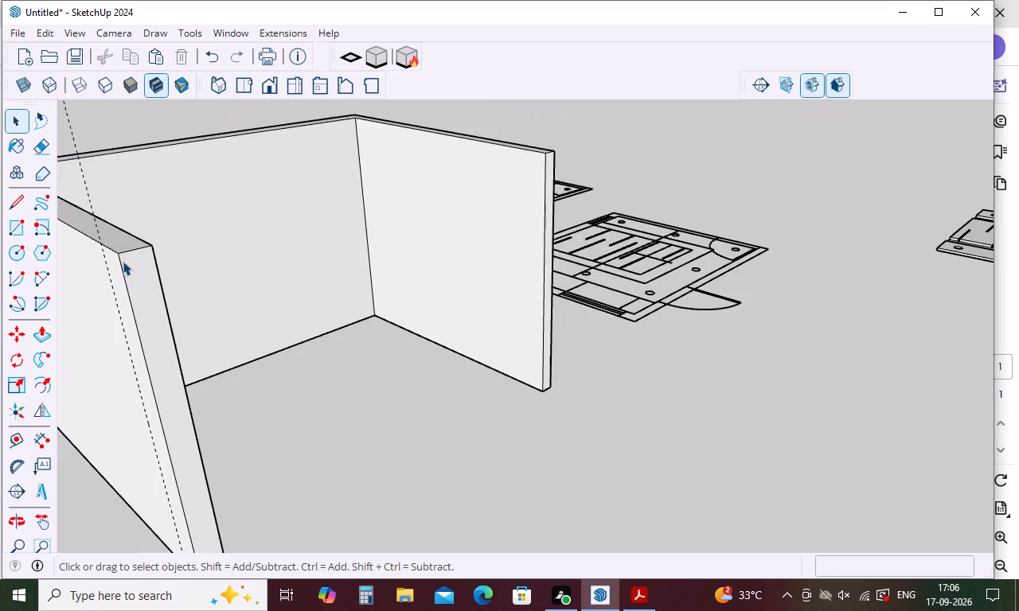
scroll(123, 260, "down", 6)
scroll(123, 260, "up", 1)
scroll(125, 255, "down", 5)
scroll(145, 426, "up", 14)
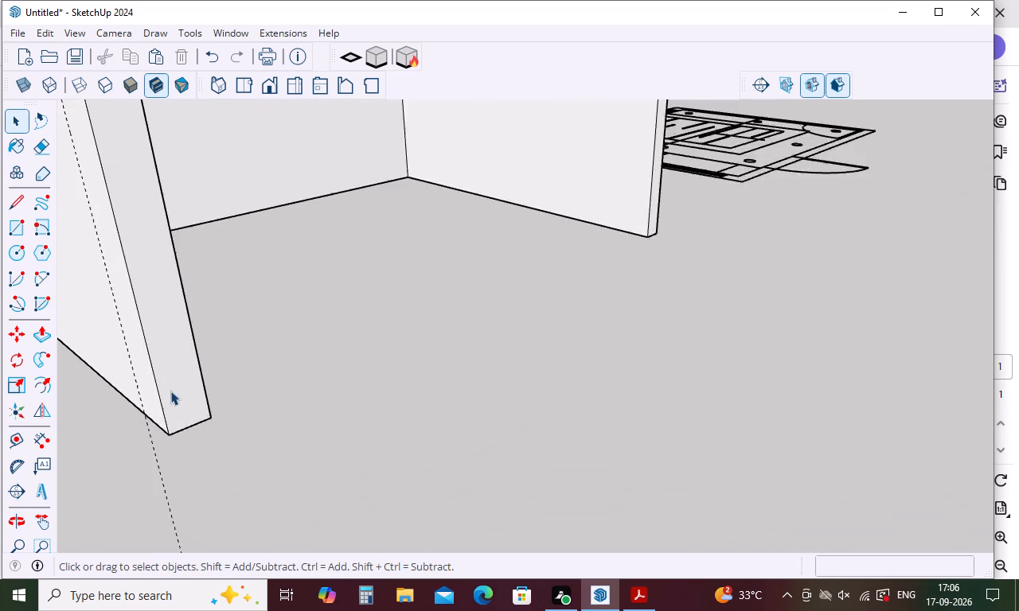
scroll(162, 436, "up", 18)
scroll(143, 376, "up", 4)
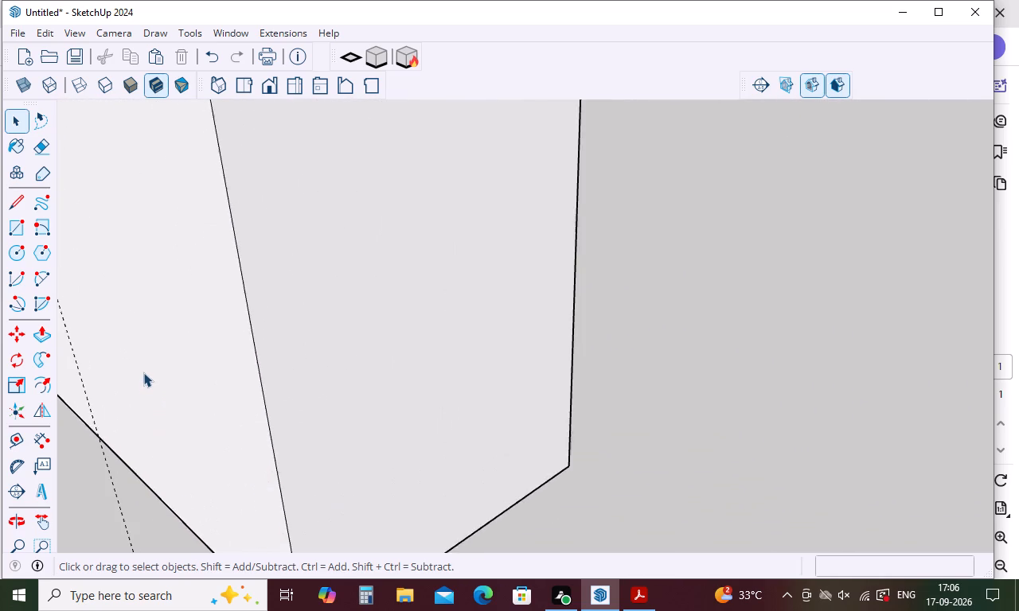
scroll(143, 372, "up", 13)
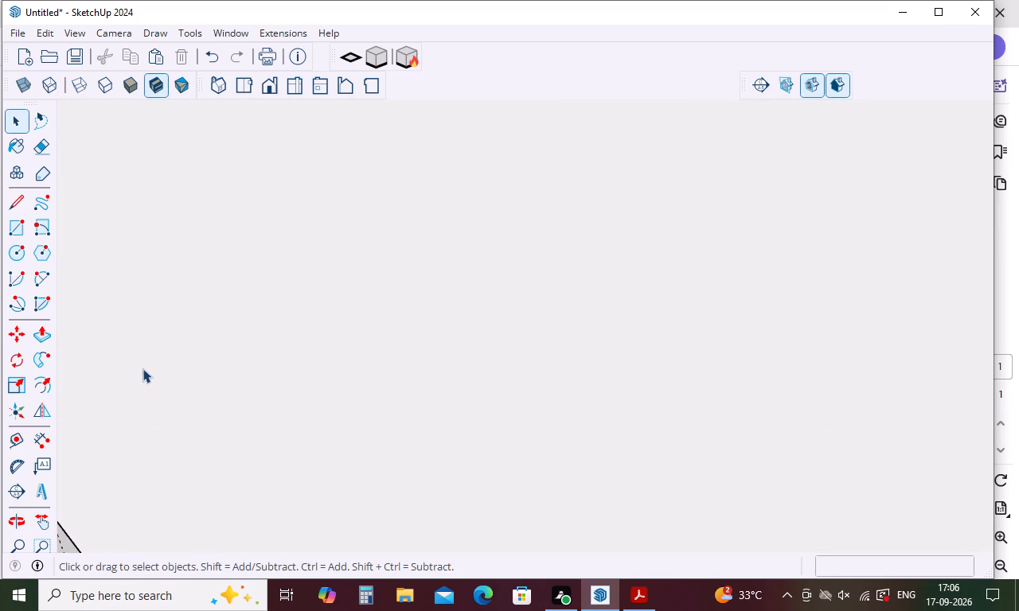
scroll(145, 364, "down", 18)
scroll(150, 354, "down", 5)
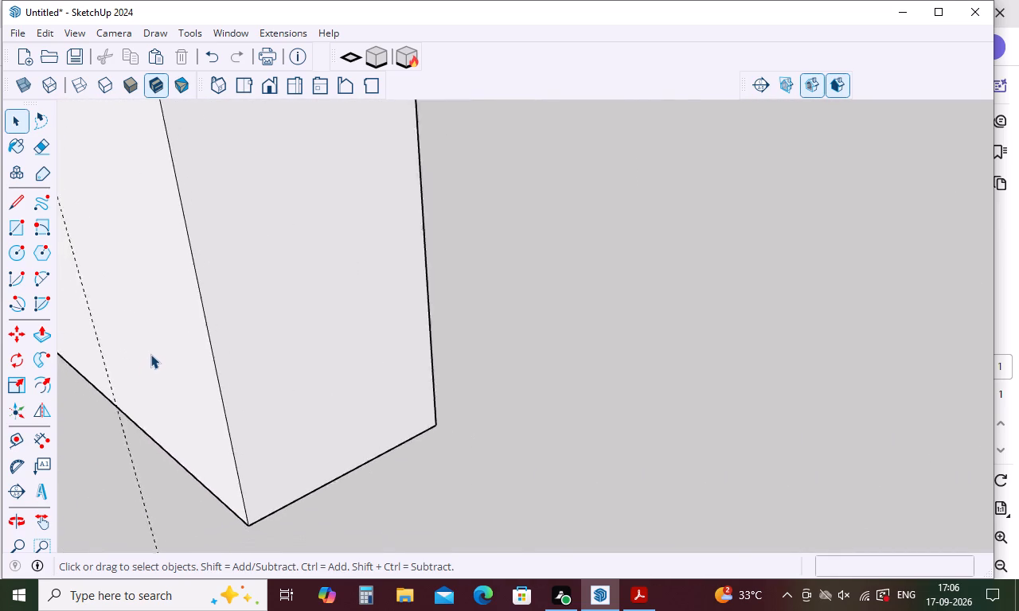
scroll(150, 354, "down", 19)
scroll(190, 372, "down", 5)
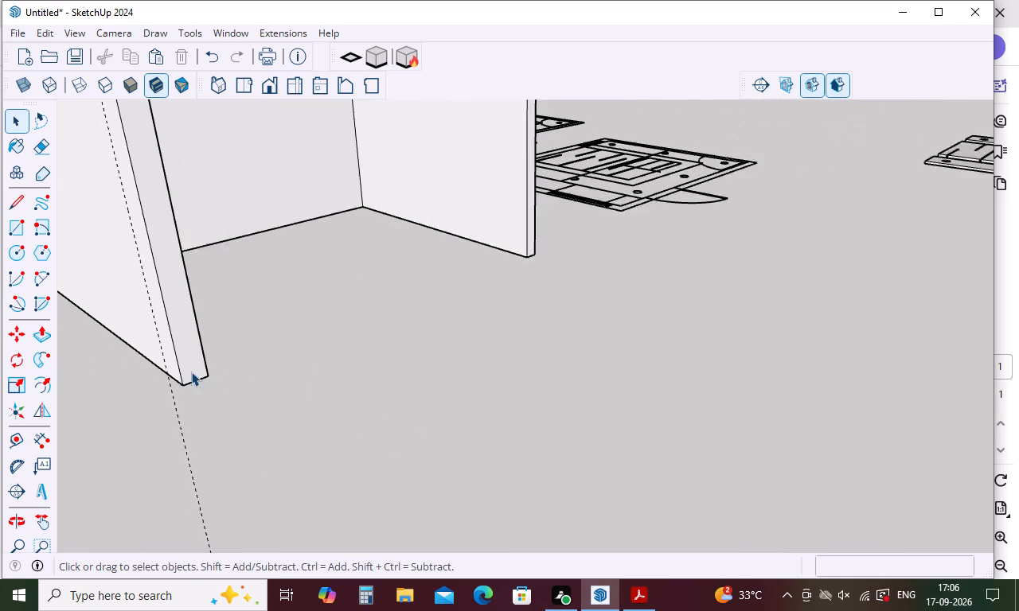
scroll(195, 371, "down", 20)
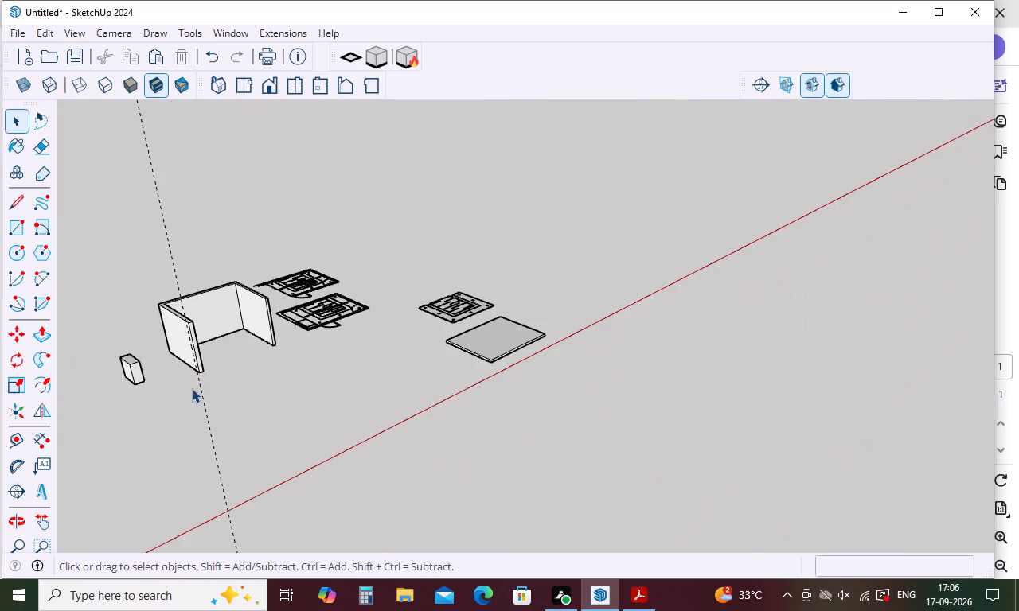
Move the window block by its lower near corner to the point where the guide meets the wall's bottom edge.
middle_click_drag(192, 391, 467, 342)
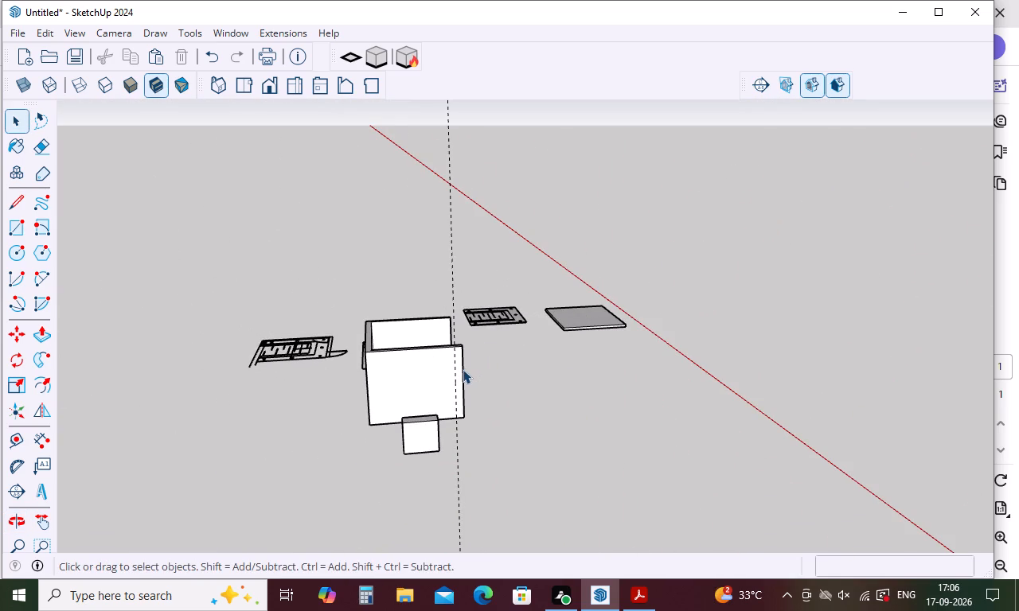
key("space")
key("m")
left_click(436, 451)
scroll(455, 415, "up", 4)
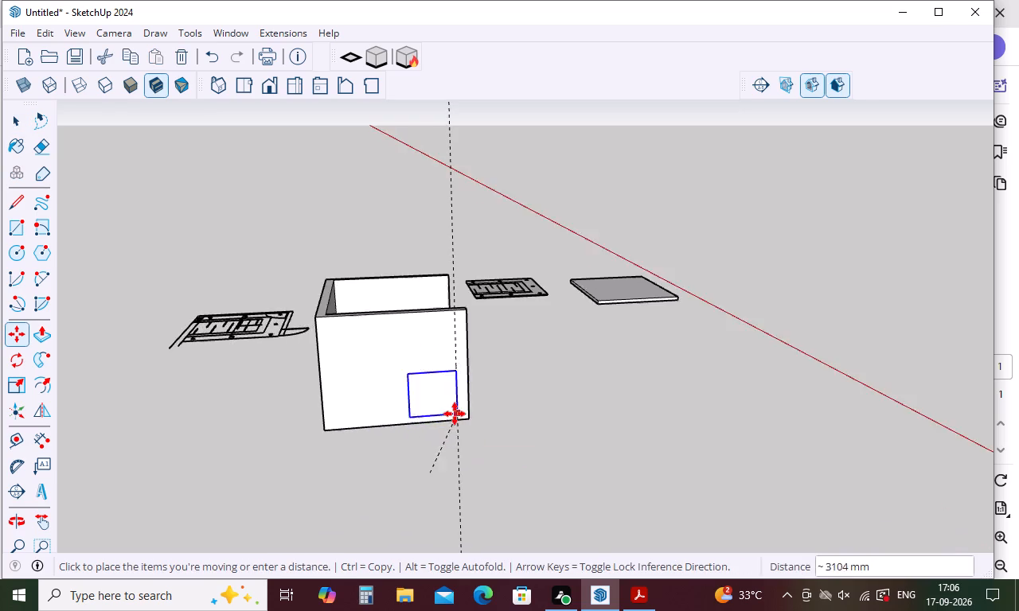
scroll(455, 414, "up", 13)
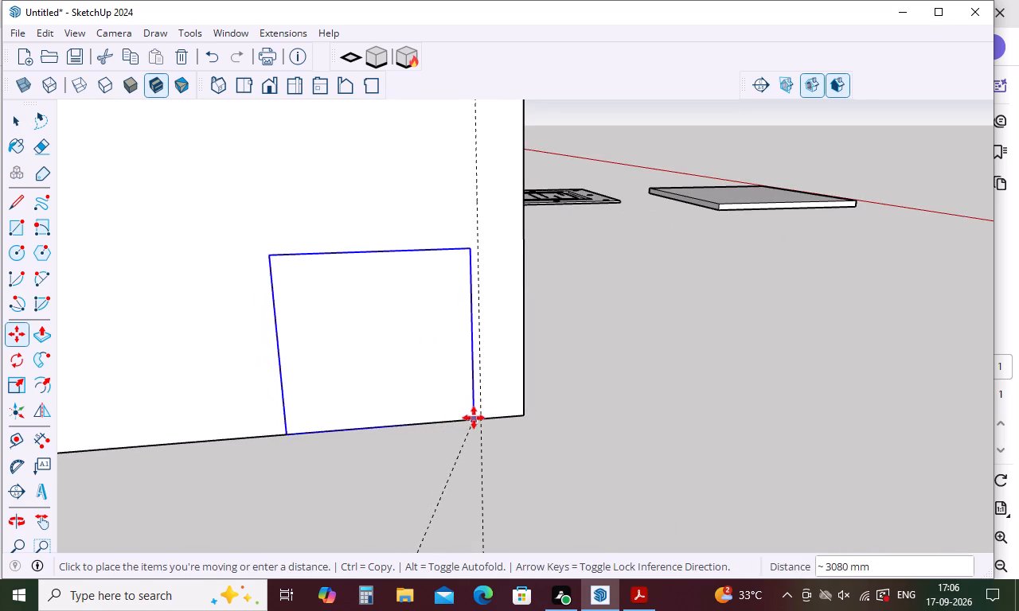
left_click(479, 418)
key("space")
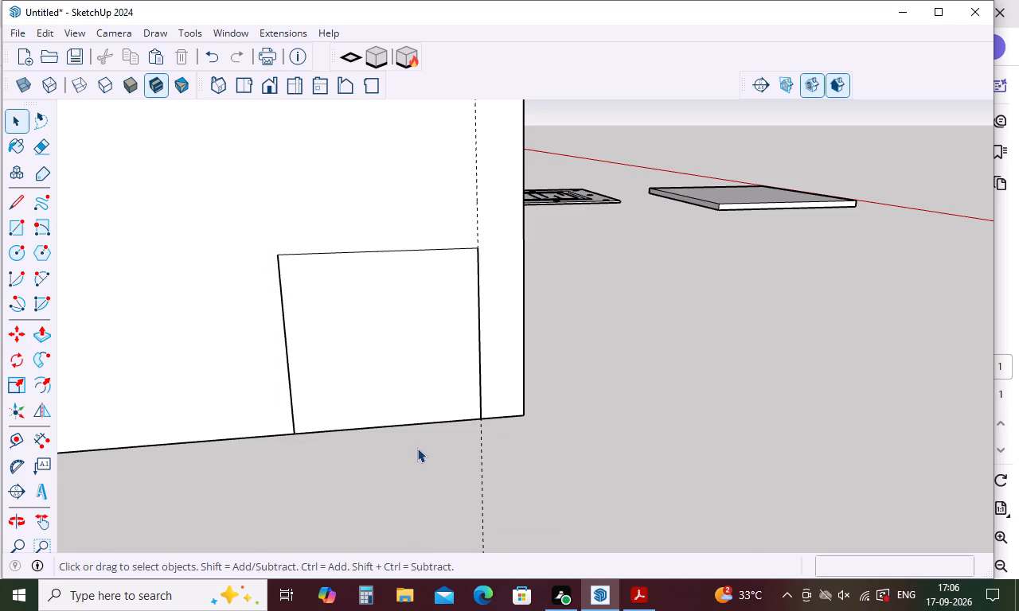
Move the window block straight up 3' from the wall's base along the outer face.
left_click(448, 407)
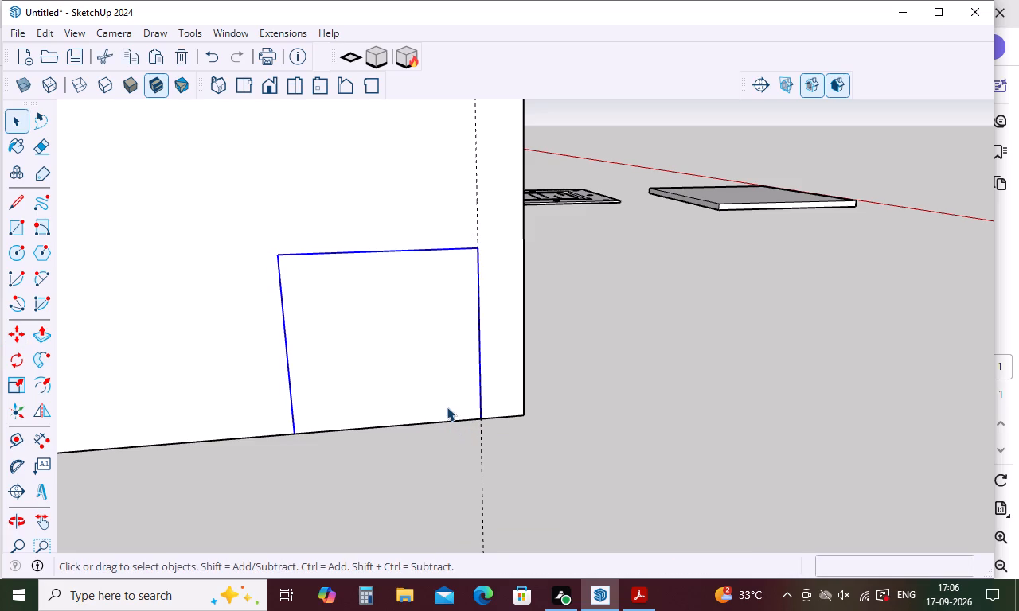
key("m")
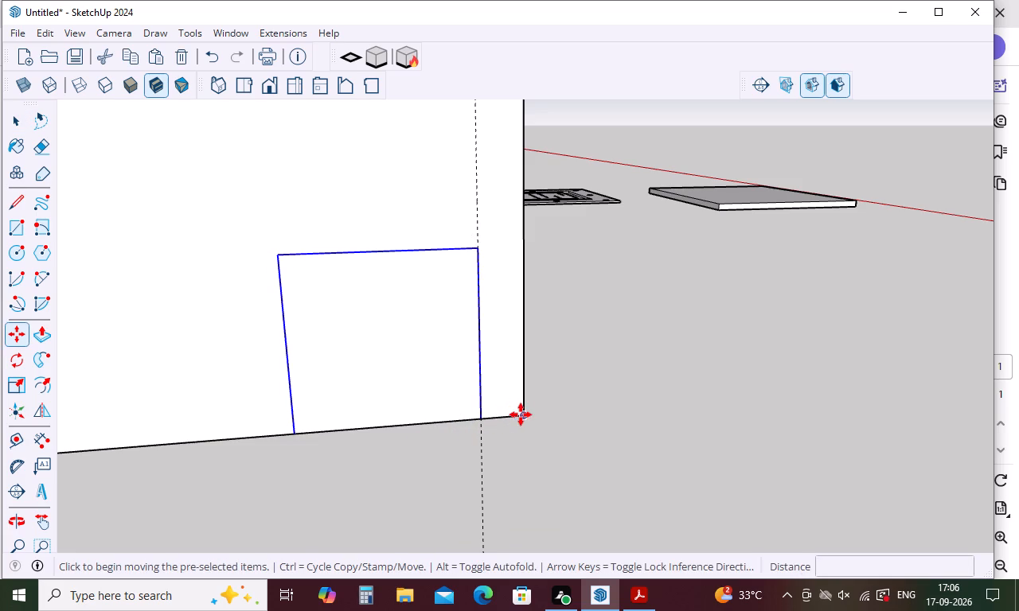
left_click(522, 415)
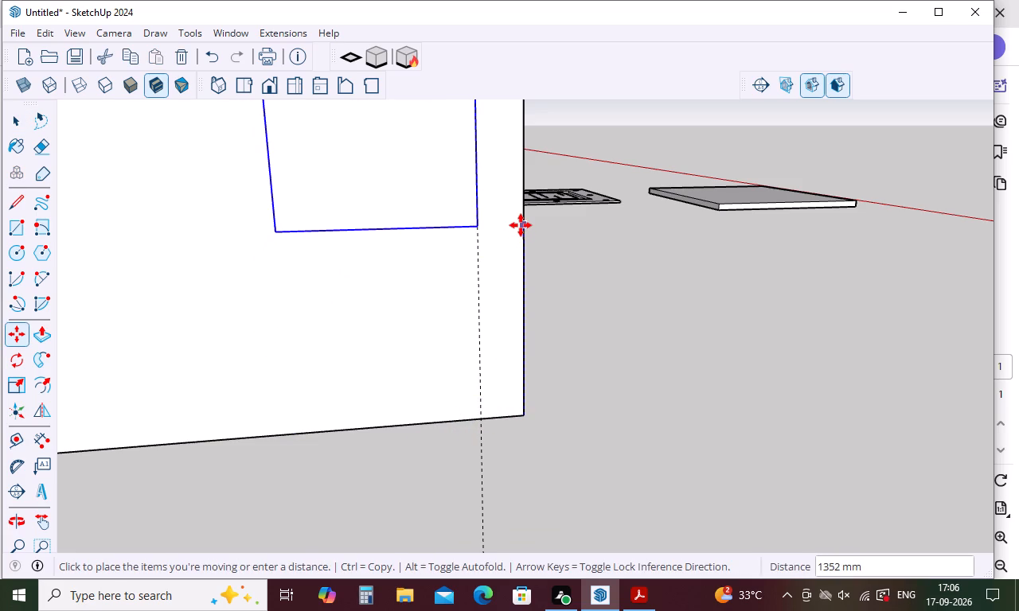
type("3'")
key("Return")
key("space")
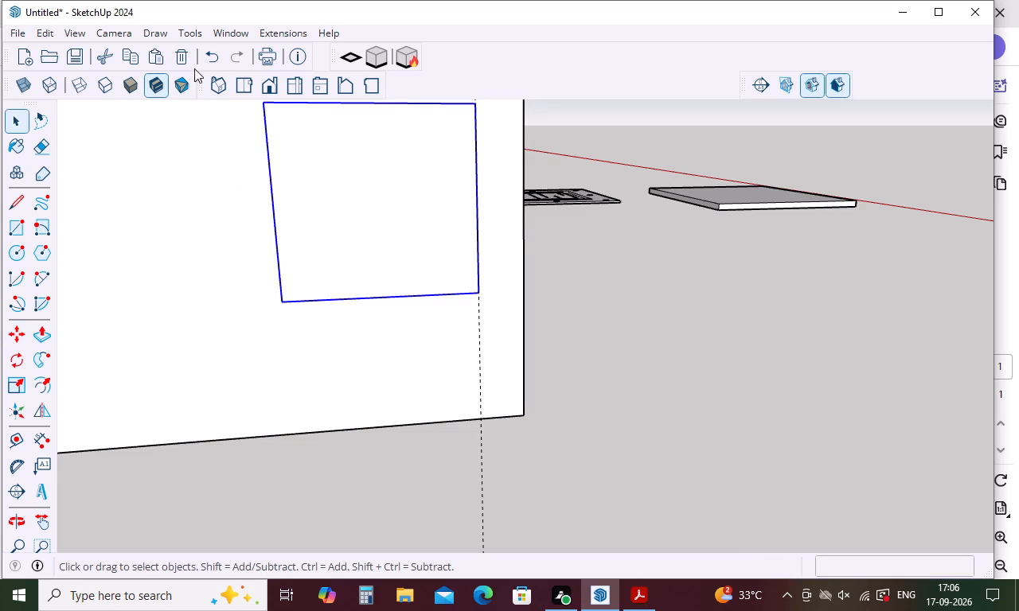
Subtract the window block from the wall solid to cut the window opening.
left_click(192, 29)
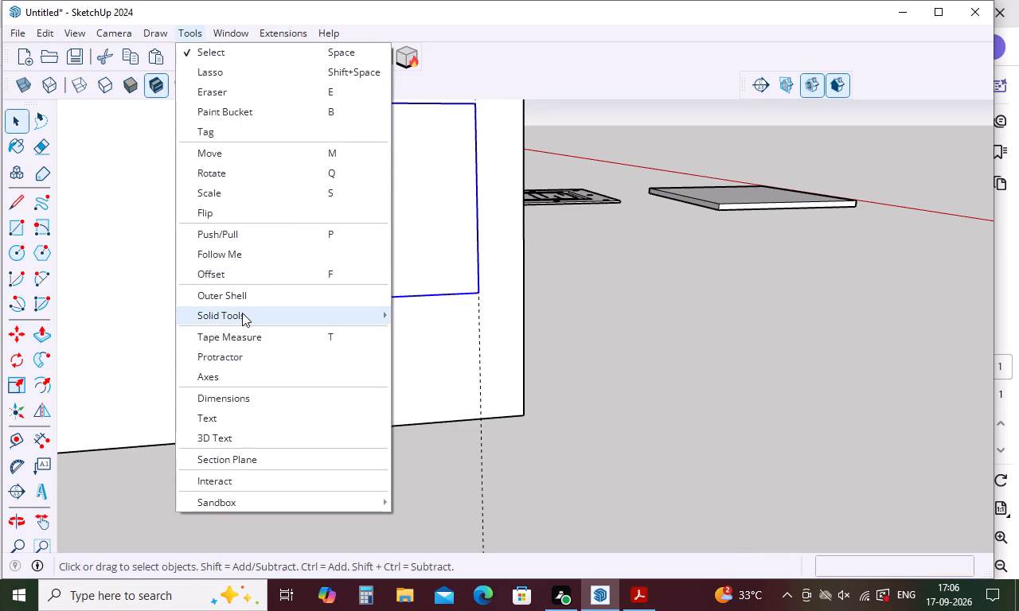
left_click(241, 317)
left_click(412, 351)
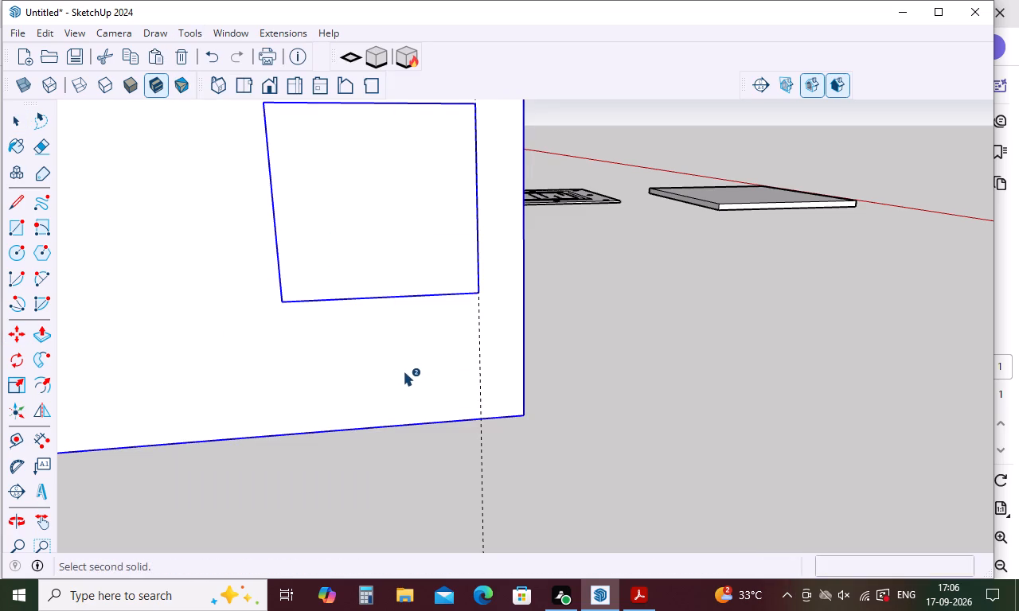
left_click(404, 372)
Examine the cut window opening and the surrounding walls from several angles and distances.
scroll(378, 406, "down", 4)
middle_click_drag(559, 345, 421, 405)
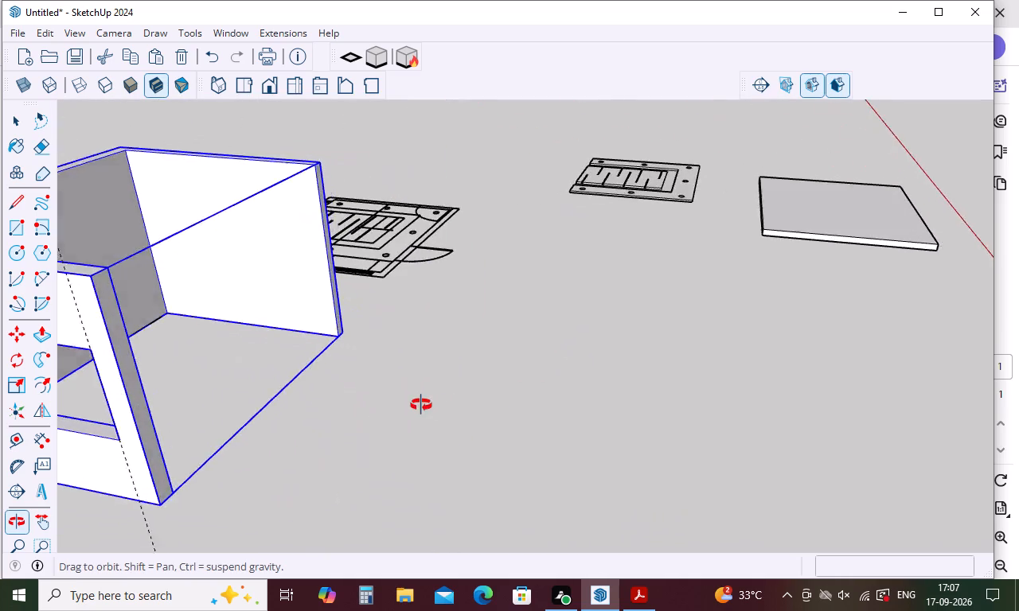
middle_click_drag(421, 405, 690, 342)
middle_click_drag(401, 372, 425, 445)
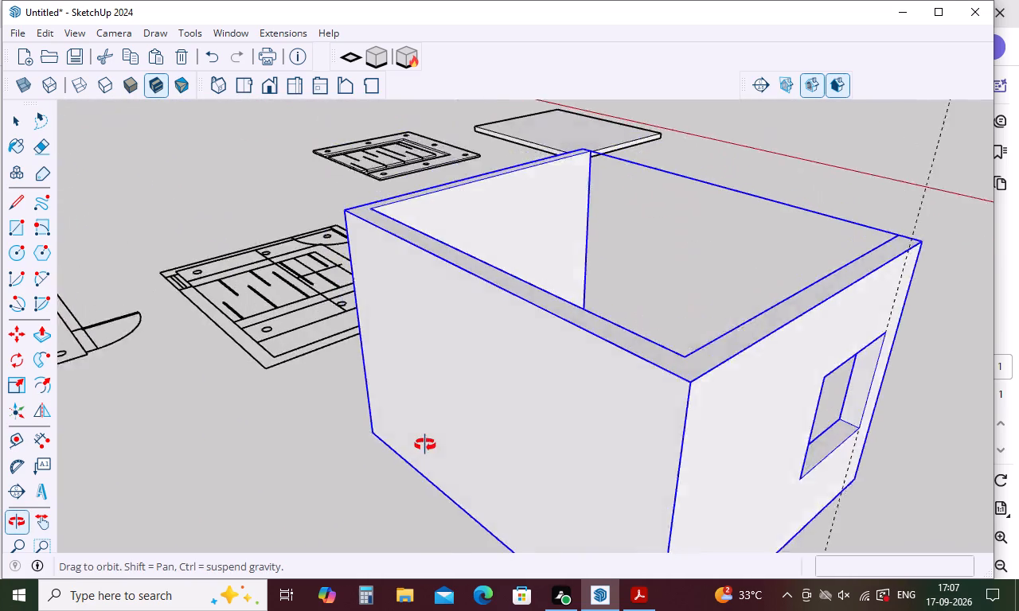
middle_click_drag(425, 445, 495, 389)
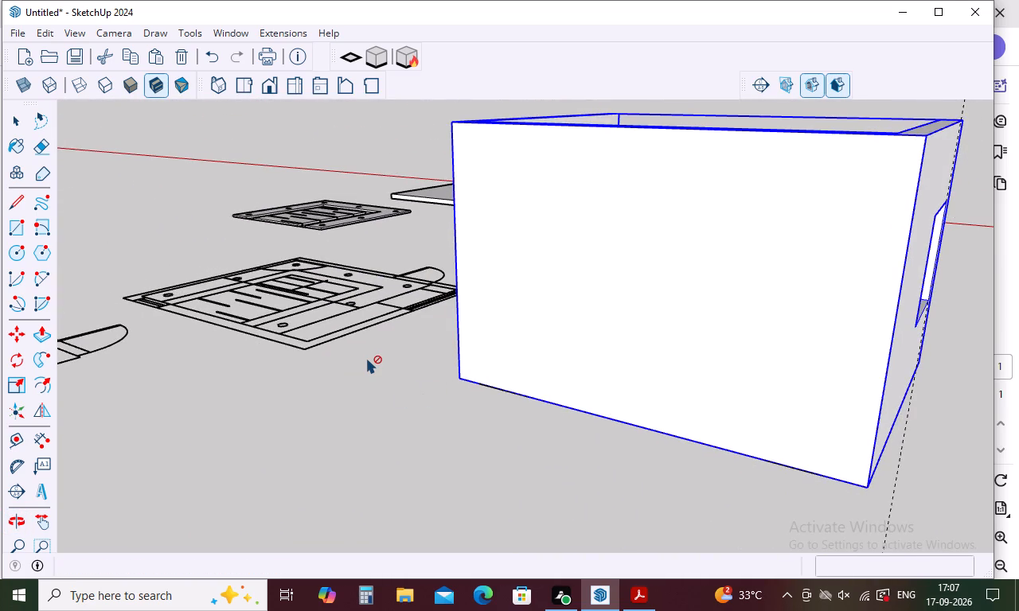
scroll(366, 359, "down", 4)
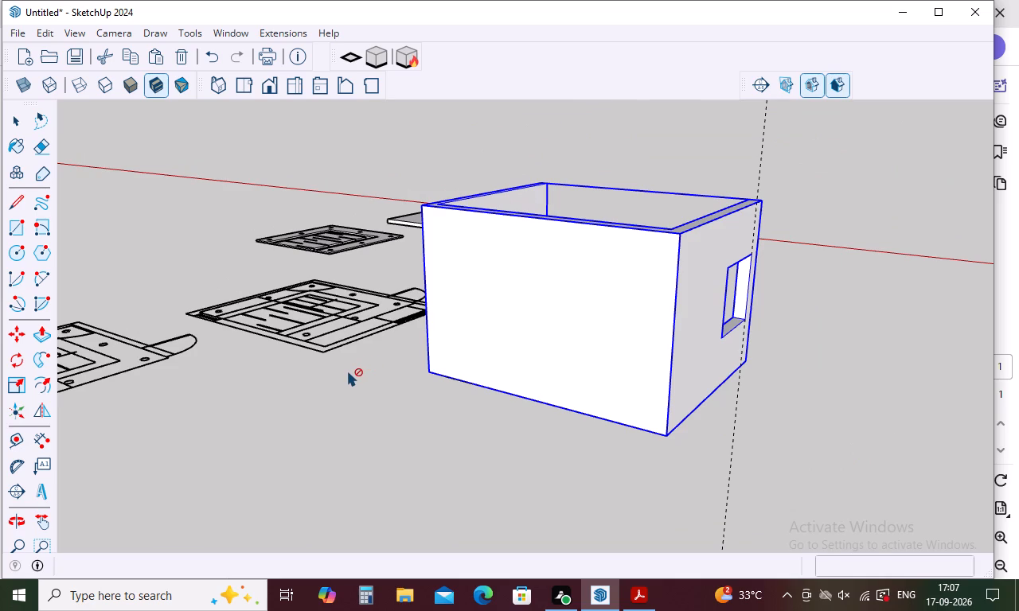
scroll(344, 374, "down", 1)
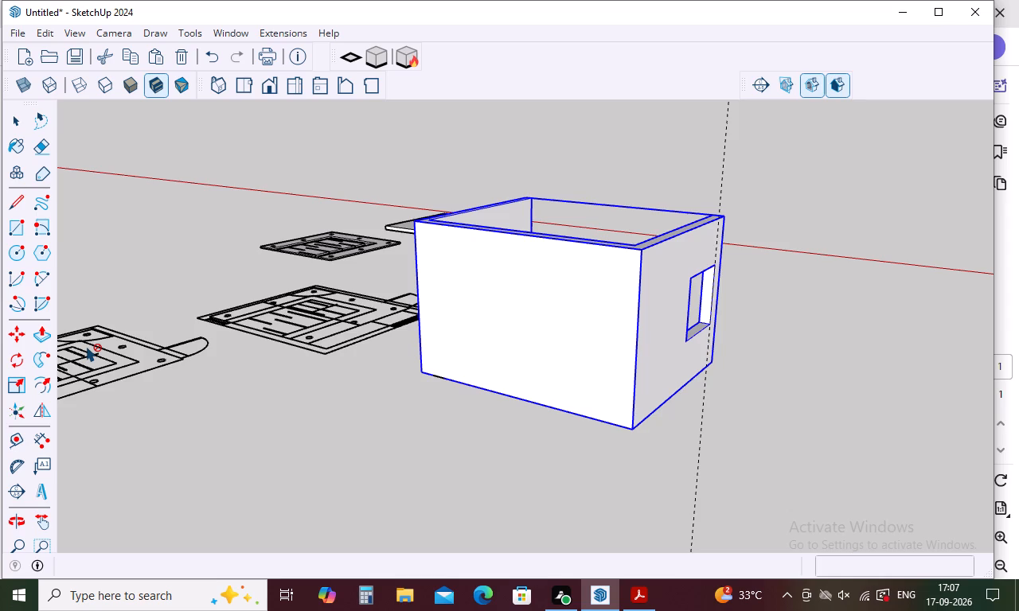
middle_click_drag(402, 403, 287, 394)
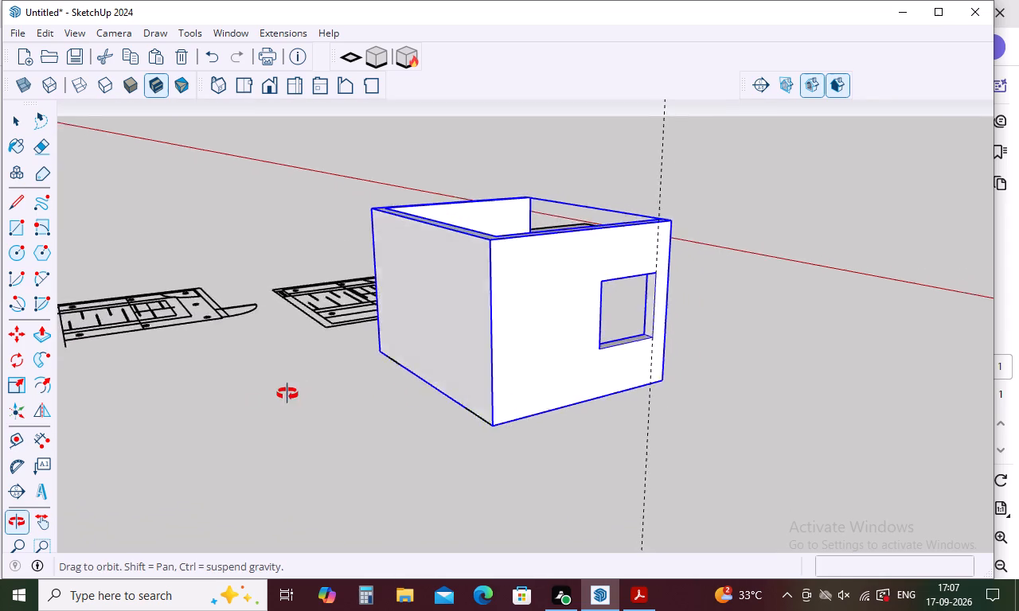
middle_click_drag(287, 394, 197, 530)
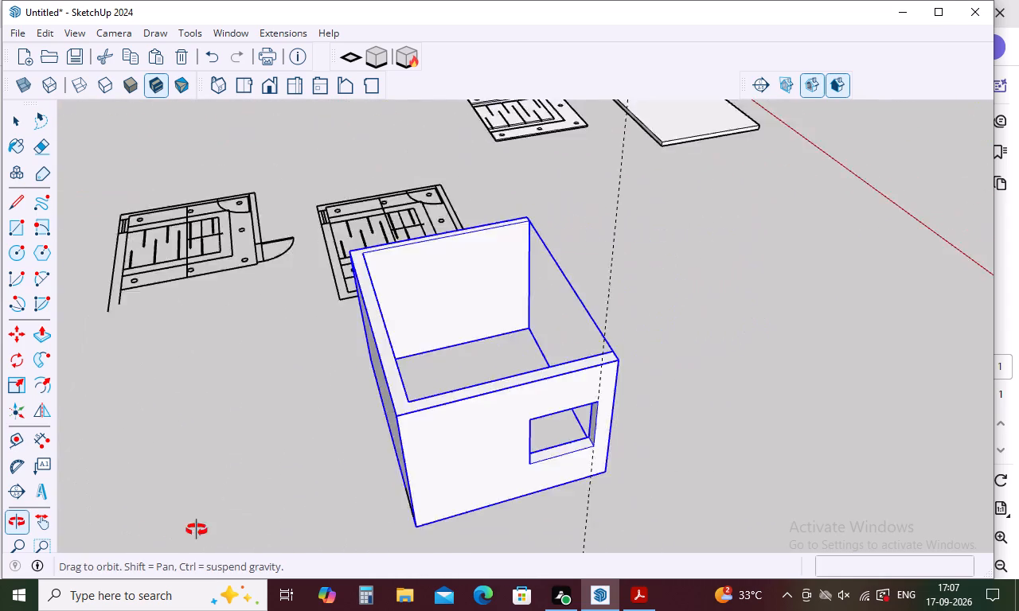
middle_click_drag(197, 530, 148, 534)
Measure the width of the smaller window in the floor plan along the inner wall line.
scroll(314, 388, "down", 4)
middle_click_drag(422, 282, 407, 466)
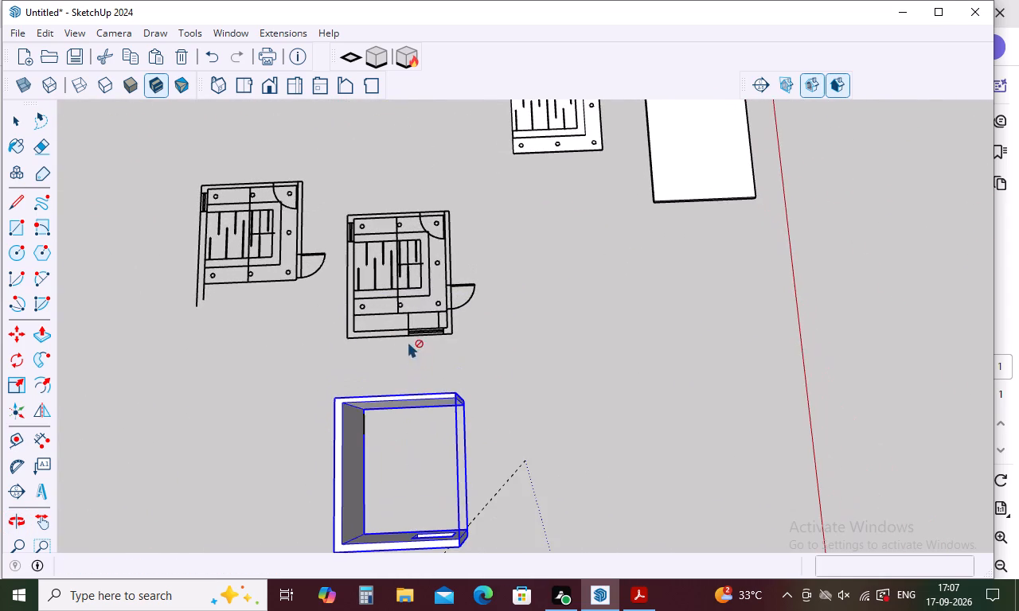
scroll(338, 259, "up", 12)
key("space")
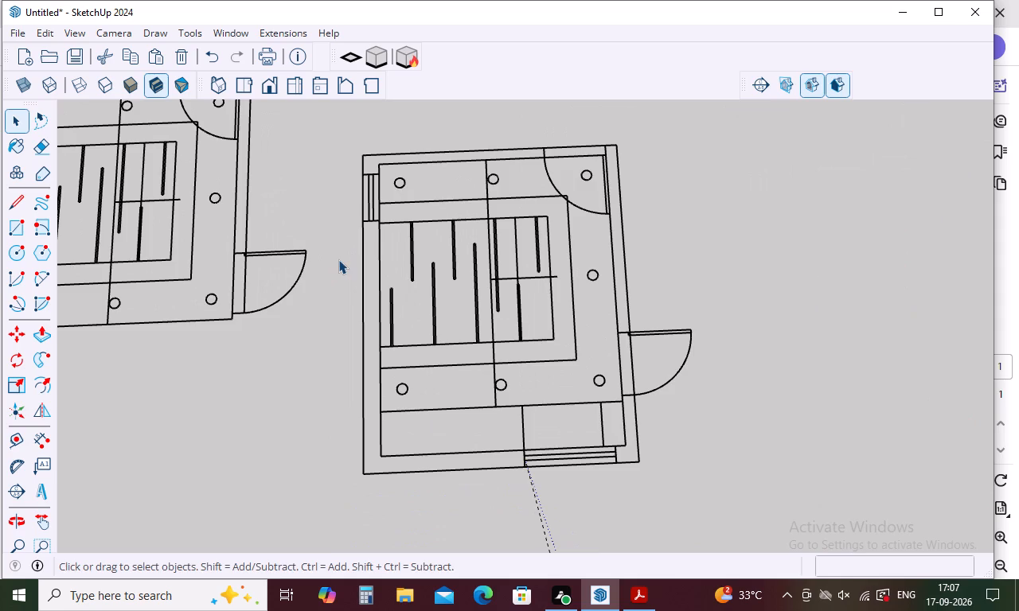
left_click(44, 441)
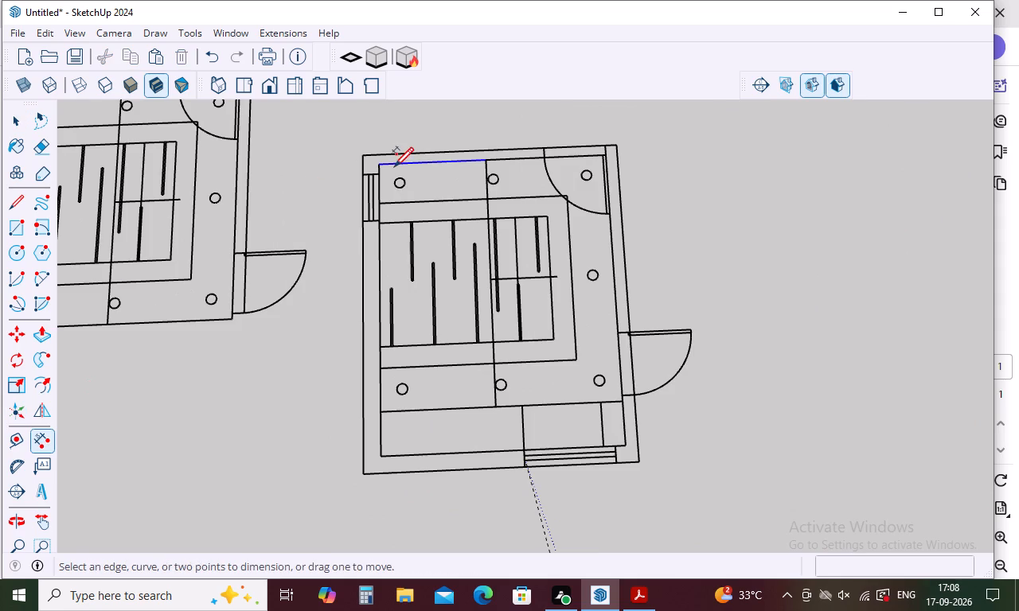
left_click(380, 173)
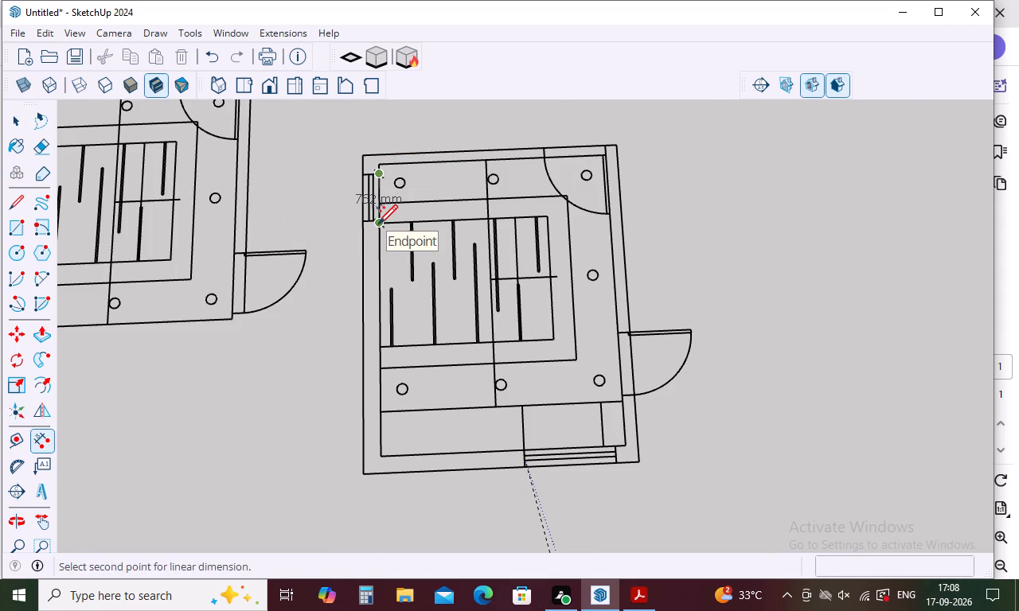
scroll(374, 215, "up", 8)
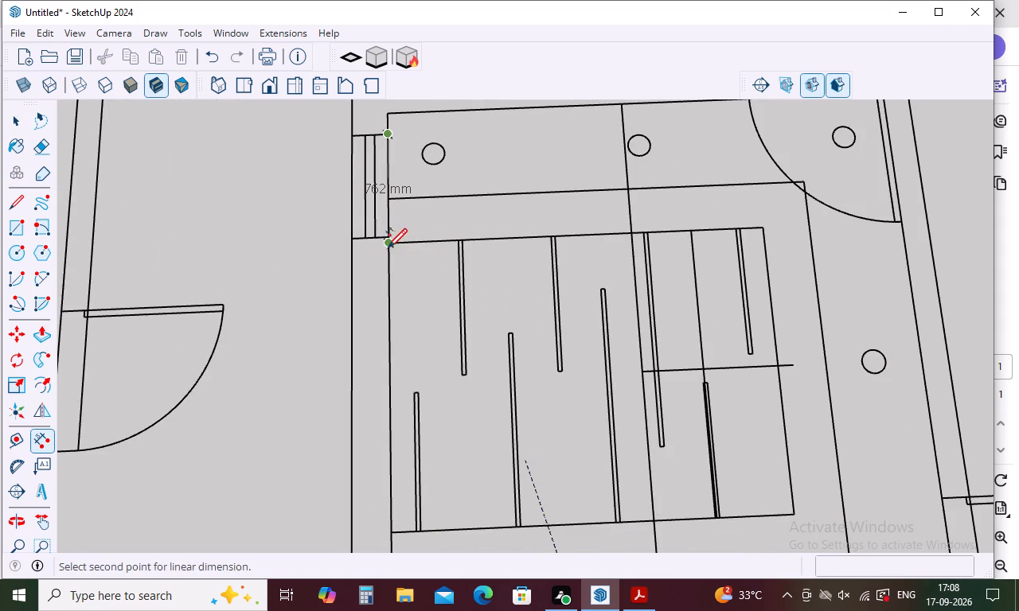
key("Escape")
scroll(373, 157, "down", 20)
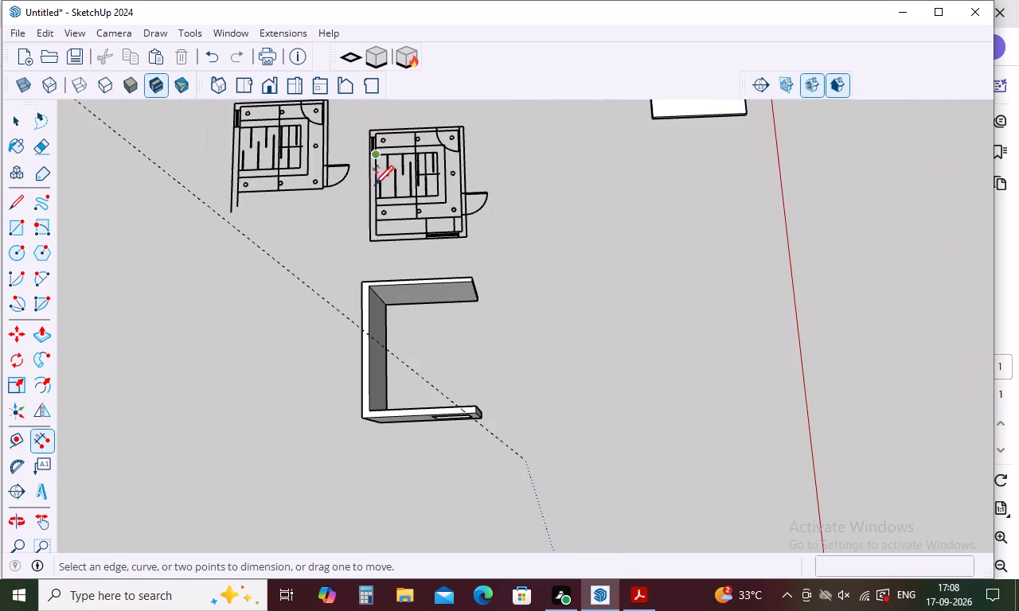
key("space")
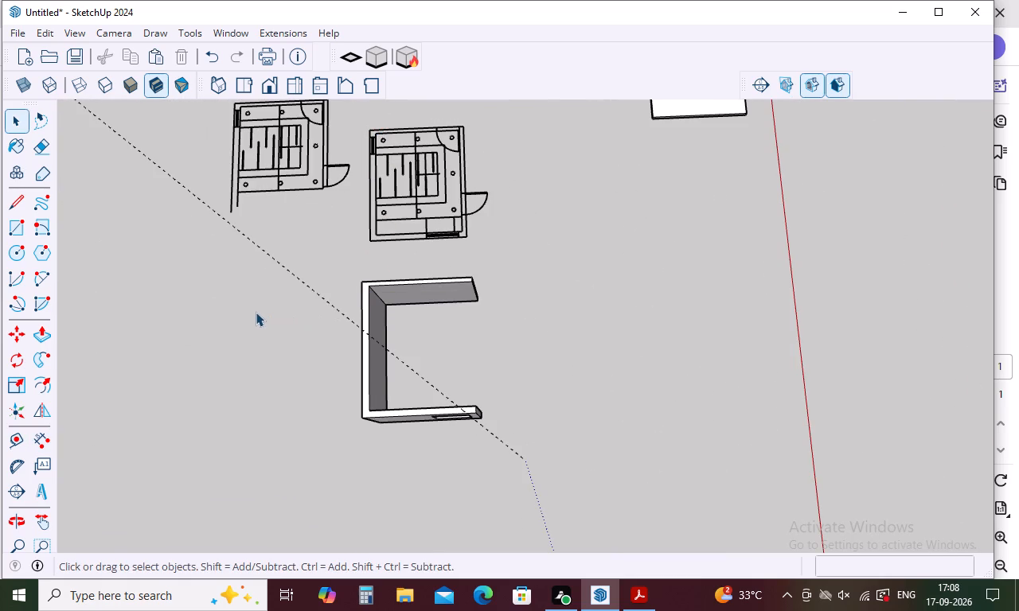
Draw a 720 by 500 mm rectangle on the ground in the empty area beside the wall model.
key("r")
left_click(211, 305)
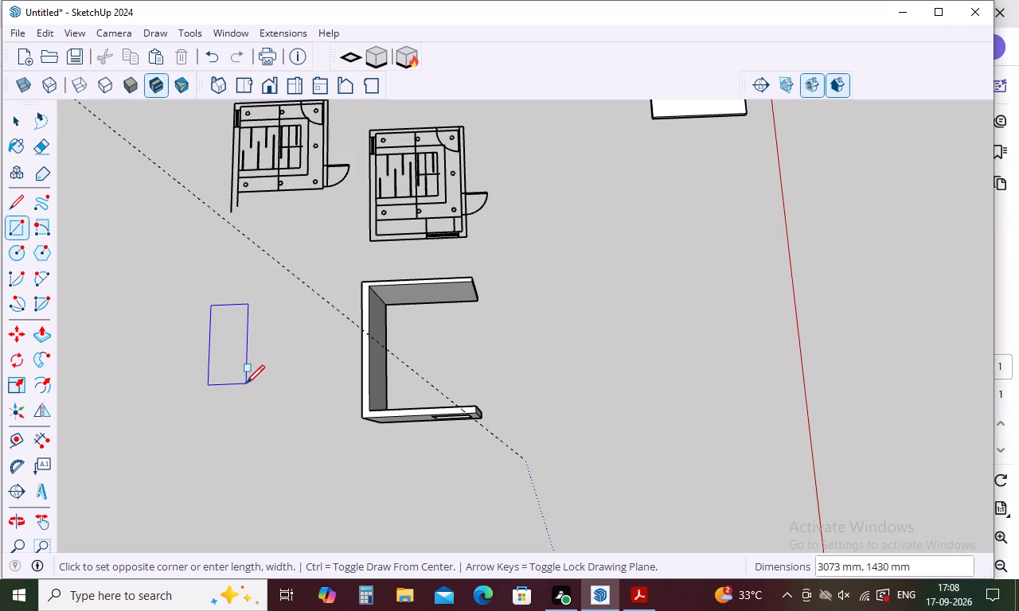
key("7")
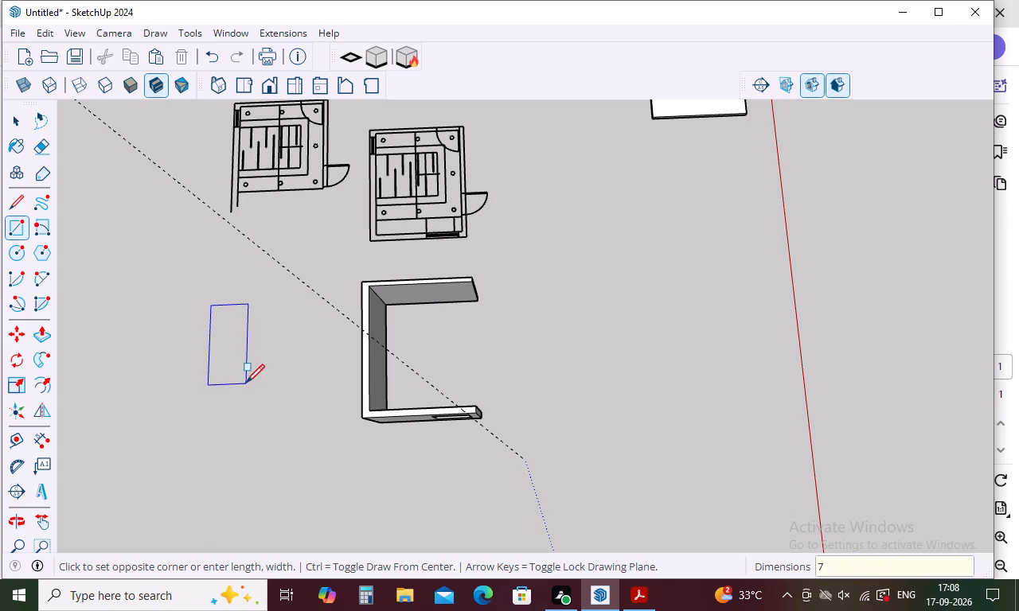
key("2")
type("0,")
type("50")
key("0")
key("Return")
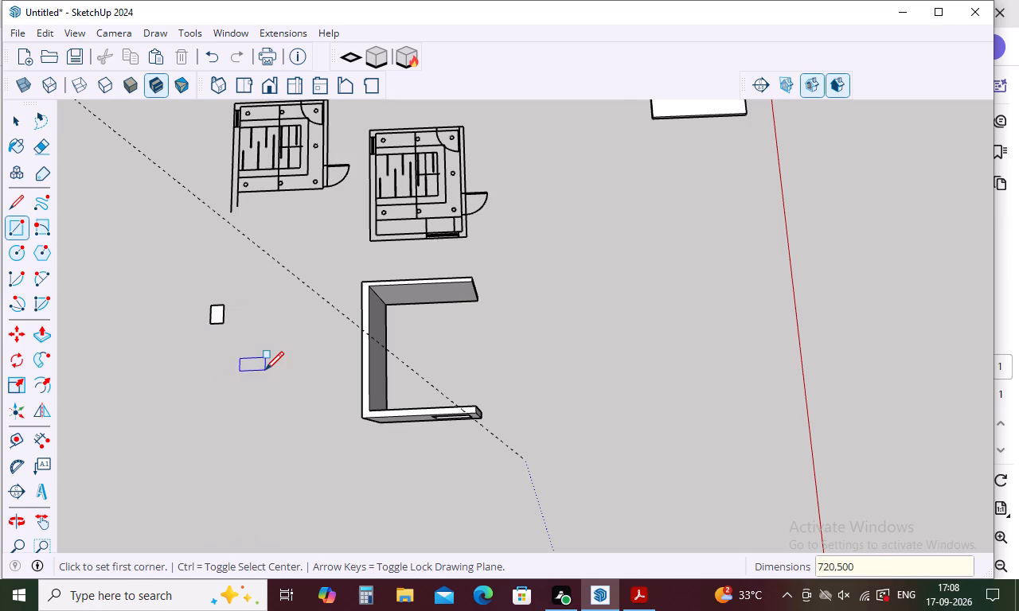
key("space")
Make the new rectangle's face and edges into a group.
middle_click_drag(320, 326, 143, 299)
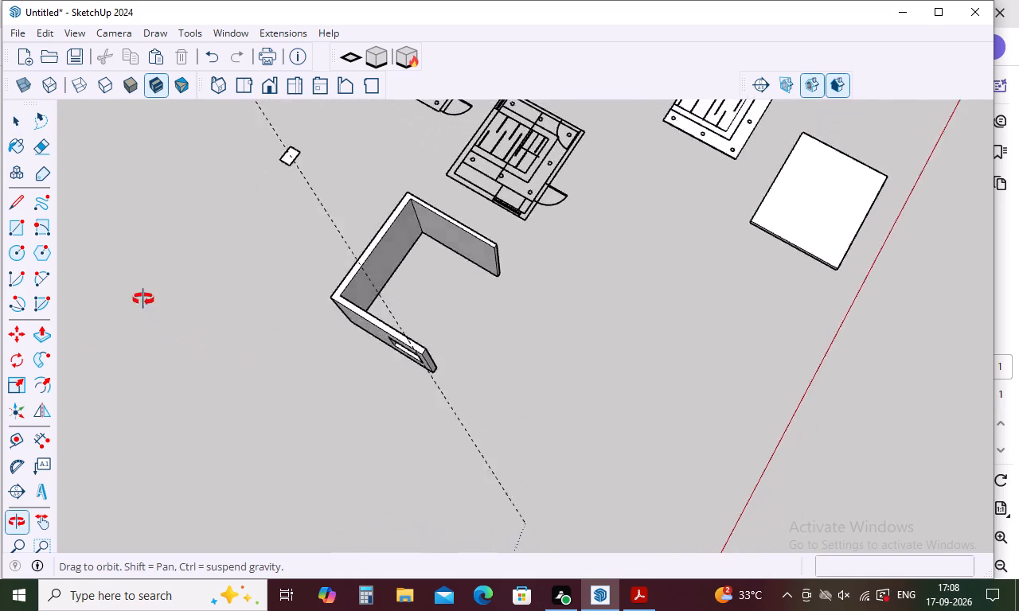
middle_click_drag(143, 299, 0, 224)
scroll(265, 364, "down", 4)
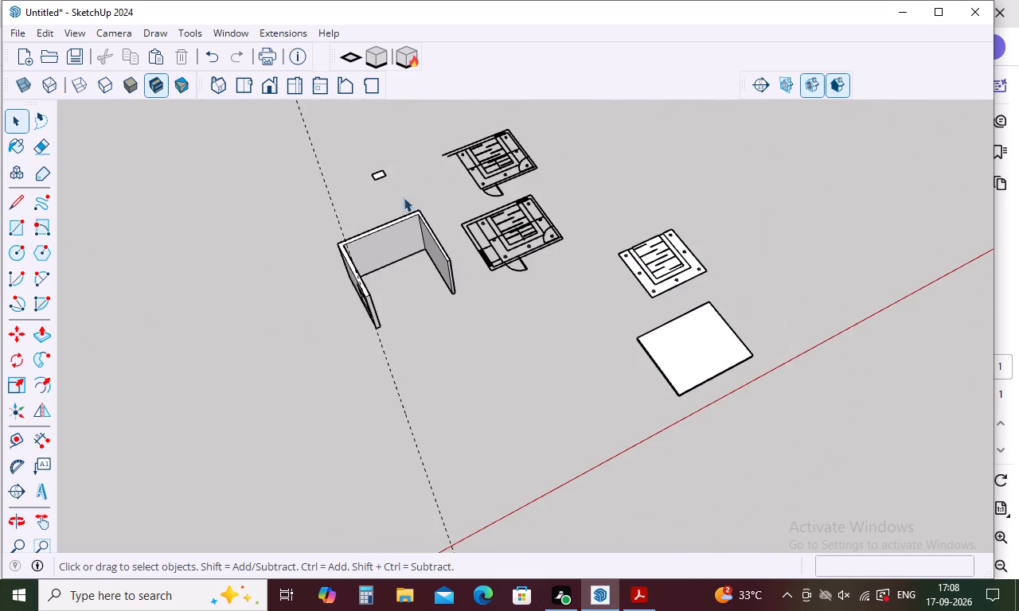
scroll(426, 132, "up", 14)
scroll(375, 185, "up", 10)
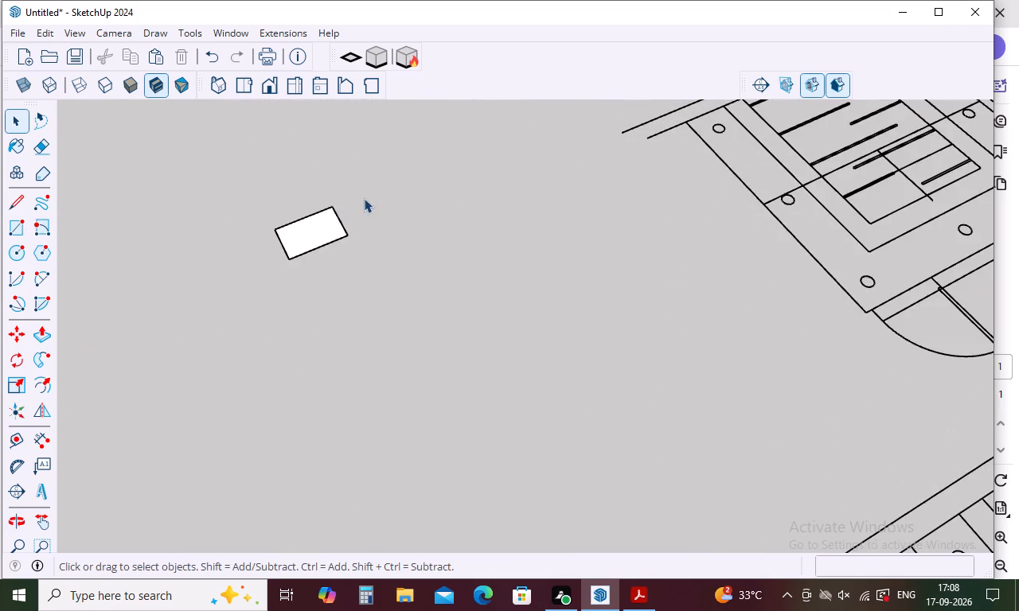
scroll(361, 231, "up", 4)
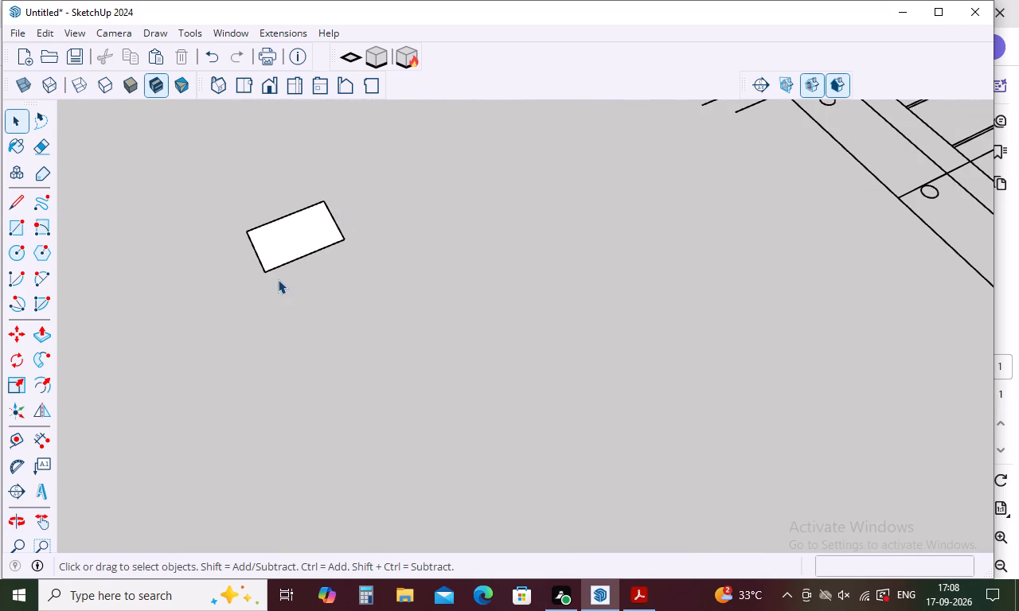
triple_click(322, 235)
left_click(322, 235)
right_click(322, 235)
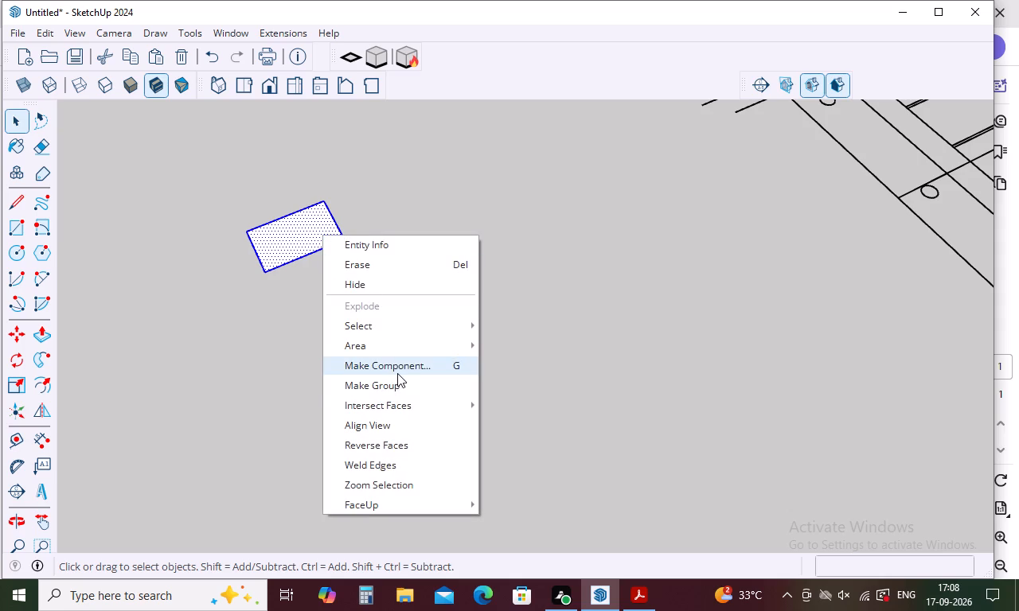
left_click(396, 386)
key("space")
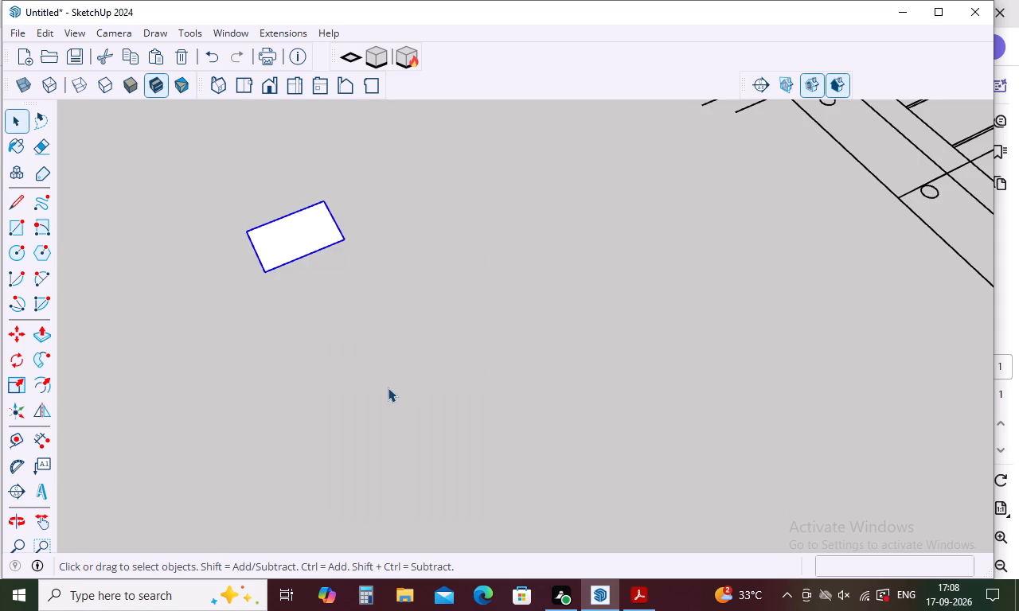
Extrude the rectangle inside its group upward by 4' with Push/Pull and exit the group.
double_click(295, 254)
key("p")
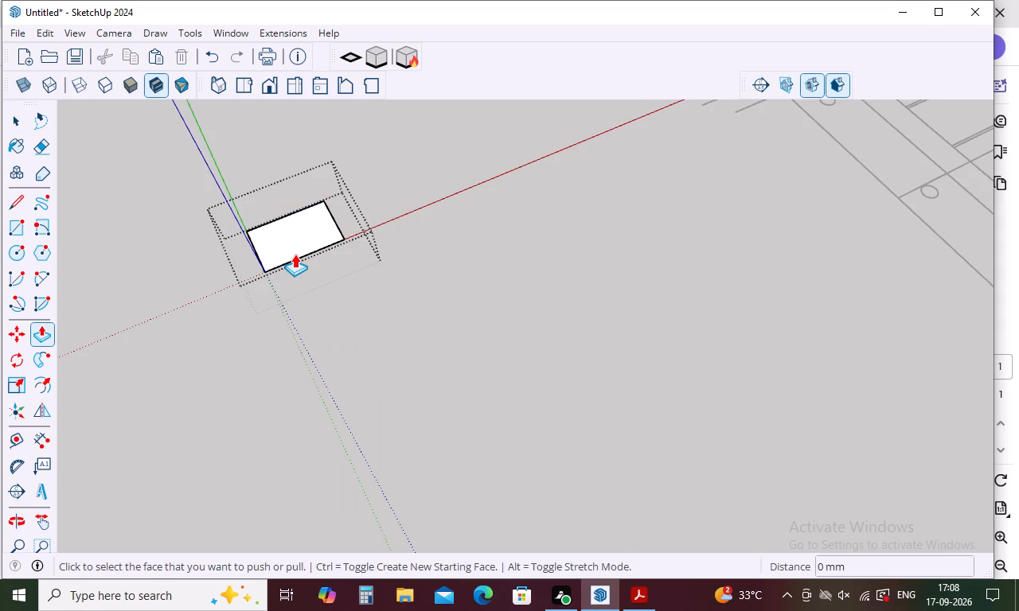
left_click(283, 239)
scroll(249, 163, "down", 5)
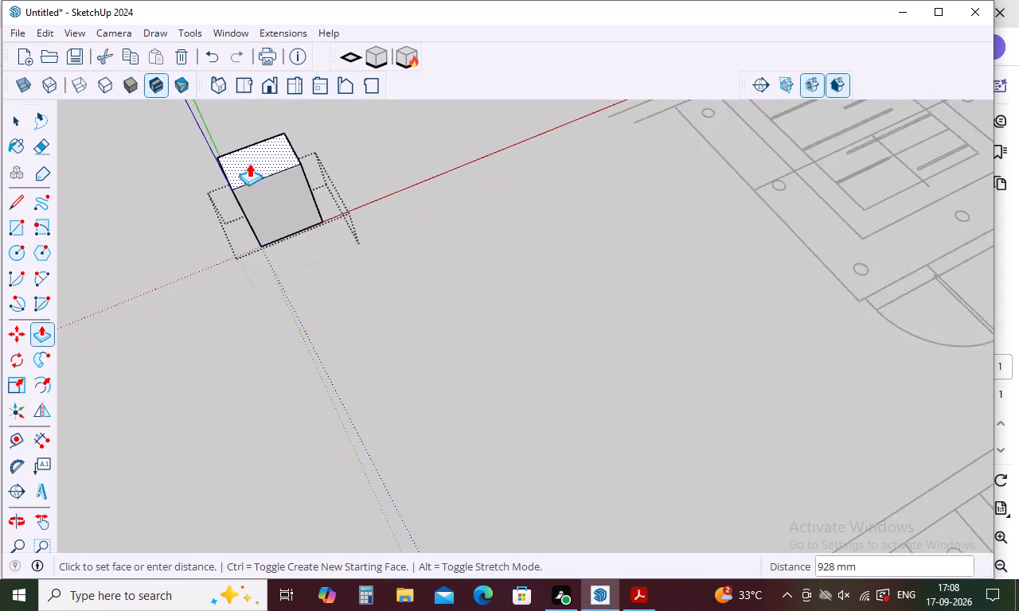
scroll(249, 163, "down", 2)
type("4'")
key("space")
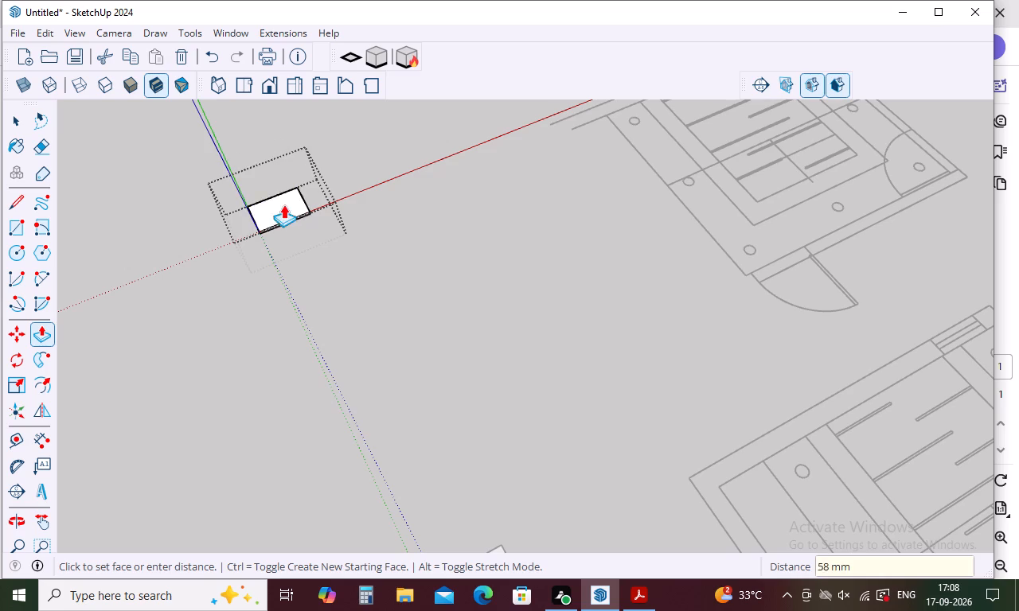
type("4'")
key("Return")
key("space")
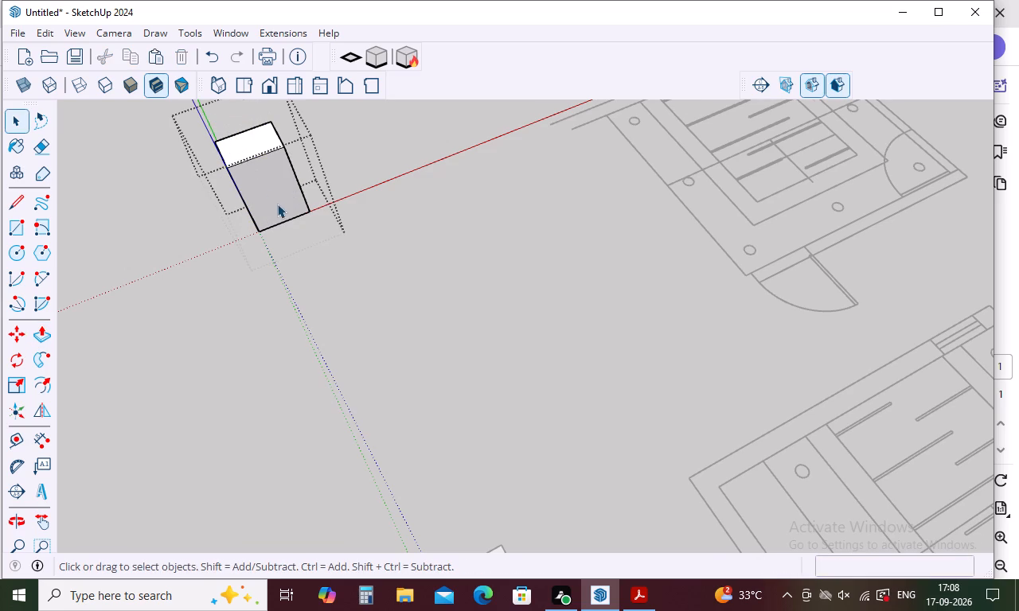
scroll(280, 205, "down", 1)
left_click(326, 238)
left_click(436, 274)
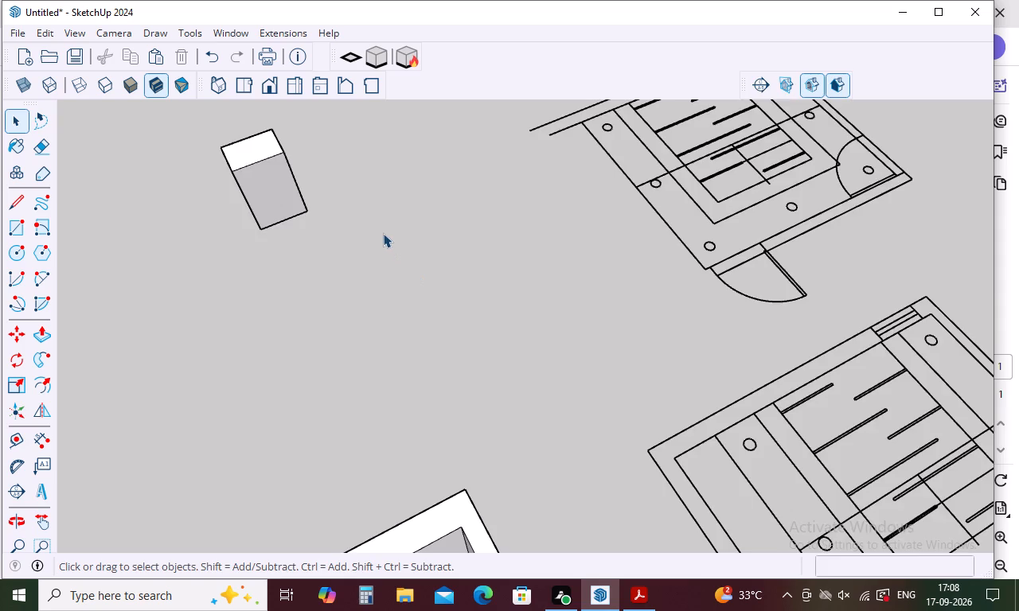
Measure the distance from the floor plan's outer corner to the near end of the smaller window along the outer wall line.
scroll(383, 233, "down", 3)
middle_click_drag(381, 239, 816, 98)
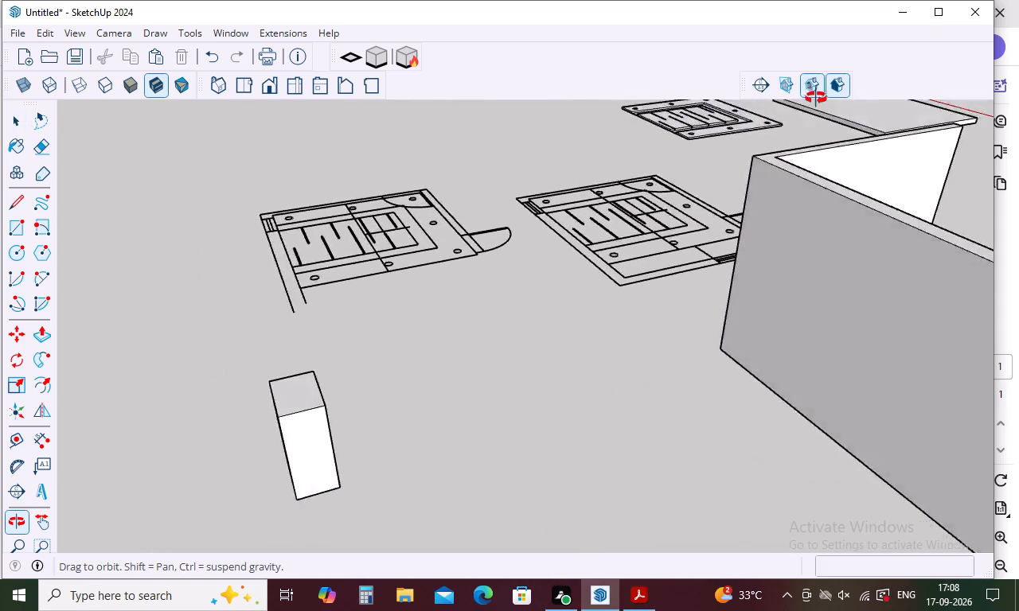
middle_click_drag(816, 98, 923, 43)
middle_click_drag(584, 251, 564, 276)
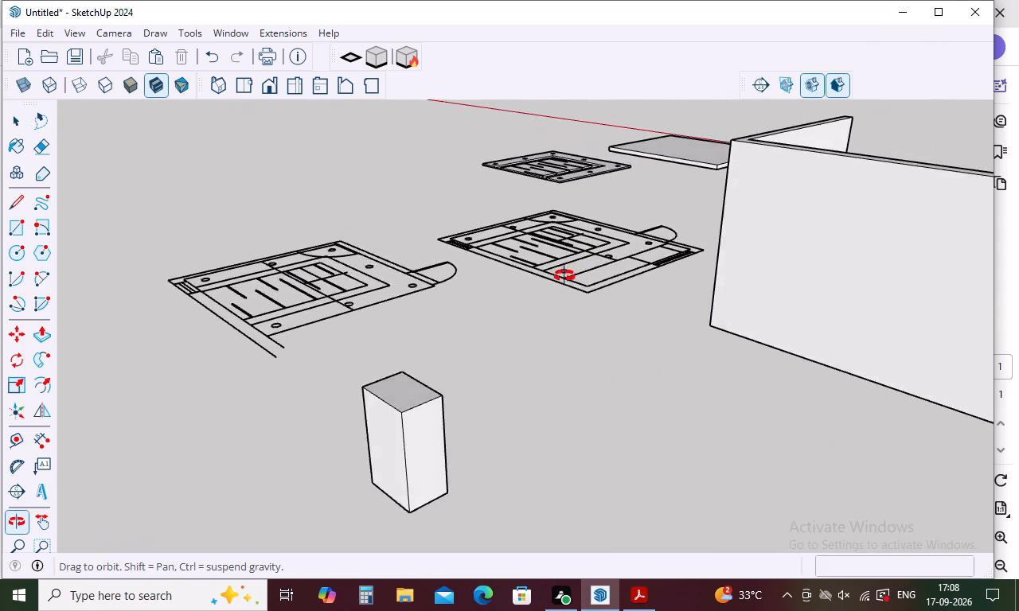
middle_click_drag(564, 276, 840, 281)
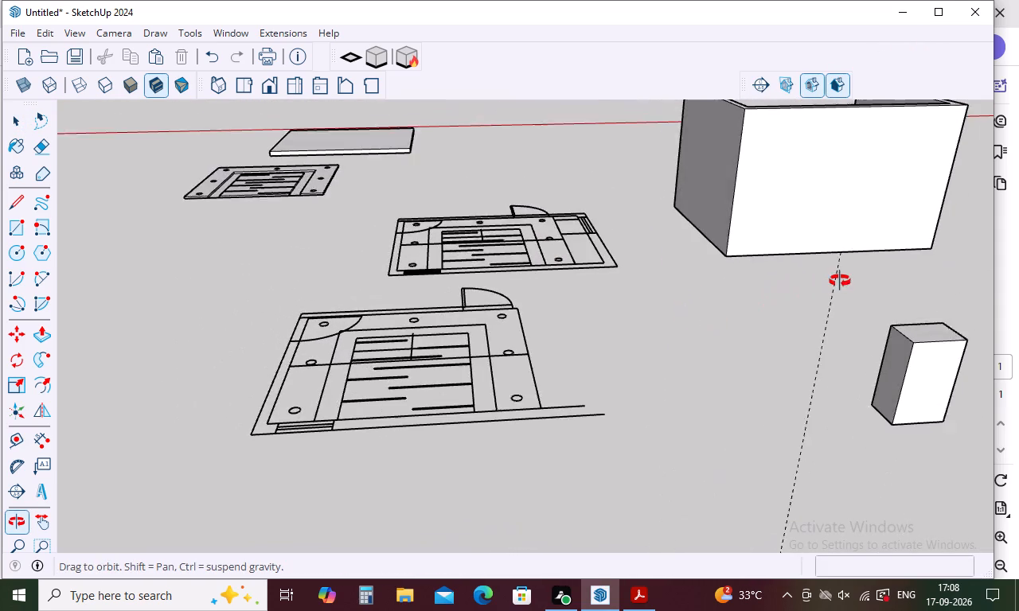
middle_click_drag(840, 281, 855, 274)
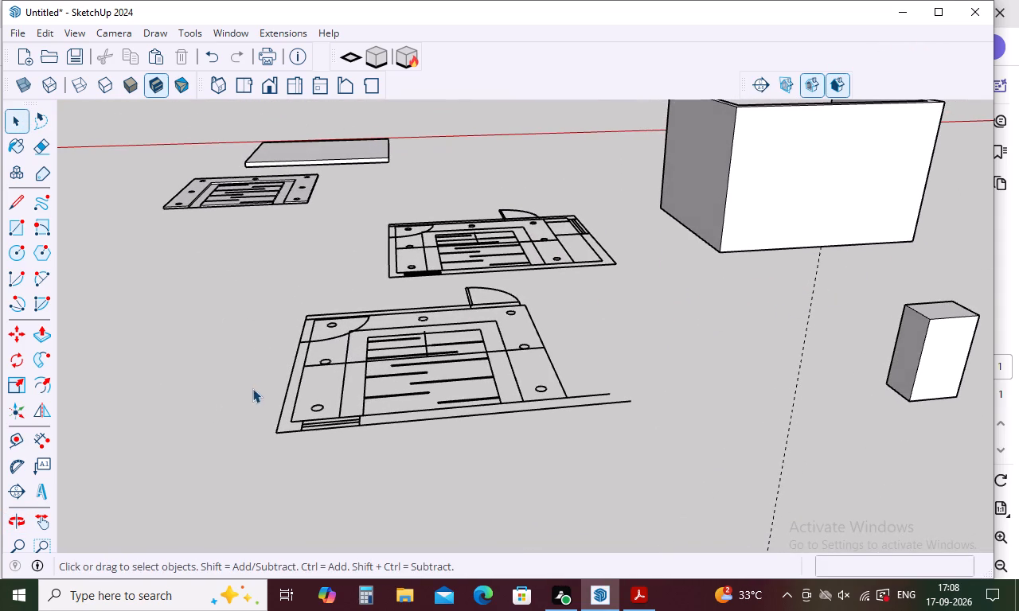
left_click(49, 435)
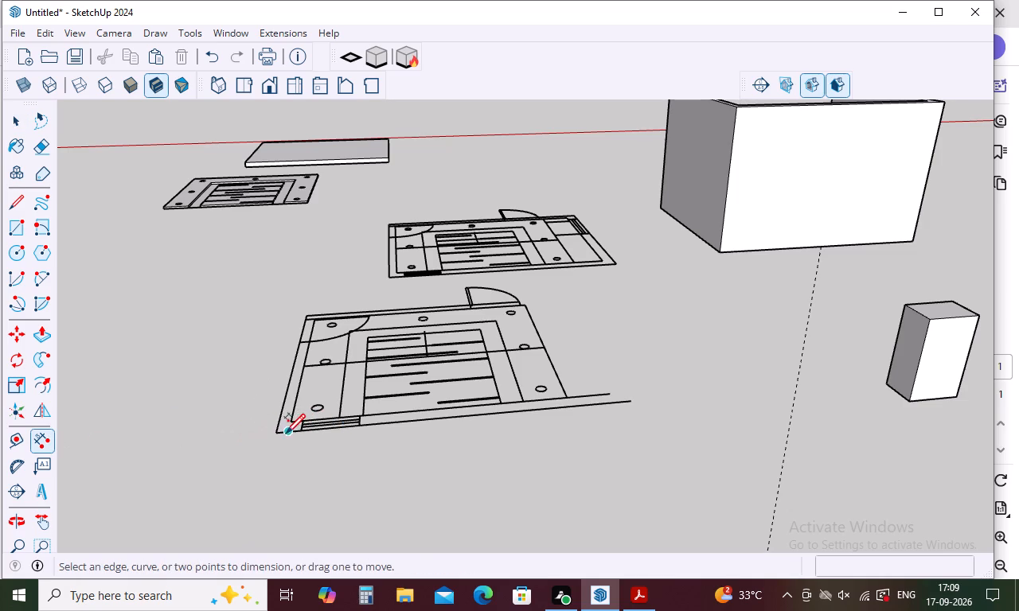
left_click(276, 435)
scroll(295, 430, "up", 3)
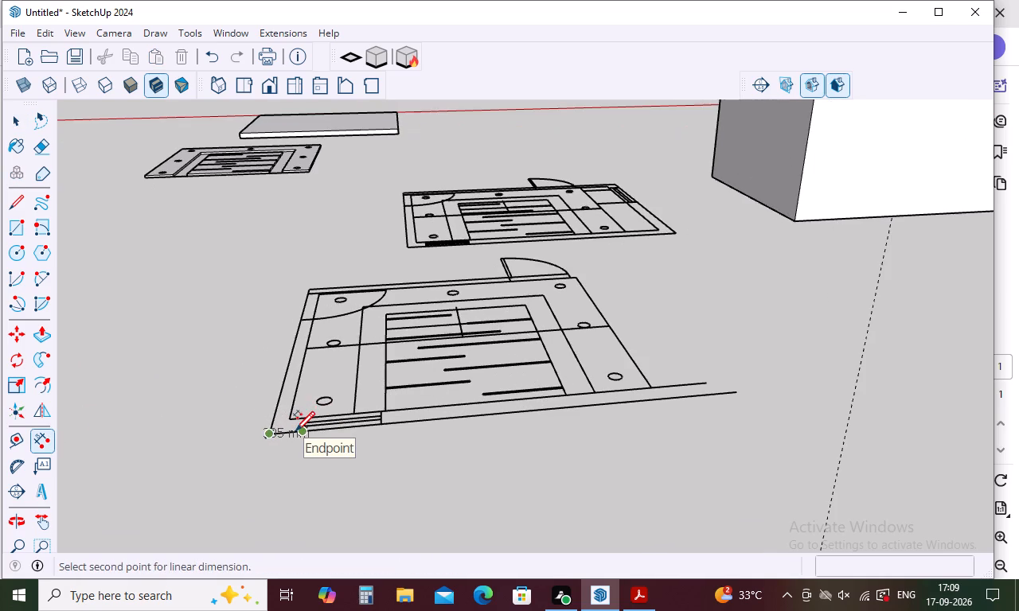
middle_click_drag(295, 430, 313, 478)
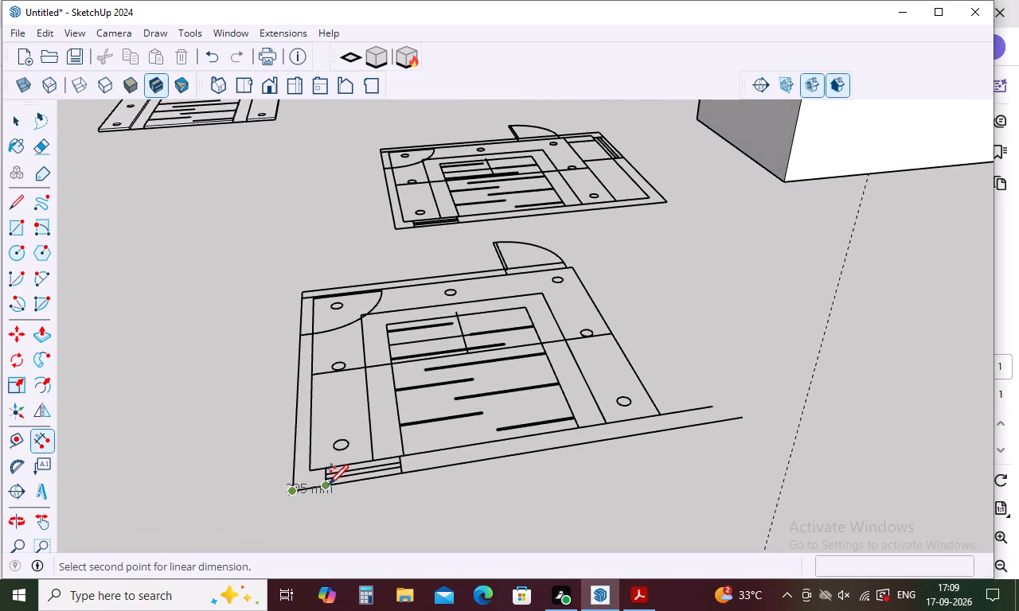
left_click(329, 483)
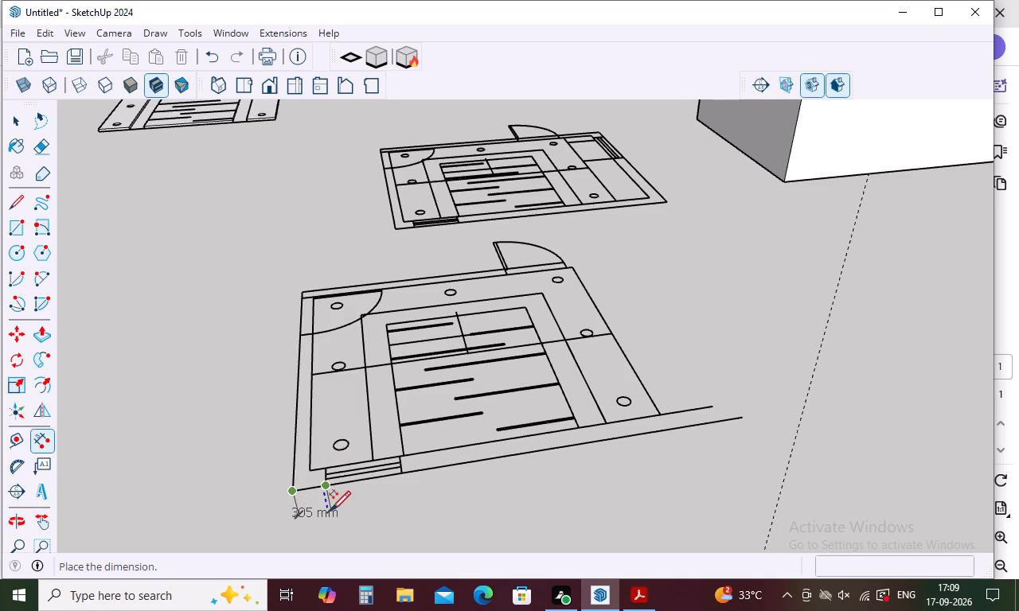
key("Escape")
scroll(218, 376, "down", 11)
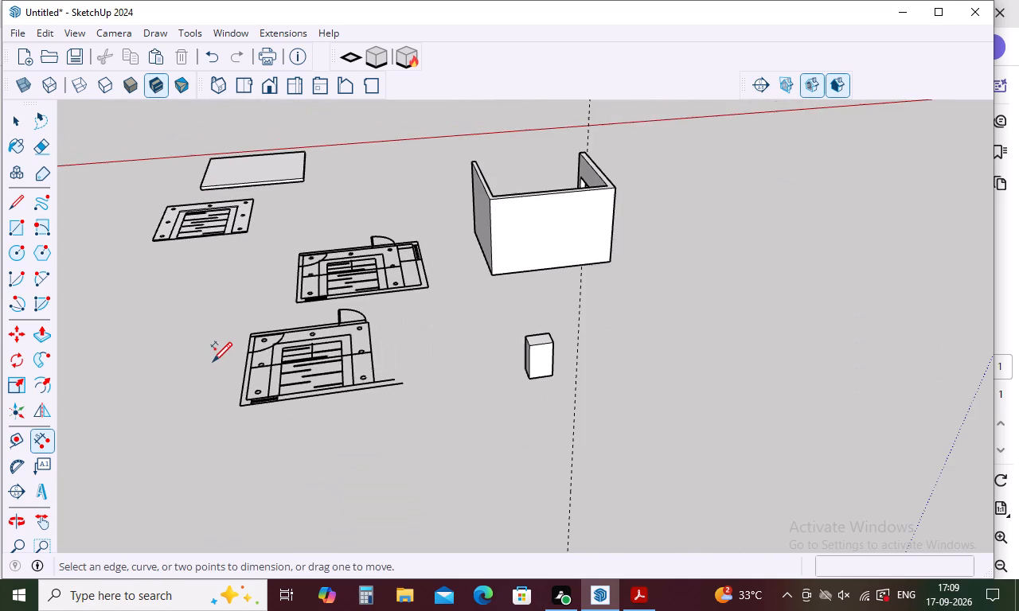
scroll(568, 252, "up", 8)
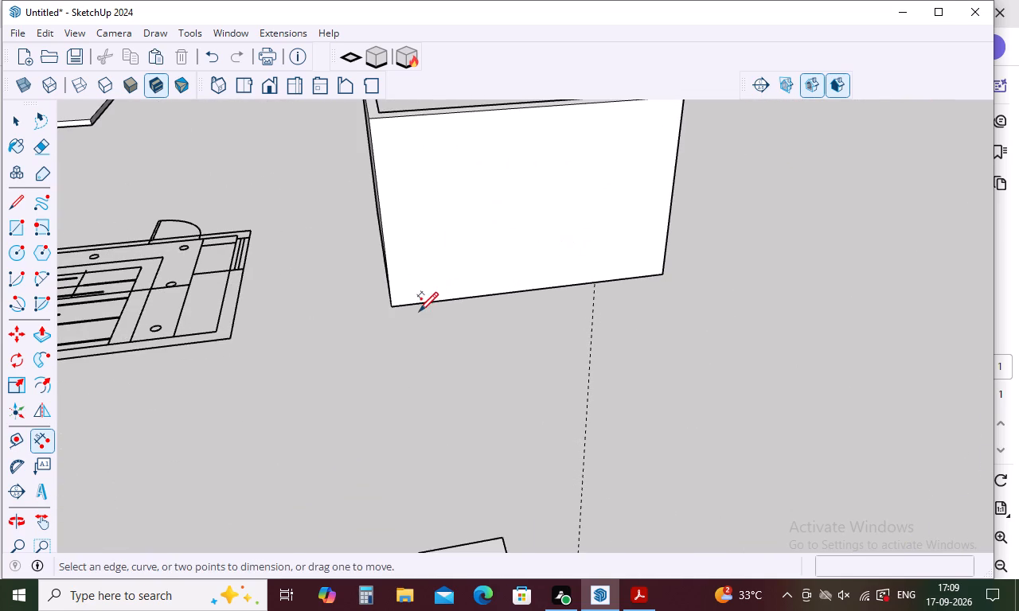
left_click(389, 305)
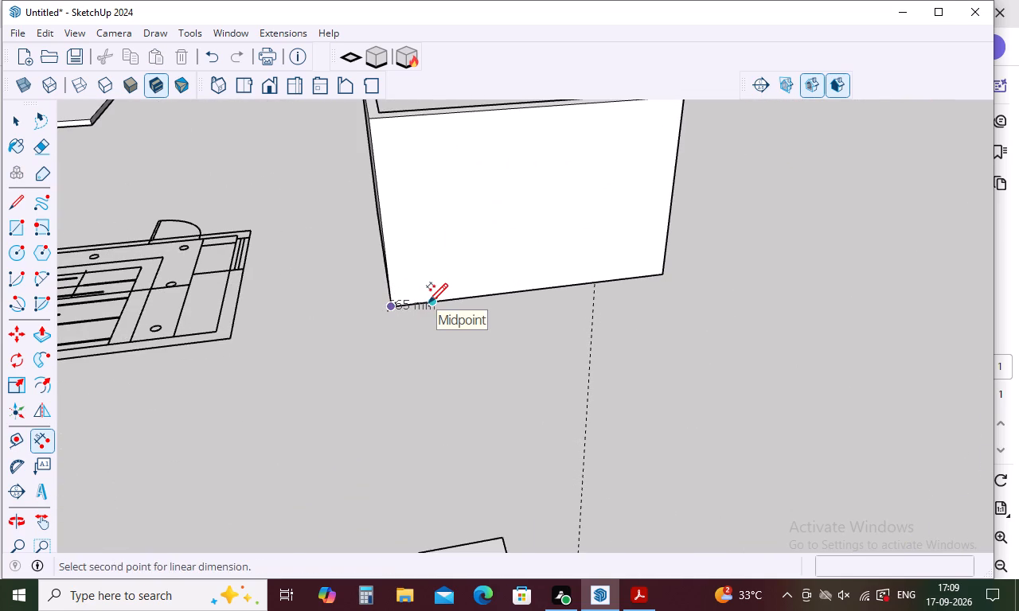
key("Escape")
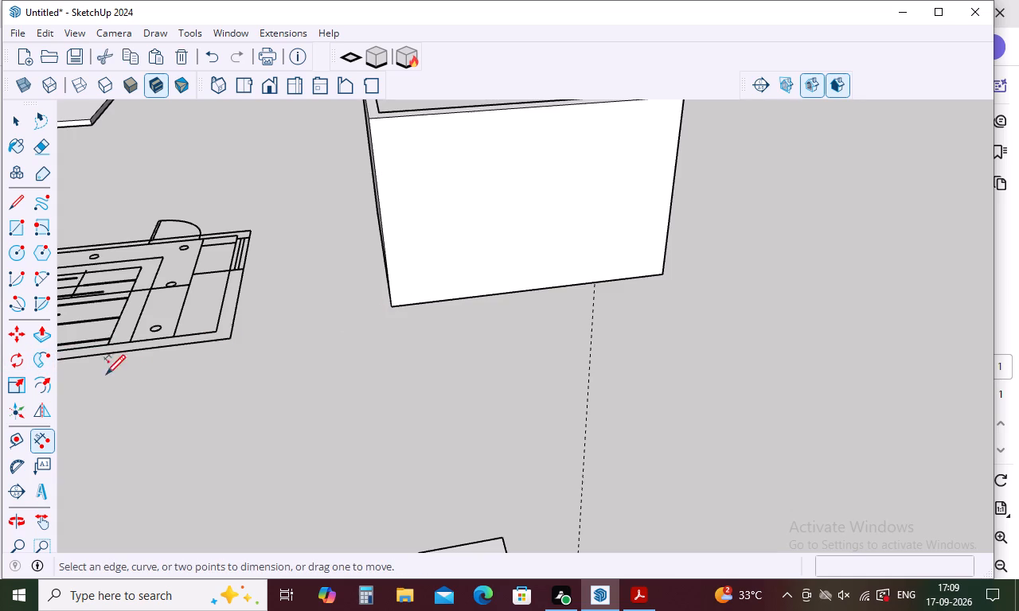
Delete the old dashed guide line running out from the base of the wall model.
key("space")
left_click_drag(615, 346, 598, 356)
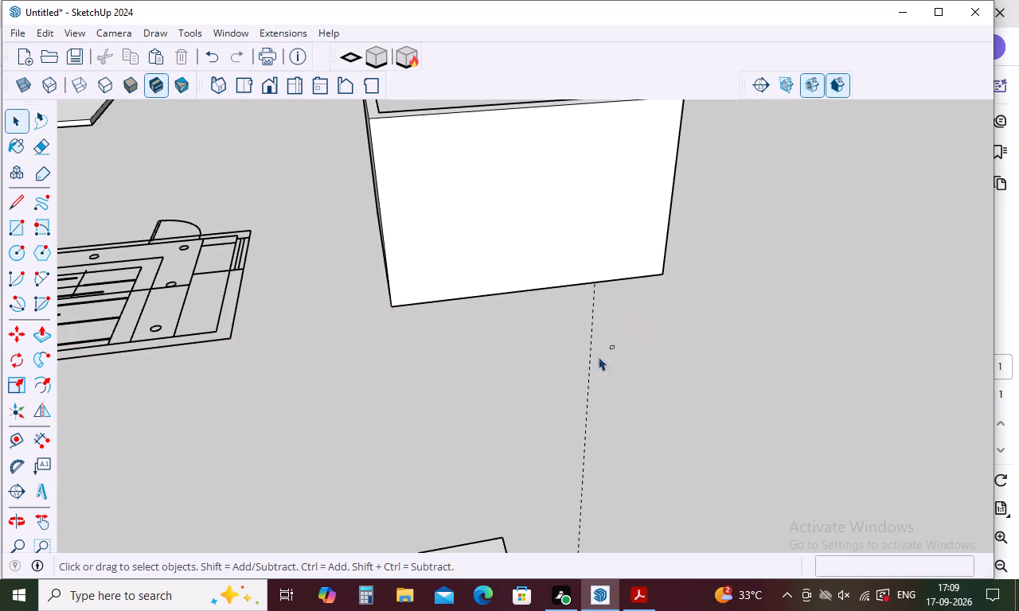
left_click_drag(598, 356, 555, 391)
key("Delete")
Place a guide on the uncut wall face, offset 300 mm from its vertical corner edge nearest the floor plans.
scroll(105, 295, "down", 4)
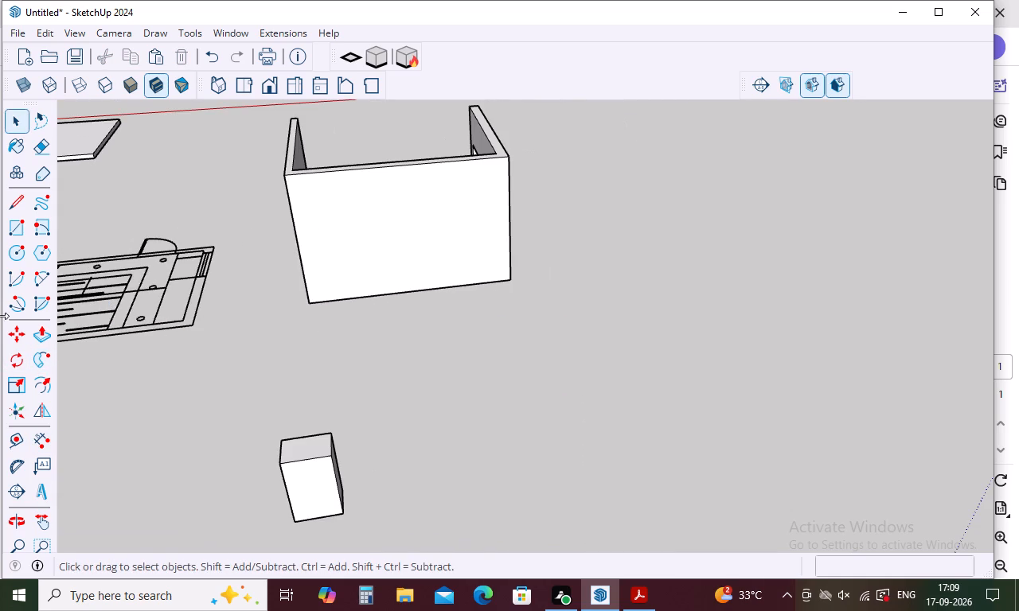
left_click(17, 439)
left_click(296, 239)
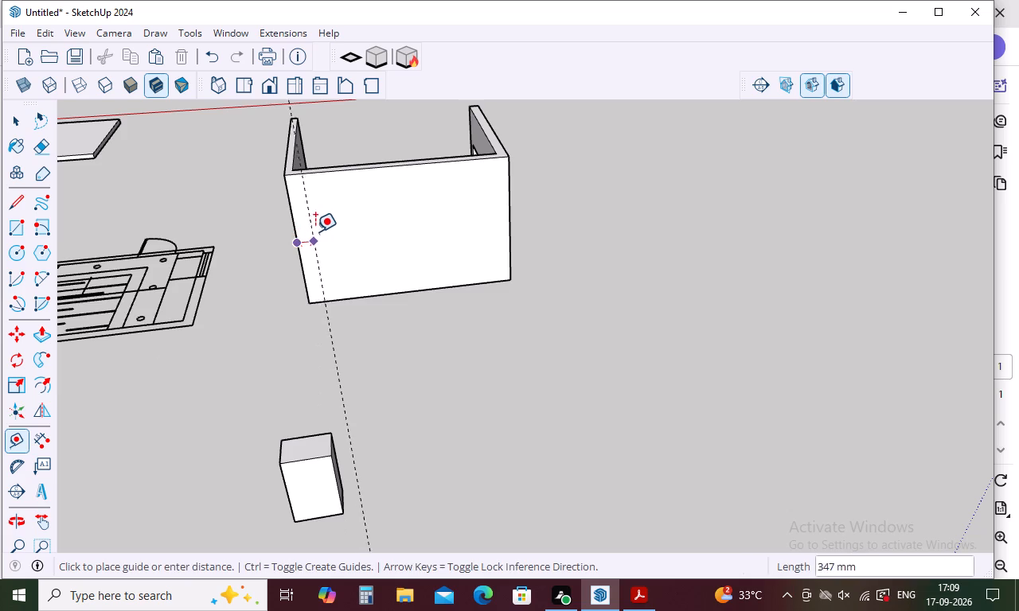
type("30")
key("0")
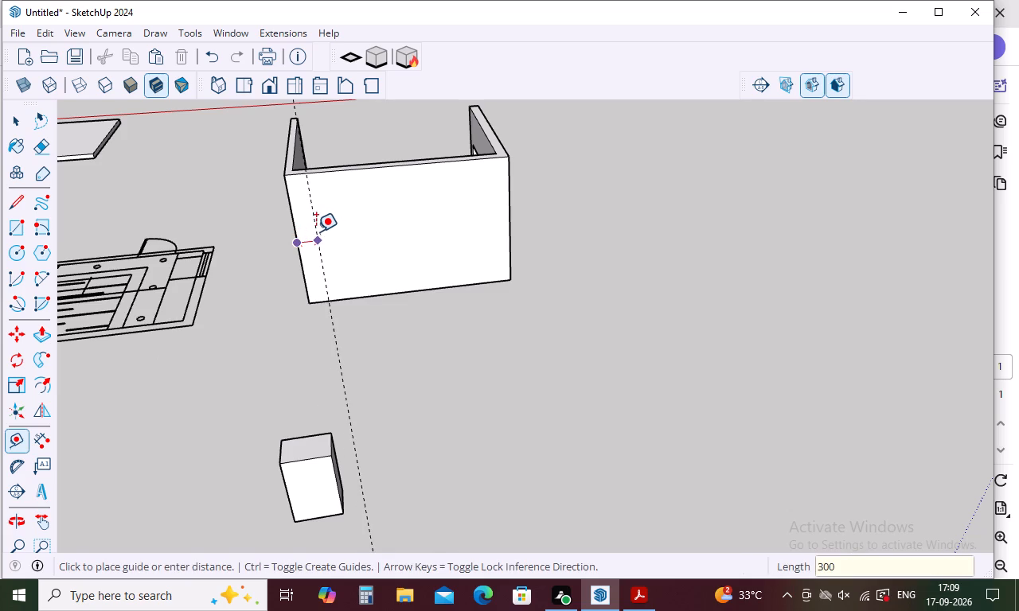
key("Return")
key("space")
Move the window block by its bottom corner to the point where the guide meets the wall's base.
middle_click_drag(358, 290, 360, 216)
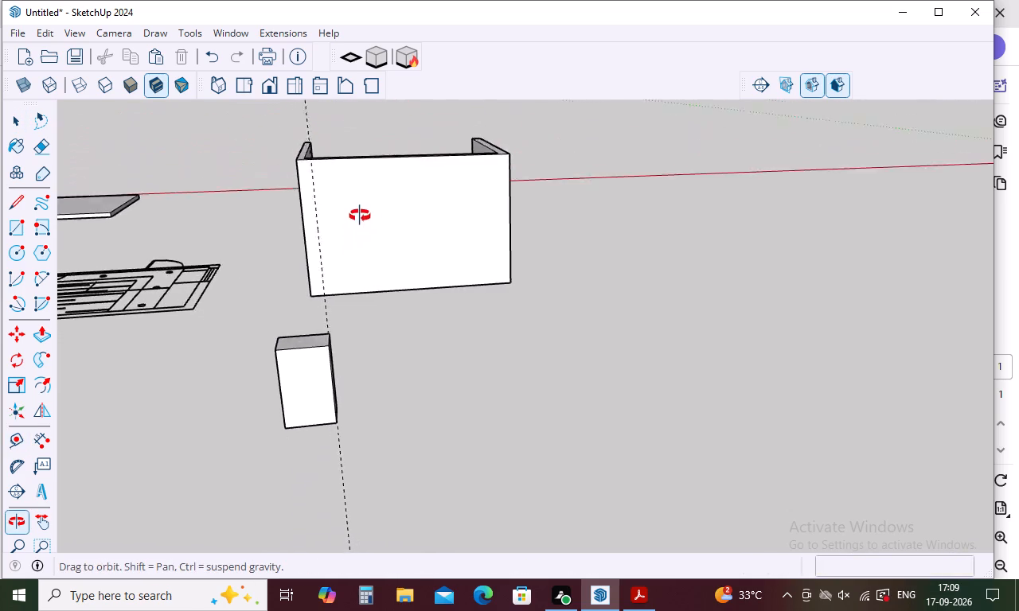
middle_click_drag(360, 216, 357, 194)
key("space")
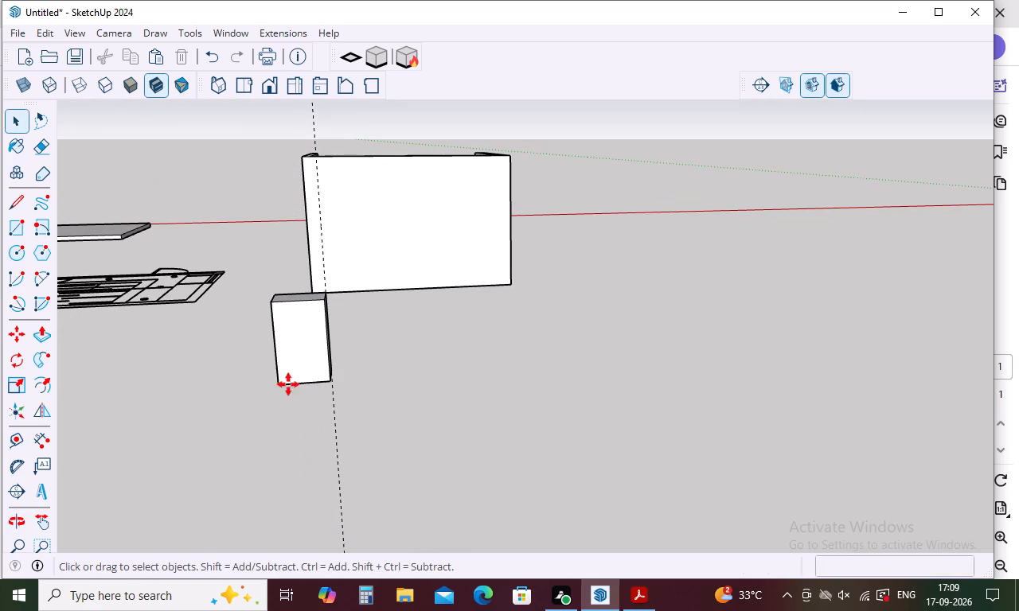
key("m")
left_click(278, 385)
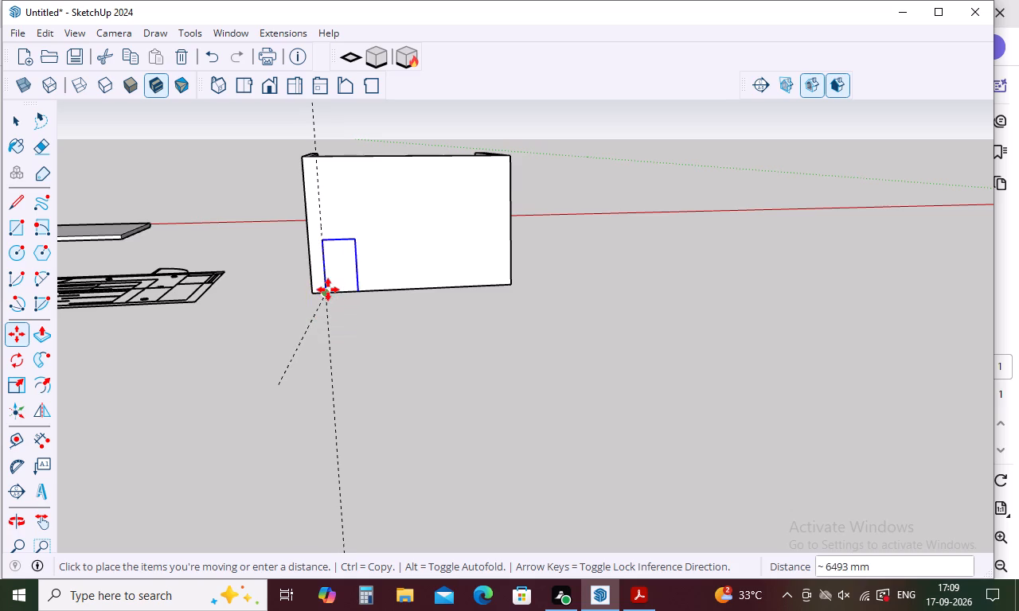
scroll(327, 282, "up", 17)
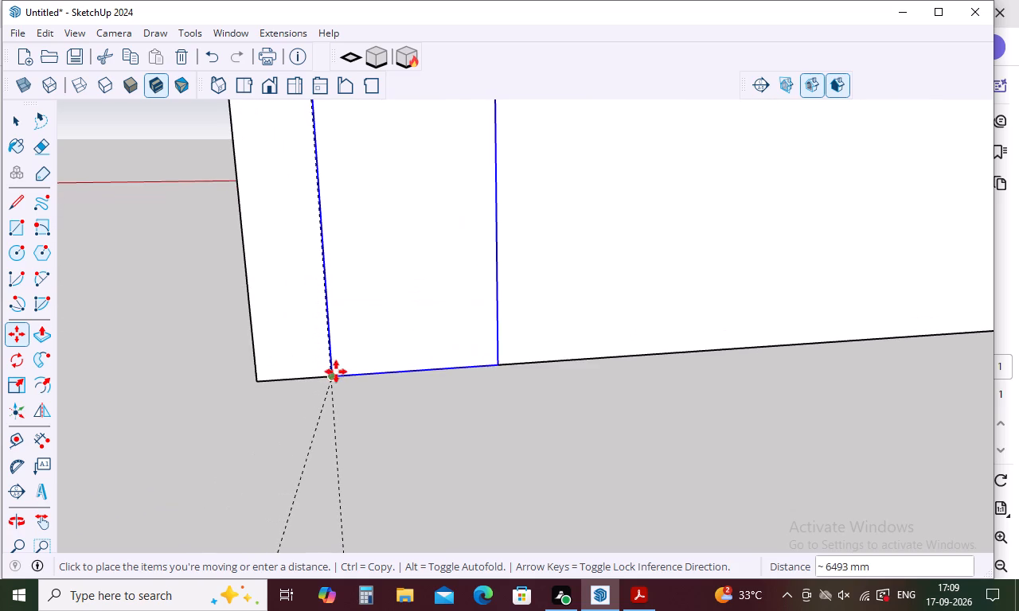
left_click(337, 374)
key("space")
Move the window block 3' straight up along the wall.
left_click(389, 352)
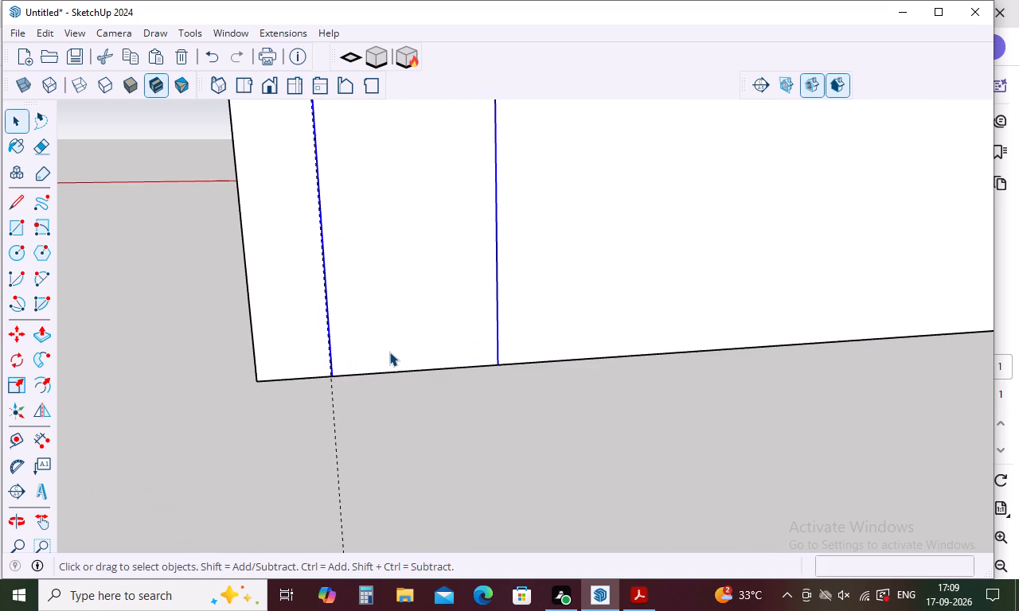
key("m")
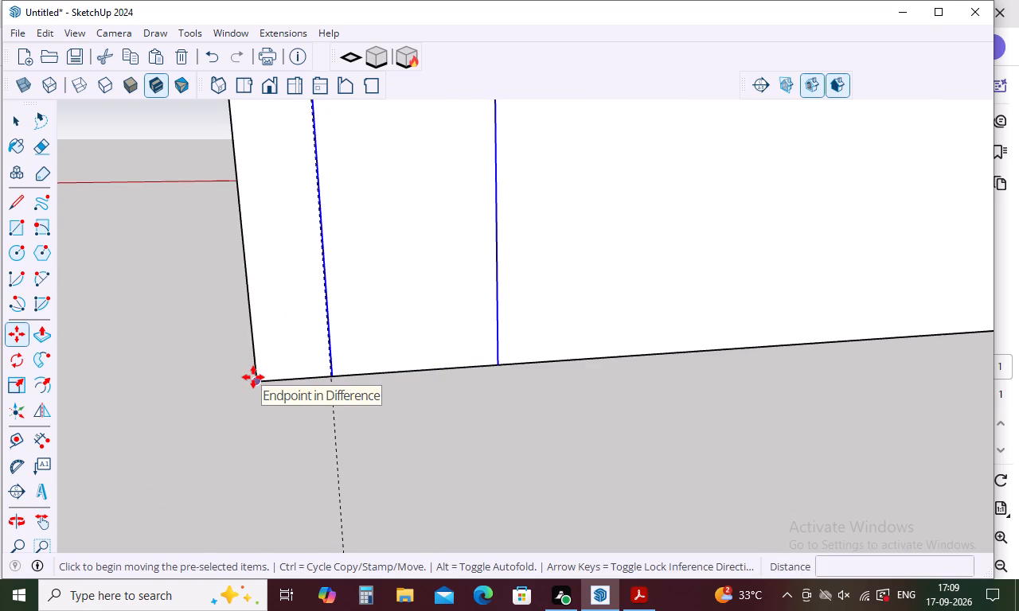
left_click(254, 383)
scroll(262, 316, "down", 8)
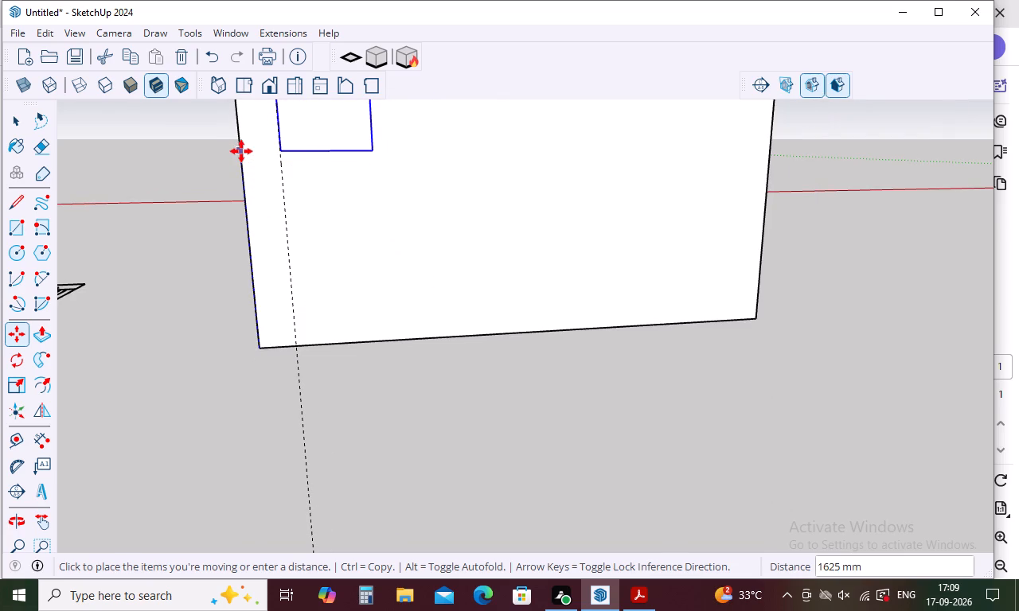
type("3'")
key("Return")
key("space")
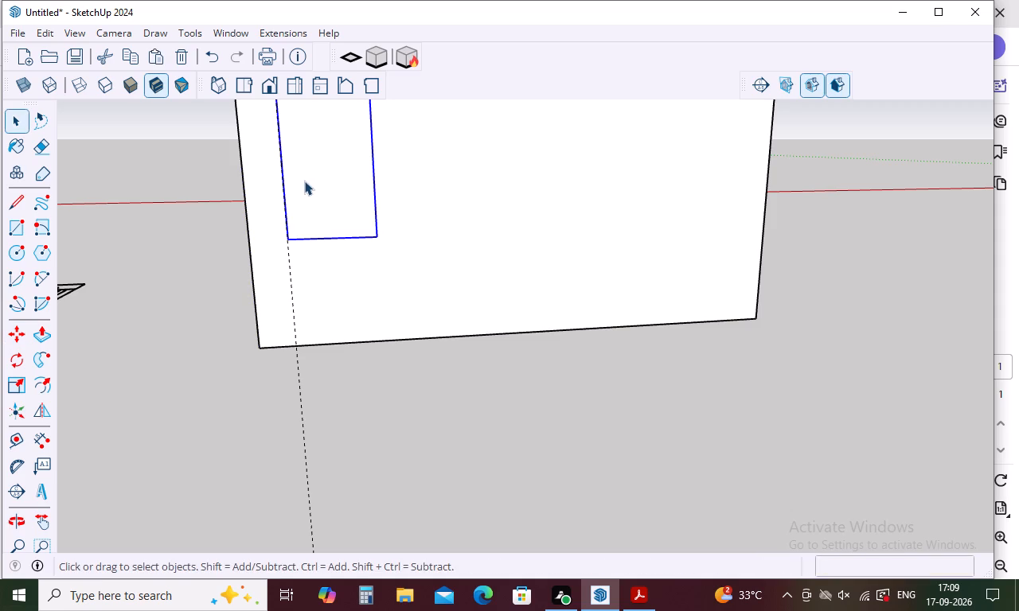
Subtract the window block from the wall model with Solid Tools to cut the smaller window opening.
left_click(193, 38)
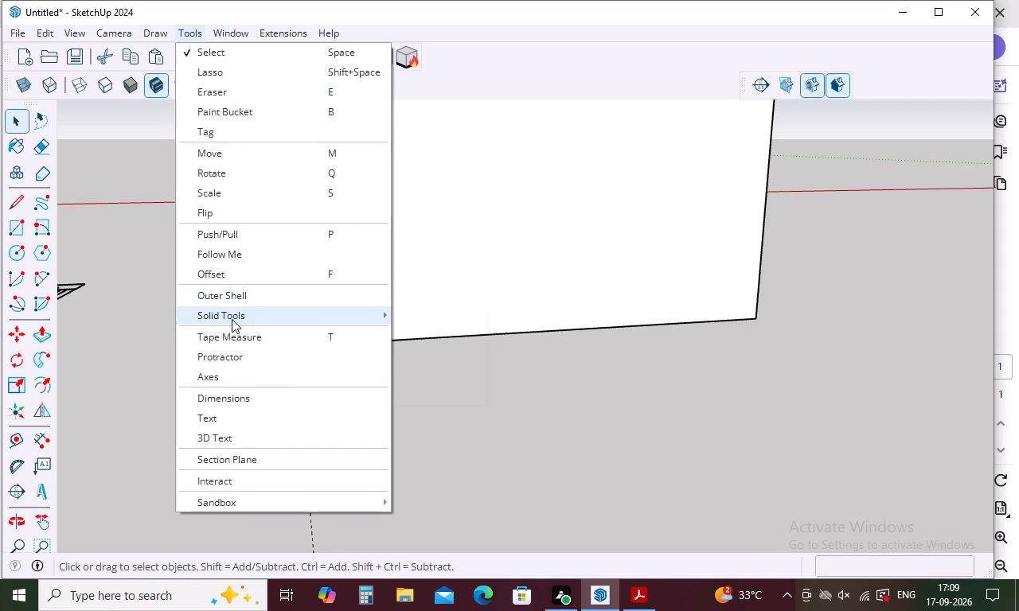
left_click(232, 319)
left_click(435, 356)
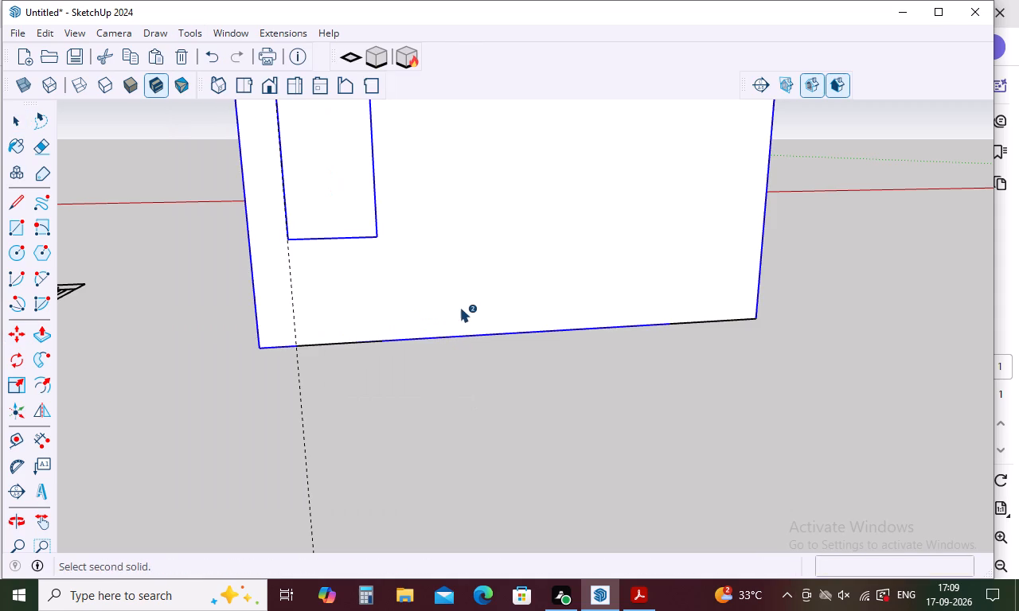
left_click(461, 307)
scroll(385, 379, "down", 12)
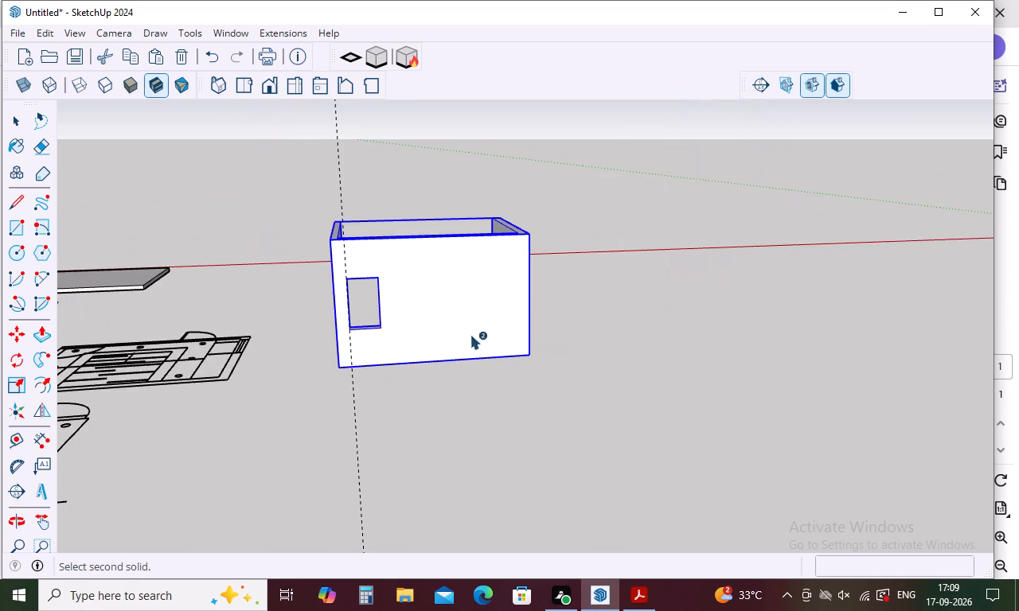
middle_click_drag(535, 293, 219, 326)
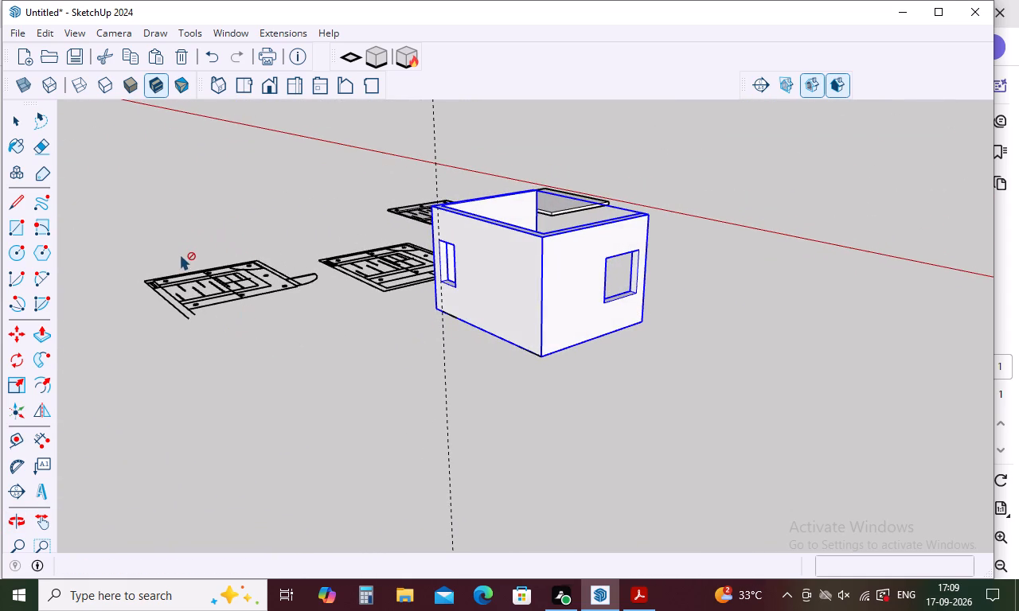
Measure the width of the inward-swinging corner door on the floor plan whose wall lines run past one corner.
middle_click_drag(307, 233, 575, 200)
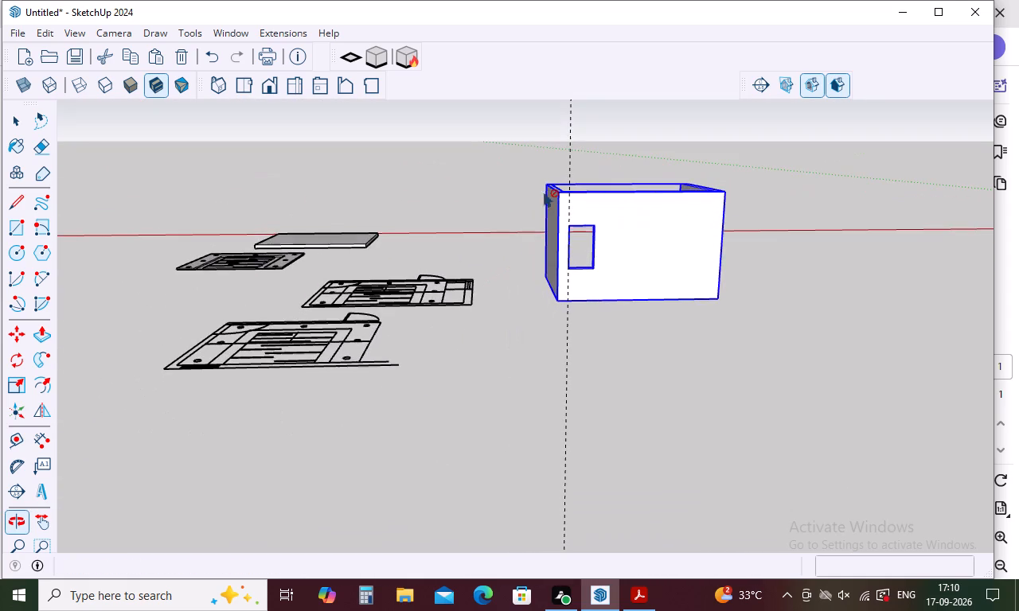
middle_click_drag(378, 270, 622, 253)
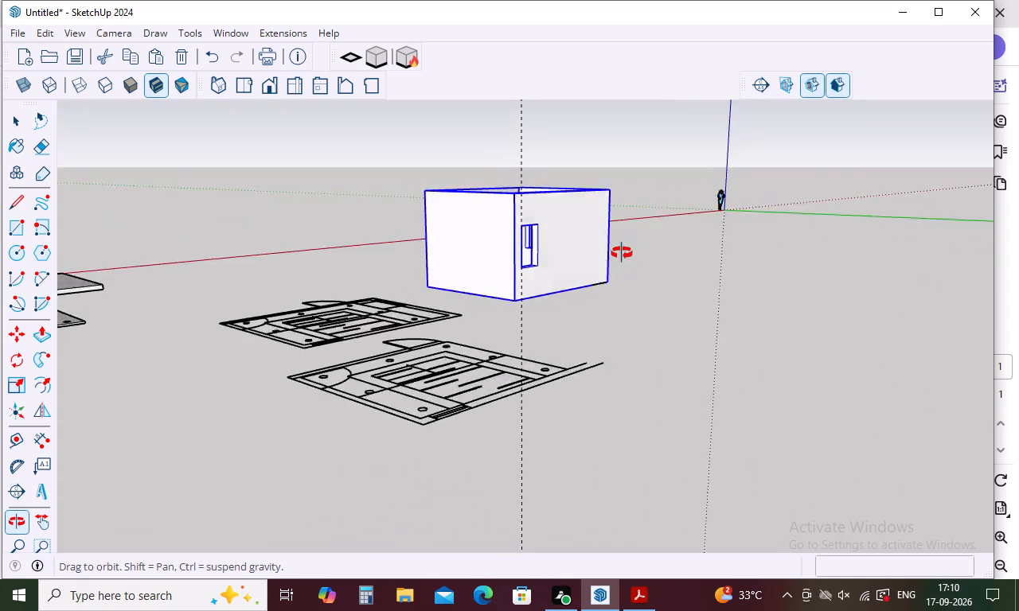
middle_click_drag(622, 253, 775, 315)
scroll(513, 138, "down", 5)
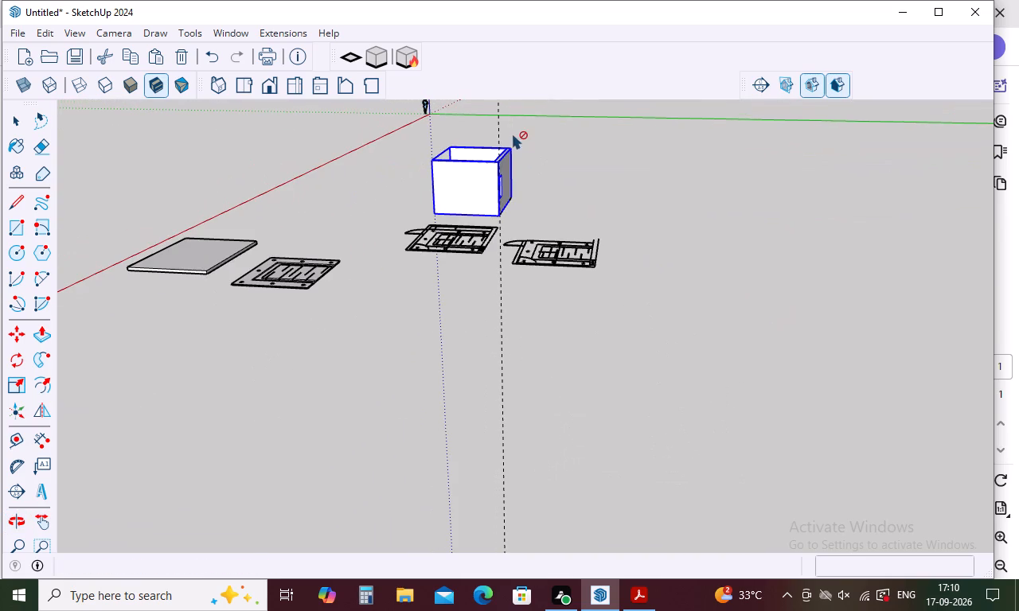
middle_click_drag(580, 329, 695, 352)
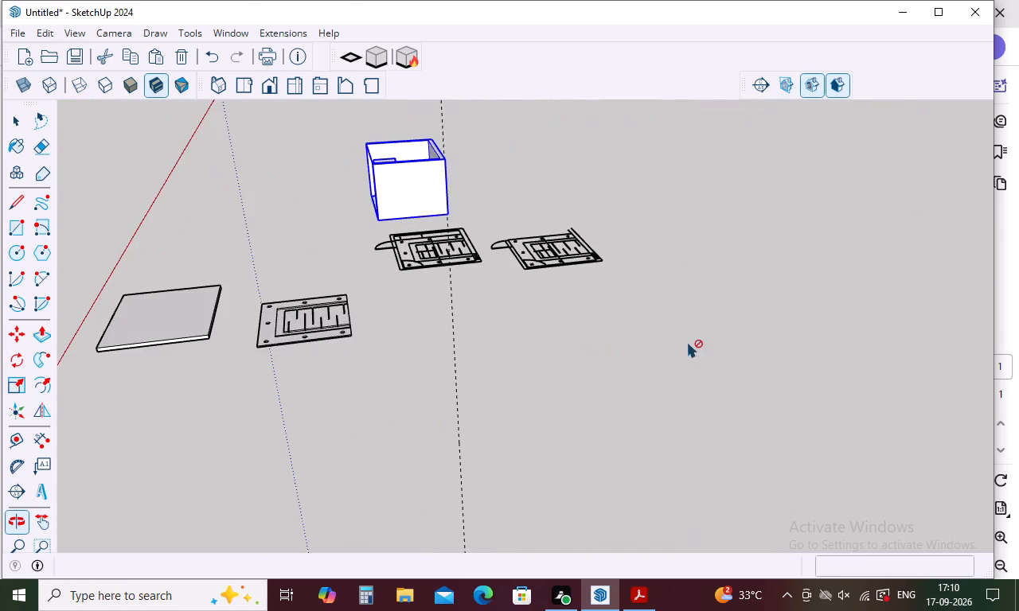
scroll(604, 244, "up", 4)
middle_click_drag(576, 216, 572, 311)
scroll(580, 285, "up", 7)
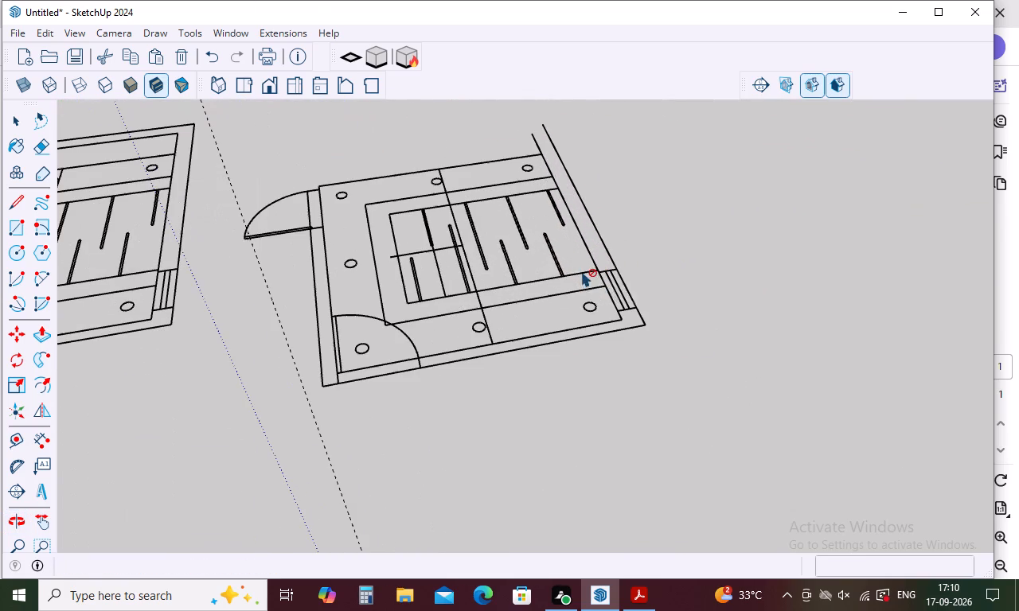
scroll(581, 272, "up", 1)
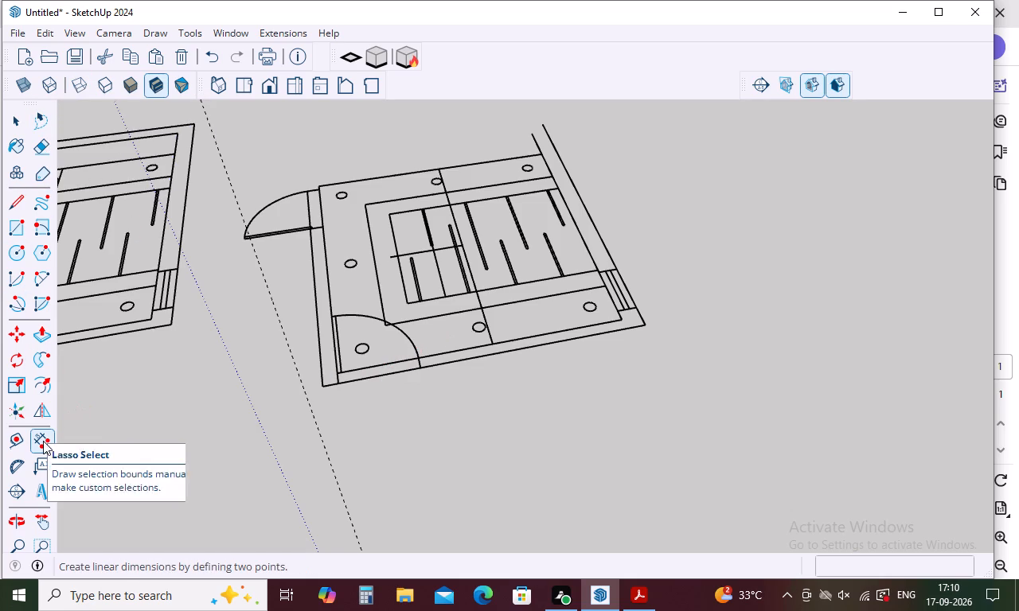
left_click_drag(34, 443, 50, 440)
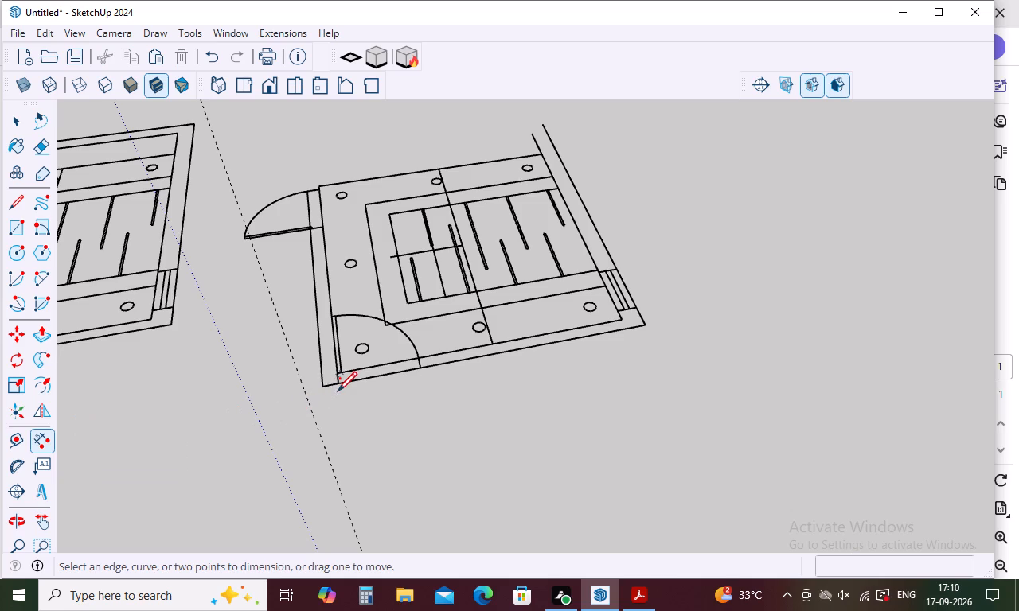
left_click(338, 384)
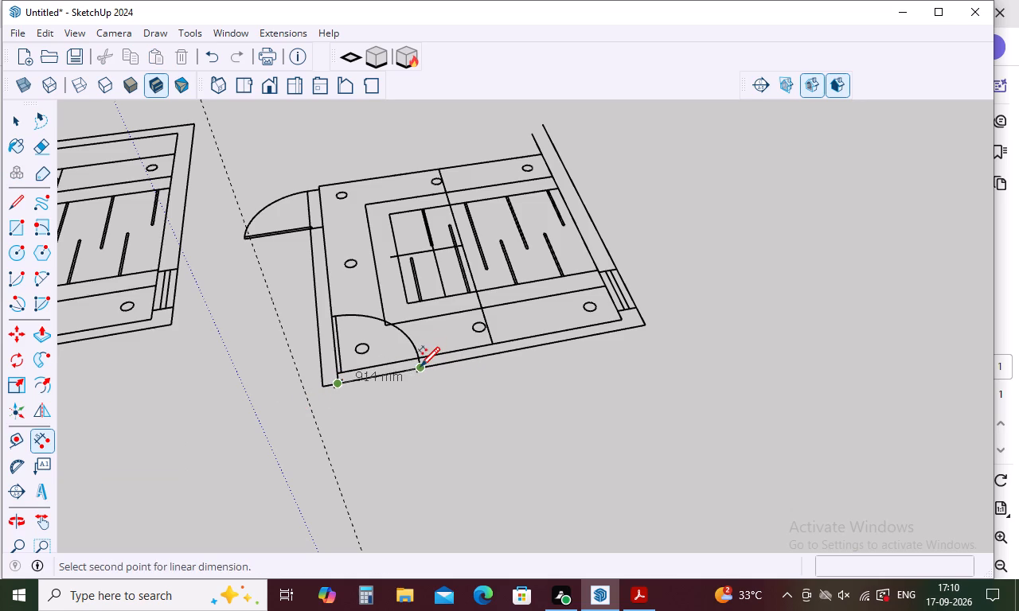
scroll(420, 366, "up", 4)
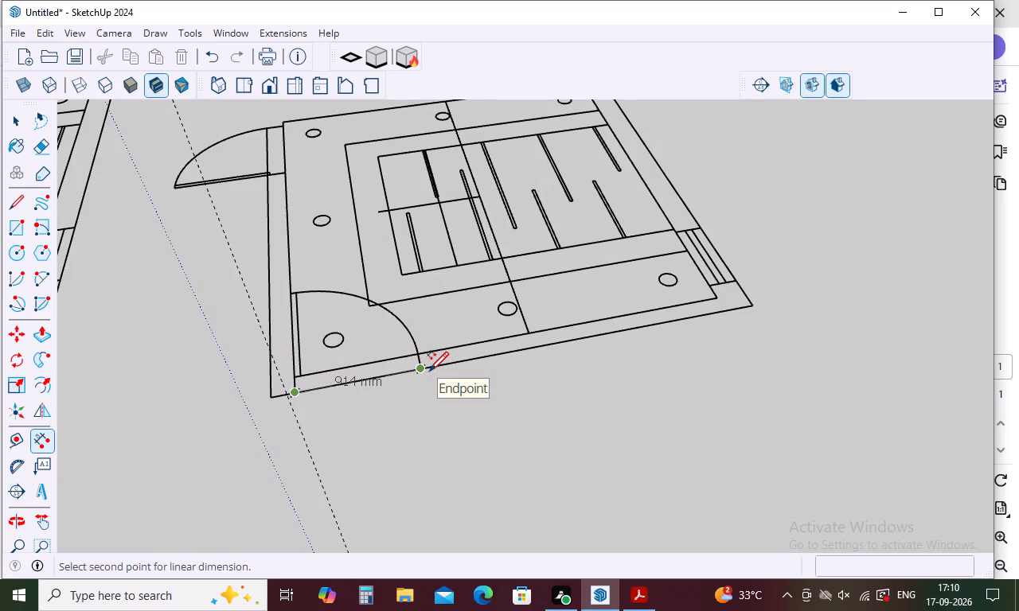
key("Escape")
Draw a 500 by 915 mm rectangle flat on the open ground away from the wall model, as the door block's base.
scroll(392, 317, "down", 9)
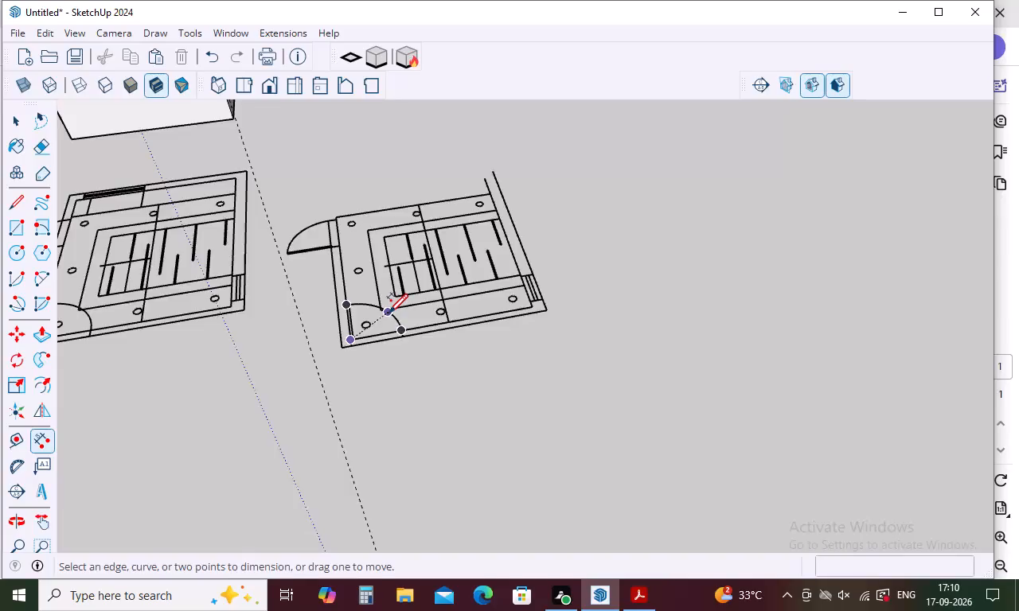
scroll(388, 312, "down", 9)
middle_click_drag(256, 378, 312, 372)
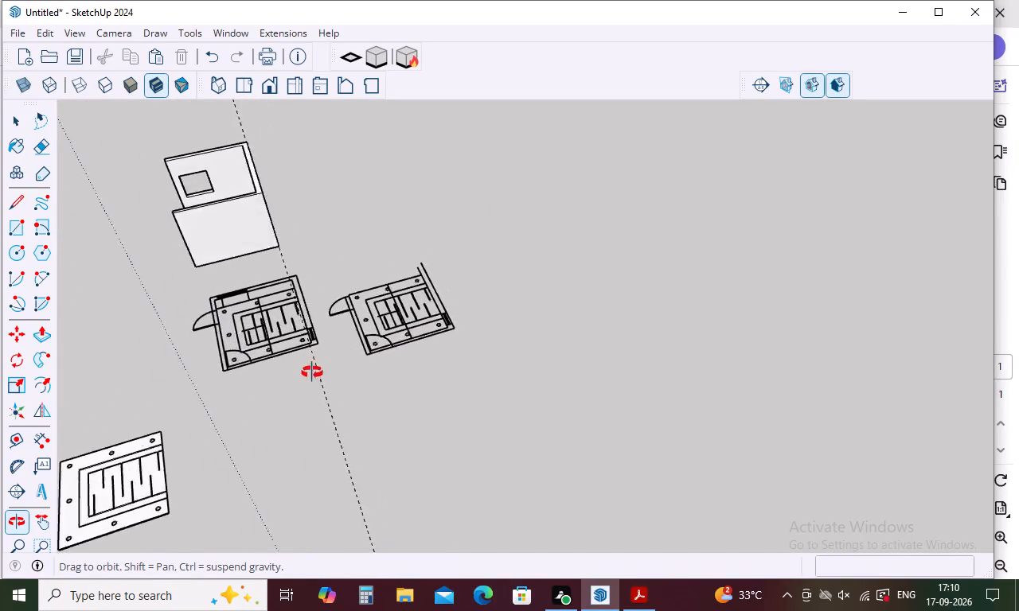
middle_click_drag(312, 372, 281, 393)
scroll(221, 319, "down", 10)
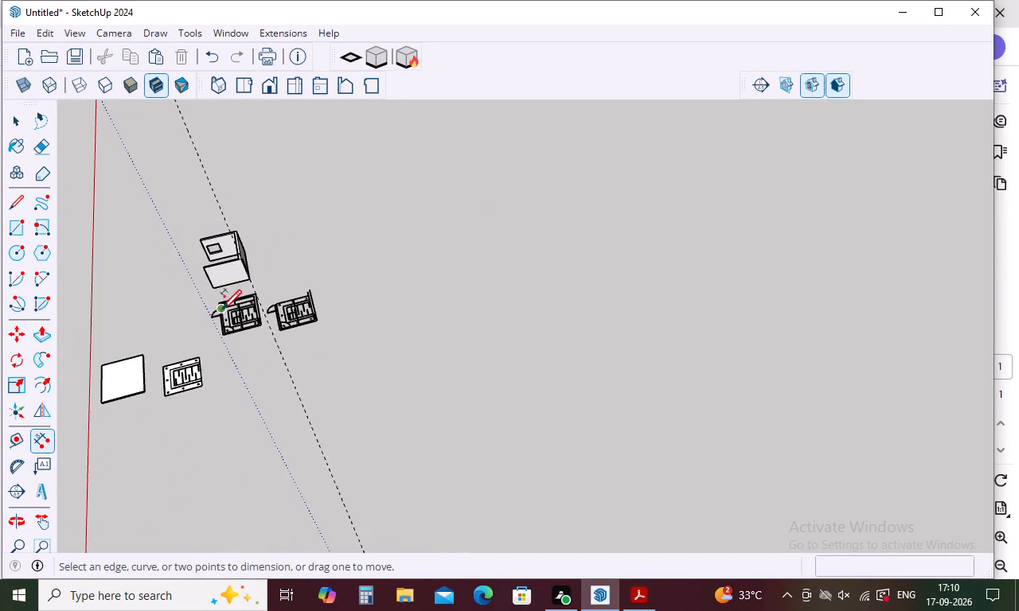
scroll(222, 308, "down", 5)
middle_click_drag(169, 322, 438, 302)
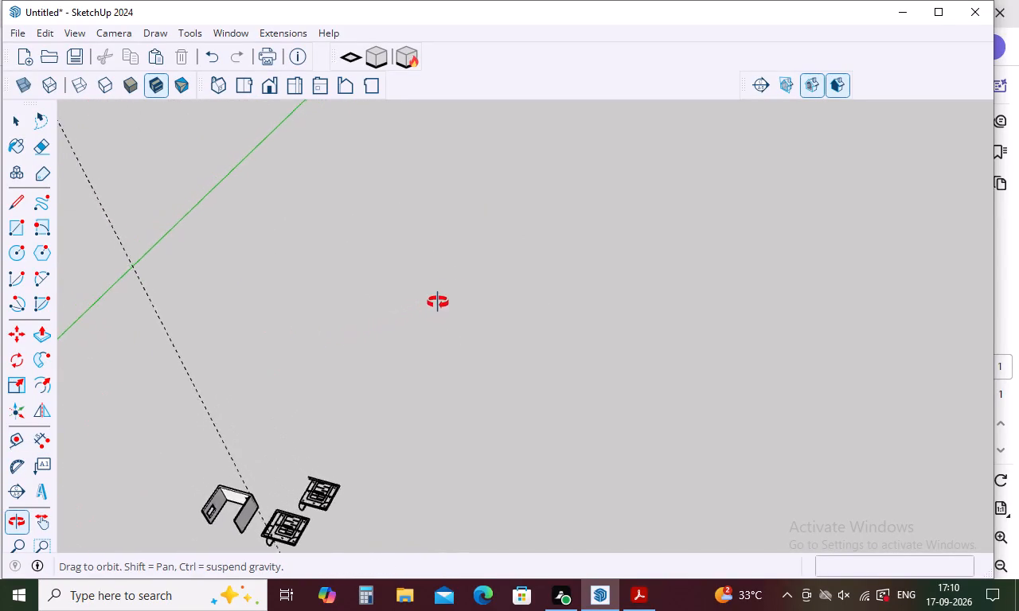
middle_click_drag(438, 302, 439, 301)
scroll(431, 294, "down", 9)
middle_click_drag(297, 436, 430, 446)
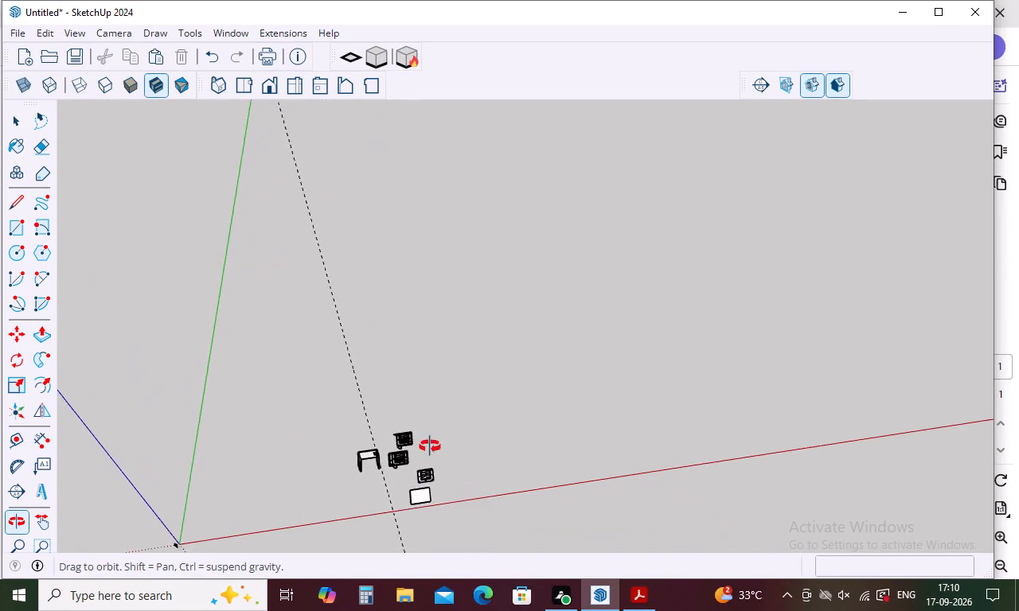
middle_click_drag(430, 446, 432, 446)
scroll(371, 539, "up", 7)
middle_click_drag(366, 512, 361, 506)
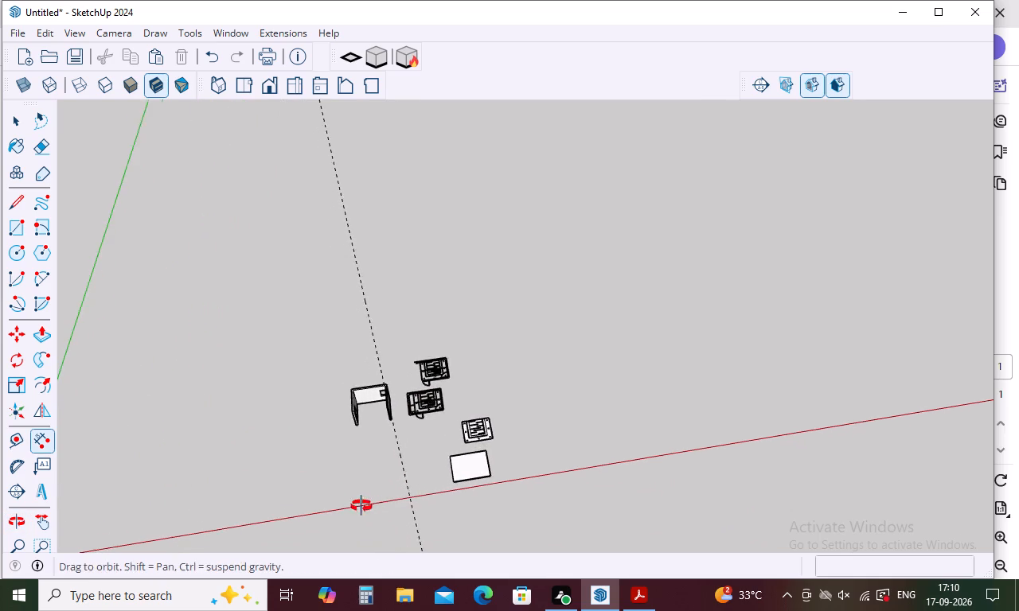
middle_click_drag(361, 506, 334, 461)
scroll(334, 461, "up", 4)
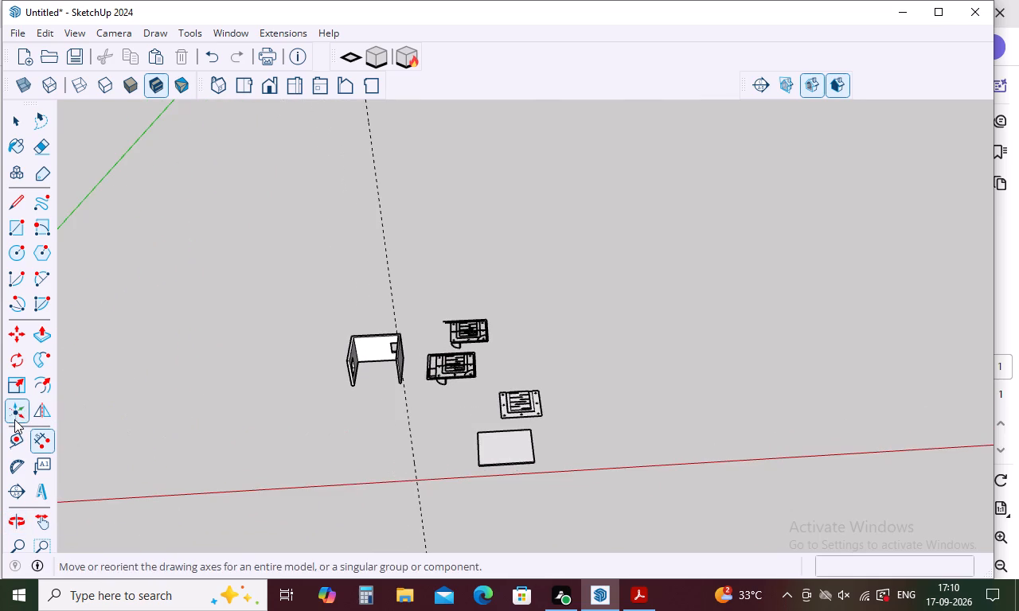
key("r")
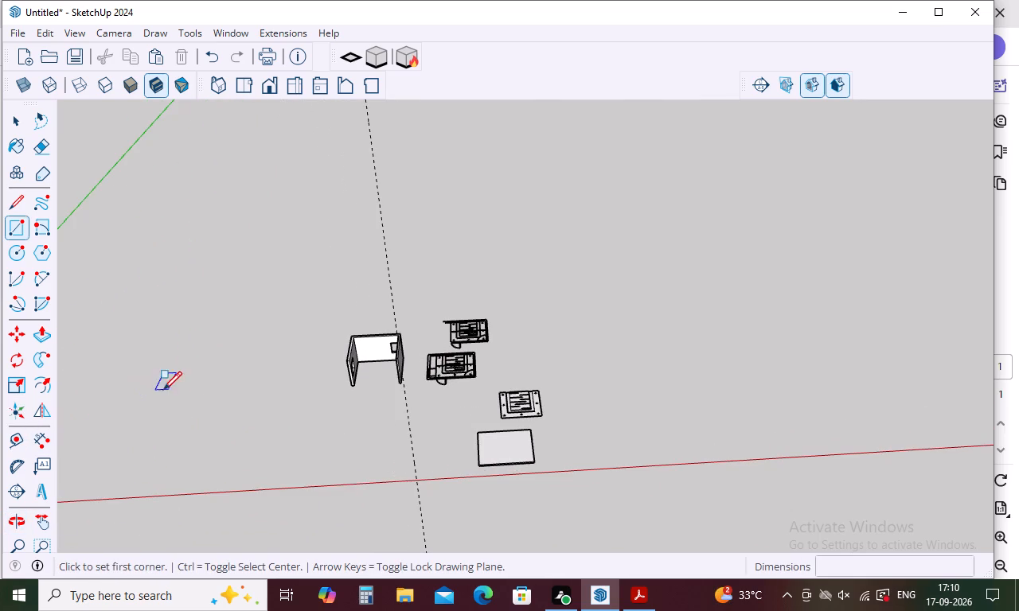
left_click(226, 418)
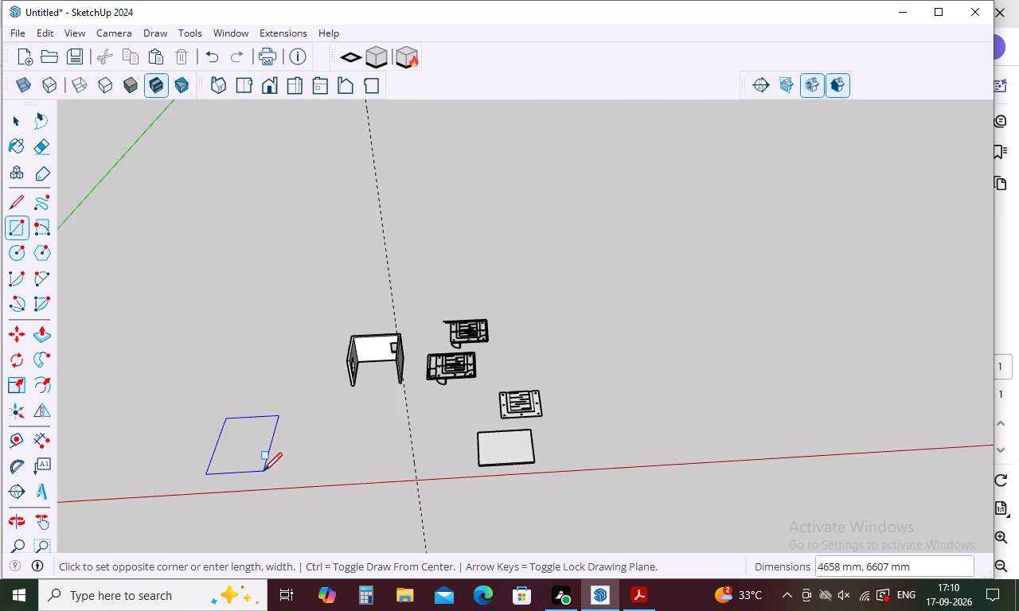
key("5")
type("00")
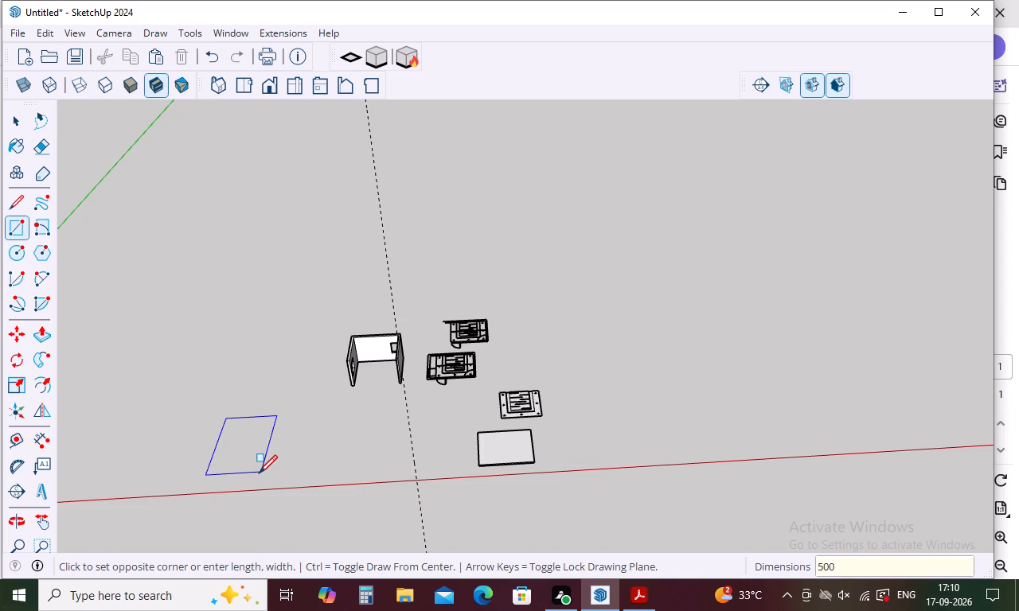
key("comma")
key("9")
type("15")
key("Return")
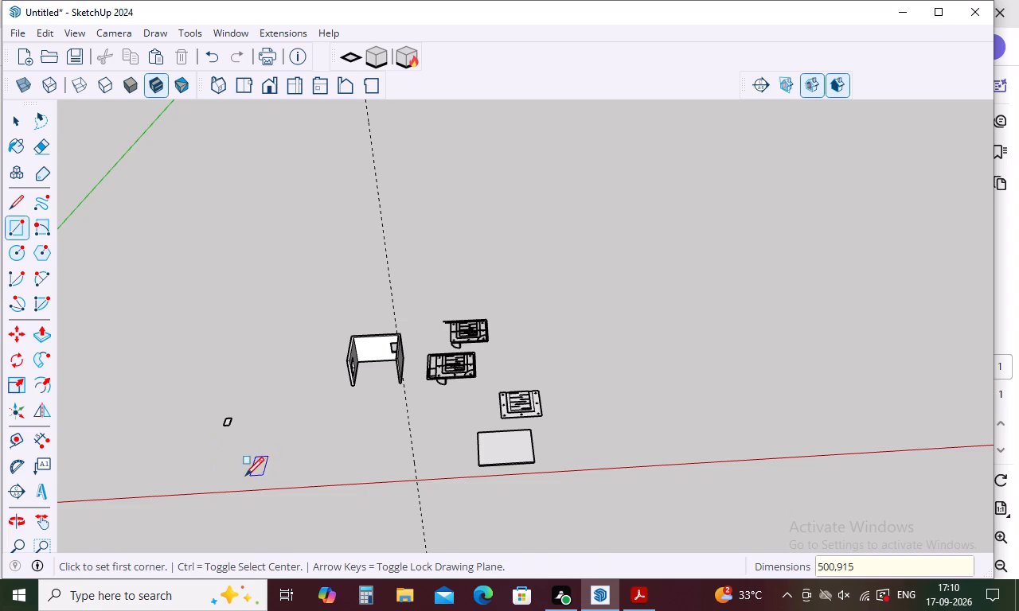
Make the new rectangle and its edges a group.
key("space")
scroll(194, 404, "up", 13)
scroll(246, 465, "up", 4)
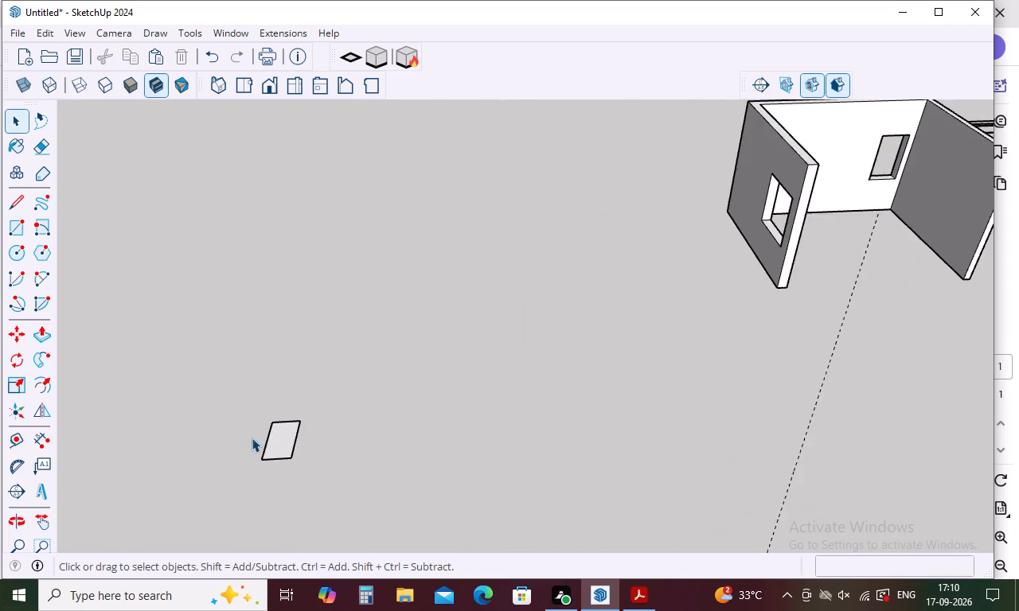
scroll(258, 446, "up", 4)
double_click(292, 431)
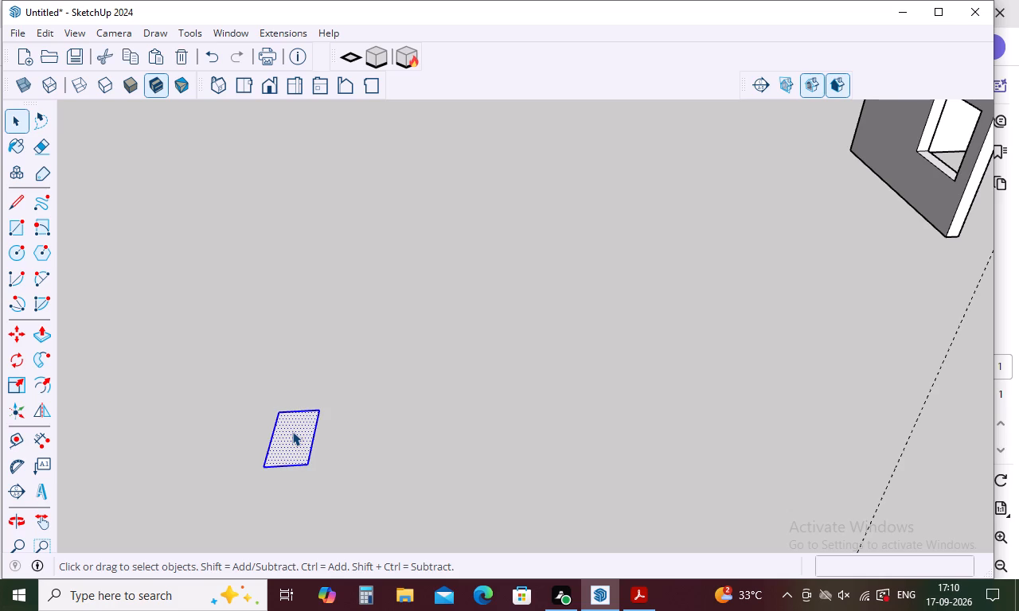
triple_click(292, 431)
left_click(292, 431)
right_click(292, 425)
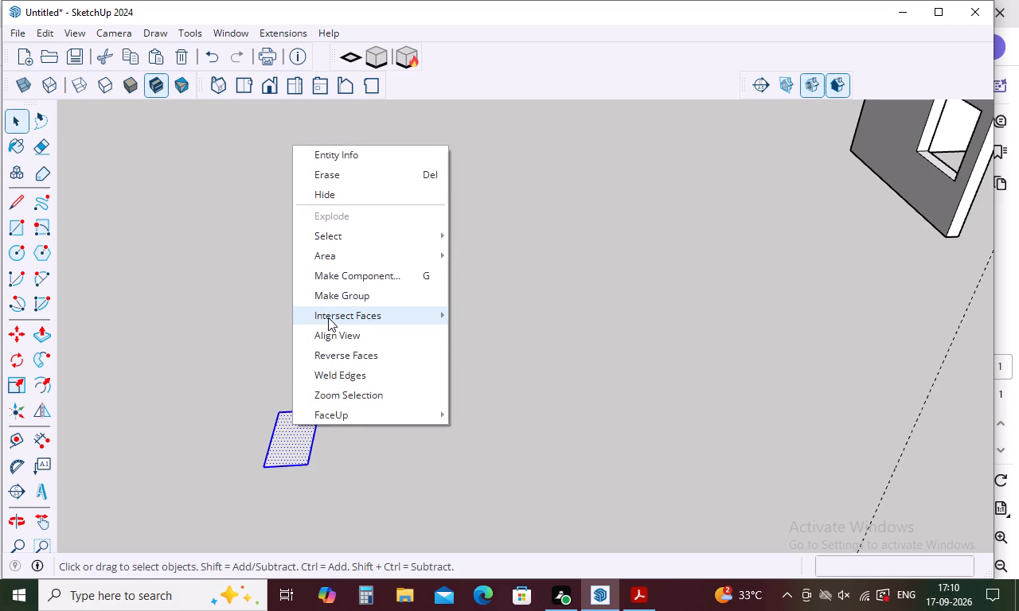
left_click(333, 298)
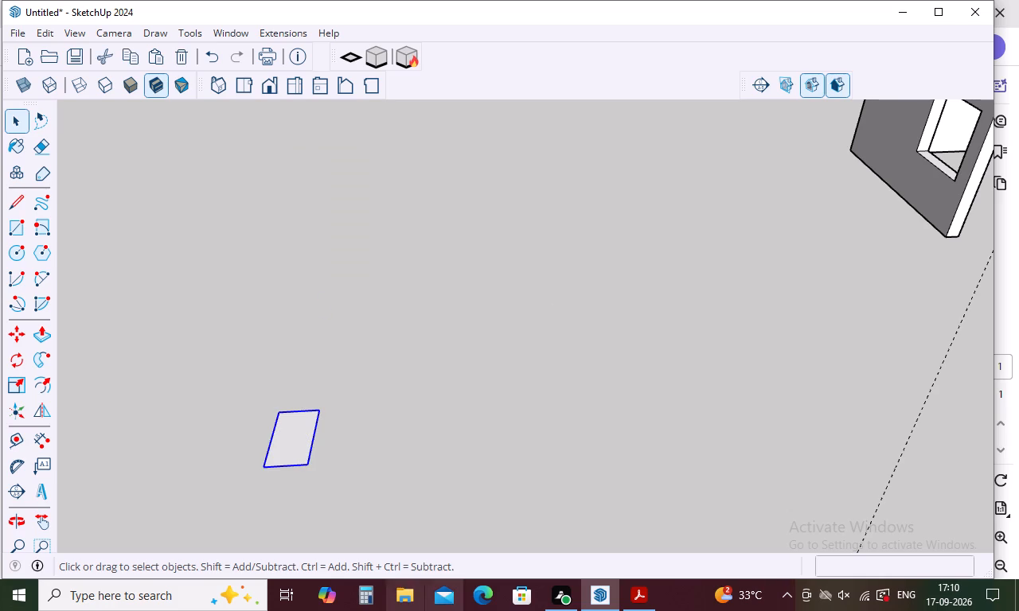
key("space")
left_click(616, 475)
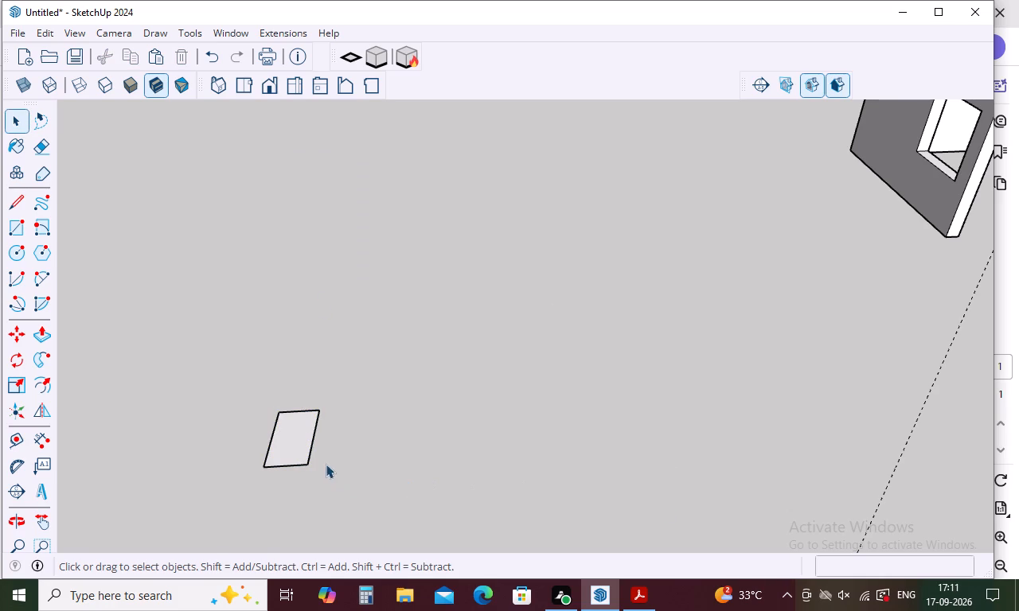
Extrude the rectangle's face 7' upward inside its group with Push/Pull to form the door block.
double_click(299, 443)
key("p")
left_click(295, 446)
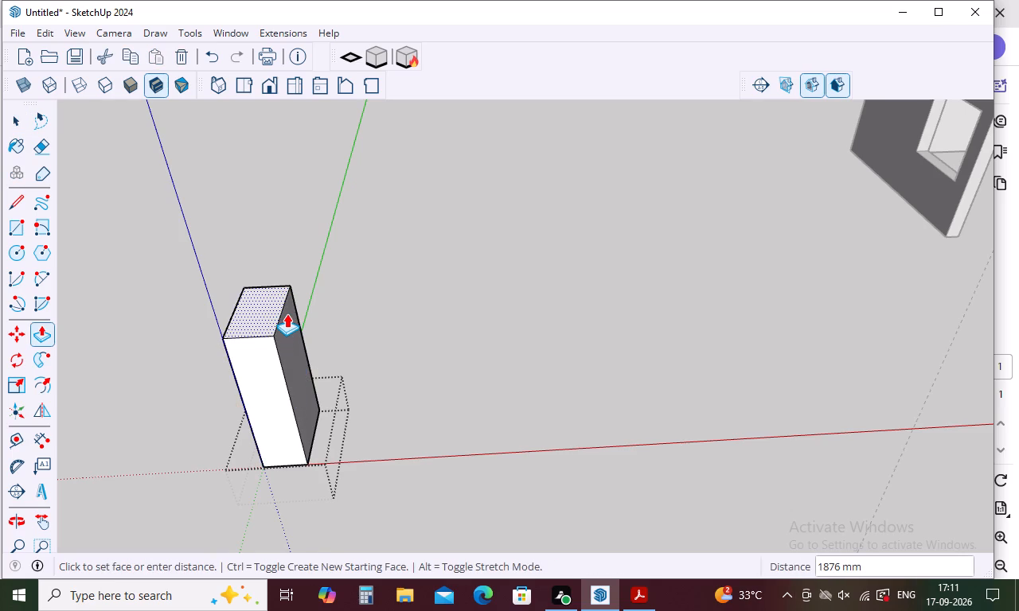
type("7'")
key("Return")
key("space")
scroll(321, 405, "down", 2)
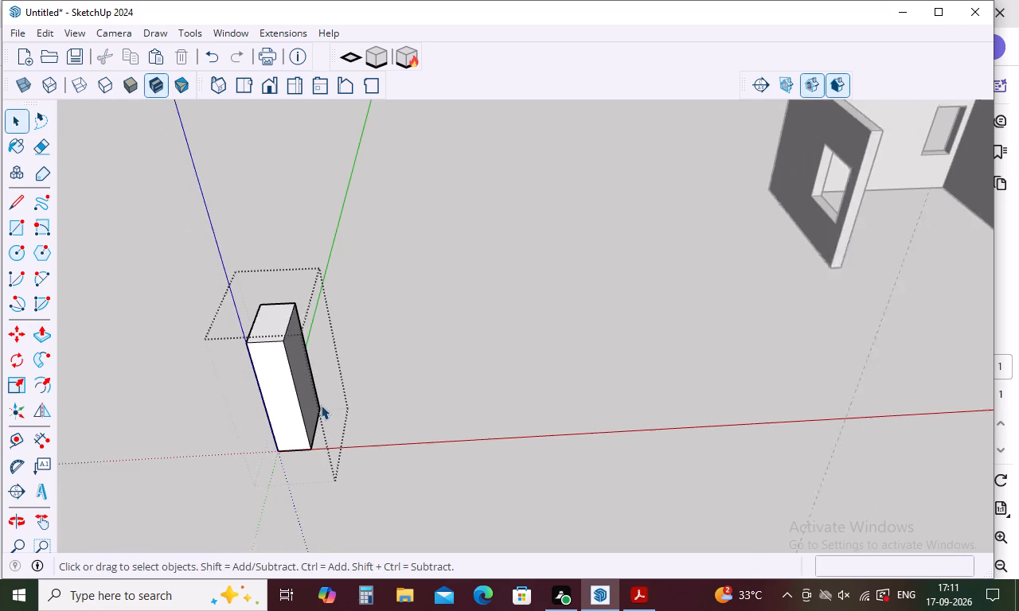
scroll(321, 405, "down", 2)
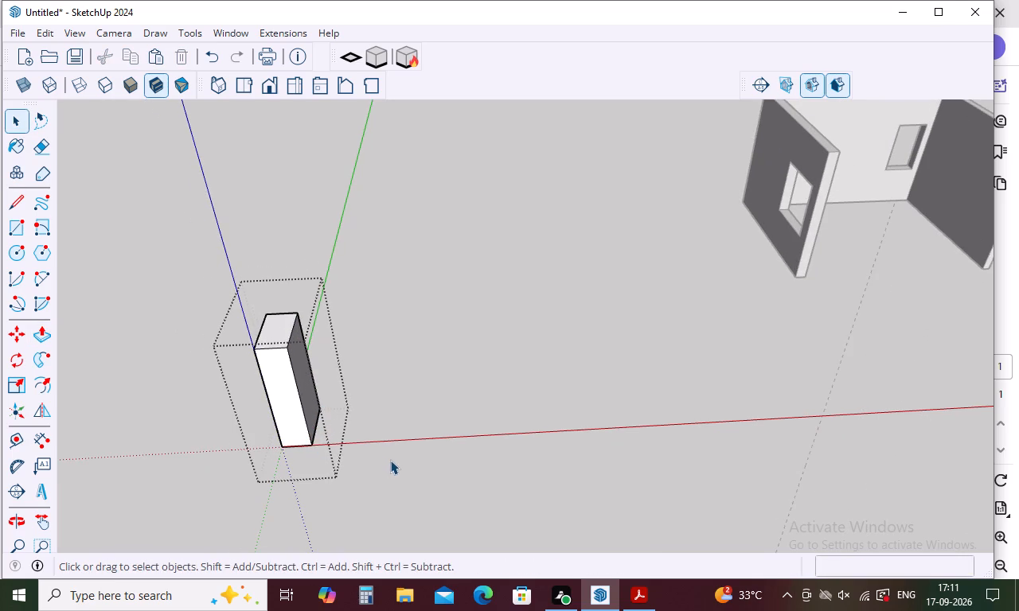
key("space")
left_click(401, 454)
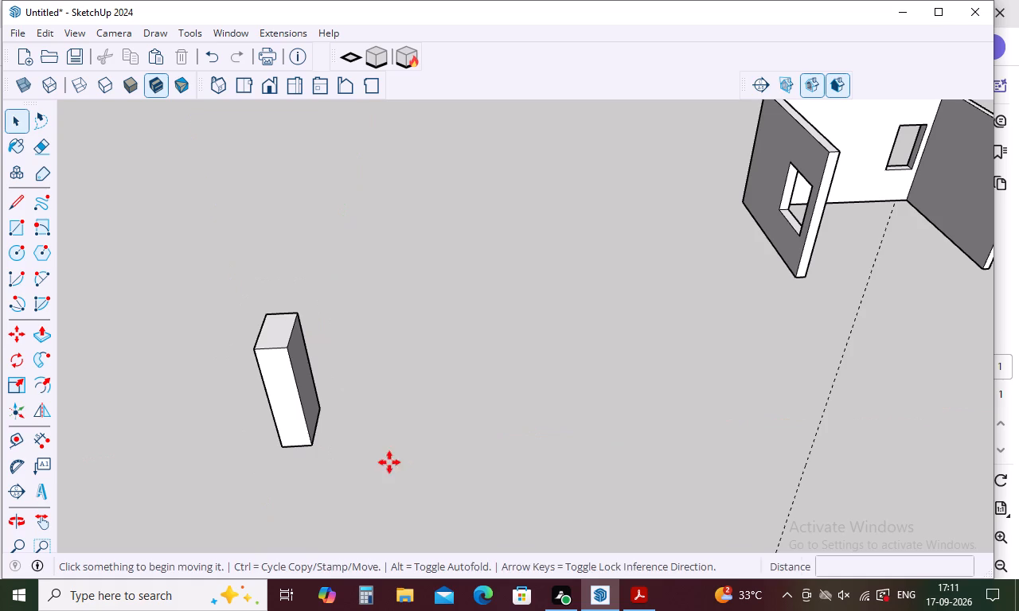
Move the door block by its bottom corner onto the outer bottom edge of the windowless side wall, slightly inward from its free end.
key("m")
left_click(311, 446)
scroll(418, 451, "down", 4)
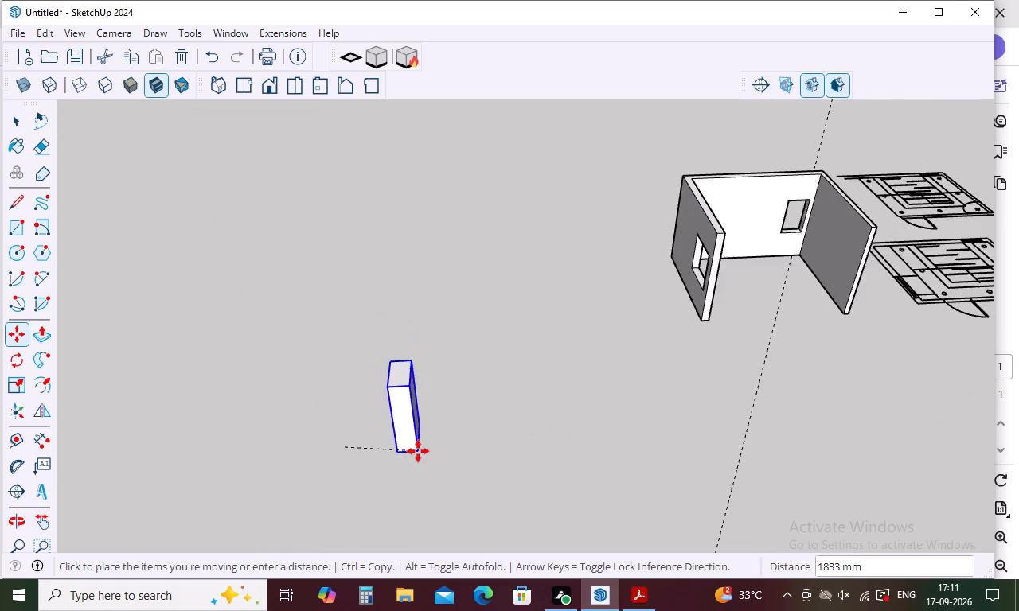
scroll(418, 451, "down", 4)
scroll(776, 356, "up", 9)
middle_click_drag(776, 354, 758, 372)
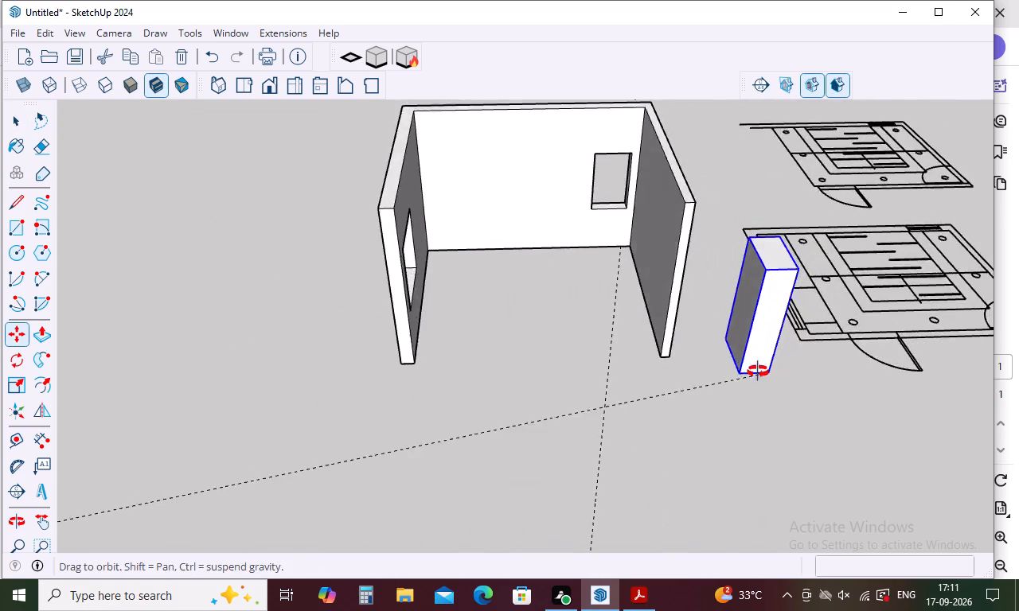
middle_click_drag(758, 372, 502, 358)
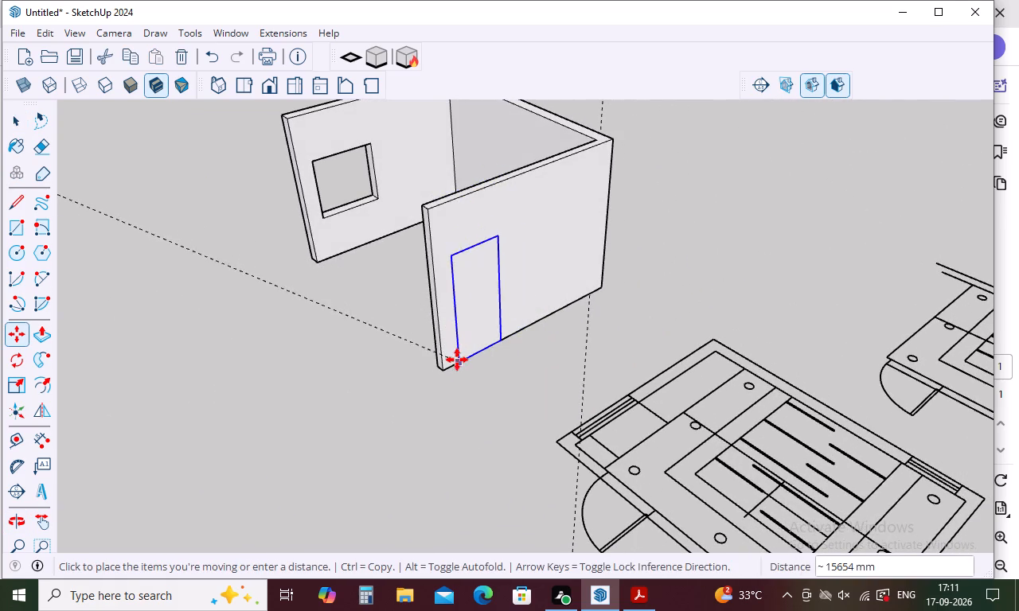
scroll(456, 360, "up", 14)
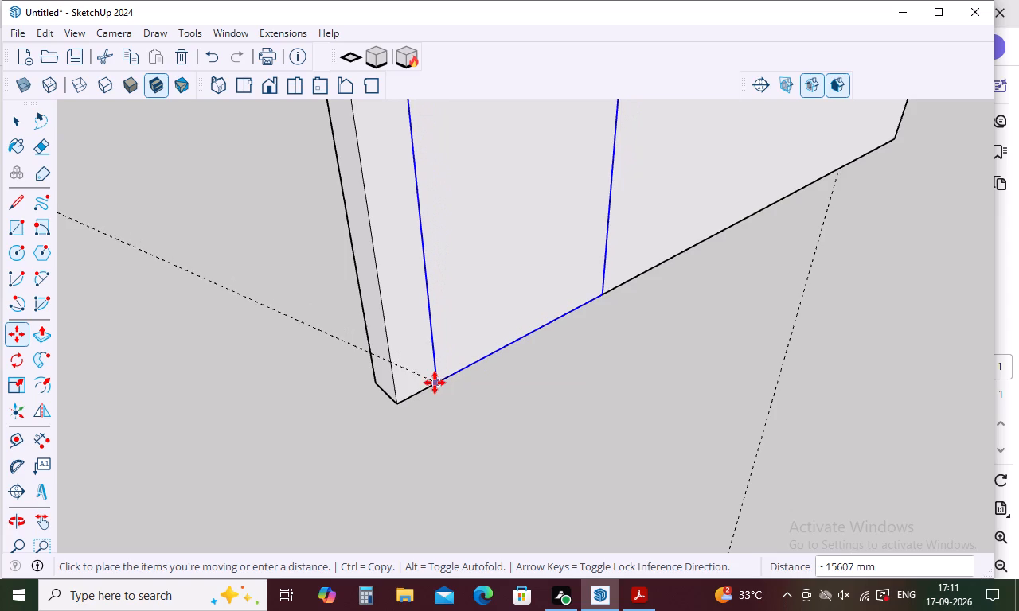
scroll(426, 389, "up", 5)
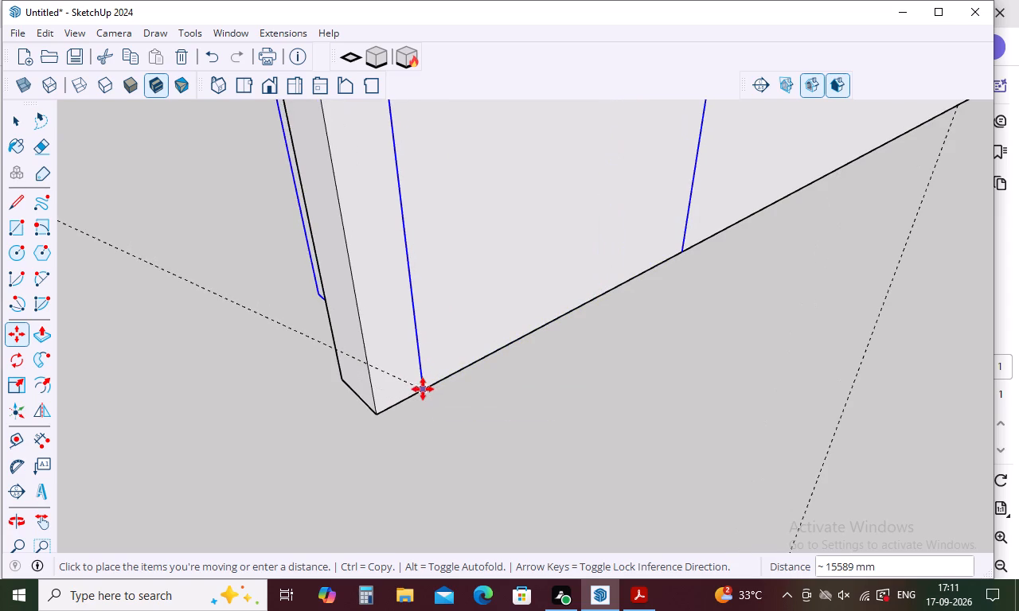
left_click(423, 389)
Subtract the door block from the wall solid to cut the door opening.
key("space")
left_click(451, 358)
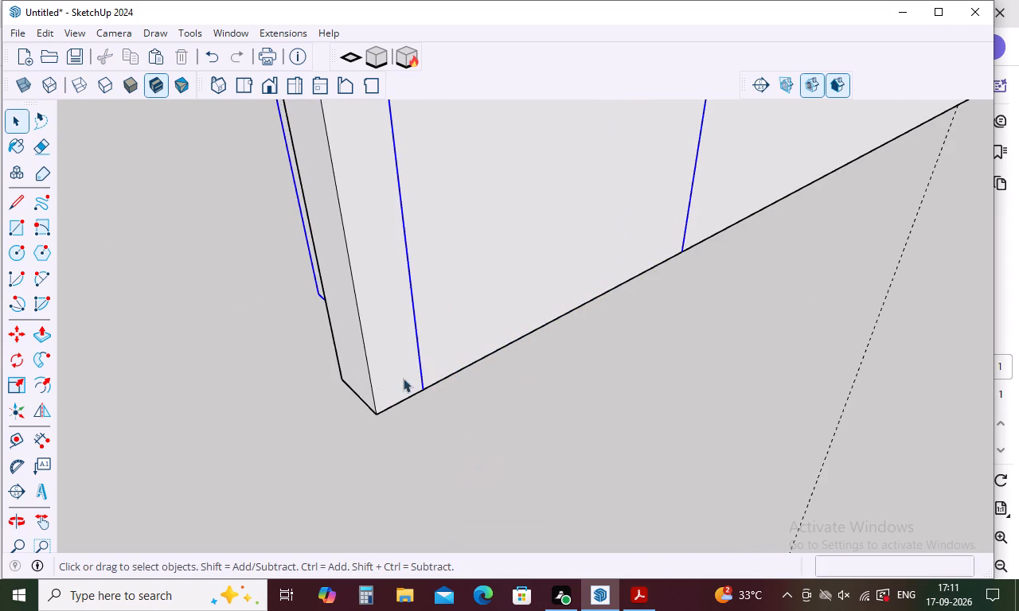
left_click(193, 37)
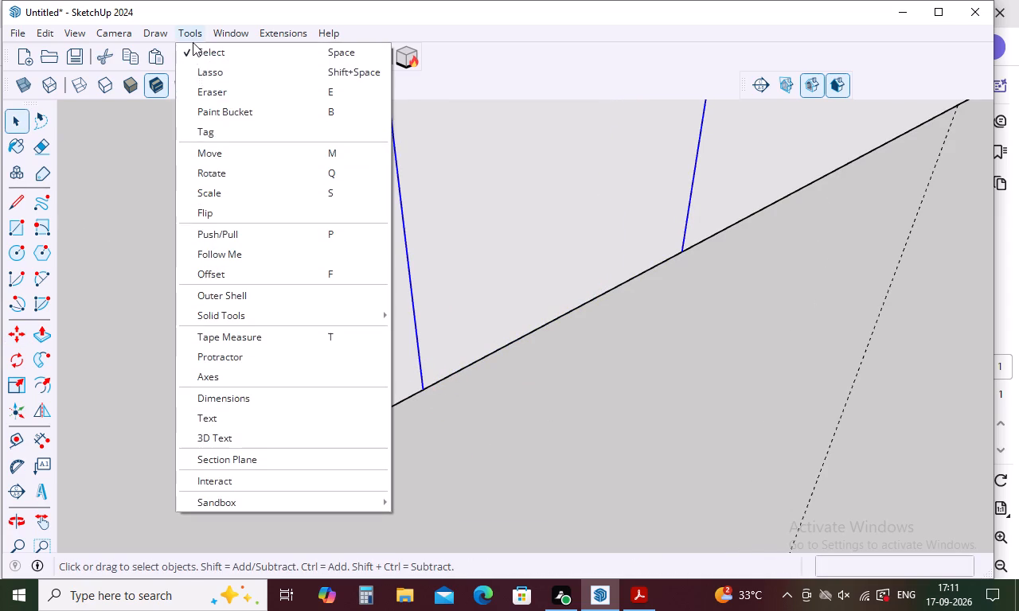
left_click(221, 321)
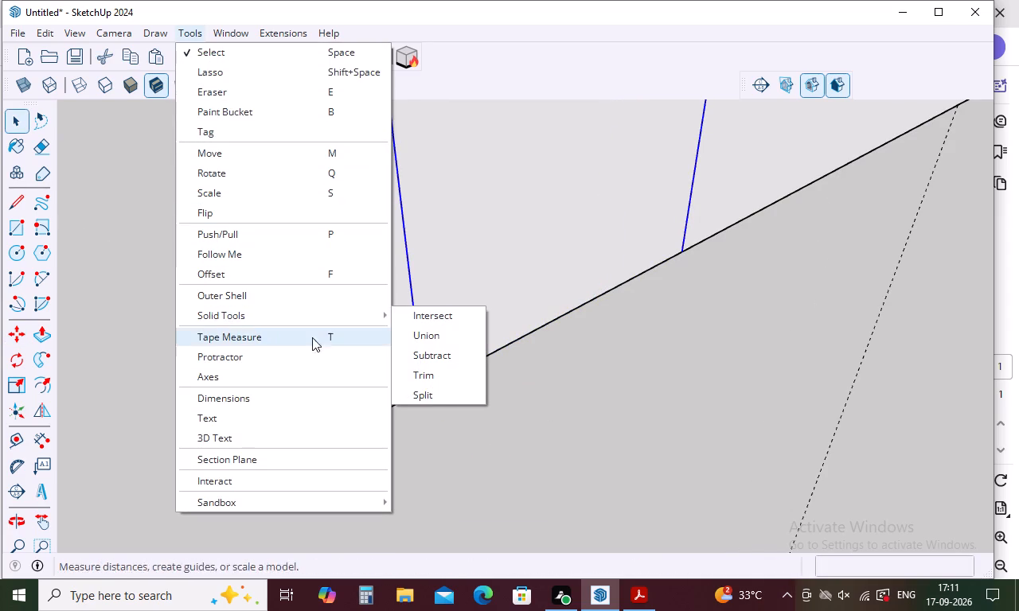
left_click(463, 352)
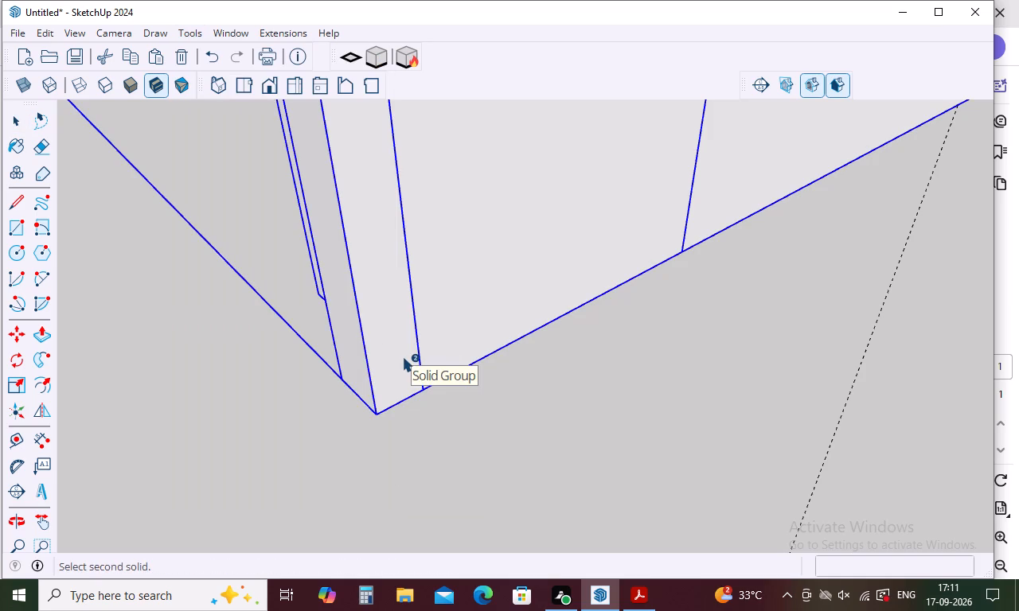
left_click(399, 357)
Examine the walls and the cut door opening from several sides.
scroll(385, 361, "down", 18)
scroll(385, 365, "down", 4)
middle_click_drag(388, 372, 476, 374)
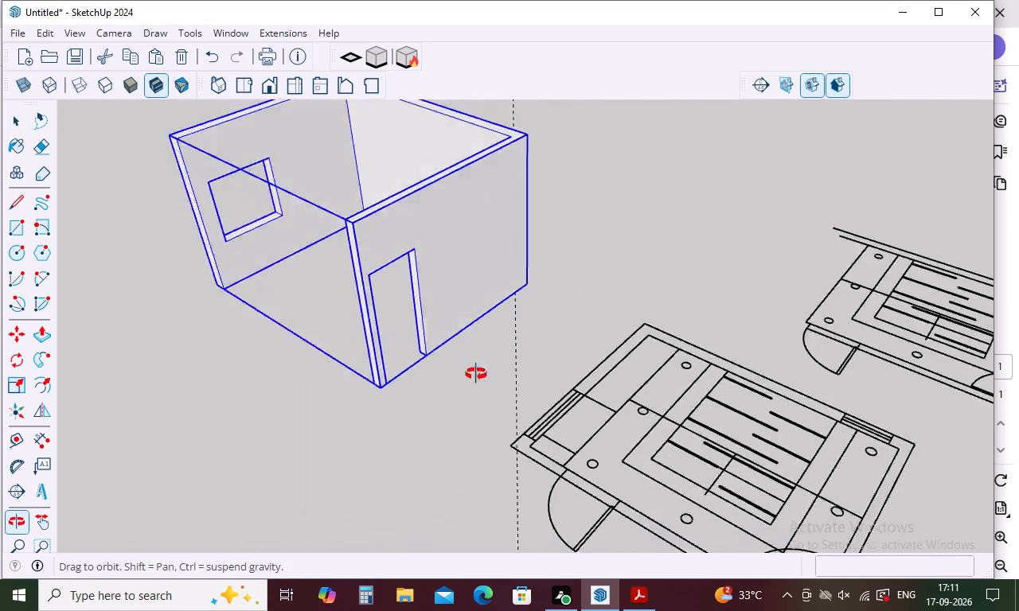
middle_click_drag(476, 374, 693, 329)
scroll(672, 299, "down", 4)
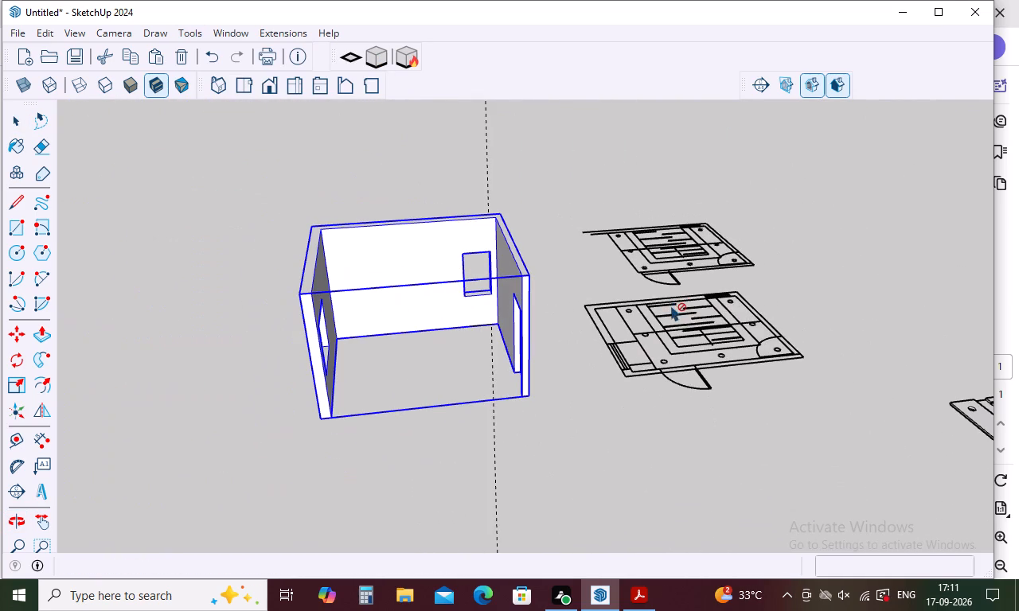
scroll(488, 337, "down", 4)
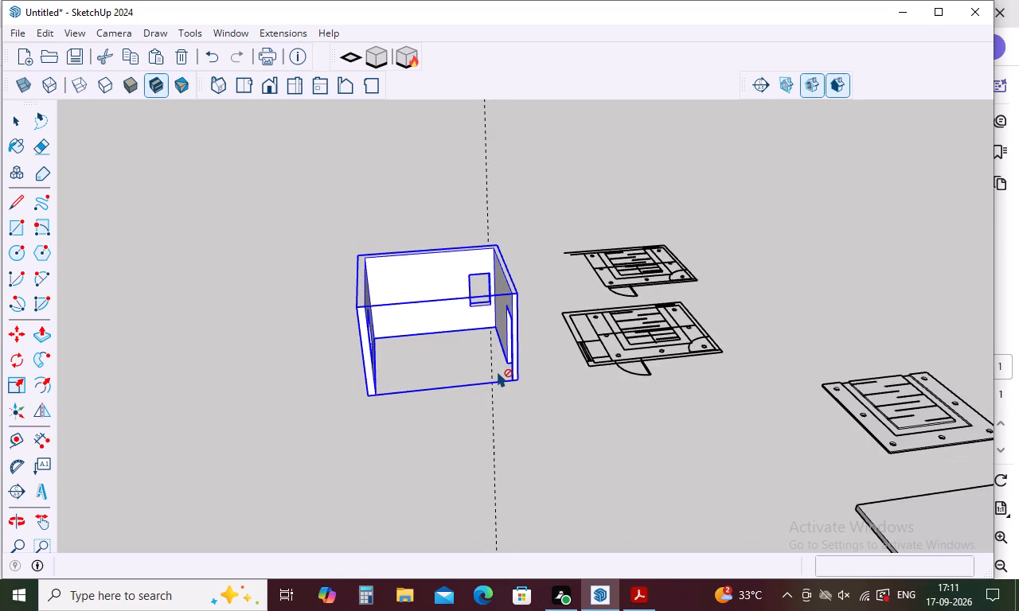
scroll(494, 395, "down", 4)
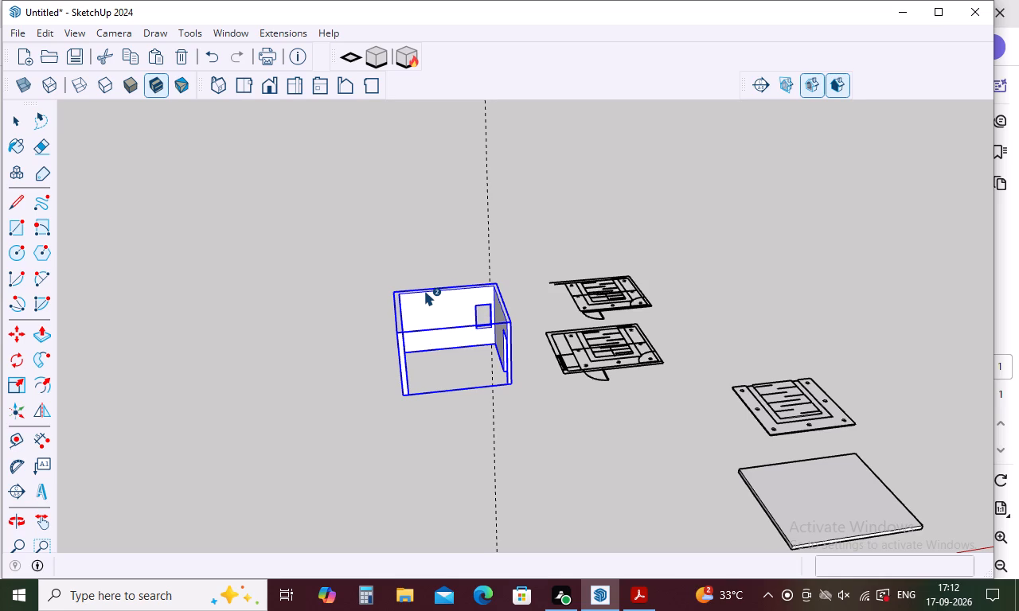
left_click(501, 469)
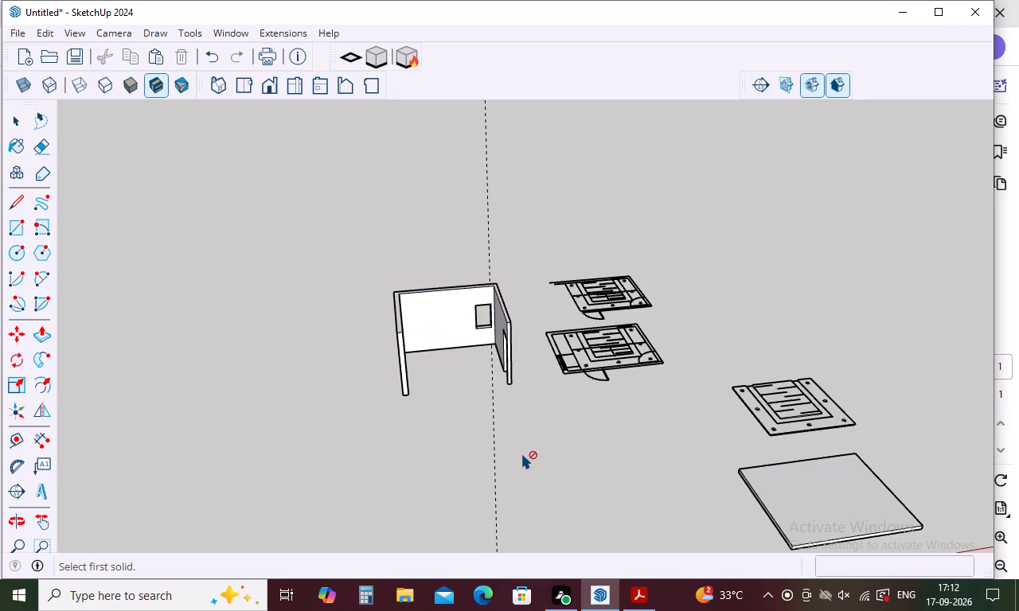
middle_click_drag(533, 427, 442, 434)
middle_click_drag(442, 434, 443, 425)
middle_click_drag(446, 415, 449, 408)
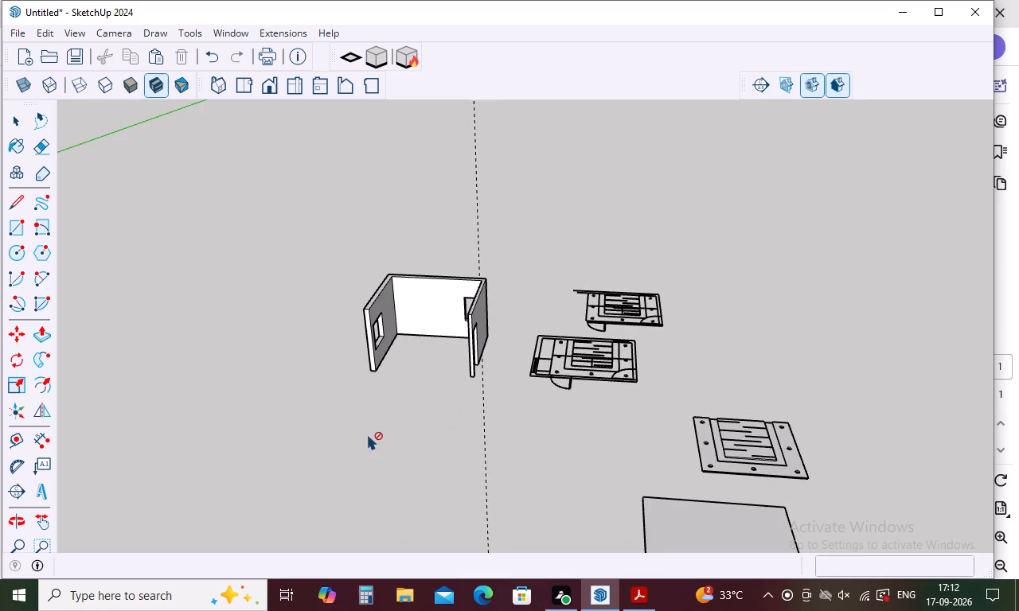
middle_click_drag(367, 435, 778, 407)
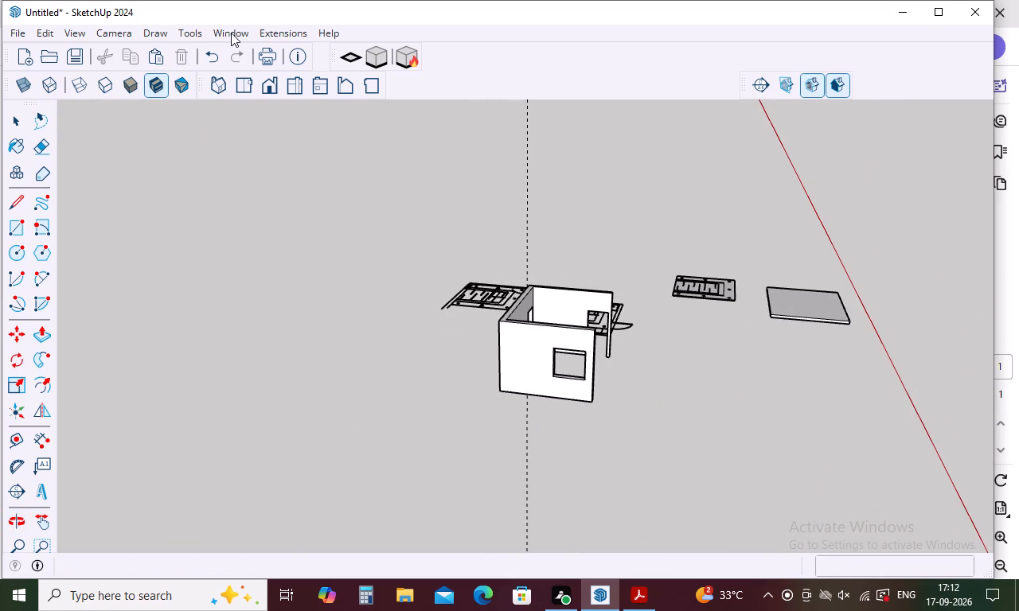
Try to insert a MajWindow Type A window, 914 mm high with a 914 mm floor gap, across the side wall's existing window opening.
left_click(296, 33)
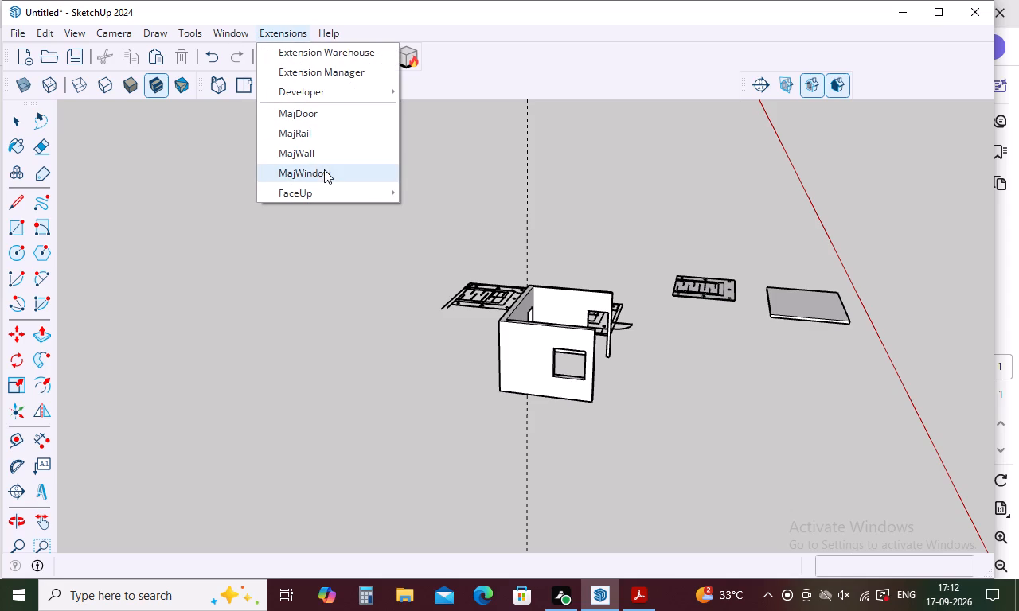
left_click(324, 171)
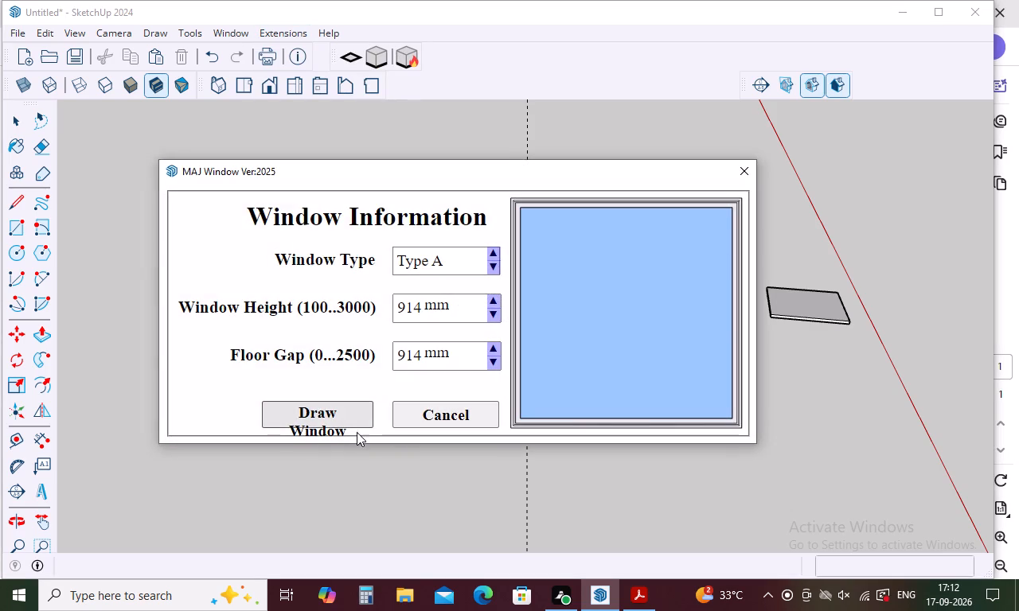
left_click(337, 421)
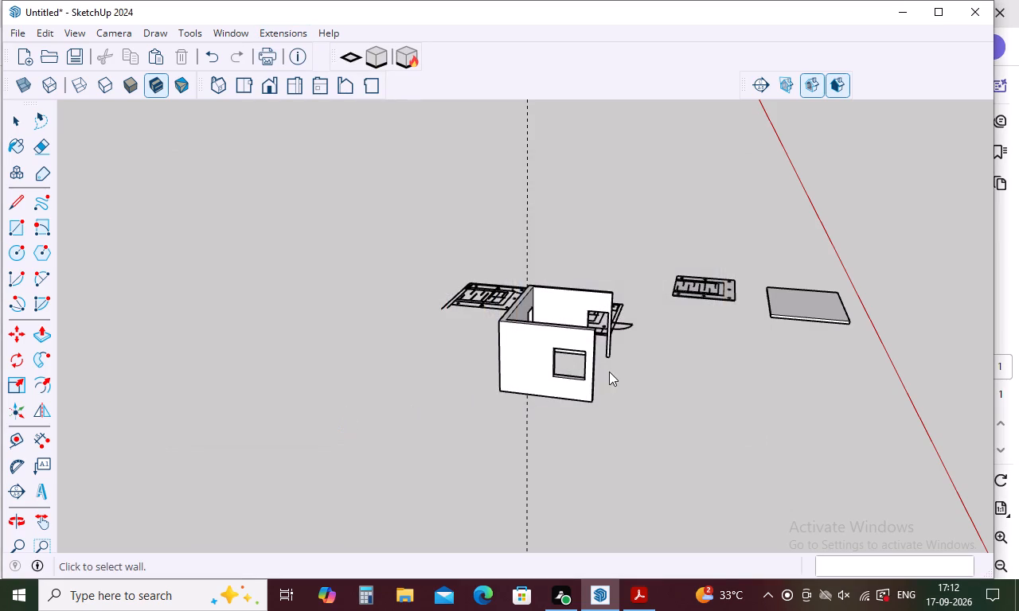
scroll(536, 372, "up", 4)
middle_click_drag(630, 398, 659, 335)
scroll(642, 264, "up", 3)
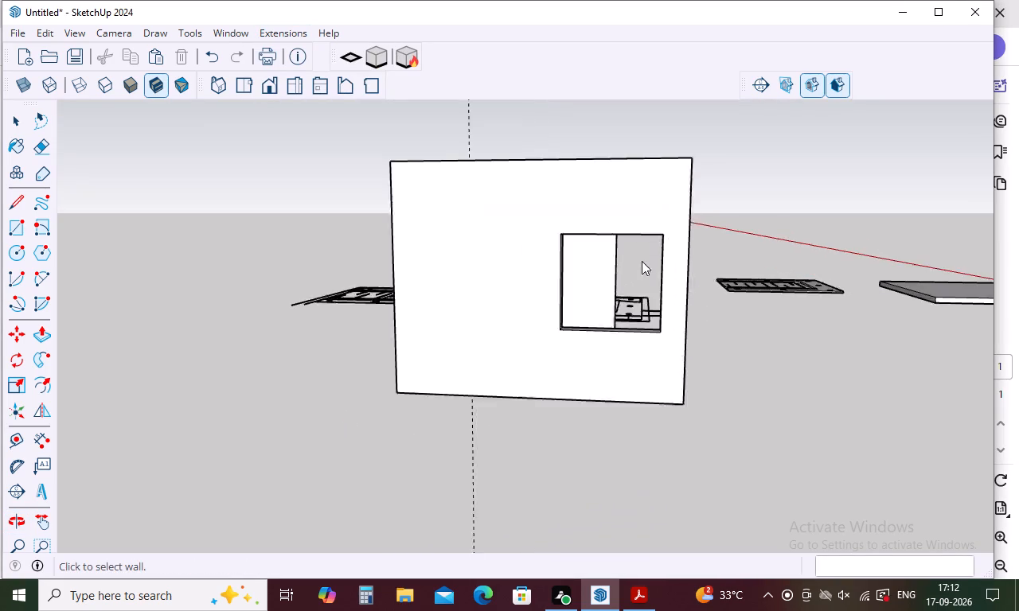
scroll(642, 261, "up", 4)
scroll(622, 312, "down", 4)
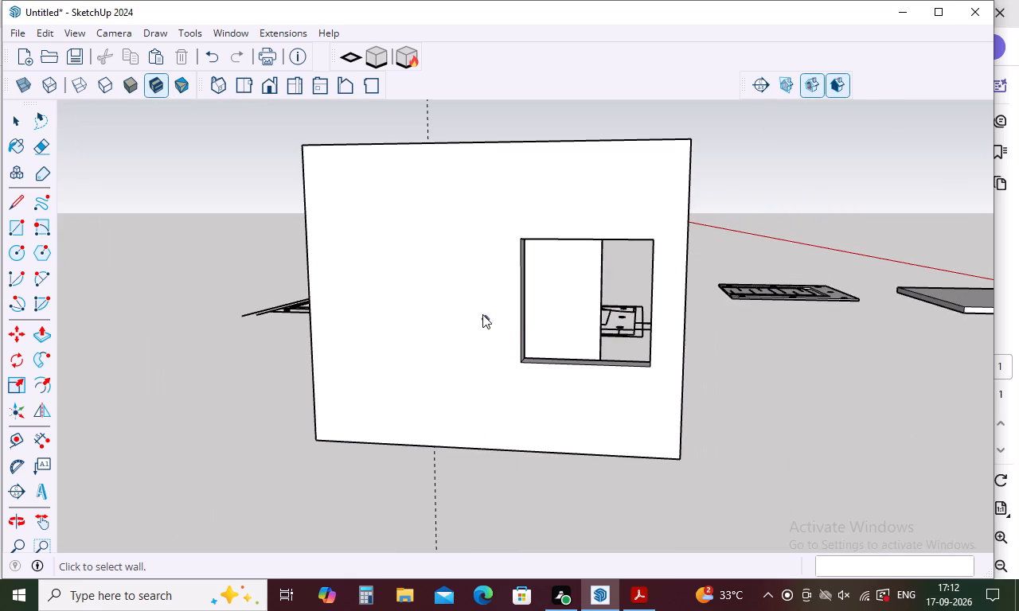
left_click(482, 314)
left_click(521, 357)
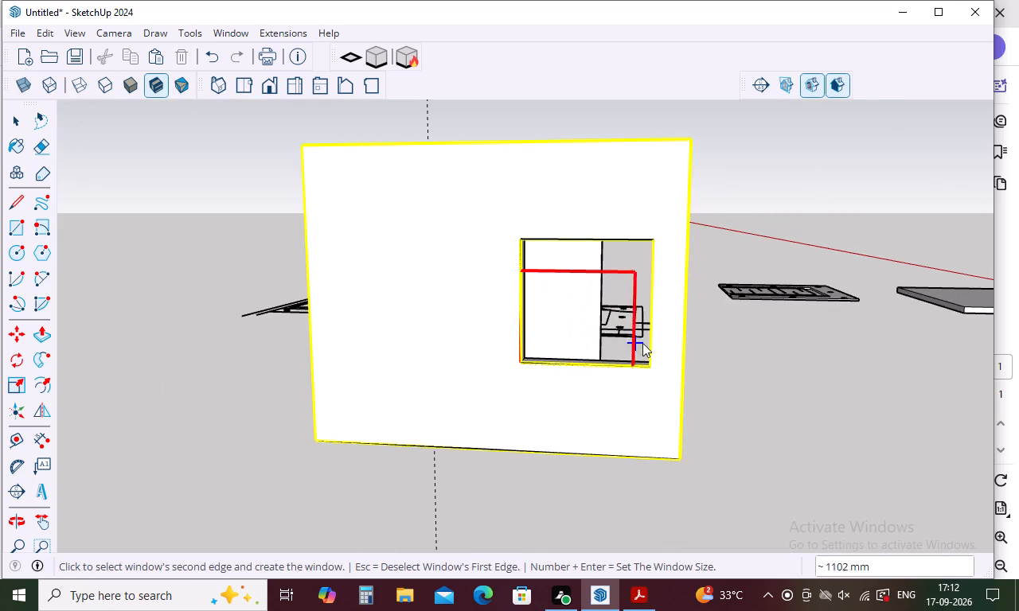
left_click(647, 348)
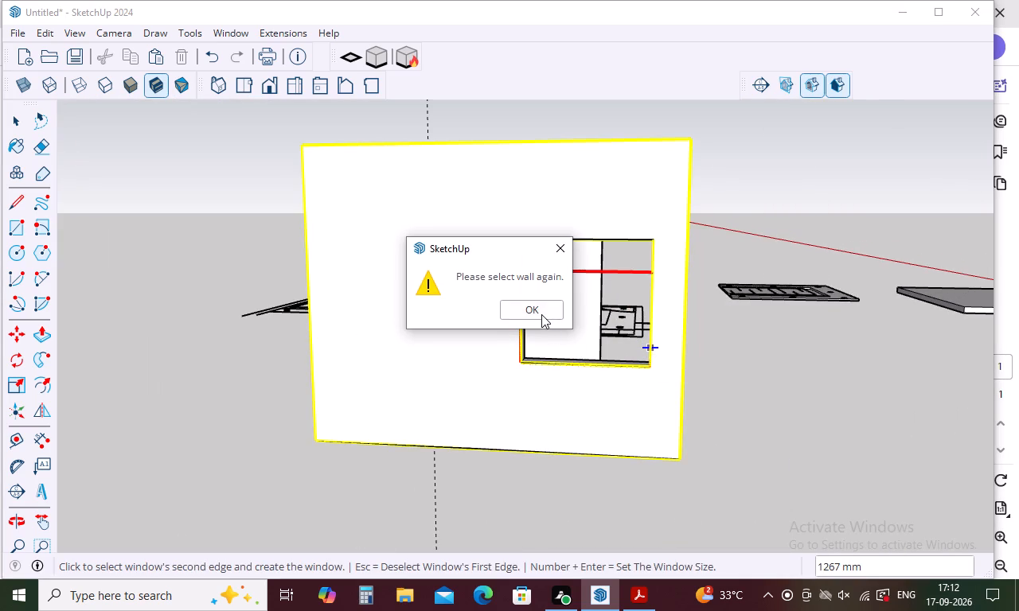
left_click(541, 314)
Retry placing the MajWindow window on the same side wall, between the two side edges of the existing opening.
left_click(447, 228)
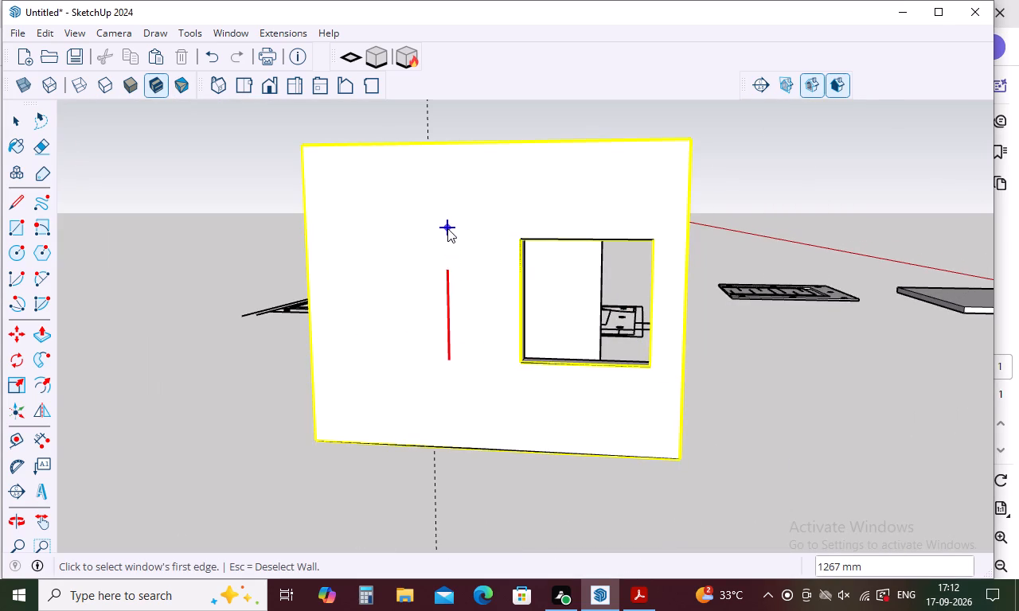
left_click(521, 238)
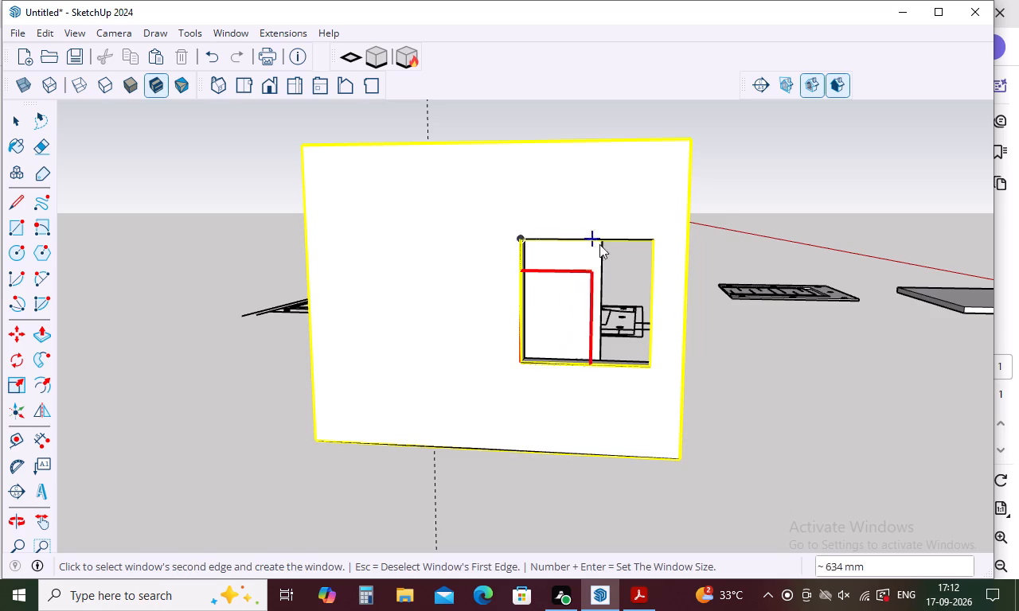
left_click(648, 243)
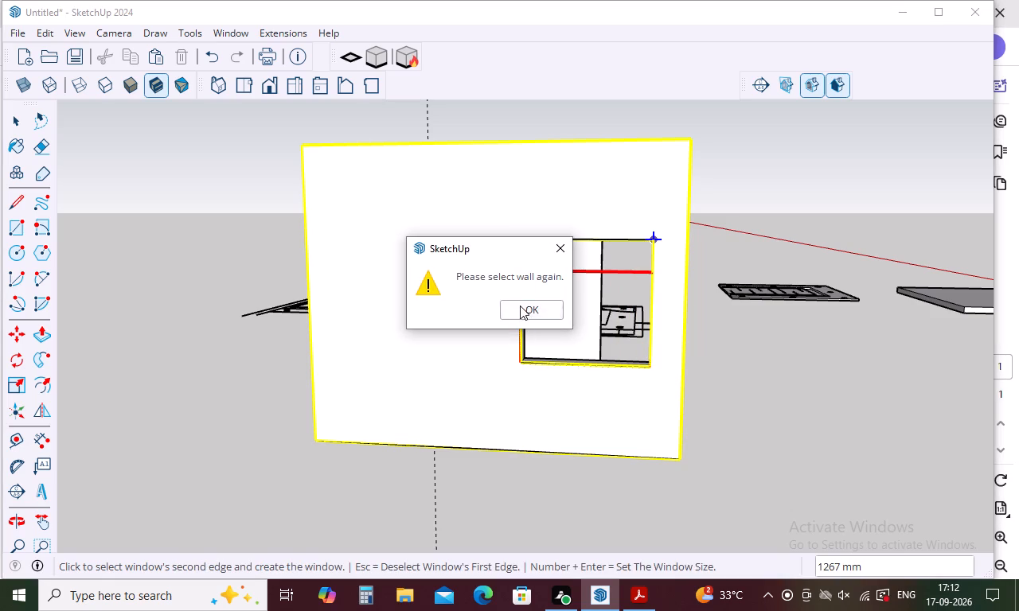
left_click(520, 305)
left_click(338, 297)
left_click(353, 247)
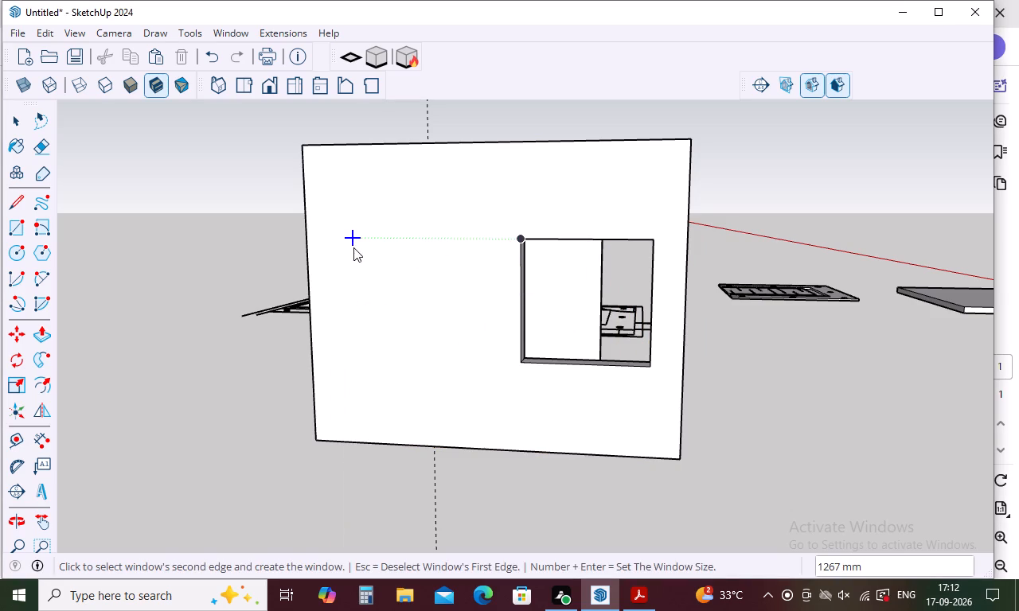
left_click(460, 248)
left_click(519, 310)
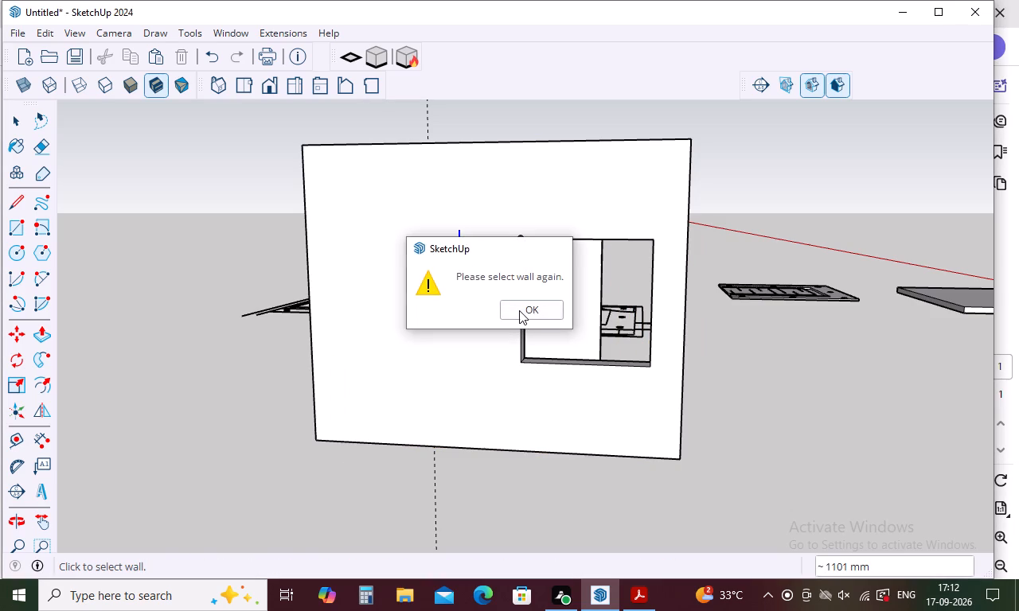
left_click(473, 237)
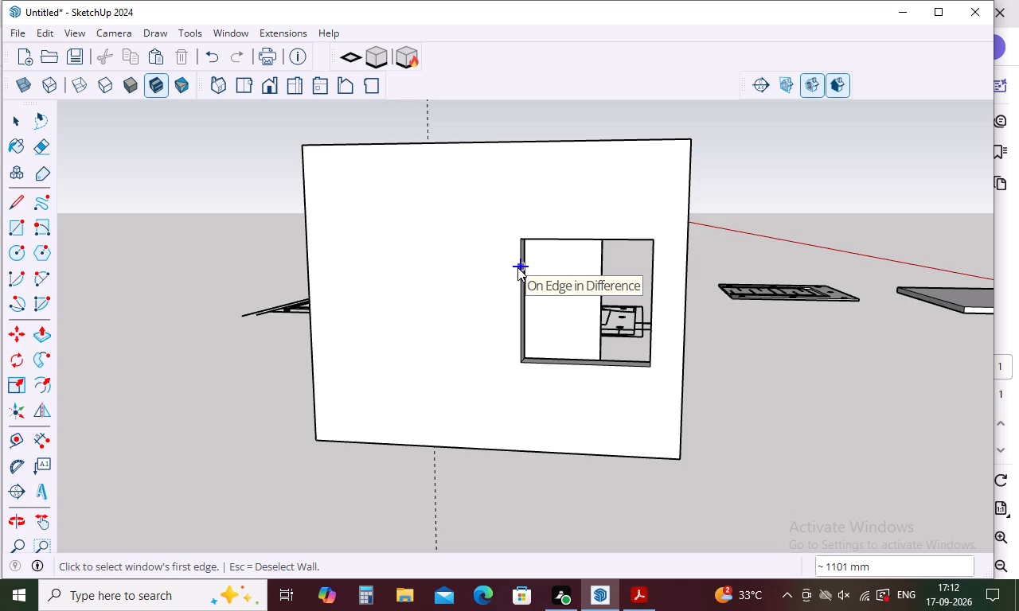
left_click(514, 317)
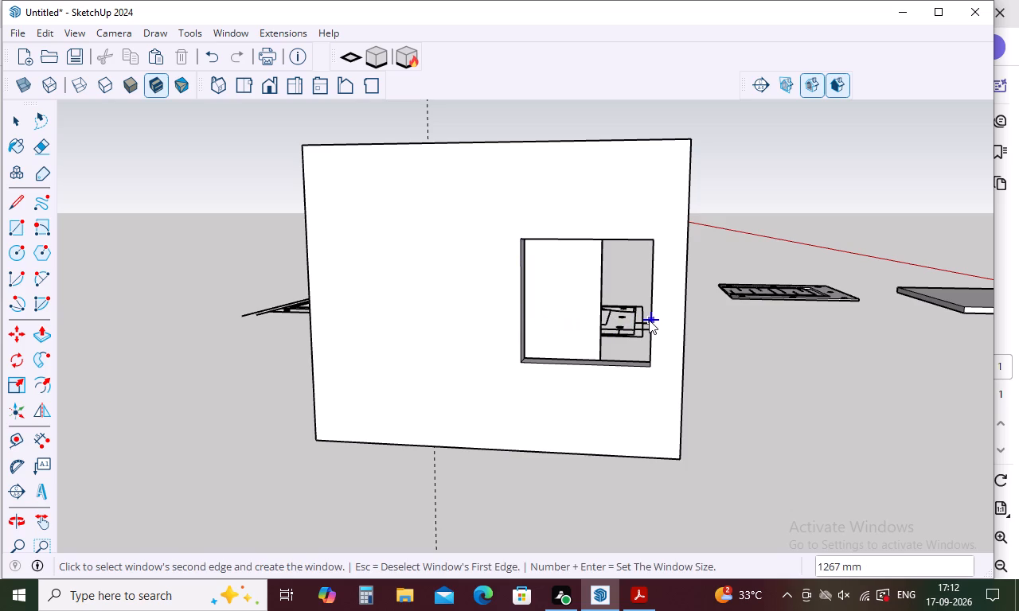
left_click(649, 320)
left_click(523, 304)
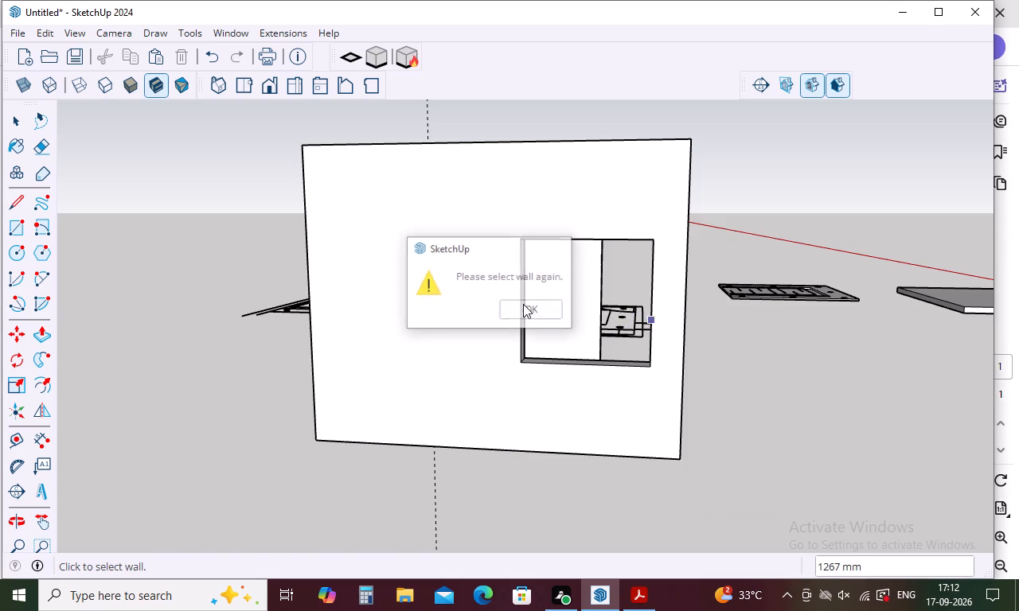
Delete the dashed guide line that crosses the ground behind the walls.
middle_click_drag(446, 301, 246, 356)
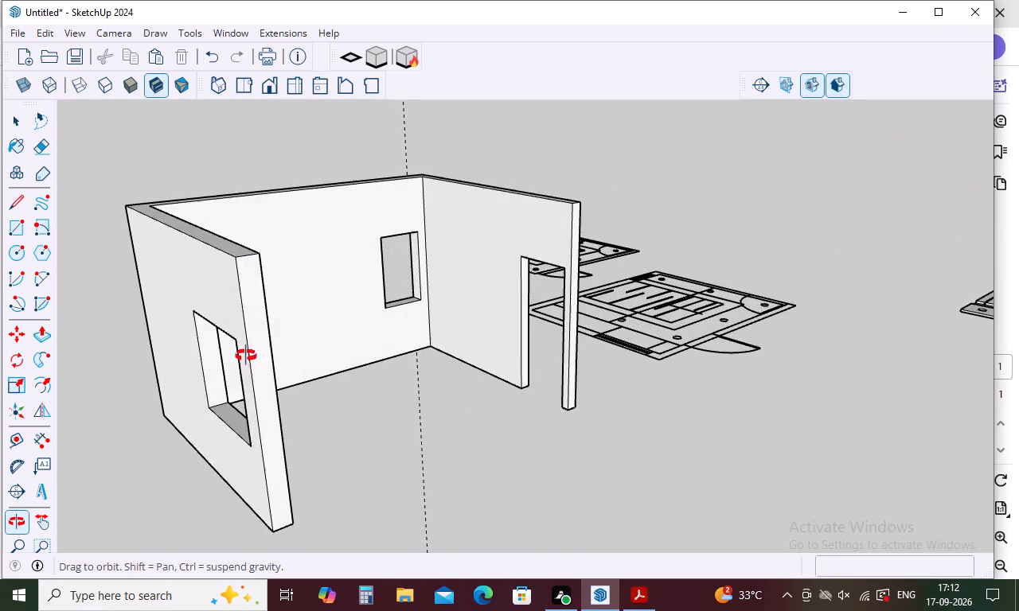
middle_click_drag(246, 356, 238, 363)
key("space")
left_click_drag(417, 130, 352, 153)
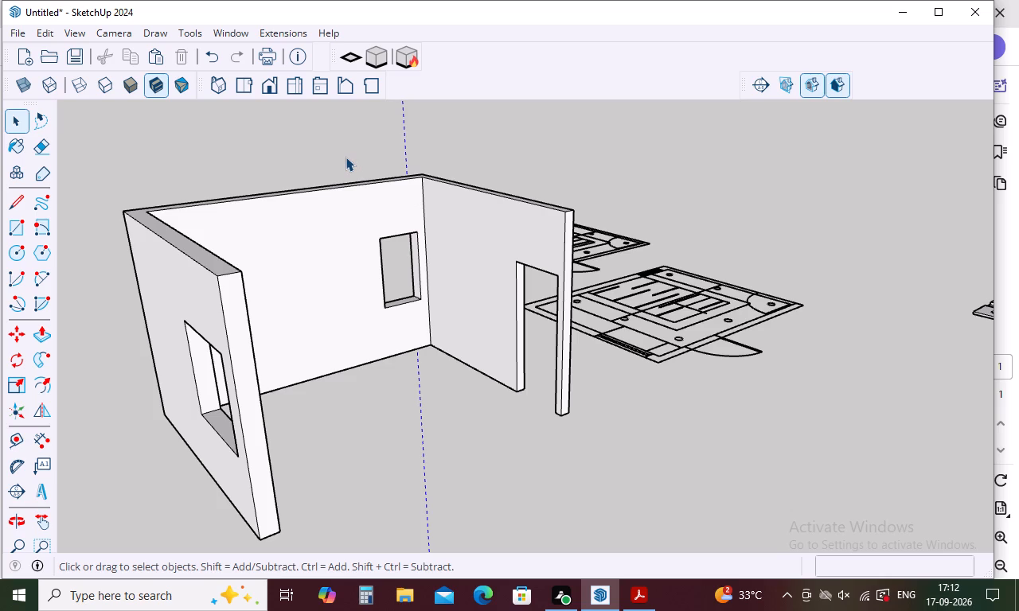
key("Delete")
Examine the walls and their window and door openings from several sides.
scroll(362, 312, "down", 4)
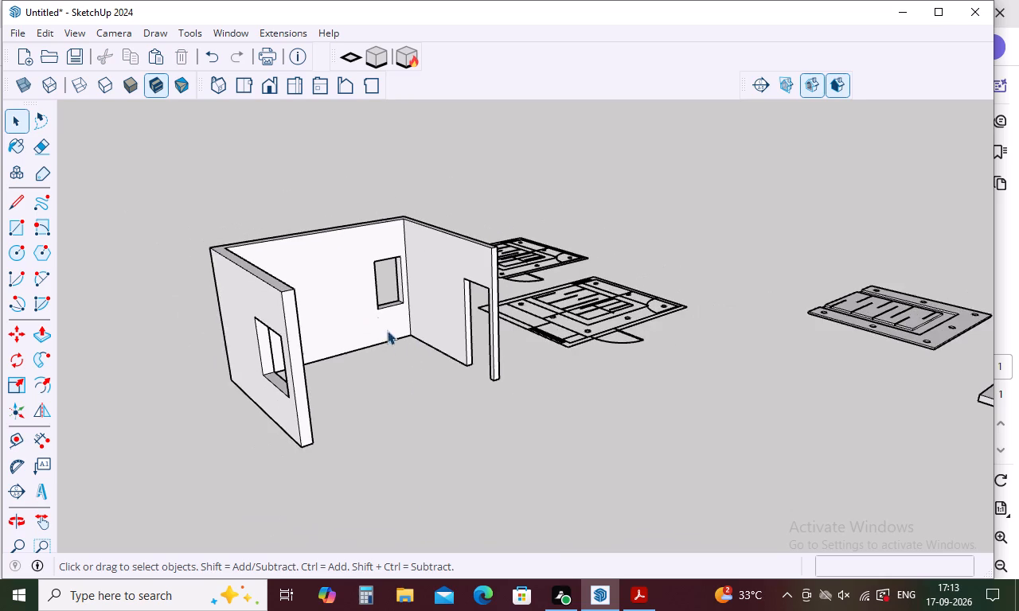
middle_click_drag(412, 354, 615, 346)
scroll(609, 370, "up", 3)
middle_click_drag(763, 431, 783, 388)
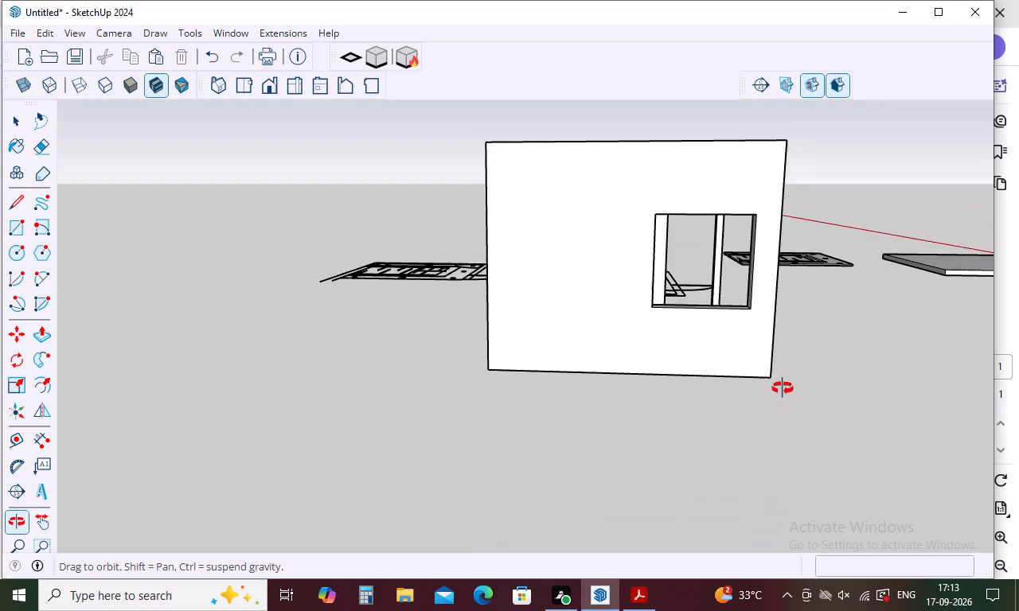
middle_click_drag(783, 388, 783, 387)
scroll(779, 338, "up", 4)
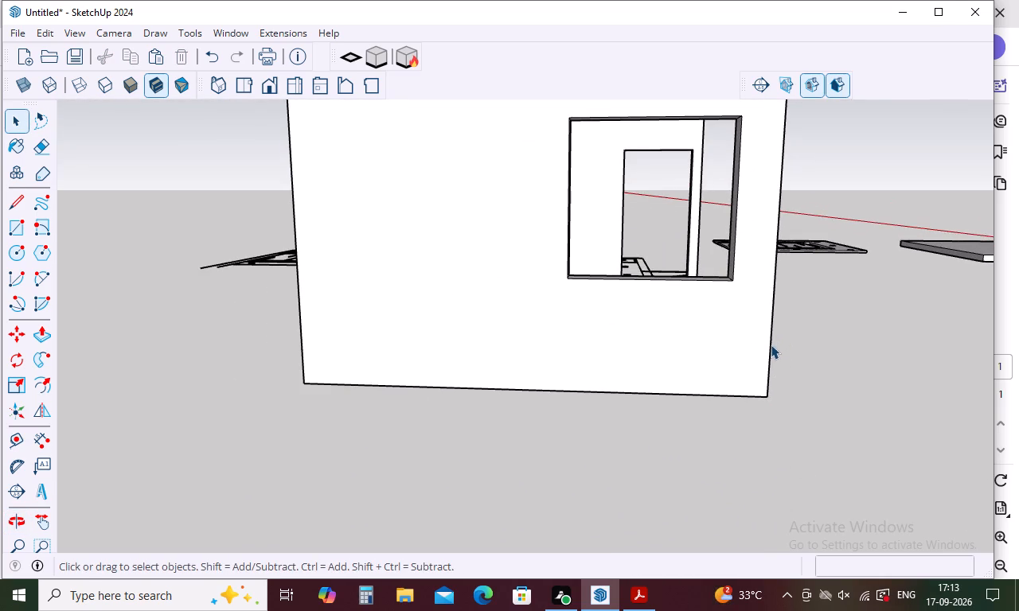
middle_click_drag(769, 345, 428, 461)
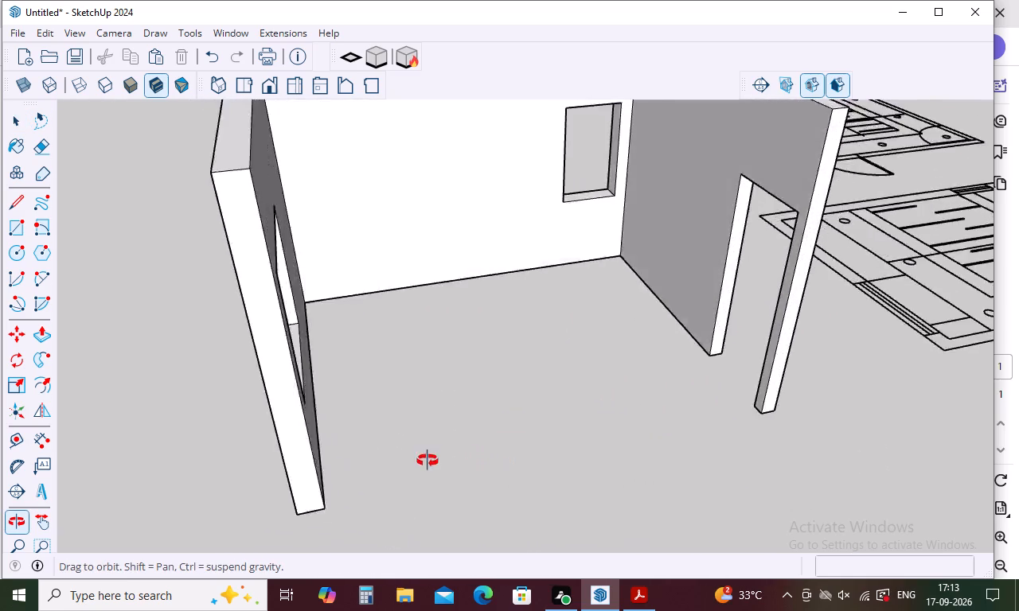
middle_click_drag(428, 461, 513, 405)
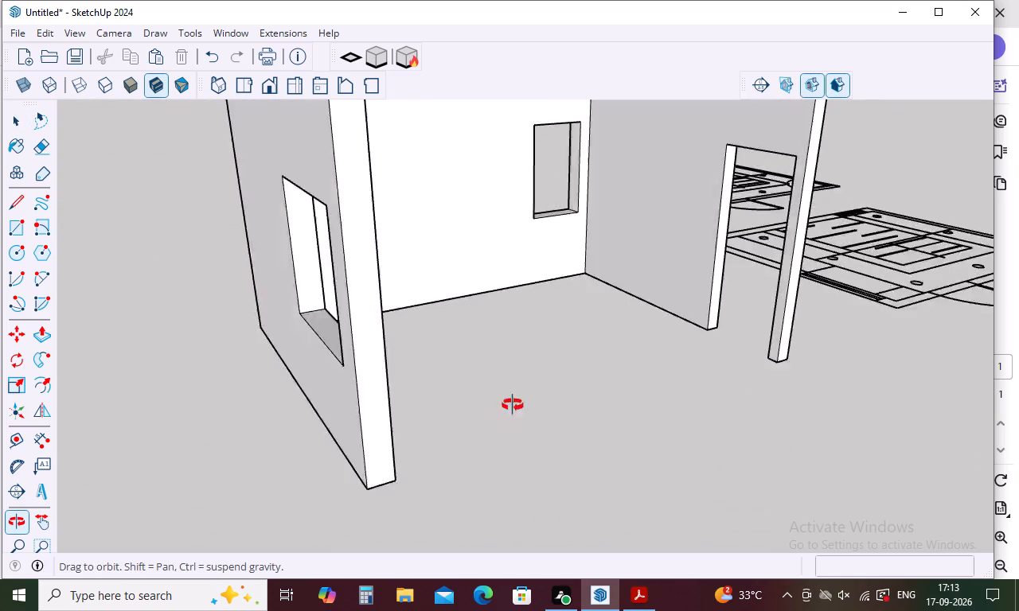
middle_click_drag(513, 405, 684, 402)
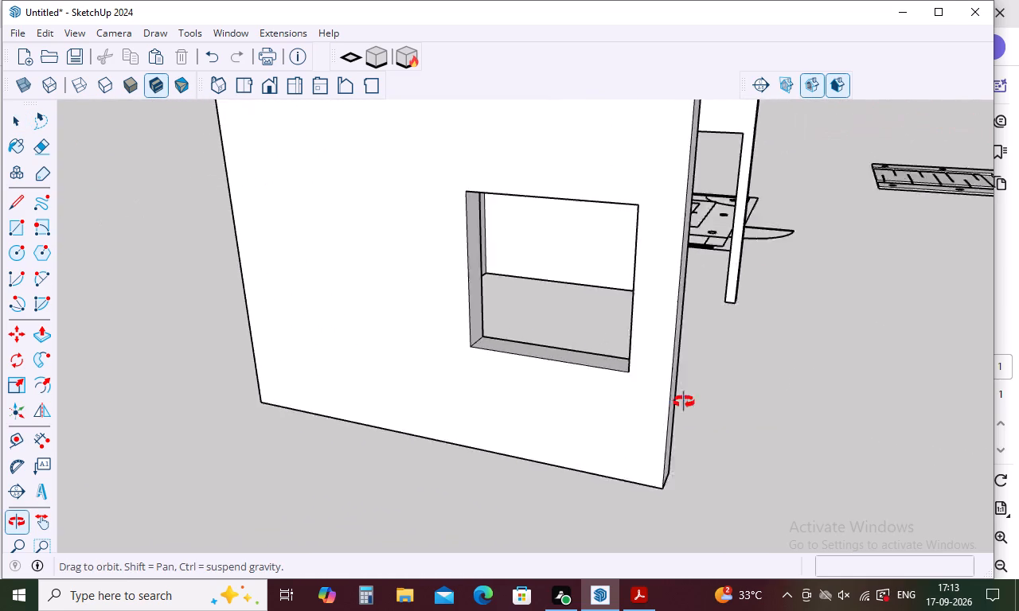
middle_click_drag(684, 402, 491, 422)
middle_click_drag(484, 412, 519, 414)
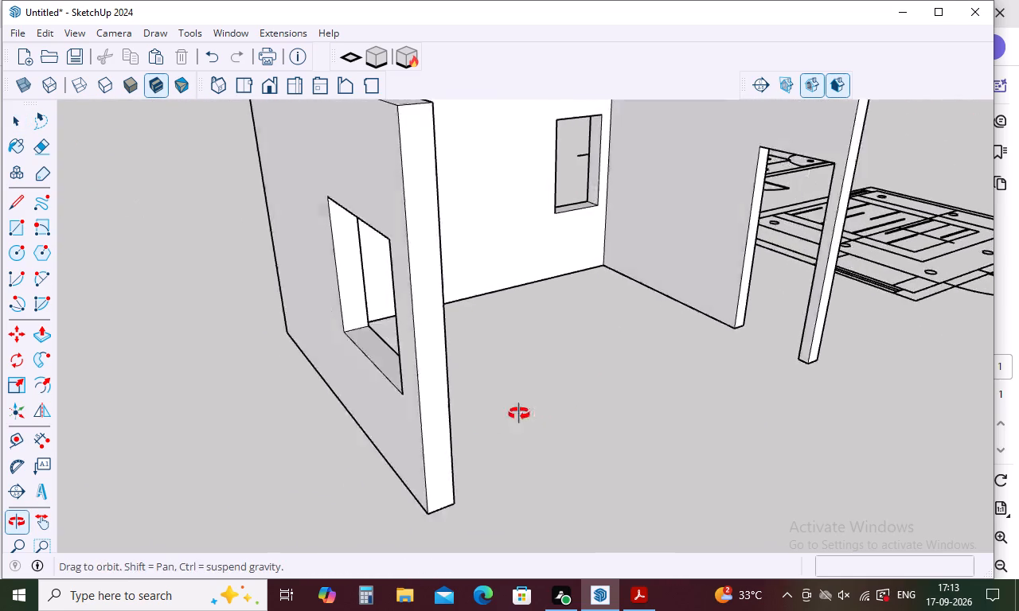
middle_click_drag(519, 414, 678, 414)
scroll(623, 400, "down", 7)
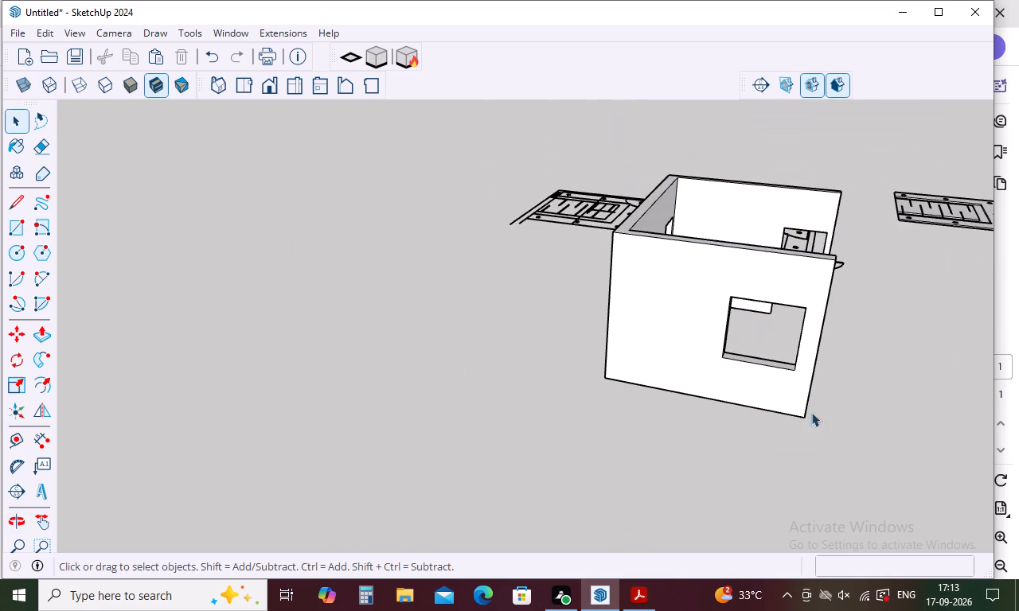
Draw a rectangle about 1267 mm by 1219 mm across the side wall's large window opening, from corner to opposite corner.
middle_click_drag(812, 412, 876, 411)
scroll(927, 340, "up", 8)
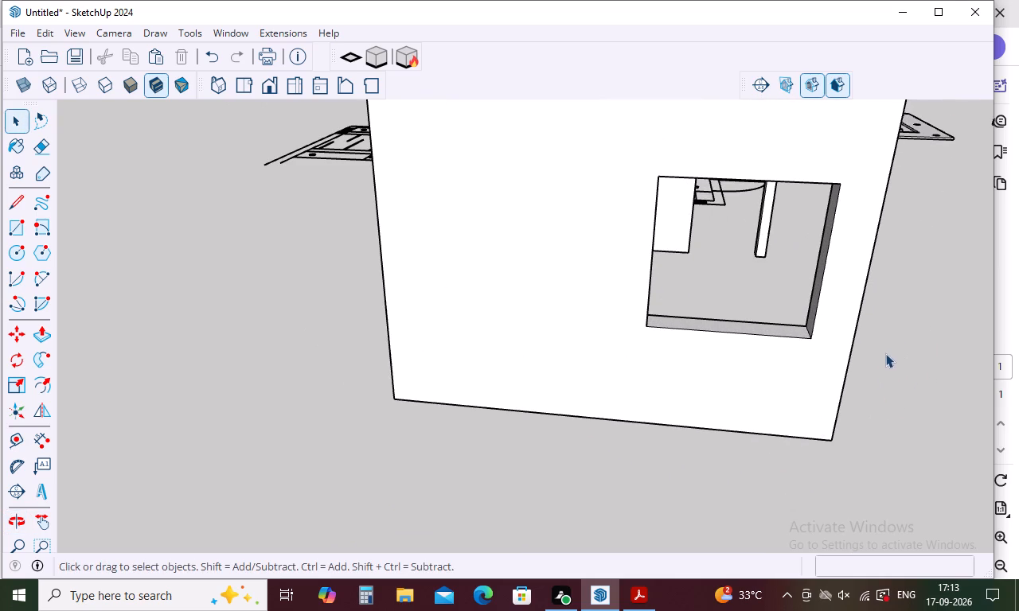
key("r")
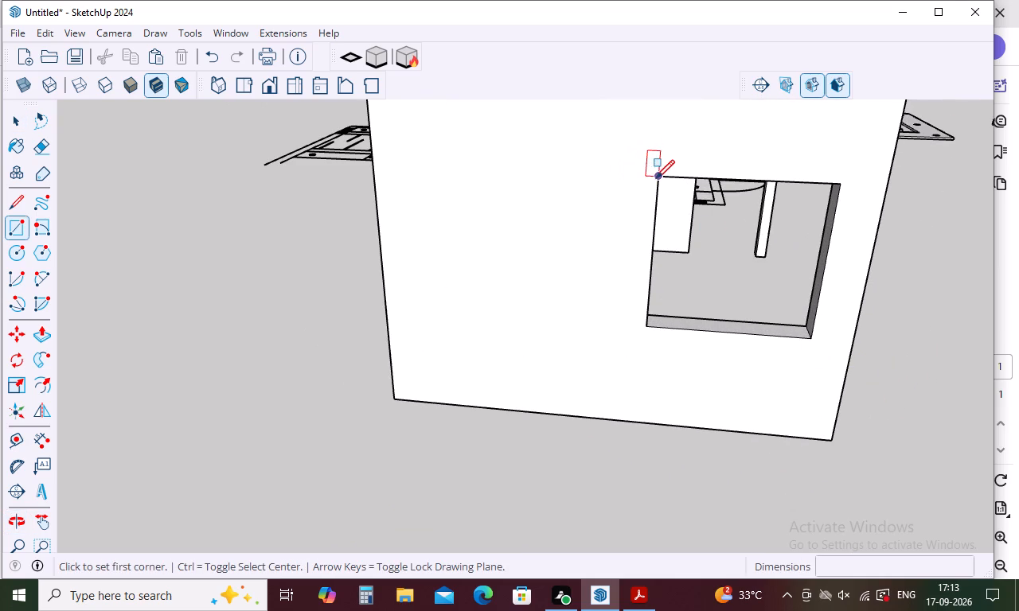
left_click(657, 178)
left_click(806, 337)
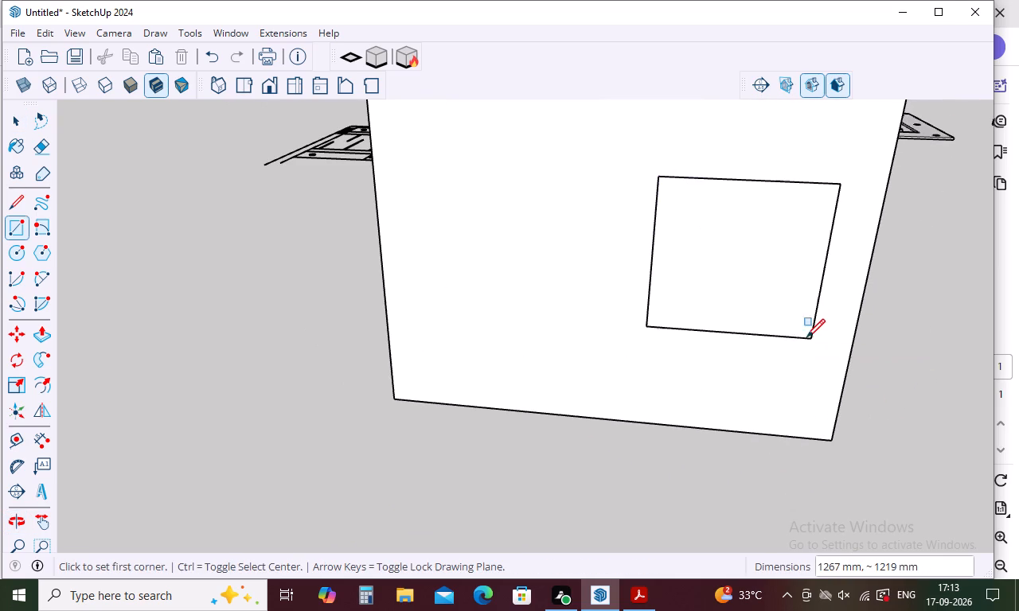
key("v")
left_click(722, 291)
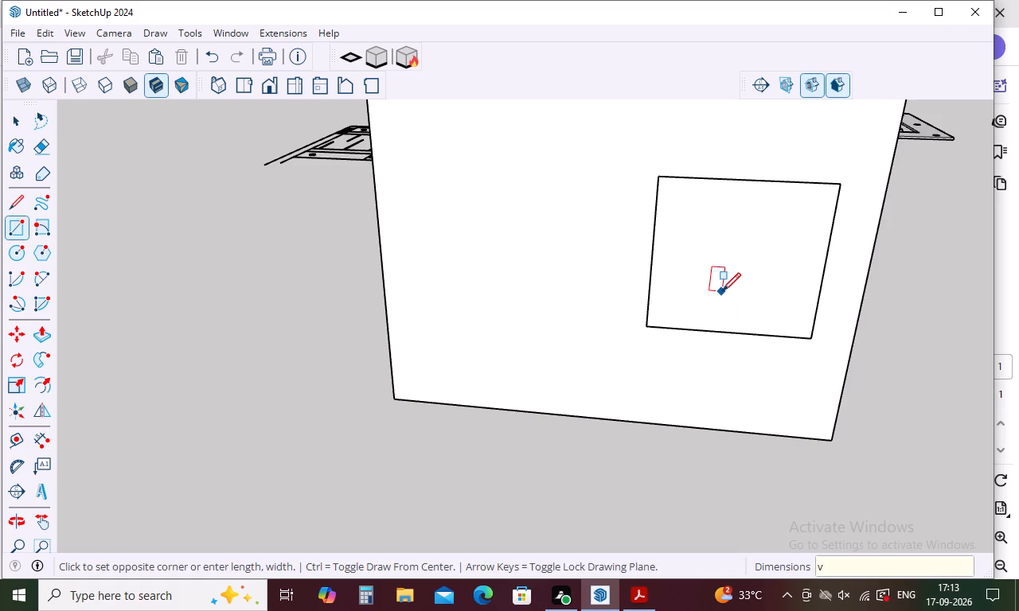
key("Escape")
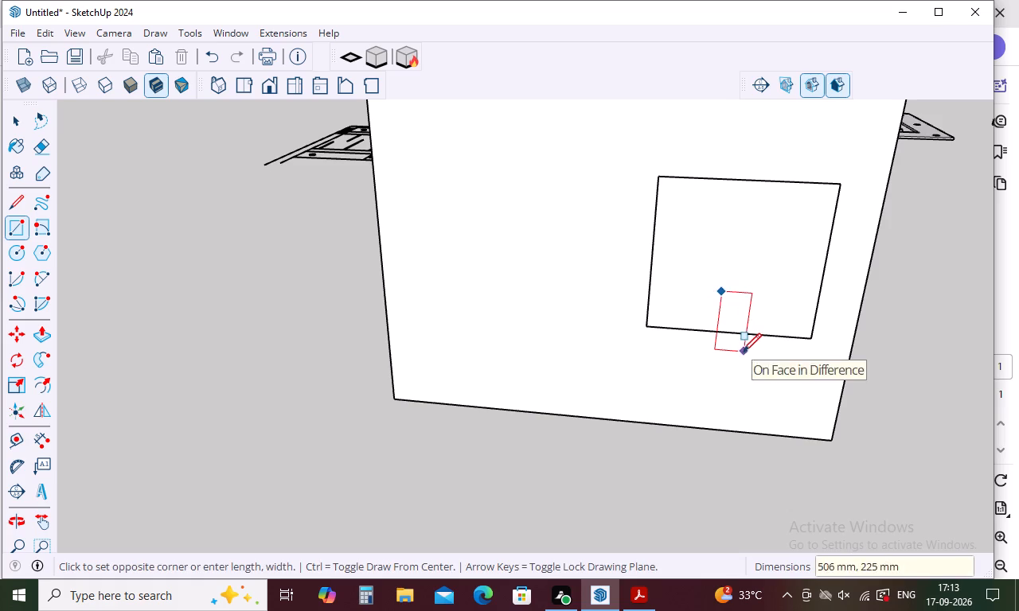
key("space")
Offset the rectangle's outline inward about 42 mm and delete the inner face to leave a window frame border.
key("f")
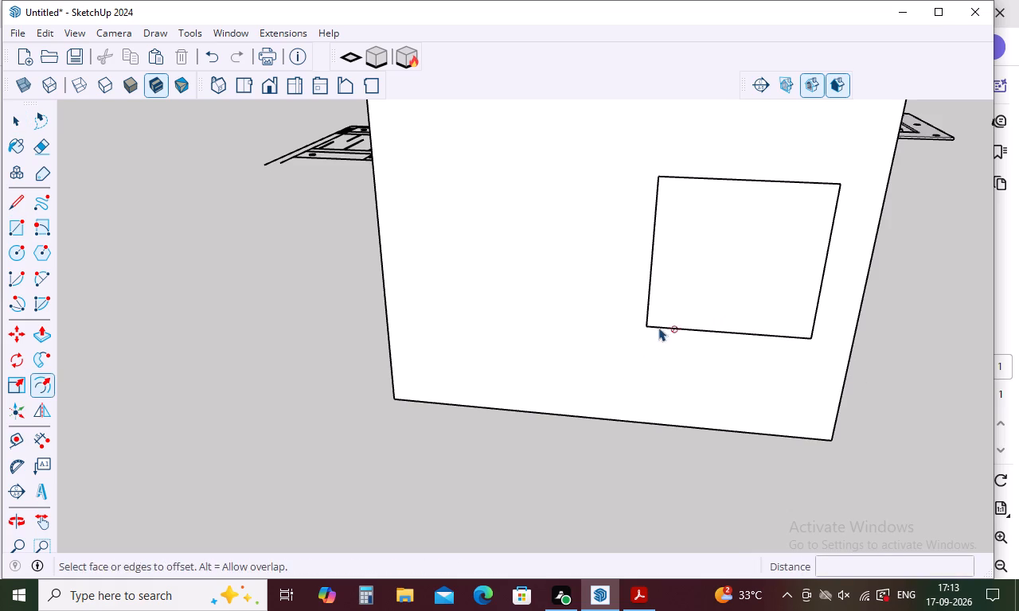
left_click(705, 245)
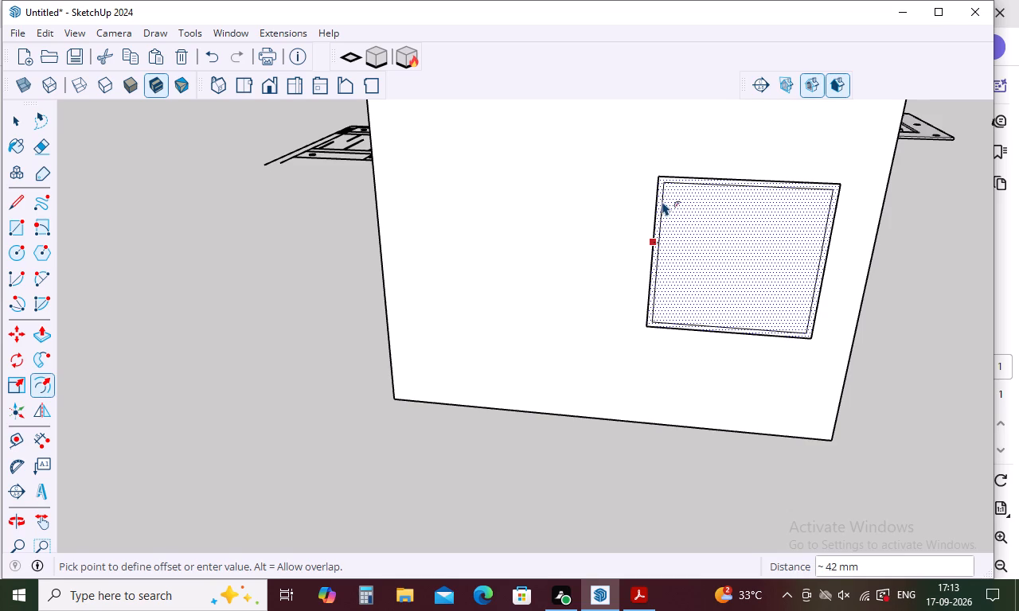
left_click(662, 201)
key("space")
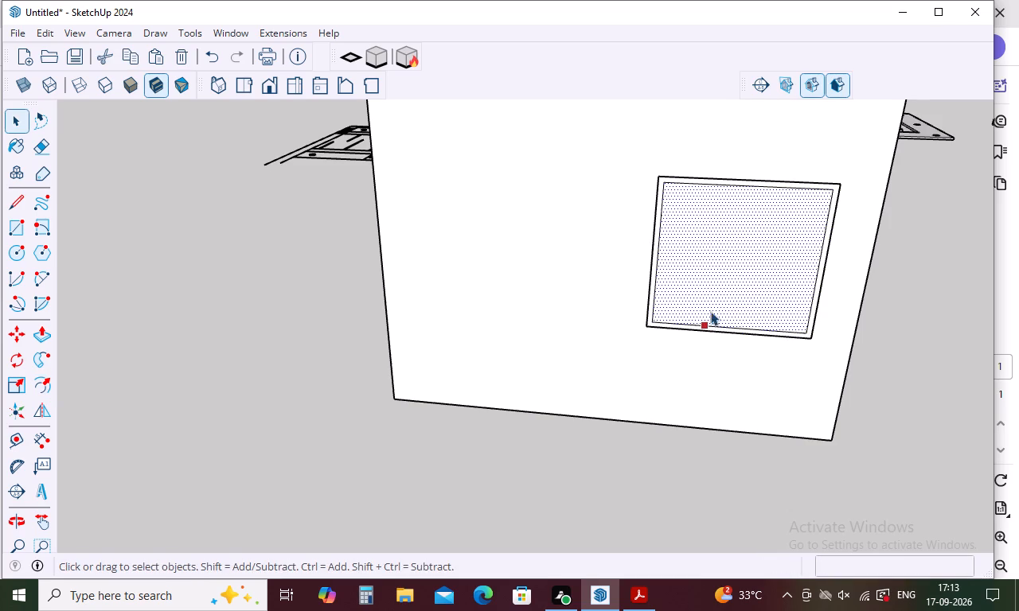
key("Escape")
left_click(715, 294)
key("Delete")
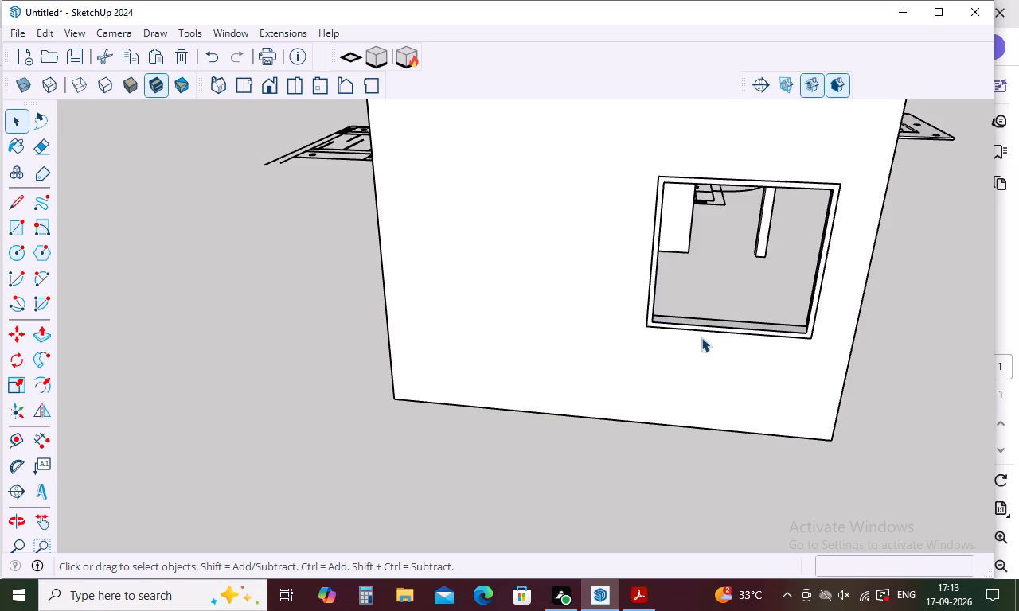
key("BackSpace")
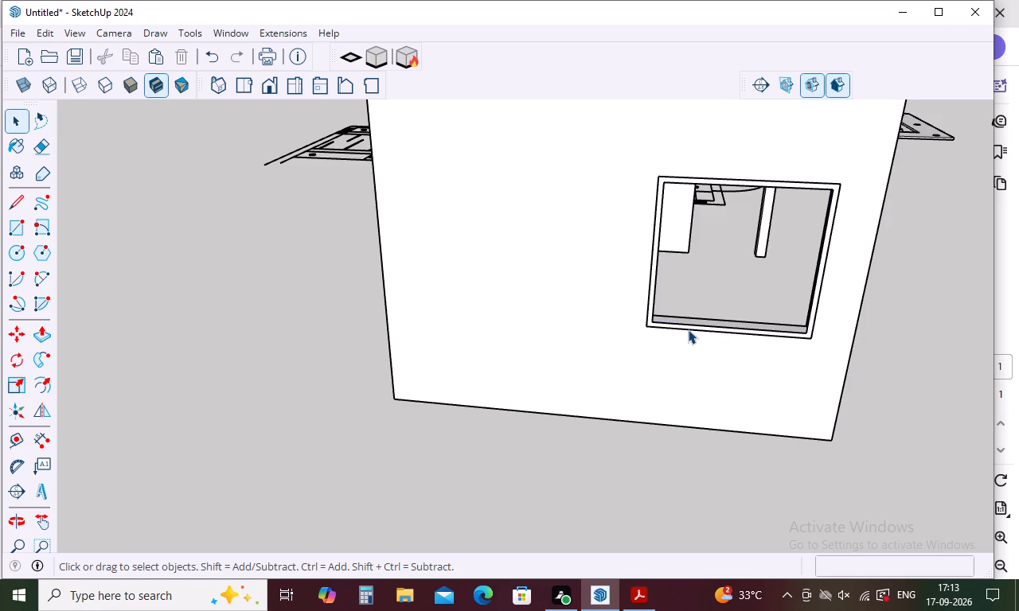
Extrude the frame border about 124 mm into the depth of the window opening with Push/Pull.
key("p")
left_click(695, 327)
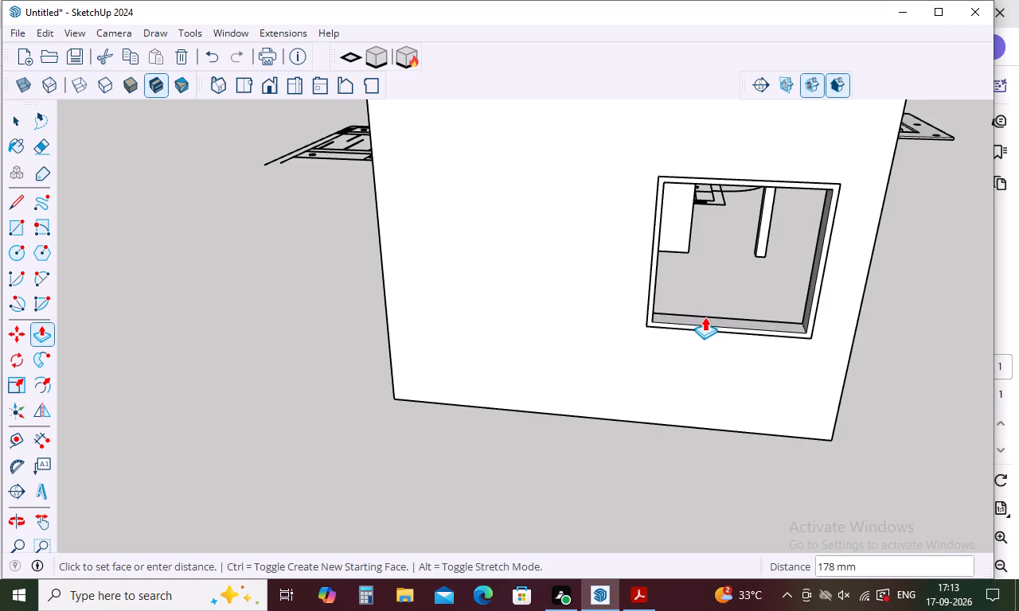
scroll(708, 320, "up", 3)
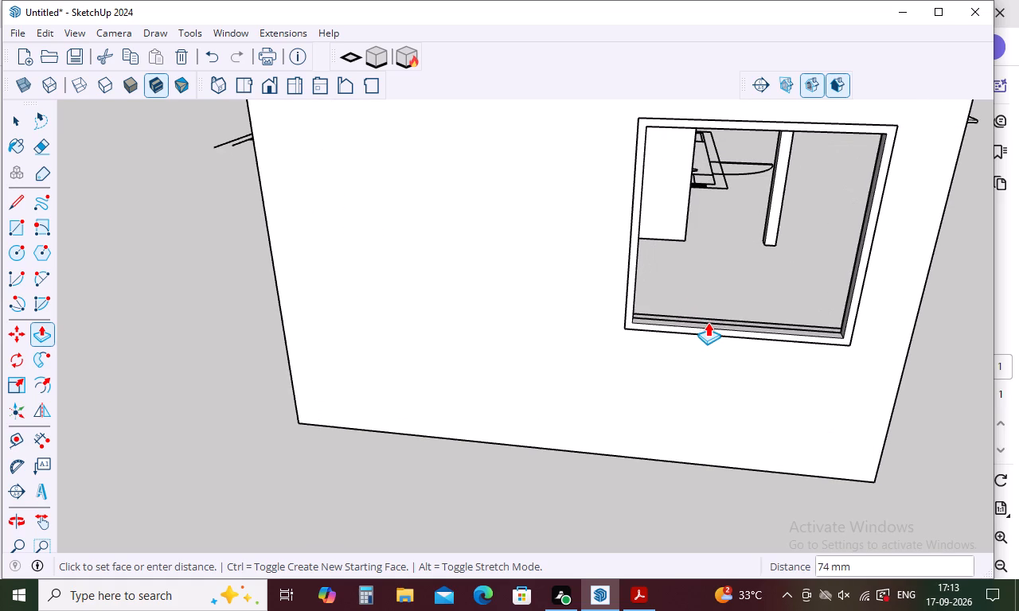
scroll(708, 322, "up", 5)
middle_click_drag(708, 322, 692, 370)
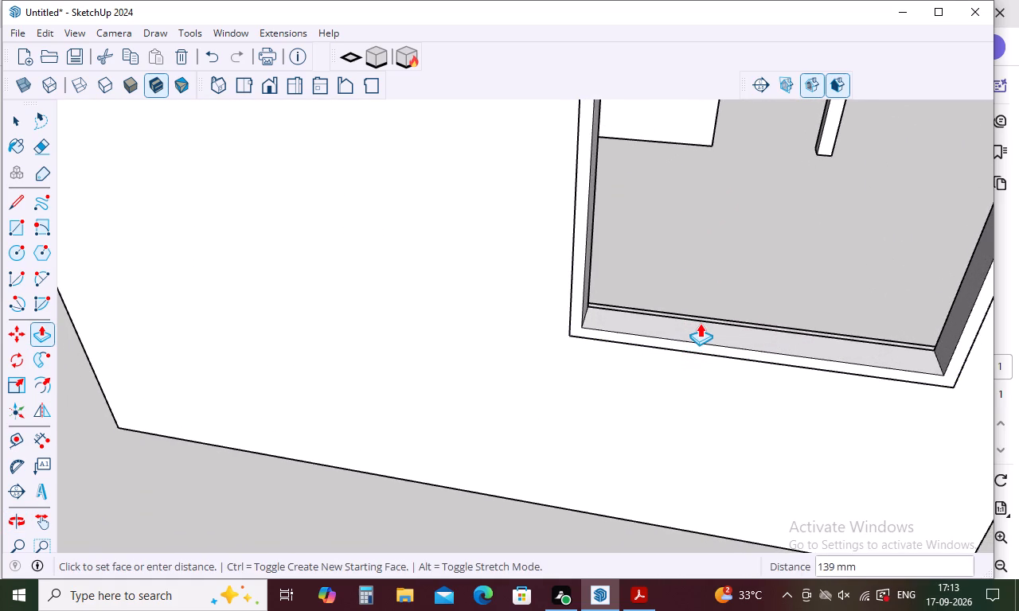
left_click(700, 325)
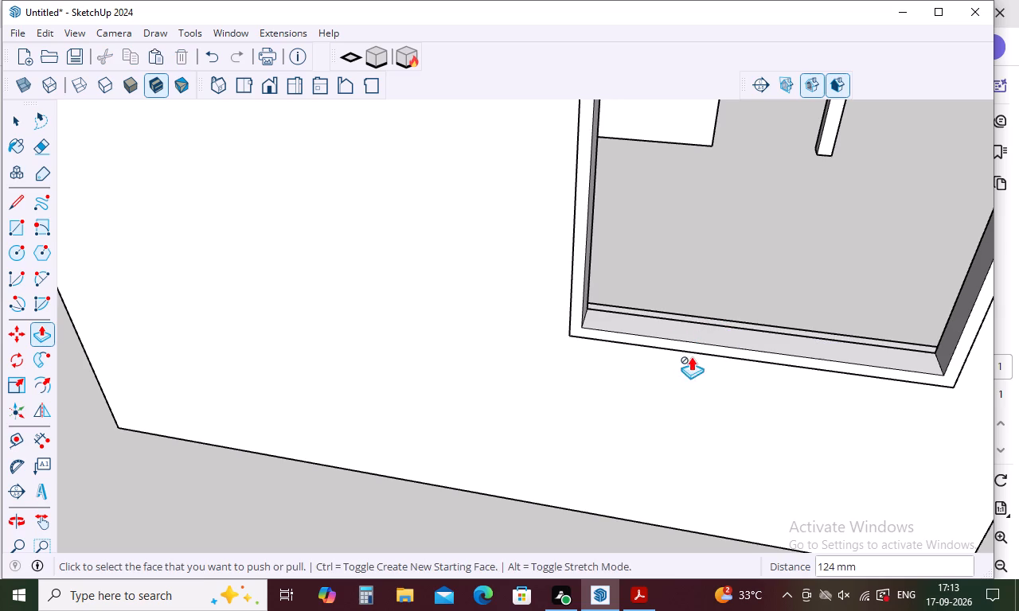
Select the whole extruded window frame and make it a group.
key("space")
triple_click(584, 329)
right_click(584, 329)
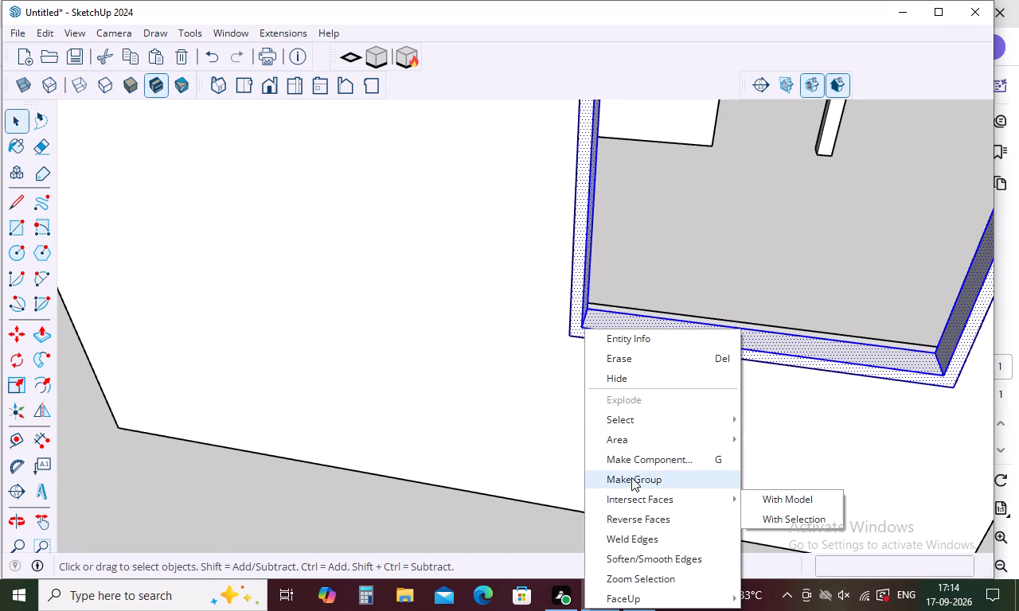
left_click(631, 477)
scroll(446, 300, "down", 9)
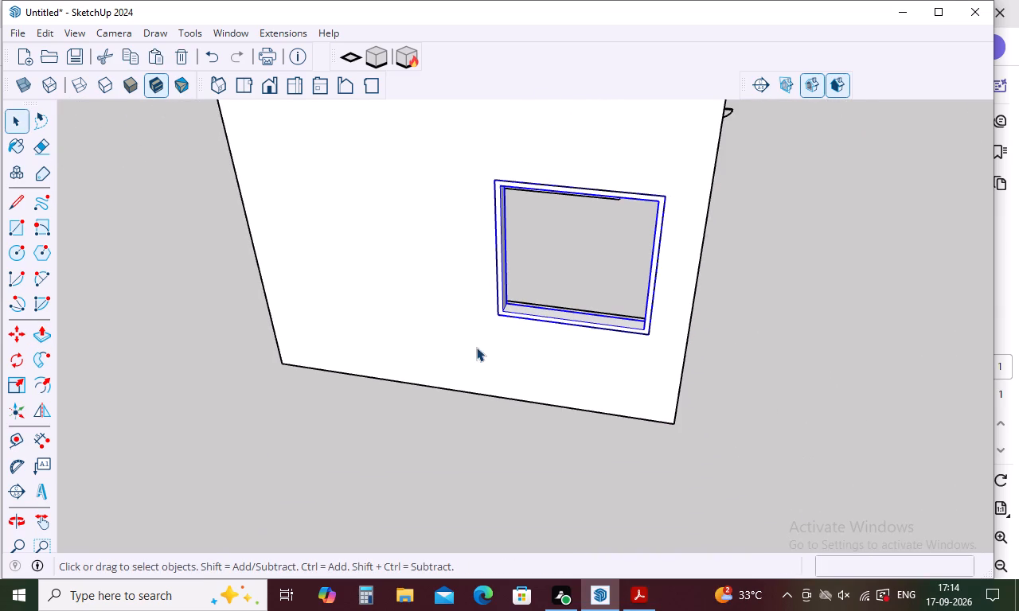
key("space")
key("space")
Draw a rectangular pane filling the frame's inner opening and make the pane with its edges a group.
key("r")
left_click(502, 186)
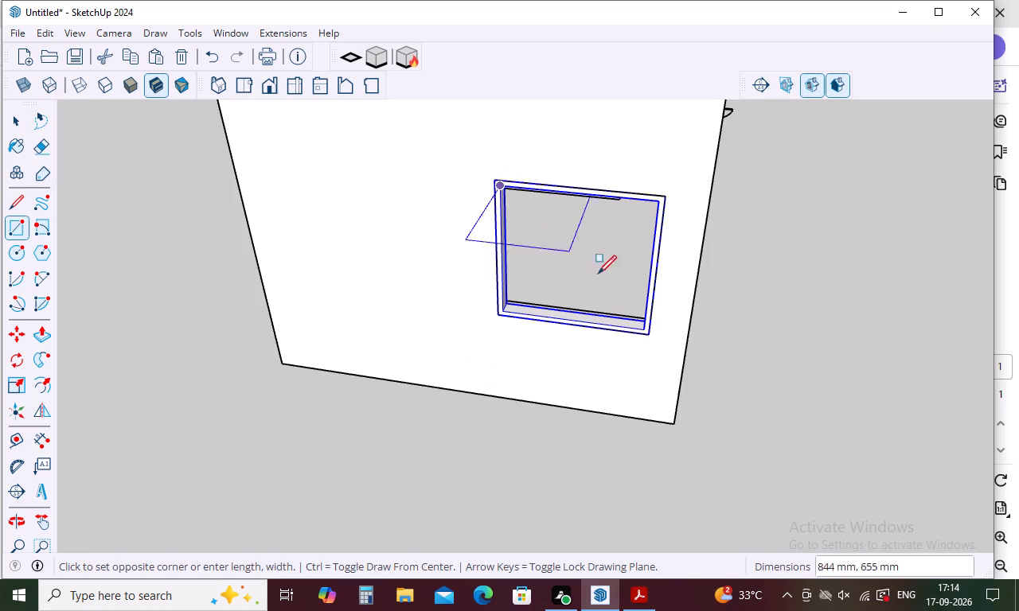
left_click(645, 324)
key("space")
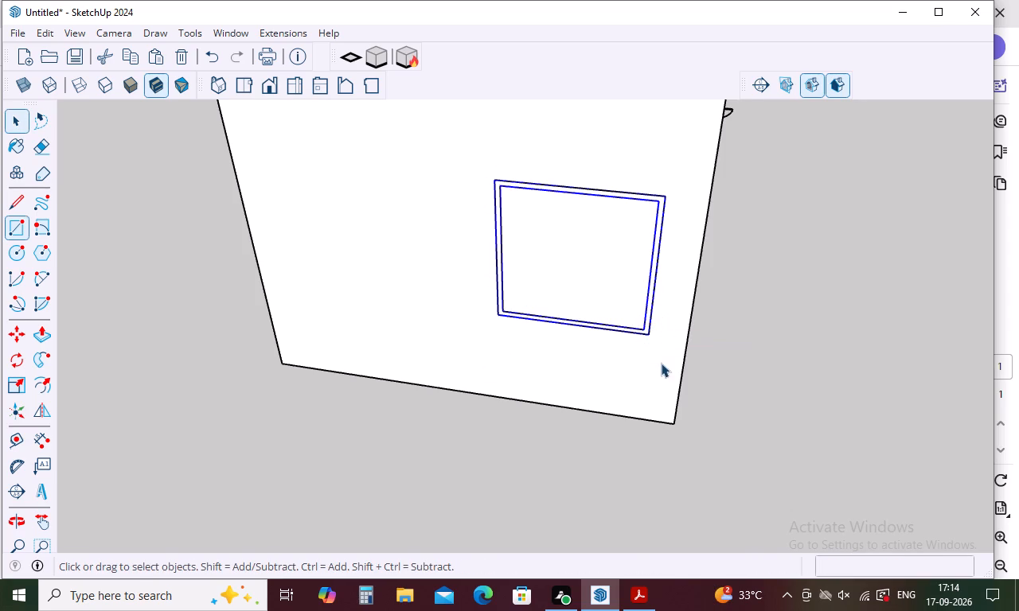
key("space")
double_click(594, 297)
right_click(594, 297)
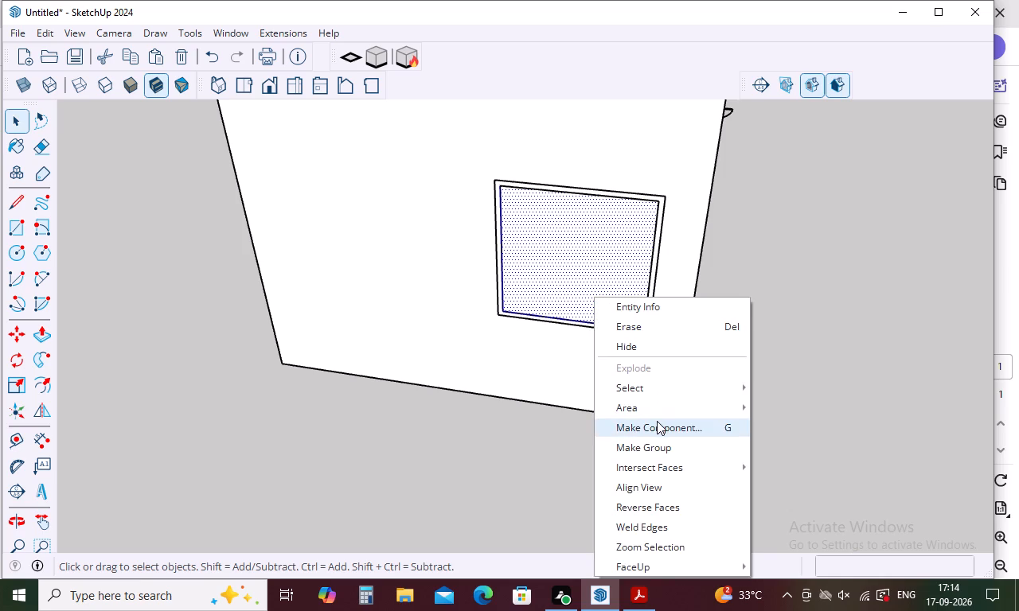
left_click(645, 442)
left_click(822, 377)
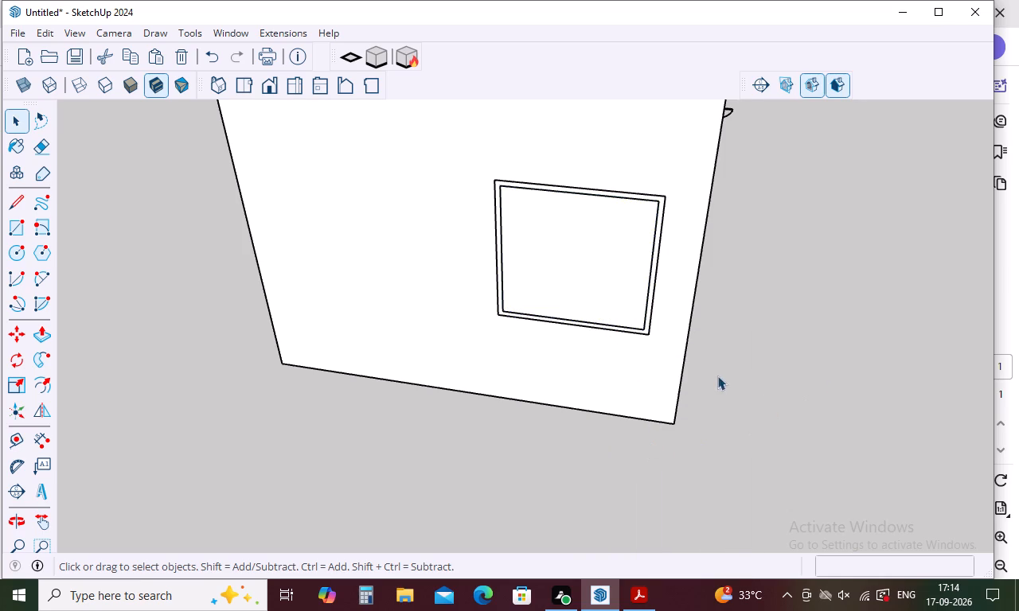
Move the window frame group by its lower outer corner about 114 mm into the depth of the wall opening.
scroll(629, 325, "up", 4)
key("m")
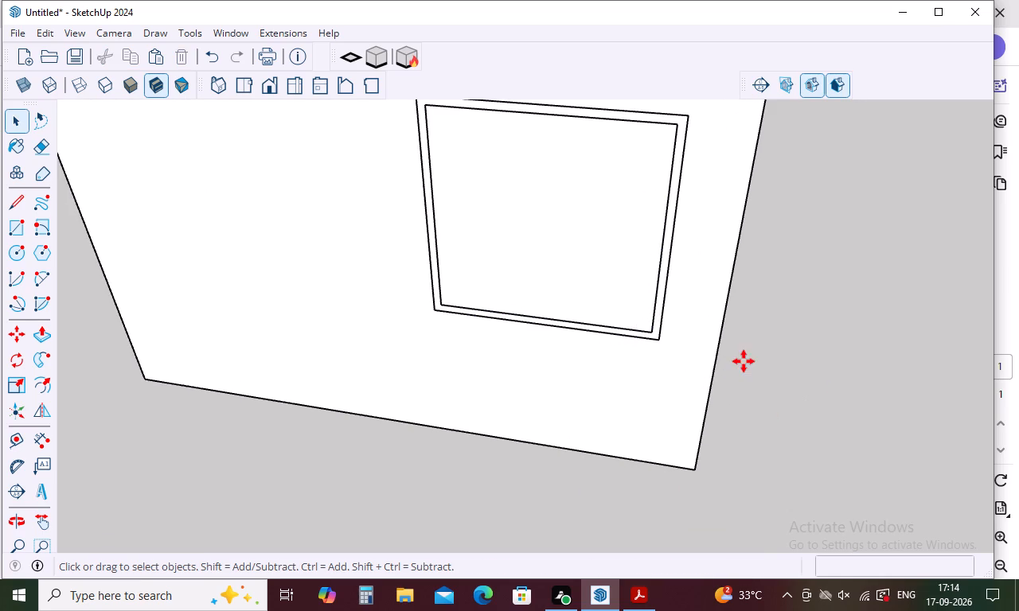
scroll(641, 335, "up", 8)
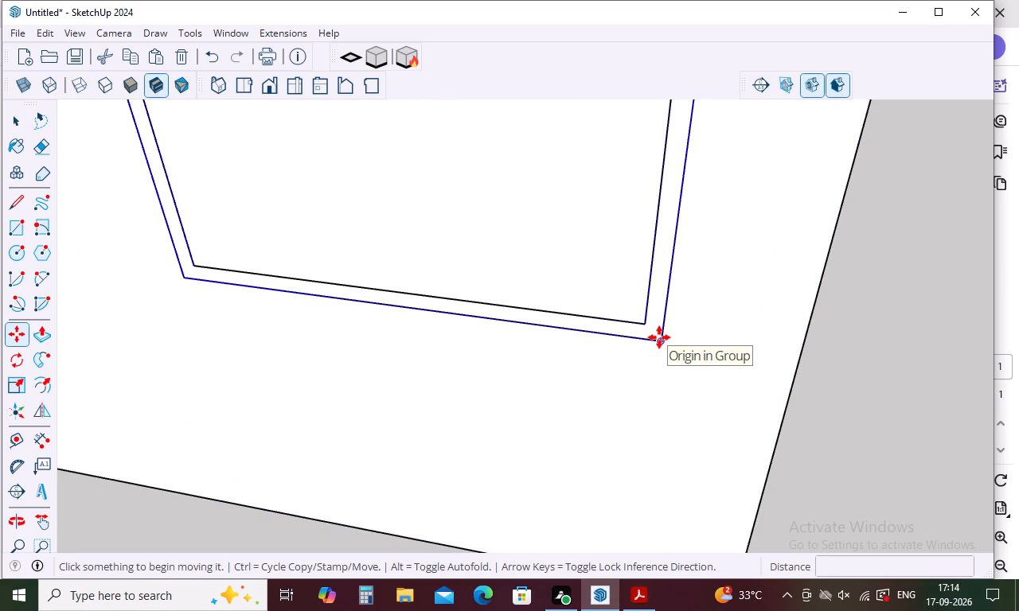
left_click(659, 337)
scroll(650, 308, "up", 4)
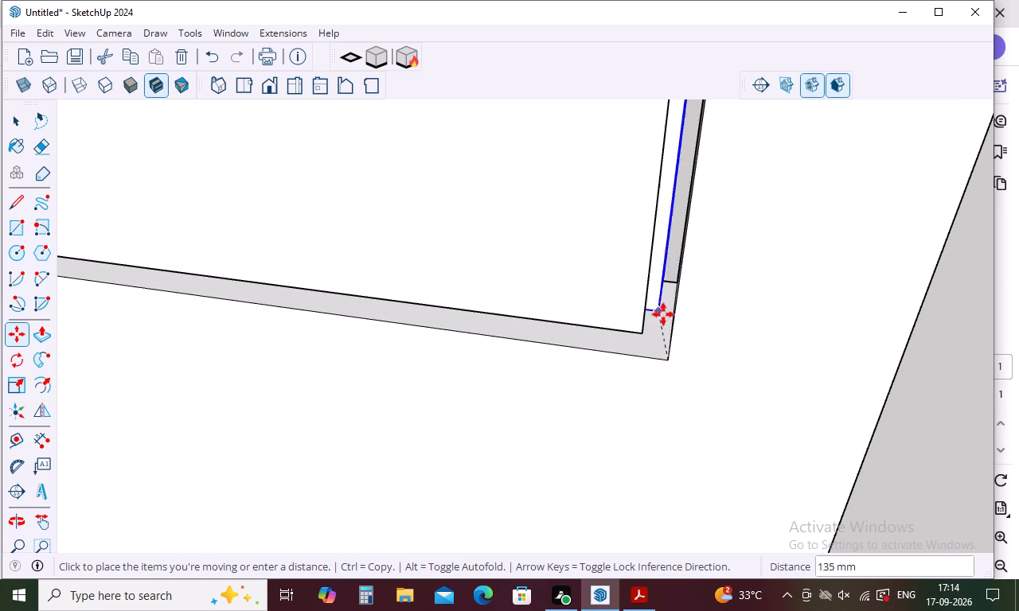
scroll(670, 312, "up", 4)
middle_click_drag(667, 314, 740, 287)
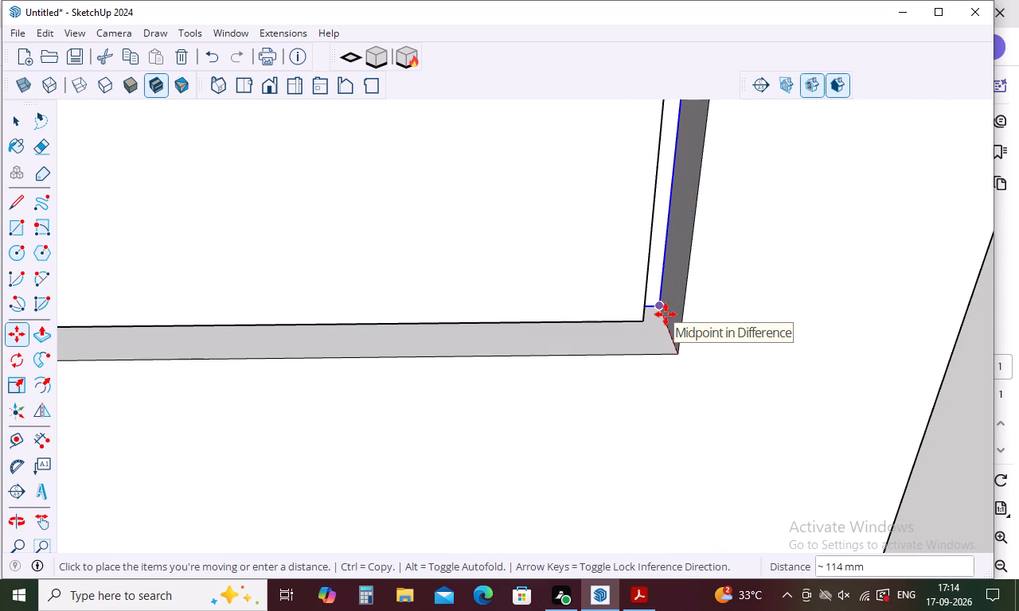
left_click(666, 314)
Move the pane group about 176 mm inward, snapping its lower corner to the midpoint of the frame's depth edge.
left_click(642, 322)
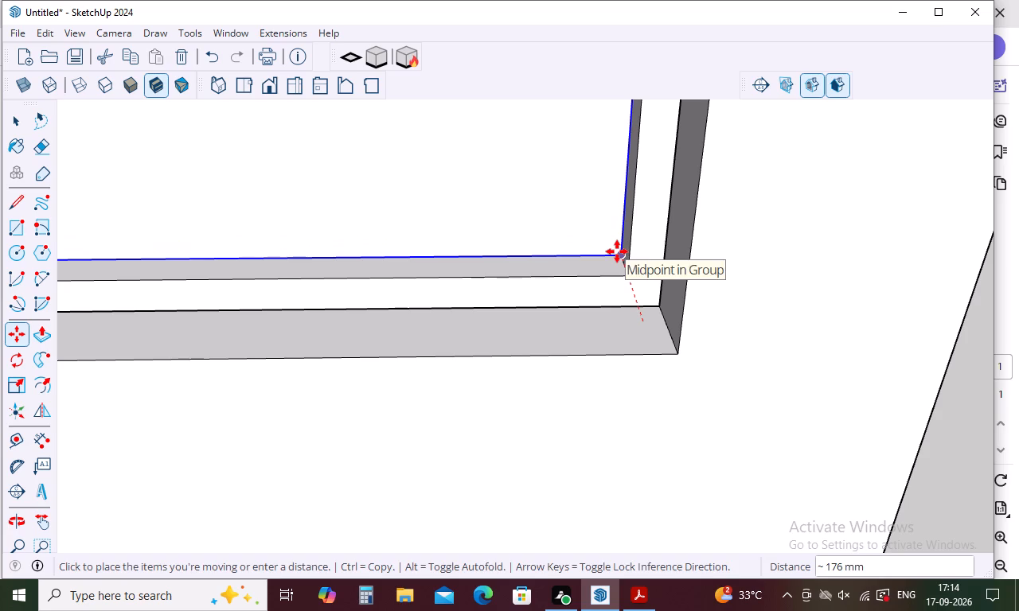
left_click(617, 251)
Examine the seating of the window frame and pane in the wall from inside and outside the room.
scroll(574, 267, "down", 14)
scroll(591, 283, "up", 1)
scroll(591, 283, "down", 4)
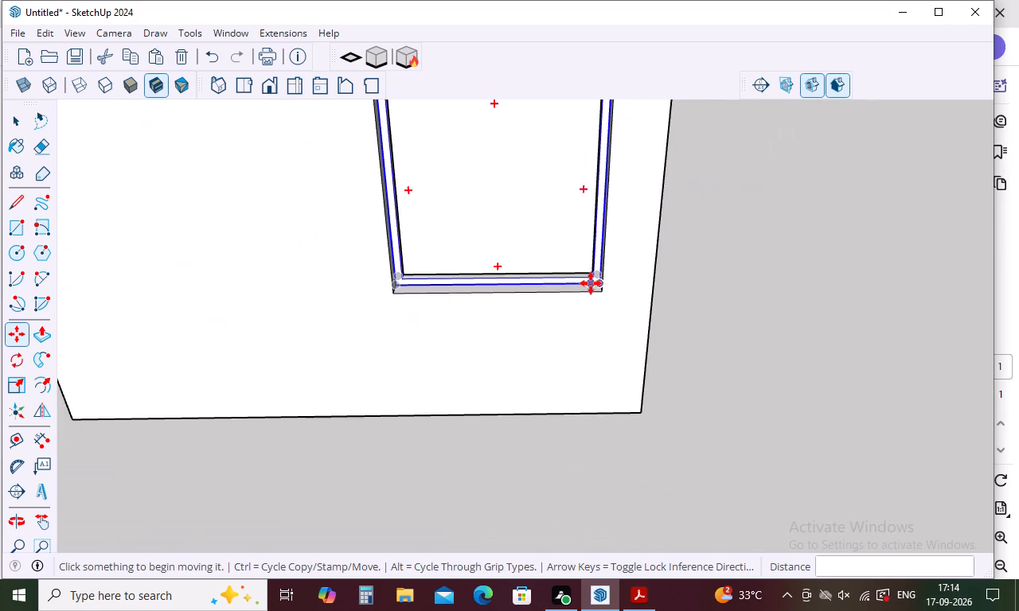
middle_click_drag(720, 291, 175, 342)
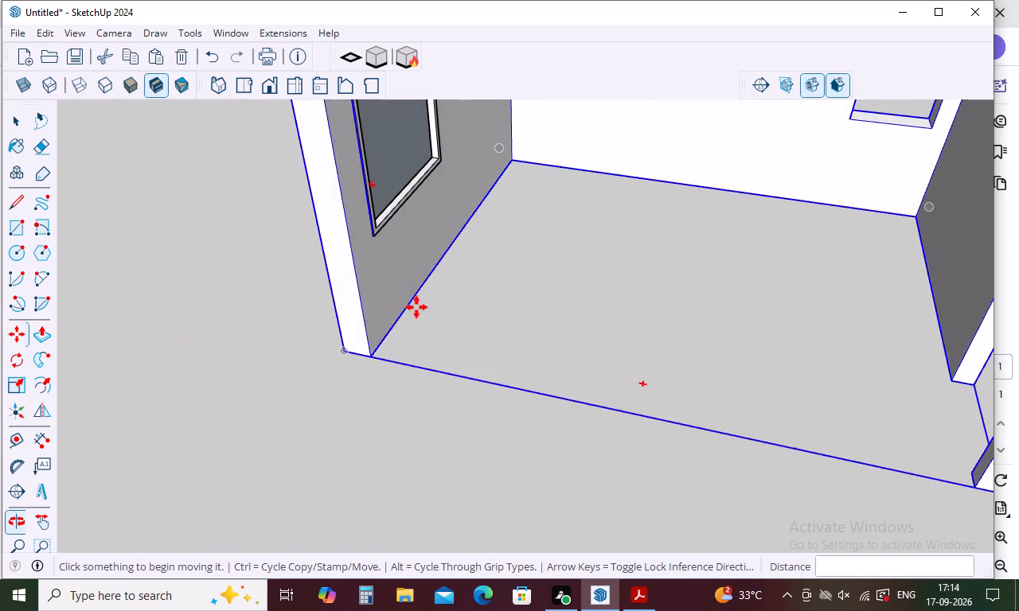
scroll(420, 302, "down", 5)
scroll(467, 245, "up", 4)
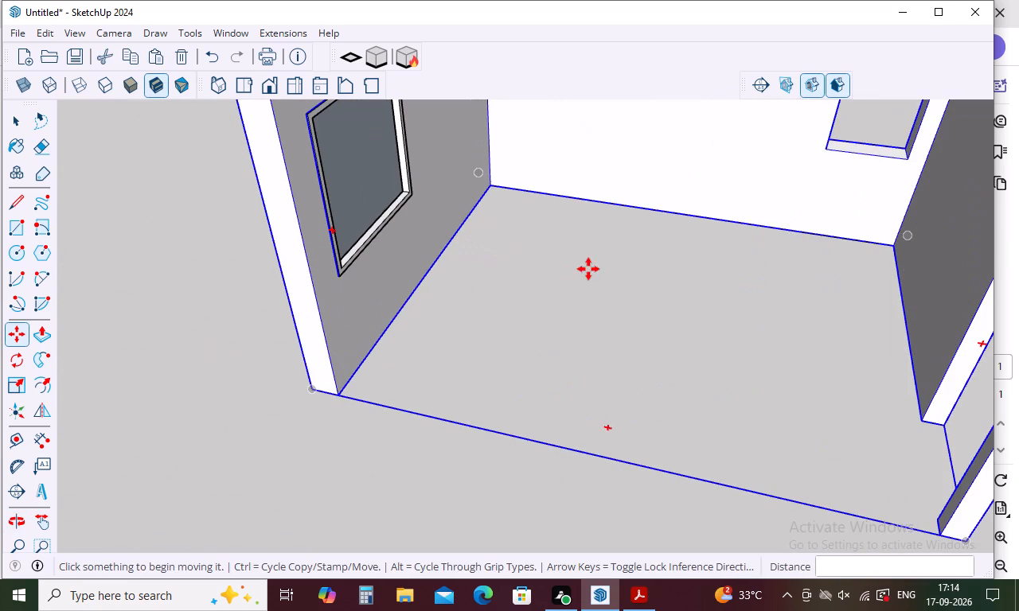
middle_click_drag(595, 267, 527, 281)
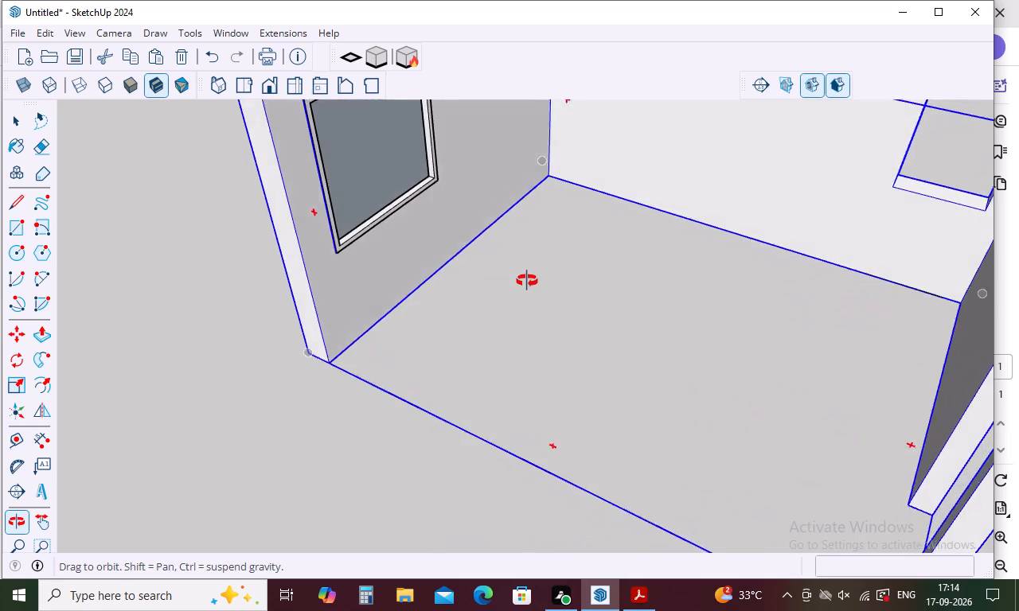
middle_click_drag(527, 281, 572, 272)
scroll(392, 260, "up", 9)
middle_click_drag(387, 249, 386, 253)
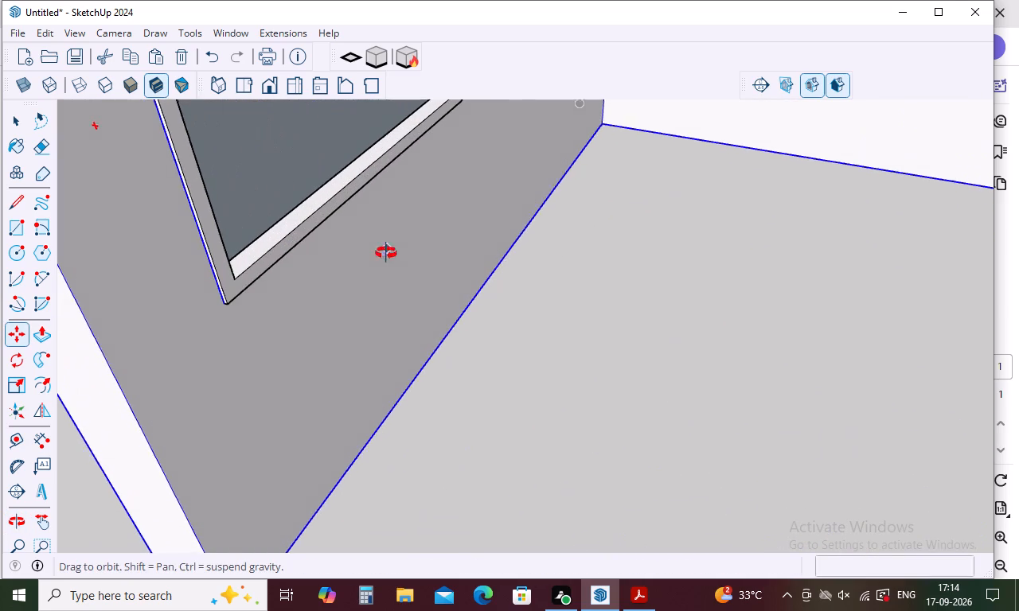
middle_click_drag(386, 253, 375, 274)
scroll(375, 270, "down", 4)
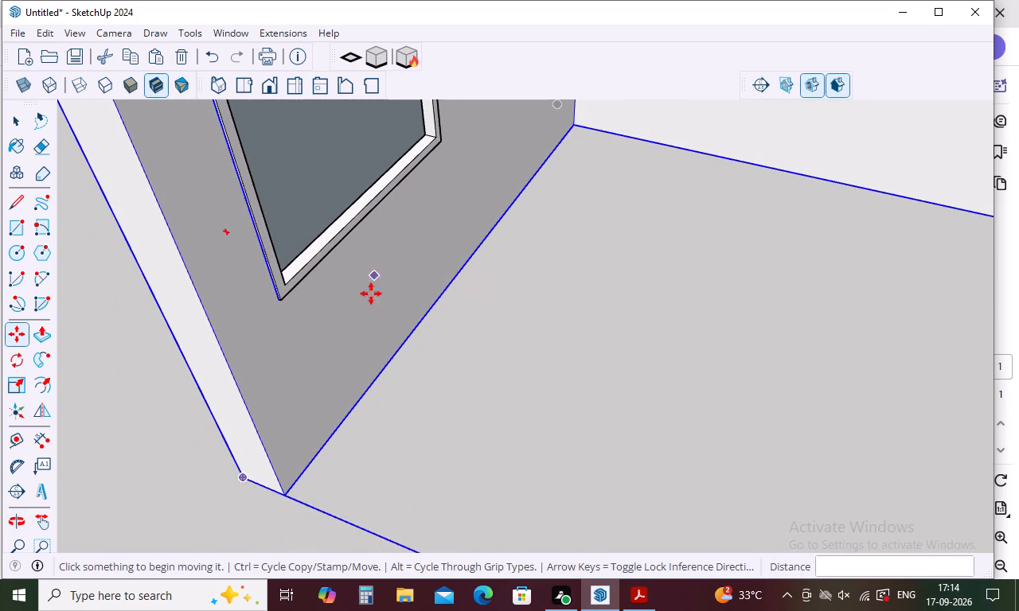
middle_click_drag(367, 303, 904, 281)
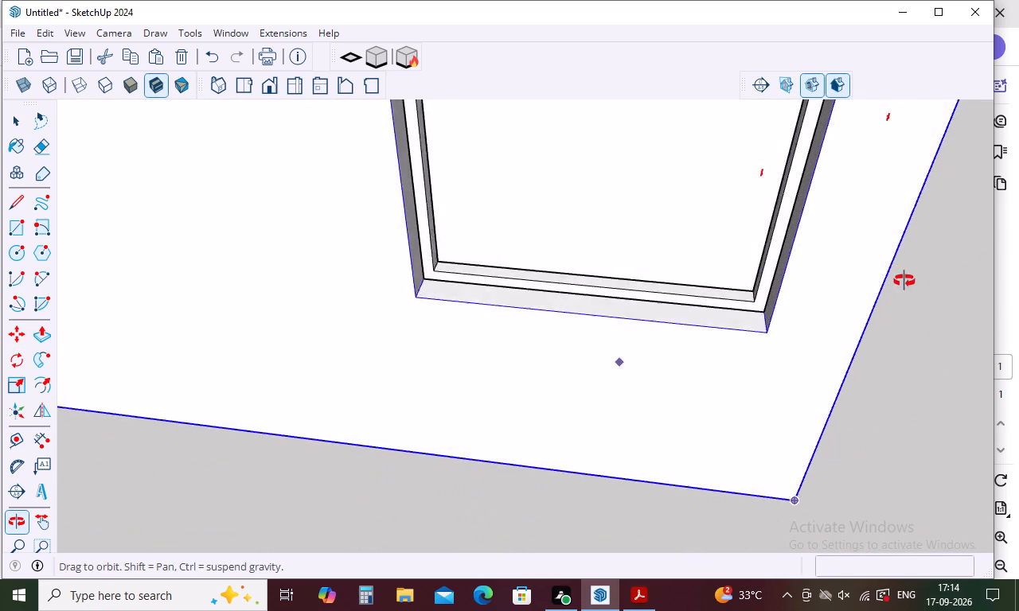
middle_click_drag(904, 281, 927, 270)
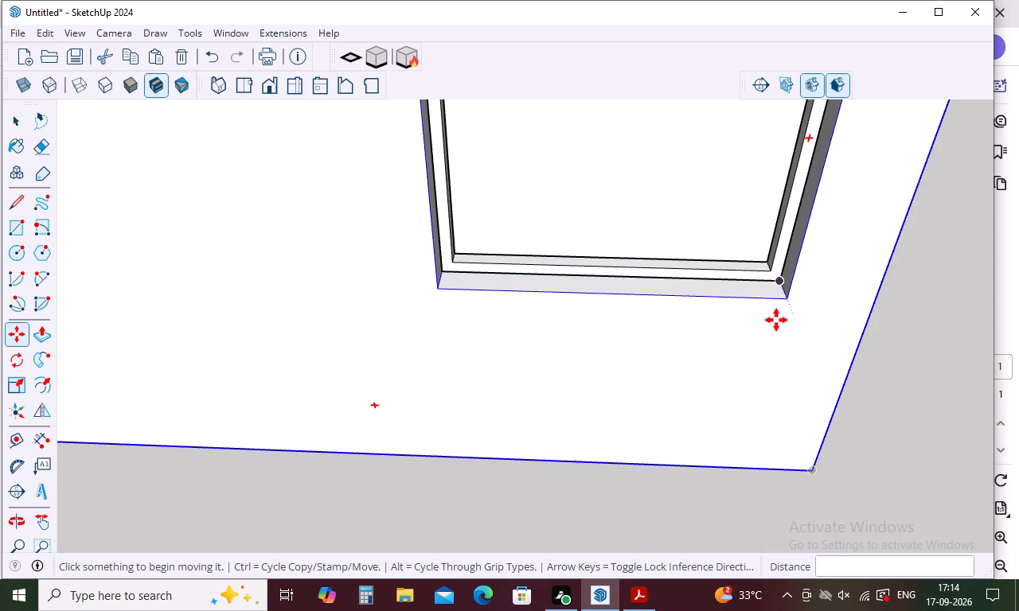
Turn on the display of back edges so the hidden edges show as dashed lines.
key("l")
scroll(774, 273, "up", 3)
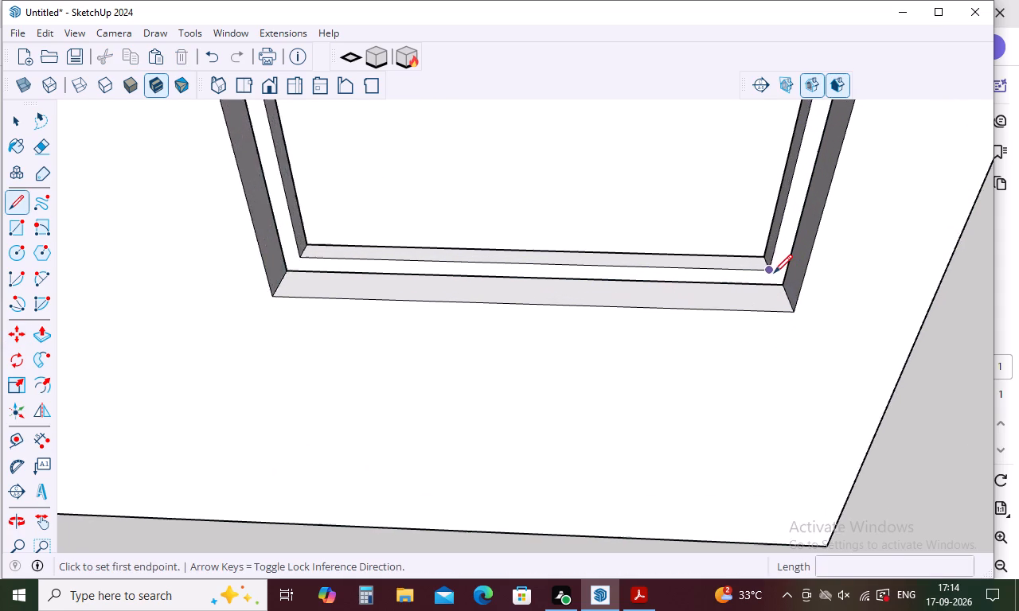
scroll(774, 273, "up", 5)
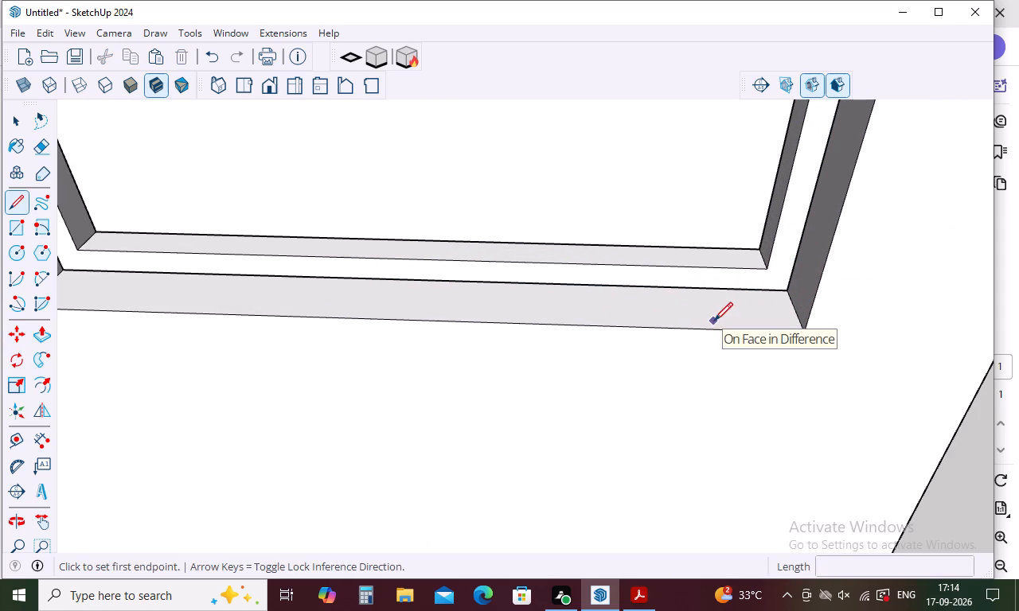
key("k")
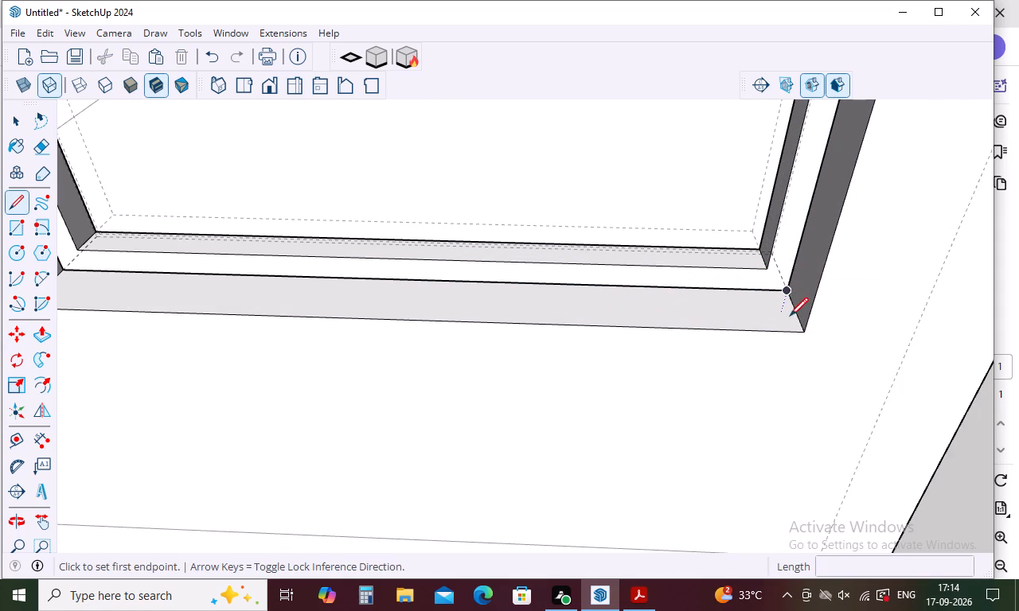
key("space")
Move the window frame group 74 mm through the opening toward the outer wall face.
key("m")
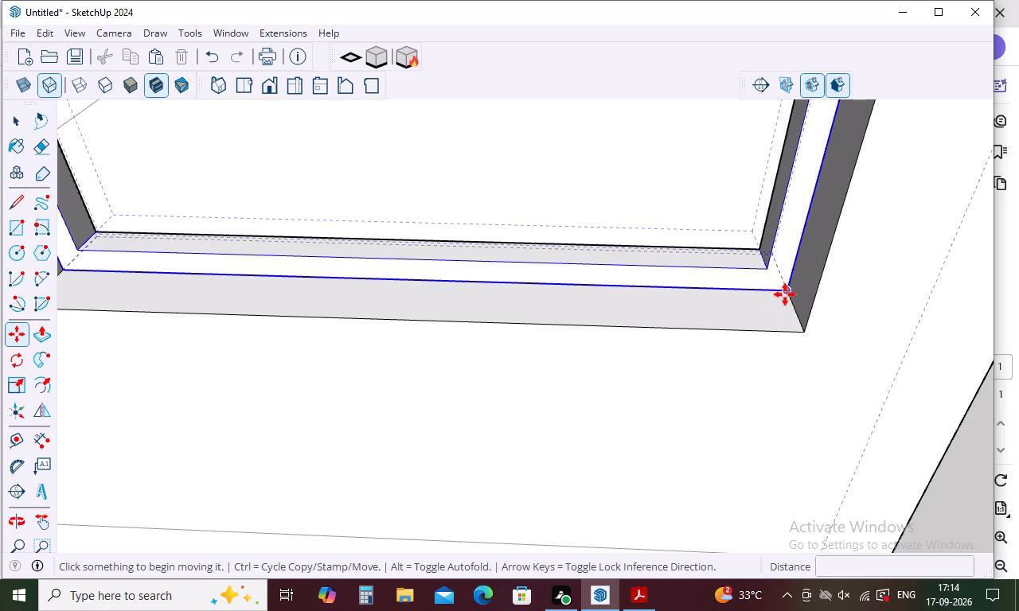
left_click(786, 293)
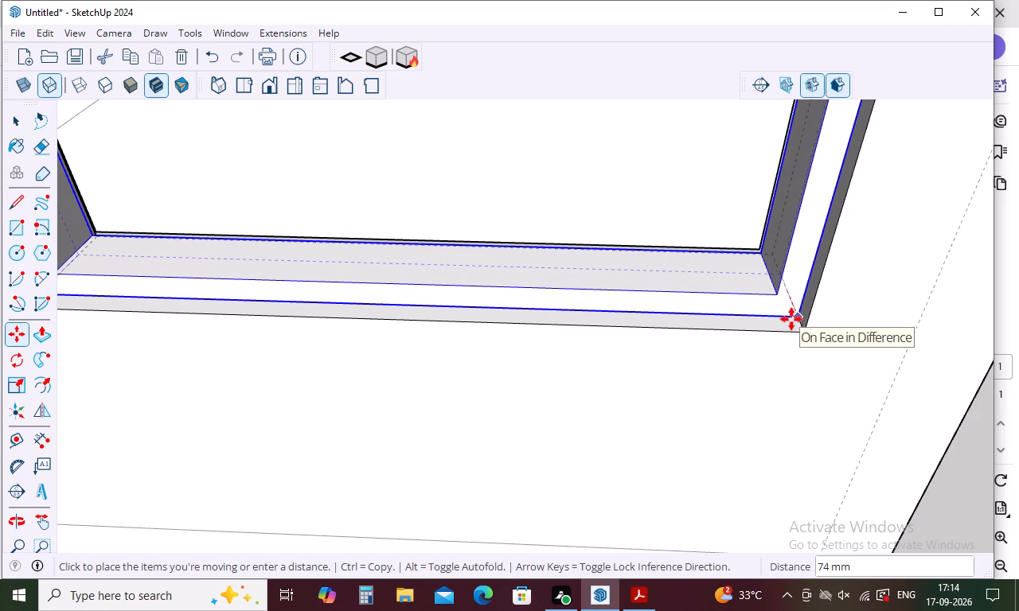
left_click(791, 319)
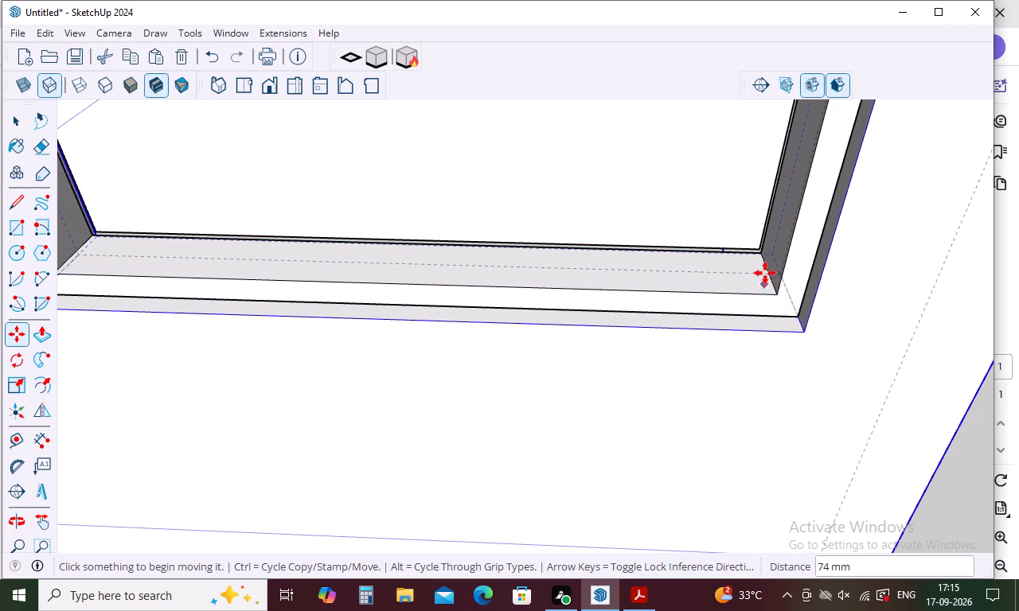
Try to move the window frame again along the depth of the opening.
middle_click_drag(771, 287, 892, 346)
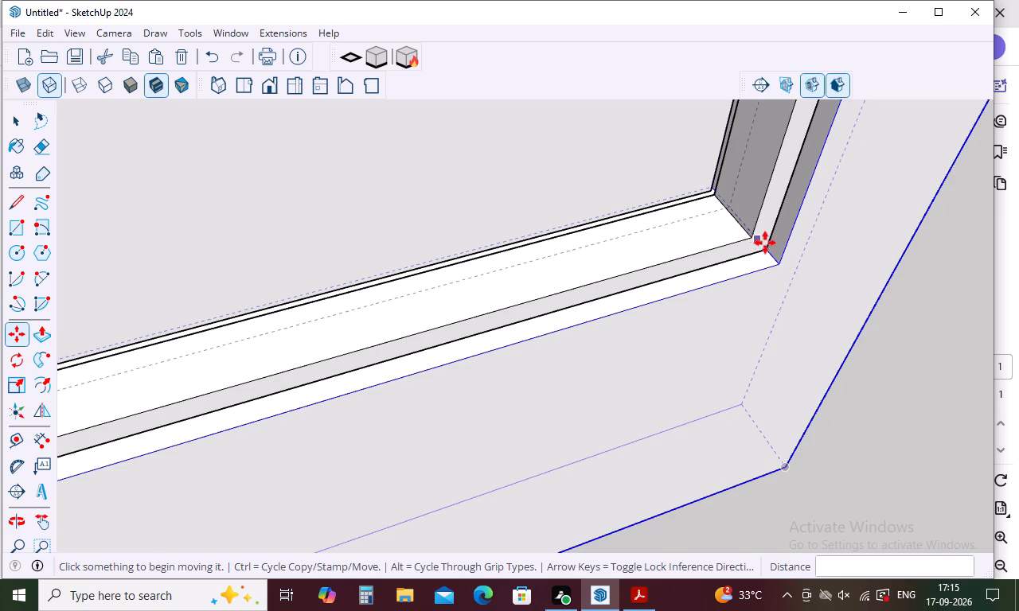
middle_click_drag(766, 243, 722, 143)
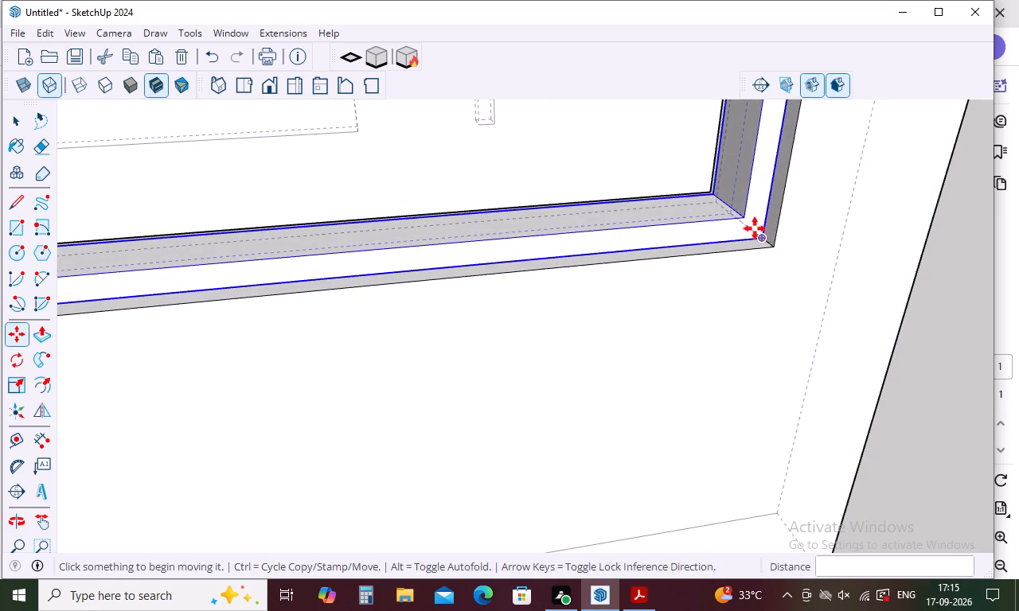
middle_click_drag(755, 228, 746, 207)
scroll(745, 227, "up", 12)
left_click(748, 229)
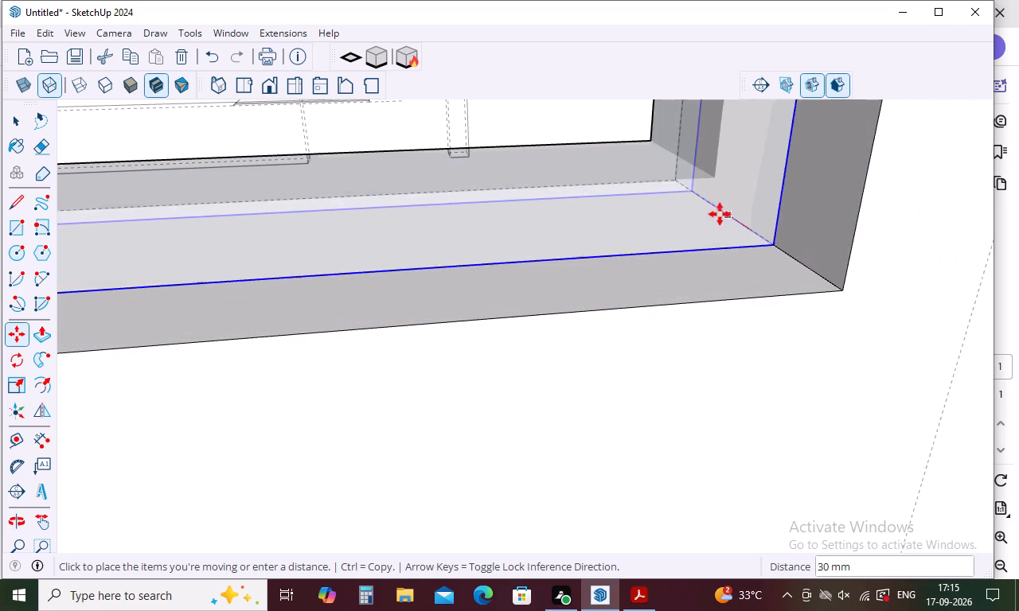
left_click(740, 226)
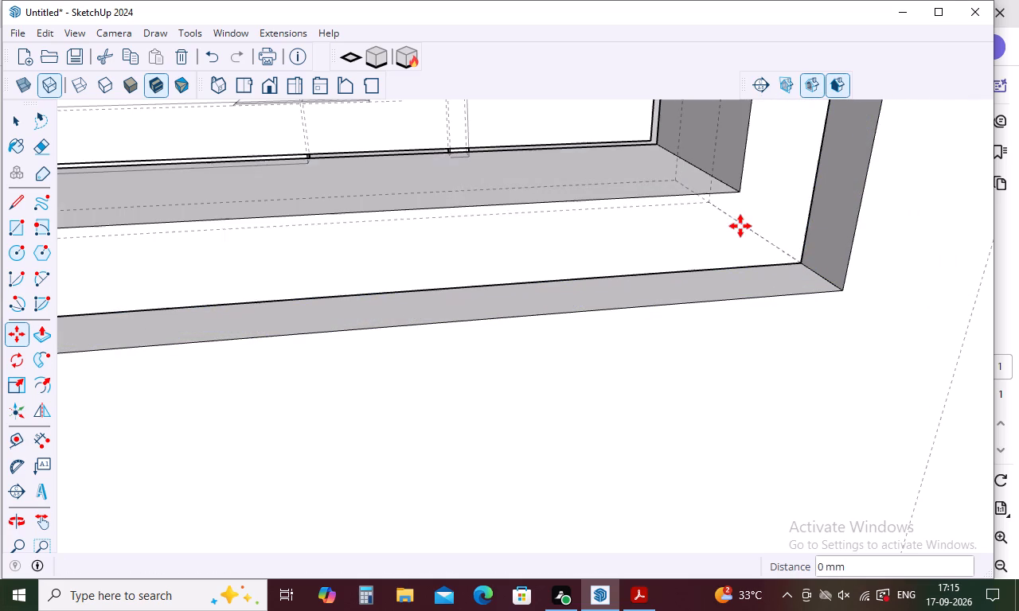
Open the pane group for editing and extrude its face 1" with Push/Pull to give the pane thickness.
scroll(661, 251, "down", 4)
middle_click_drag(662, 250, 679, 407)
scroll(635, 309, "down", 20)
scroll(642, 241, "up", 4)
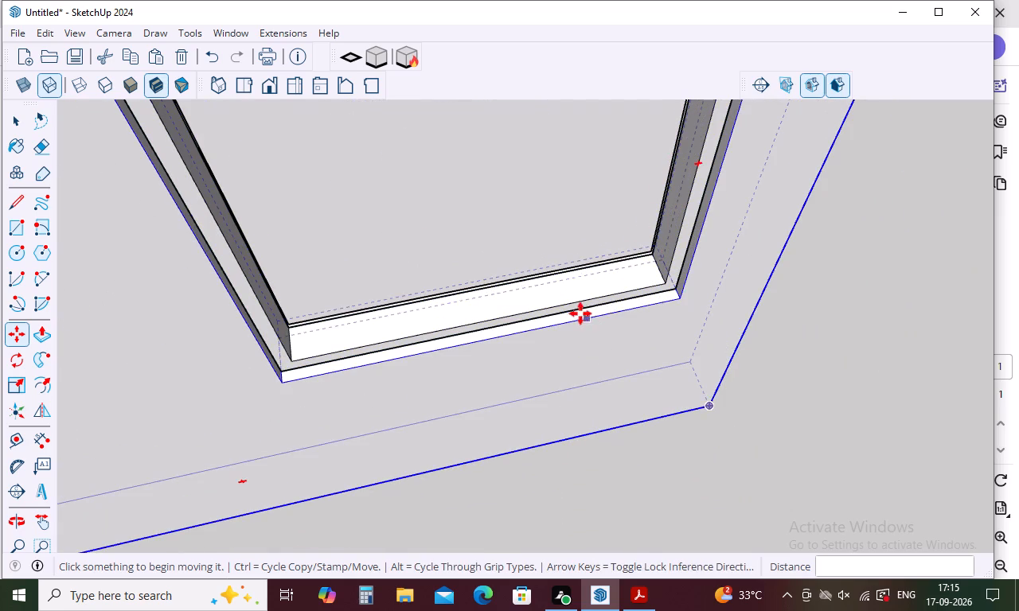
key("space")
middle_click_drag(629, 233, 618, 197)
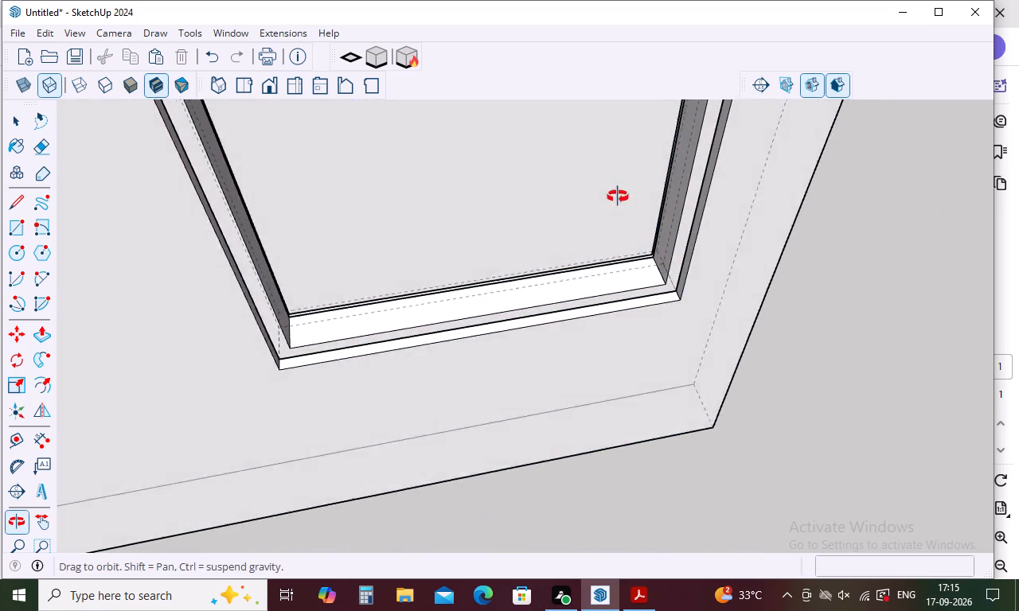
middle_click_drag(618, 197, 598, 120)
scroll(576, 194, "down", 7)
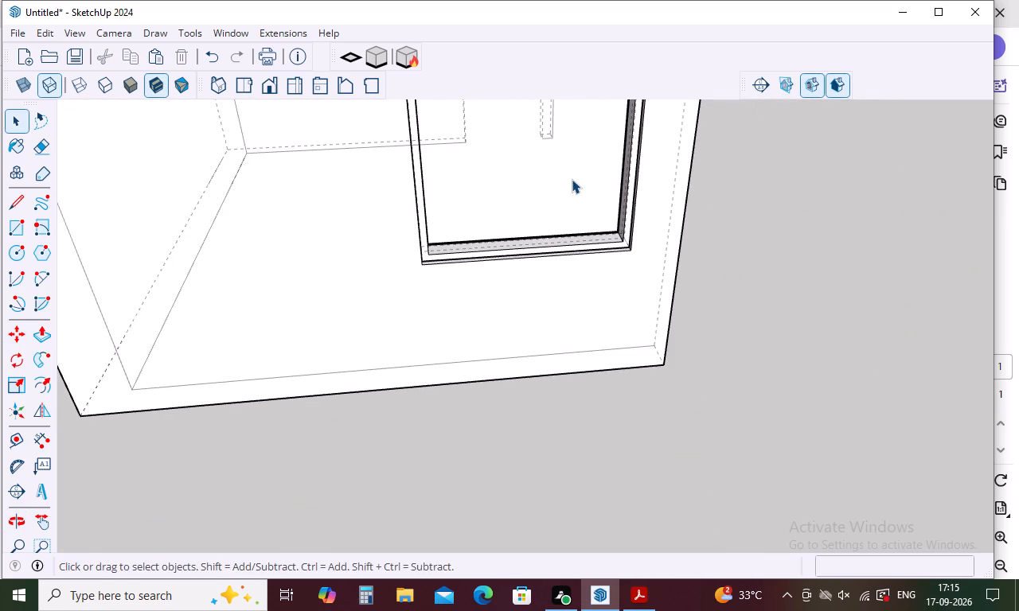
double_click(572, 179)
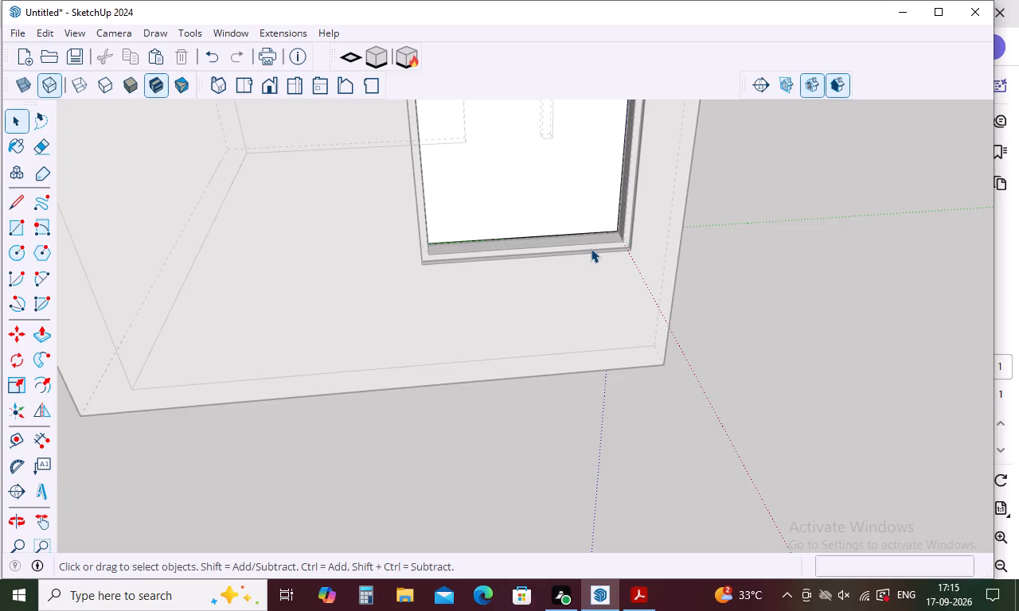
key("p")
left_click(562, 170)
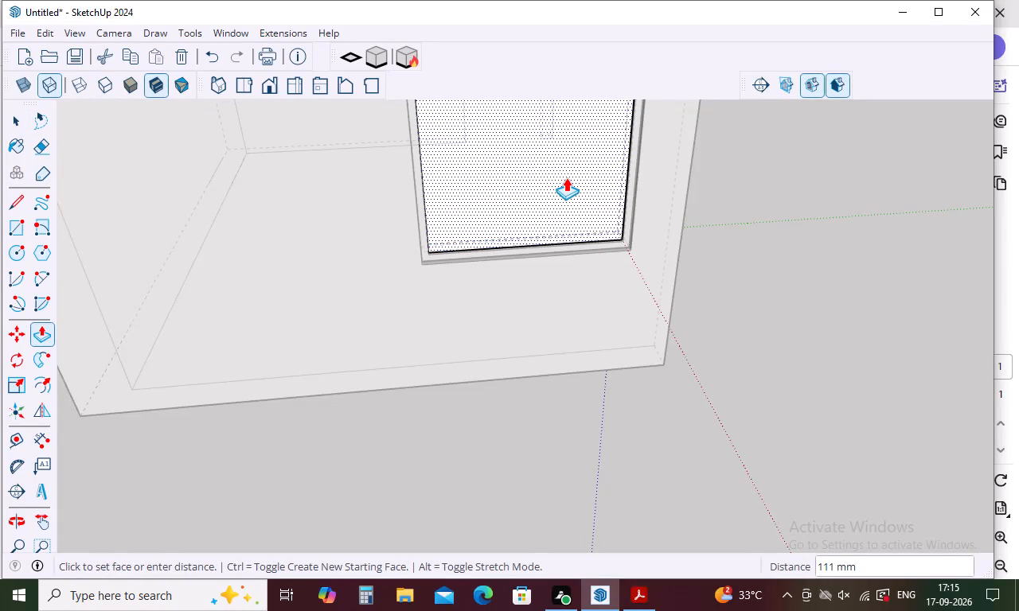
scroll(566, 177, "up", 6)
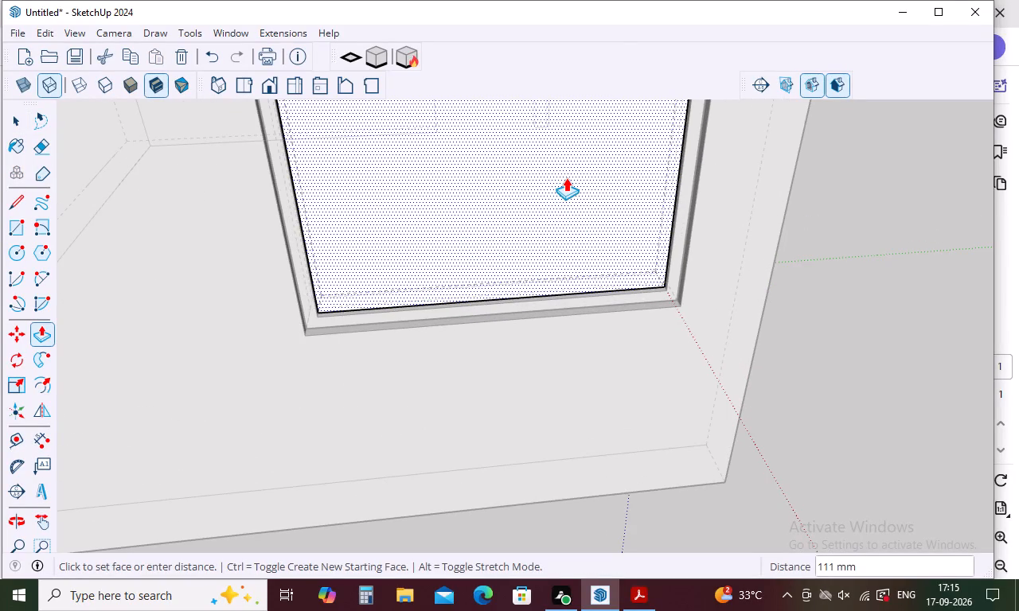
key("2")
key("BackSpace")
key("1")
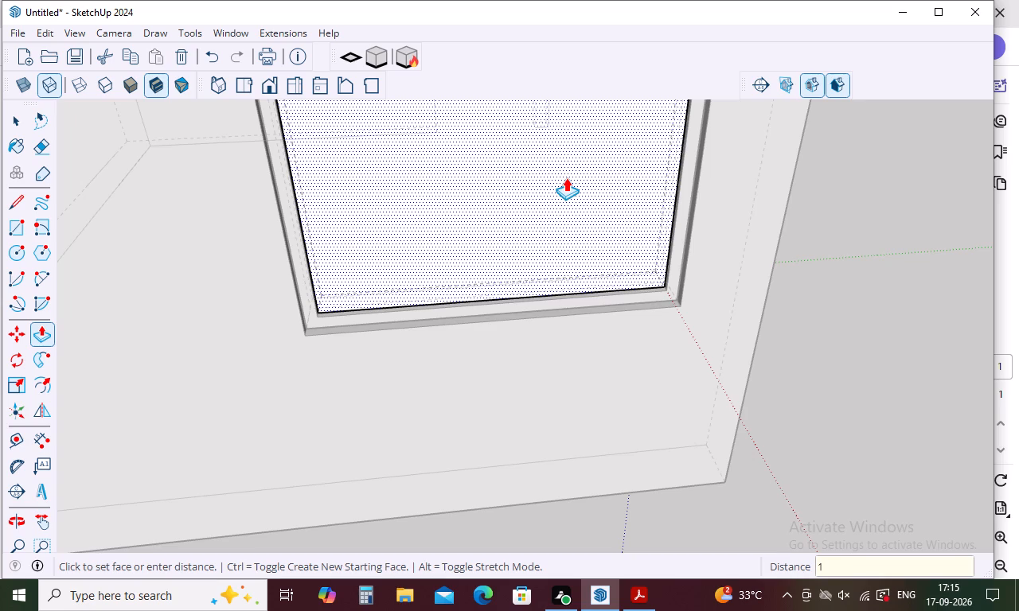
key("shift+quotedbl")
key("Return")
key("space")
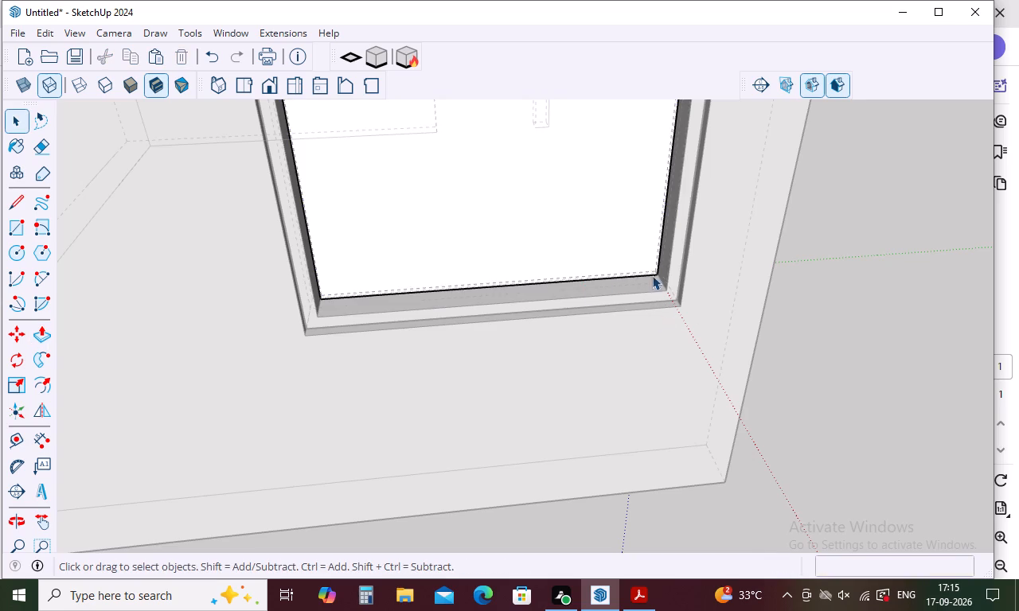
Examine the lower corner of the thickened pane where it meets the inside of the frame.
middle_click_drag(651, 266, 709, 303)
scroll(653, 264, "up", 7)
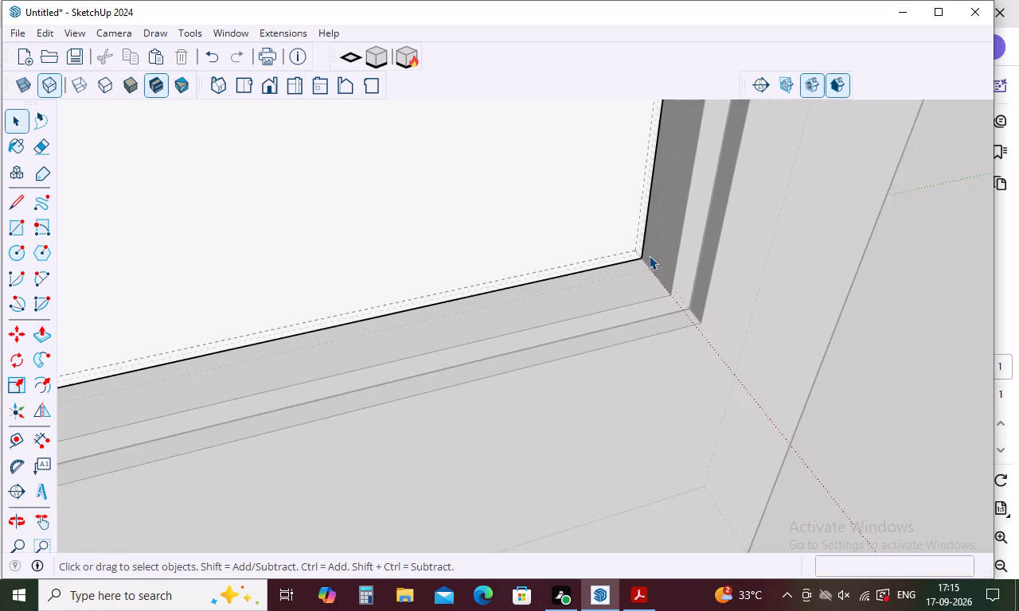
scroll(649, 255, "up", 15)
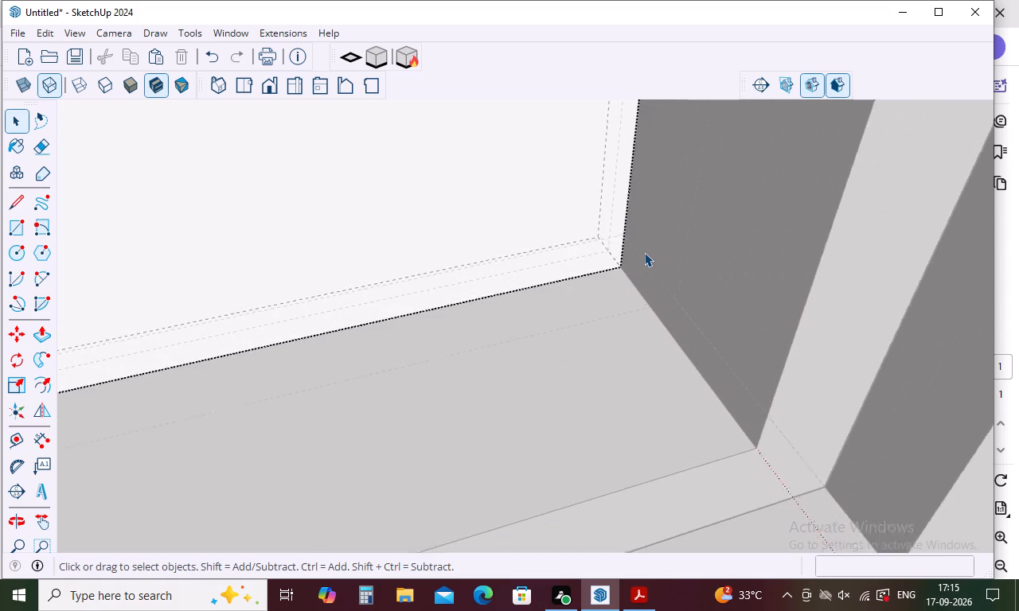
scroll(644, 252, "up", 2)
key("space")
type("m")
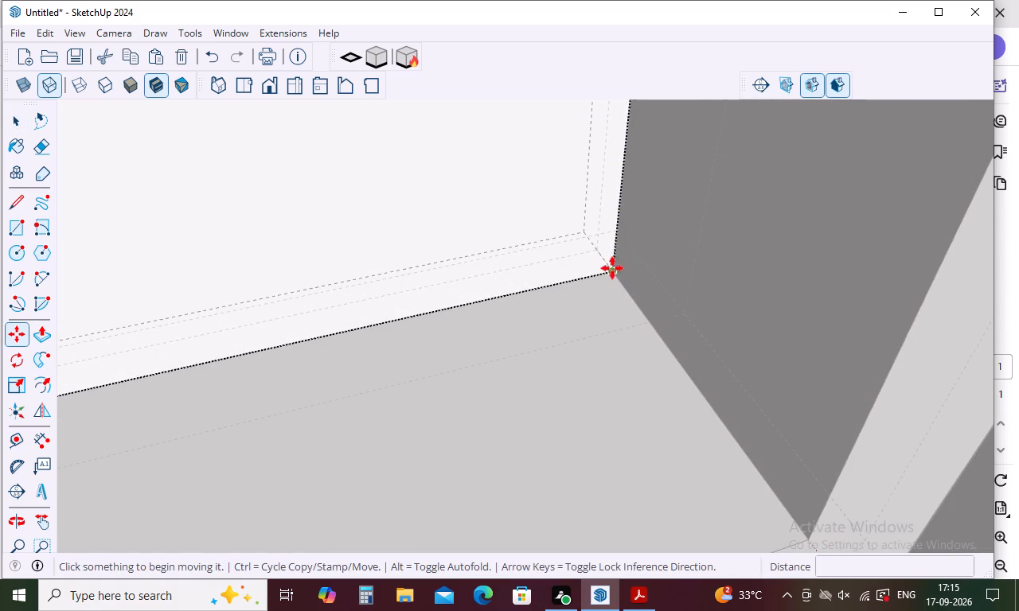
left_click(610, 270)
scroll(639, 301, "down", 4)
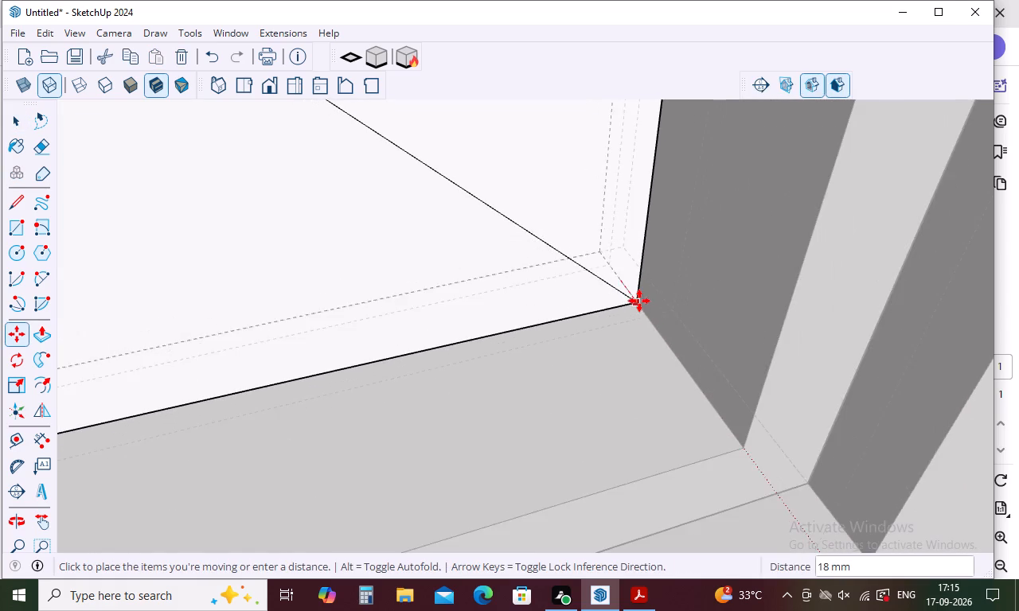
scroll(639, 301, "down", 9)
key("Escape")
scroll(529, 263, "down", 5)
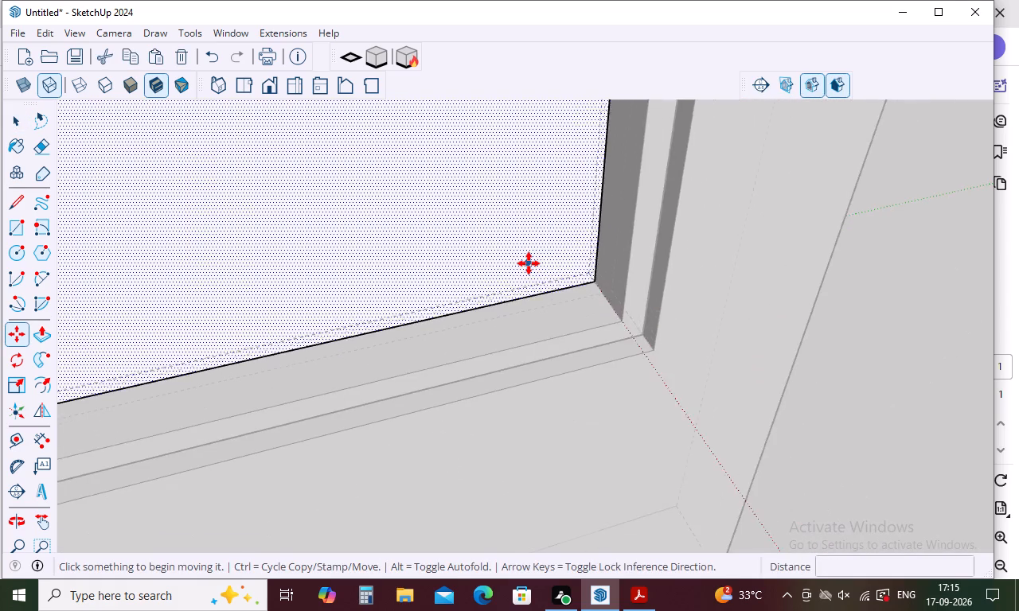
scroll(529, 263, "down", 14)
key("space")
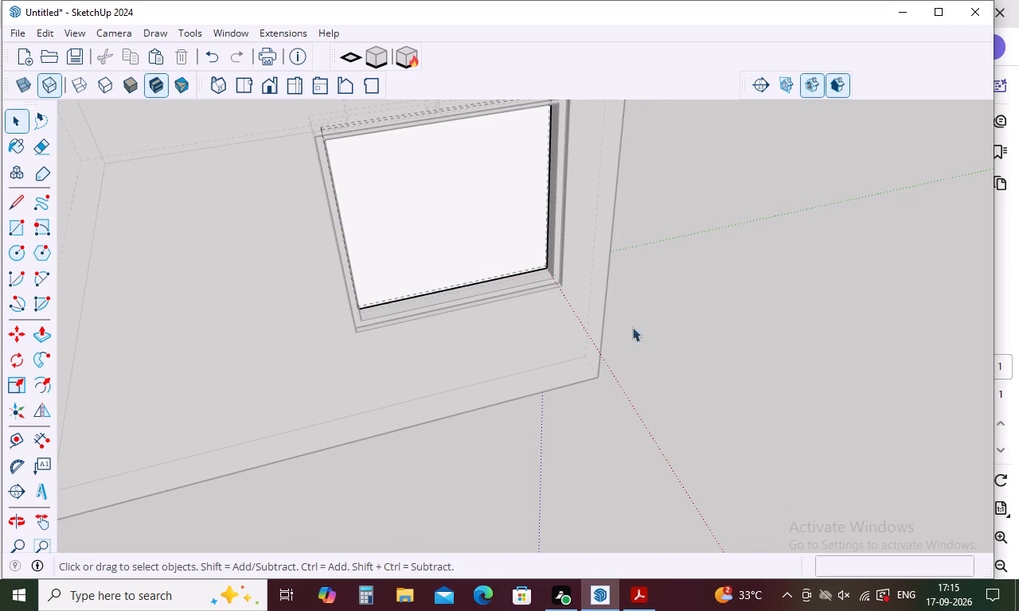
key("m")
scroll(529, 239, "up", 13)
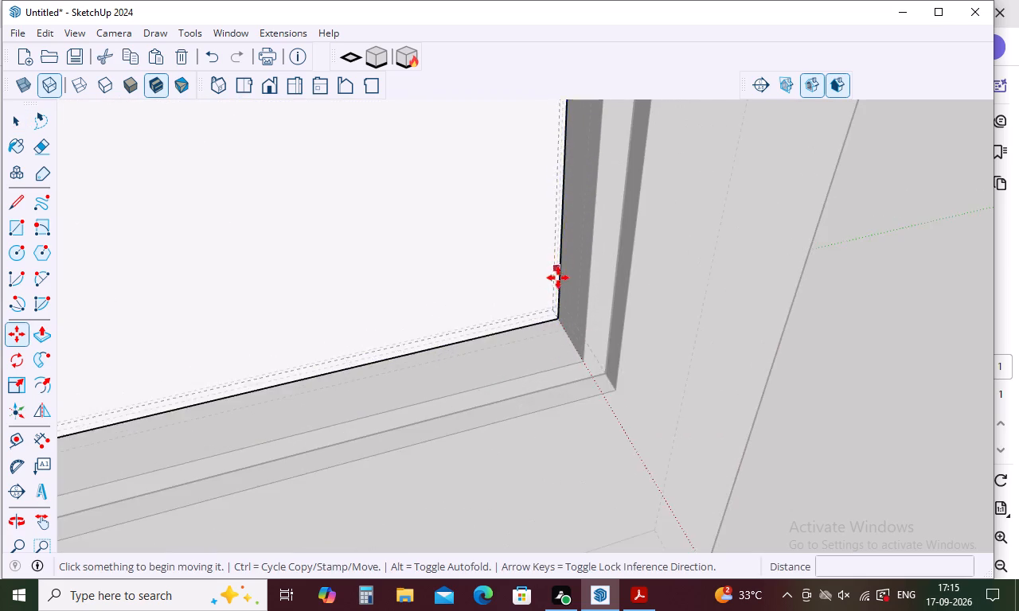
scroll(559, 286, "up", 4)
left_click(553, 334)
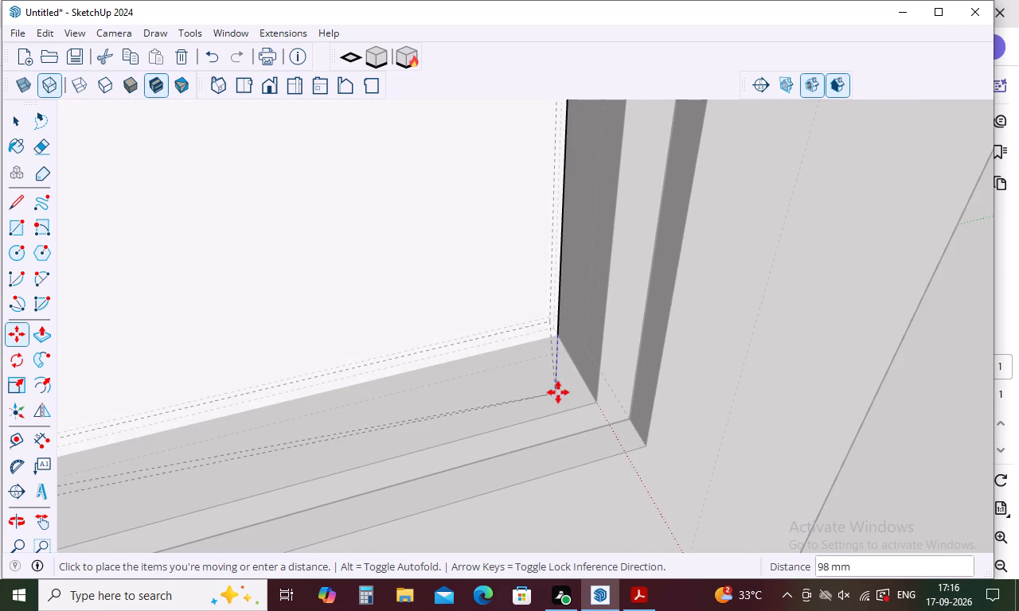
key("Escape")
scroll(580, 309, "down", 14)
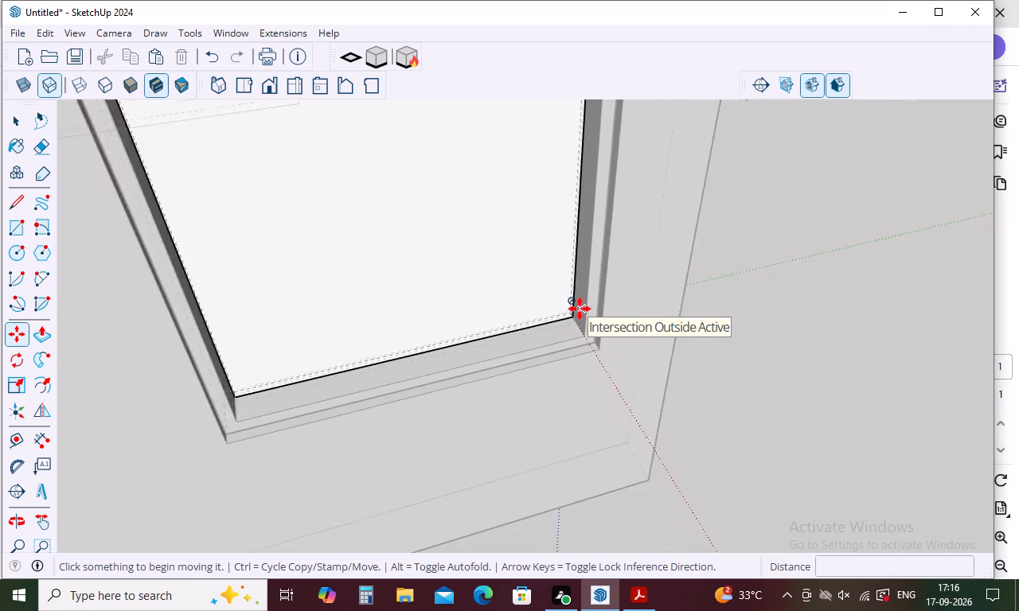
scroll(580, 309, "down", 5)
Group all the geometry of the thickened pane inside the pane group and leave group editing.
key("space")
triple_click(515, 287)
double_click(515, 287)
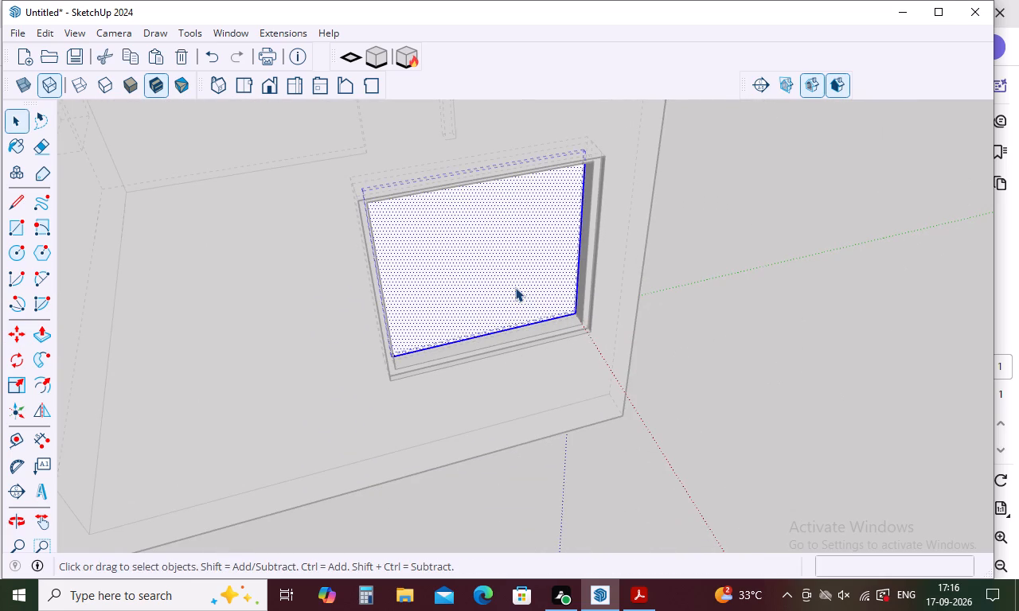
right_click(515, 285)
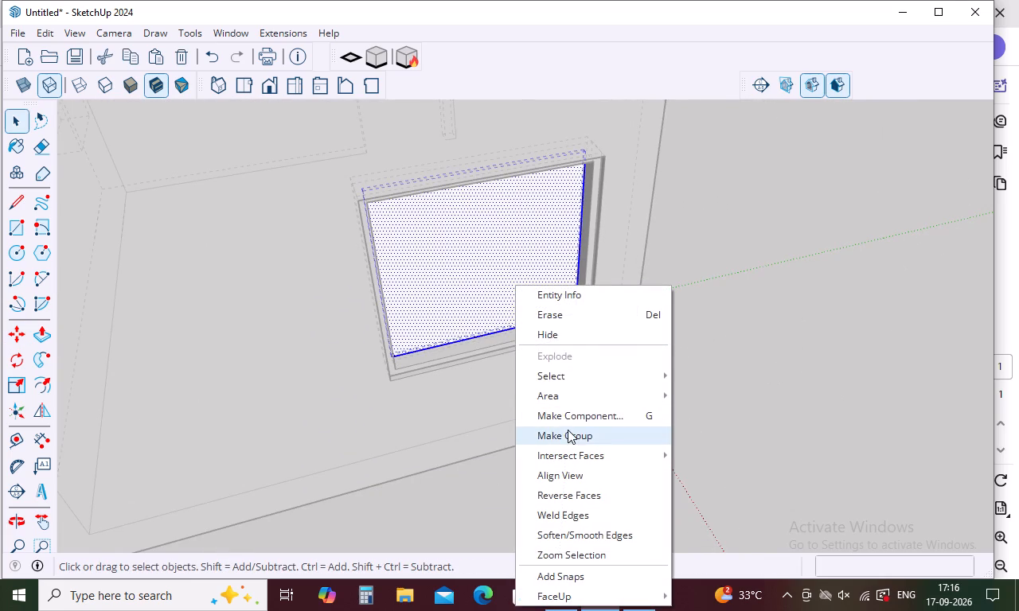
left_click(568, 430)
left_click(741, 361)
Move the pane group by its lower front corner about 49 mm along the opening's depth to the midpoint of the frame.
scroll(573, 290, "up", 7)
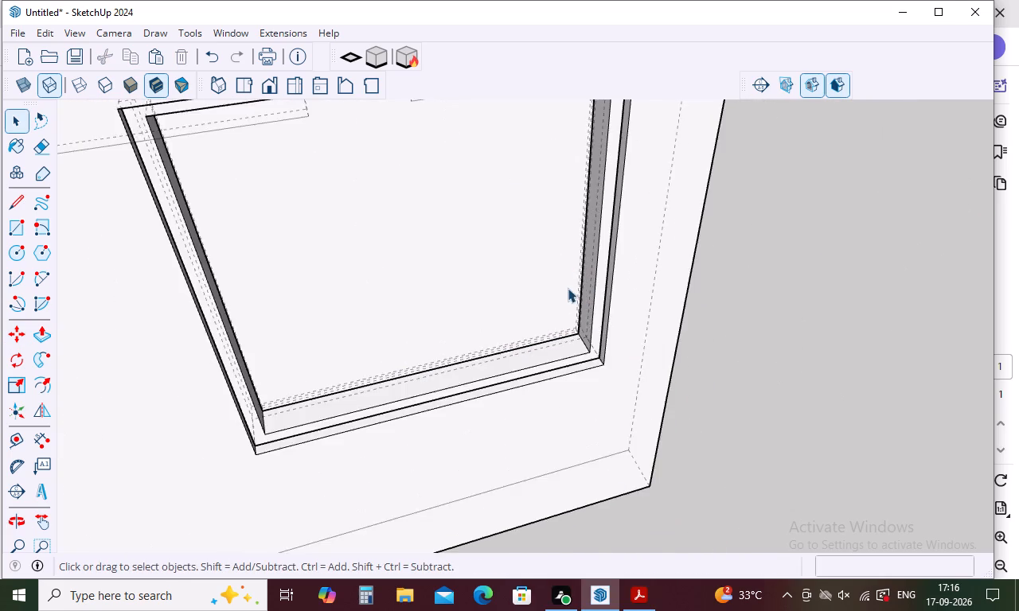
scroll(568, 288, "up", 2)
key("m")
scroll(584, 309, "up", 10)
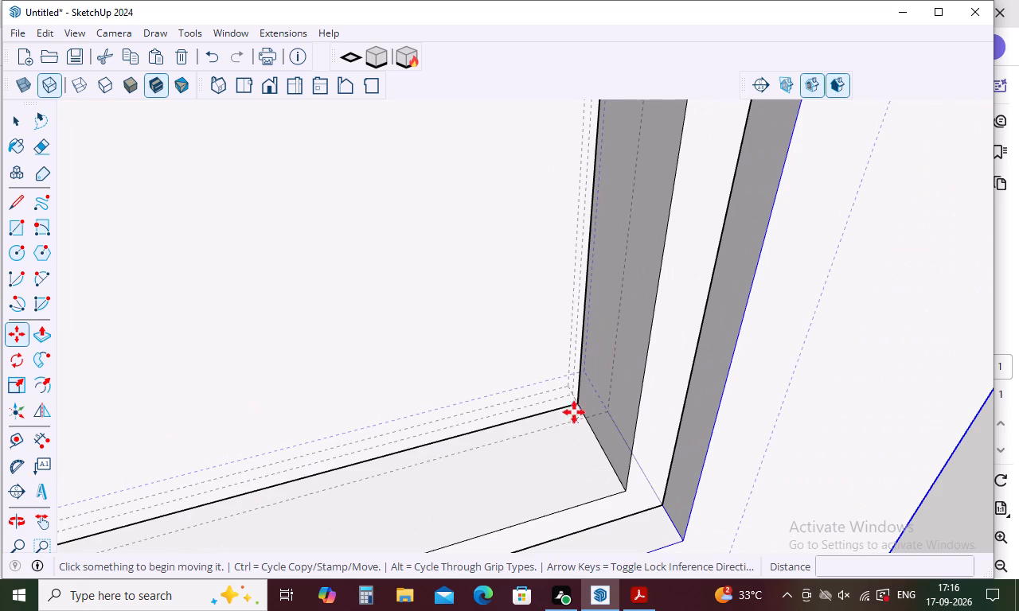
left_click(576, 402)
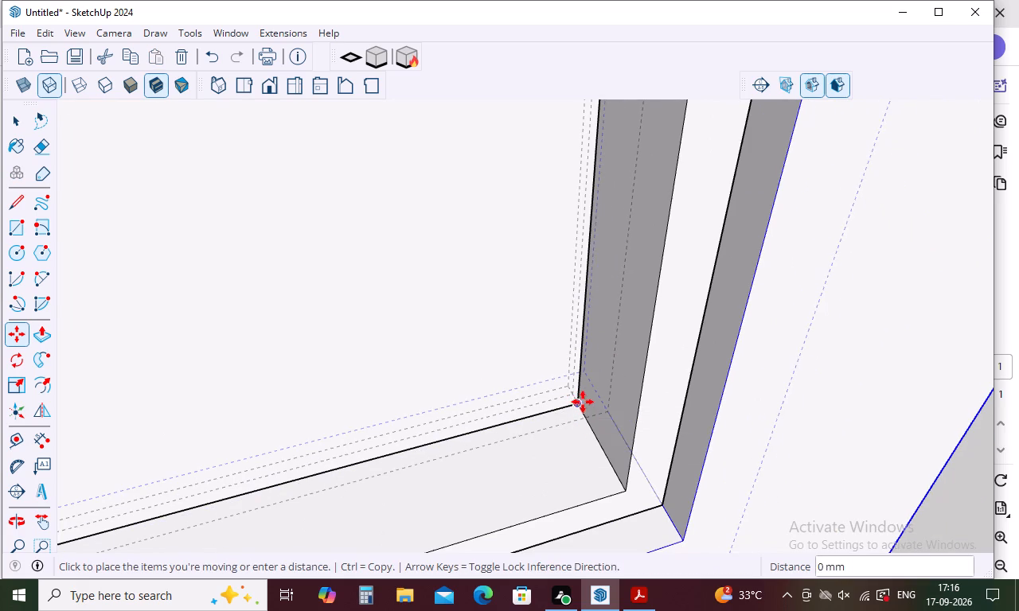
key("Escape")
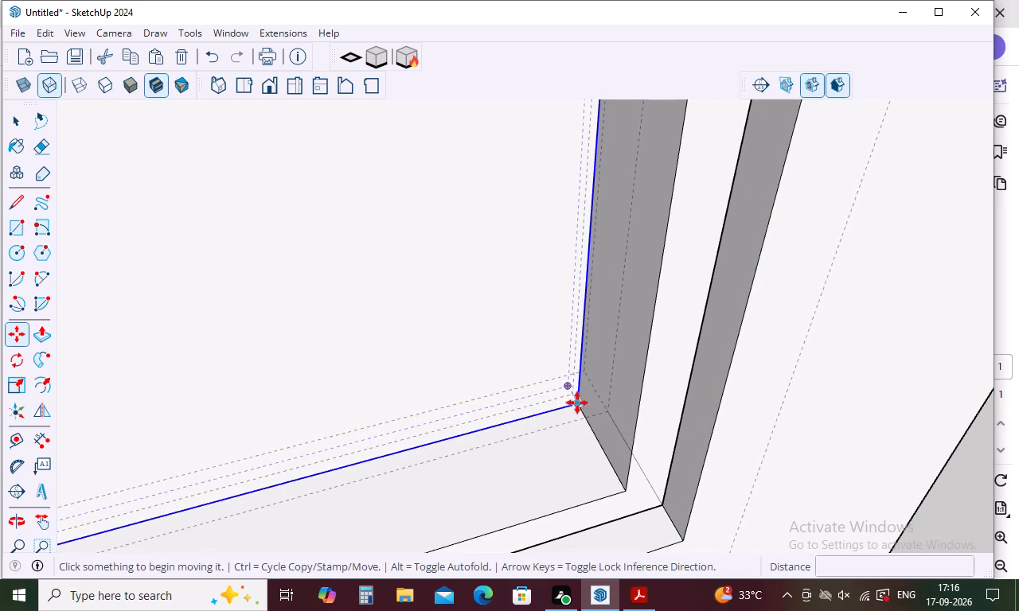
left_click(577, 403)
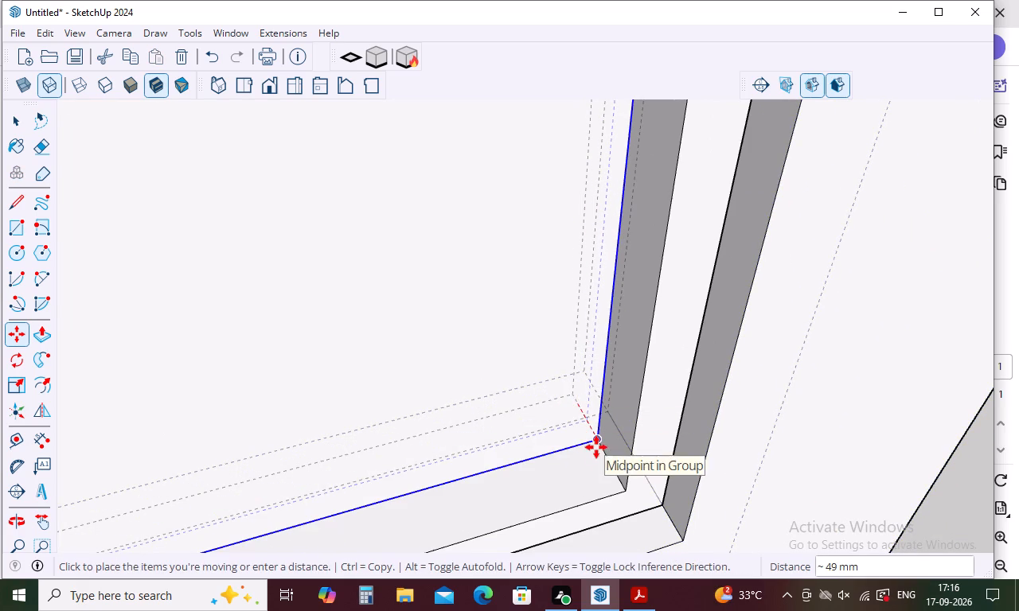
left_click(596, 447)
Move the pane group about 13 mm, from the midpoint of its thickness to the frame's depth midpoint, and deselect it.
scroll(576, 426, "up", 13)
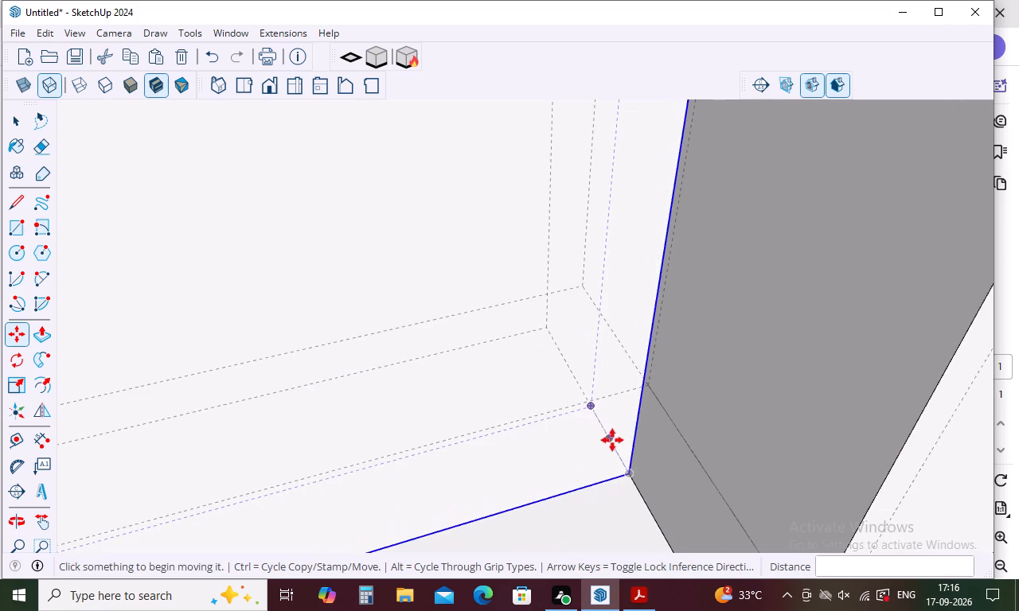
left_click(607, 437)
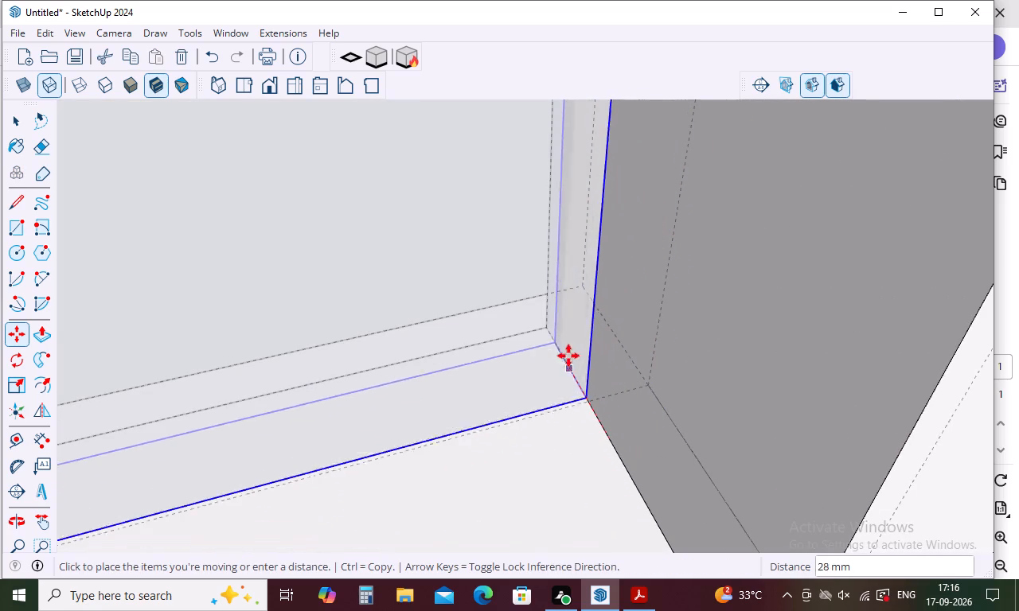
scroll(567, 351, "down", 9)
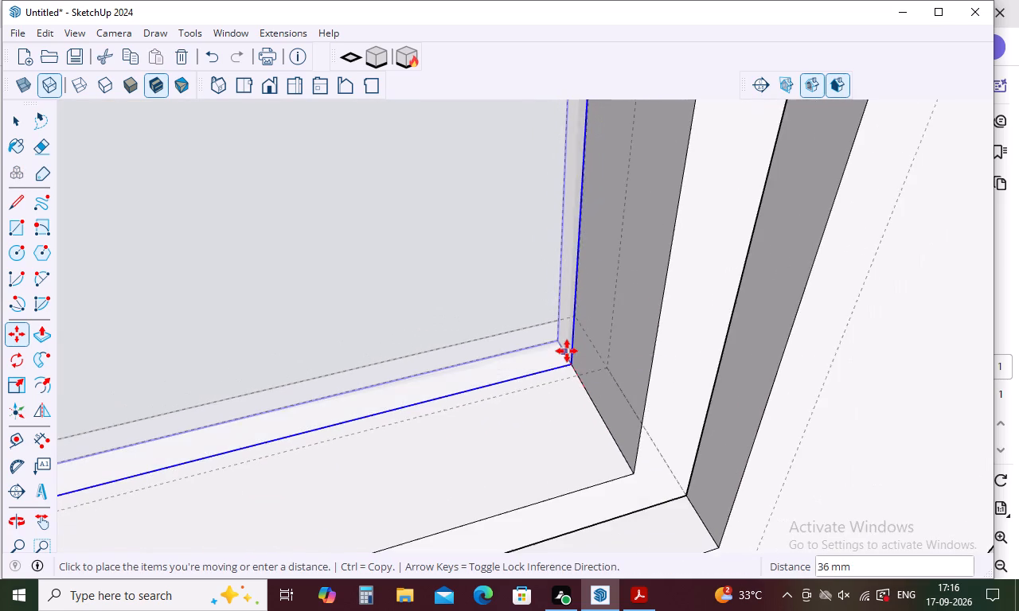
scroll(567, 351, "down", 4)
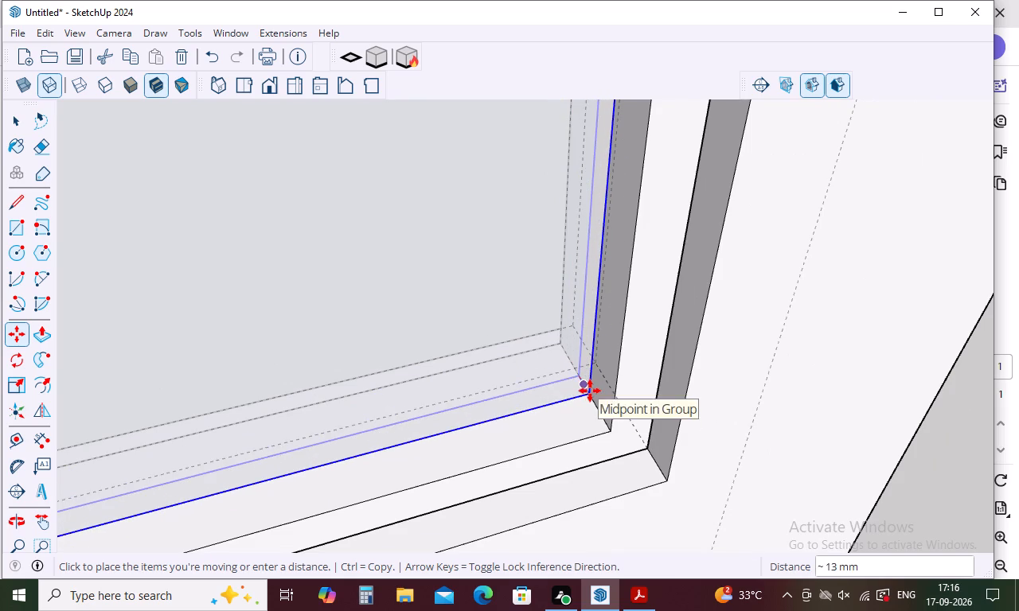
left_click(590, 391)
scroll(477, 298, "down", 14)
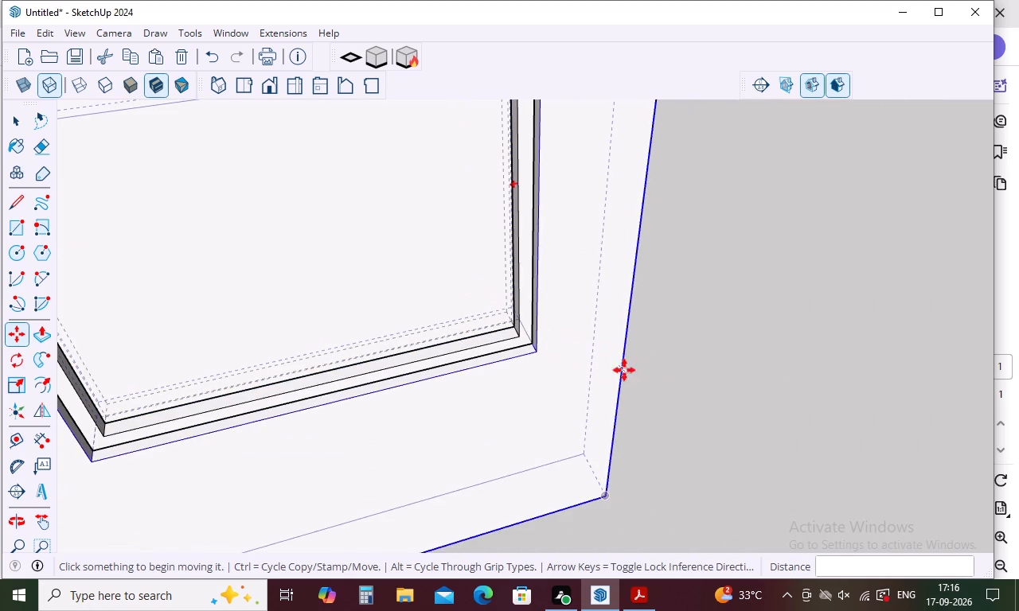
key("space")
left_click(720, 364)
Turn off the back edges display and examine the glazed window from inside the room.
scroll(767, 324, "down", 9)
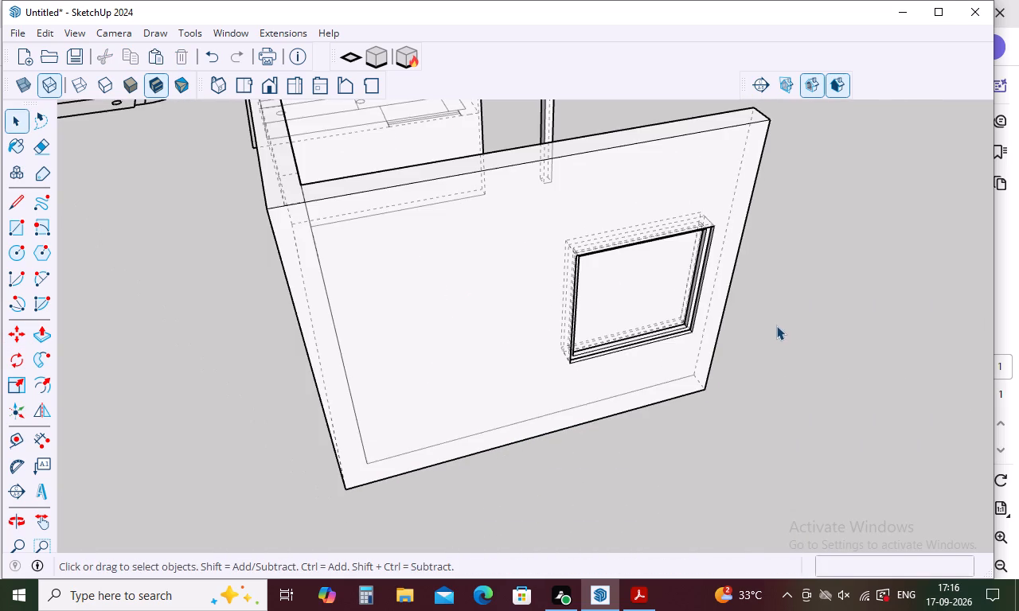
key("k")
middle_click_drag(779, 328, 309, 399)
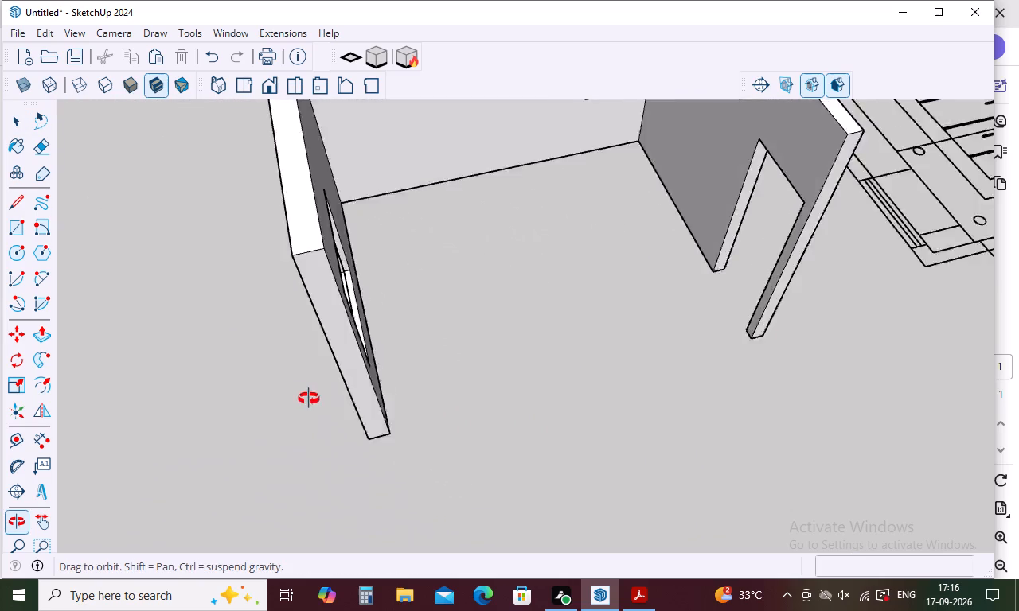
middle_click_drag(309, 399, 178, 381)
middle_click_drag(426, 274, 327, 177)
scroll(503, 193, "up", 4)
scroll(393, 270, "up", 2)
middle_click_drag(385, 276, 422, 415)
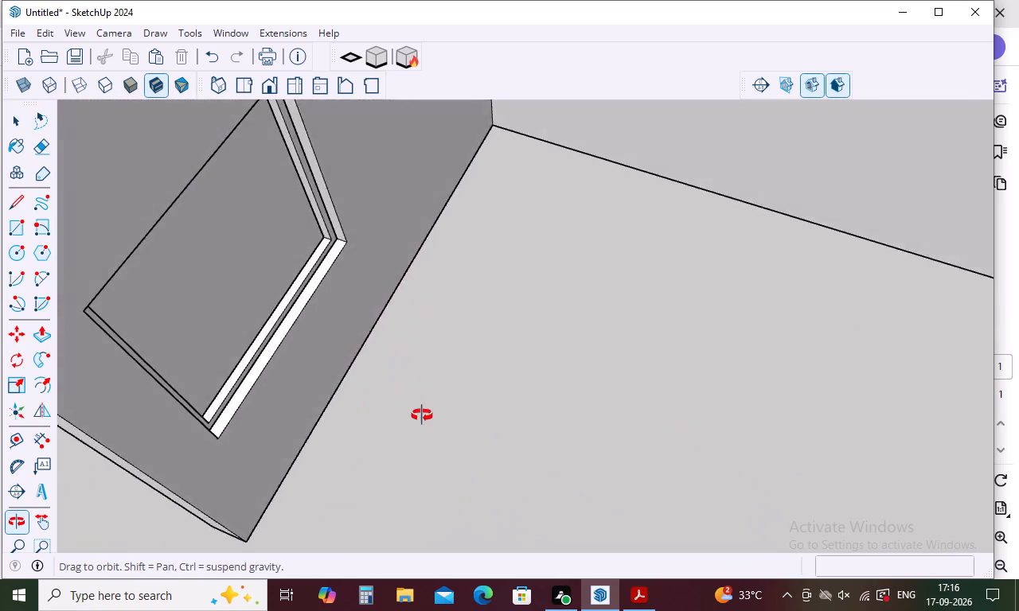
middle_click_drag(422, 415, 547, 324)
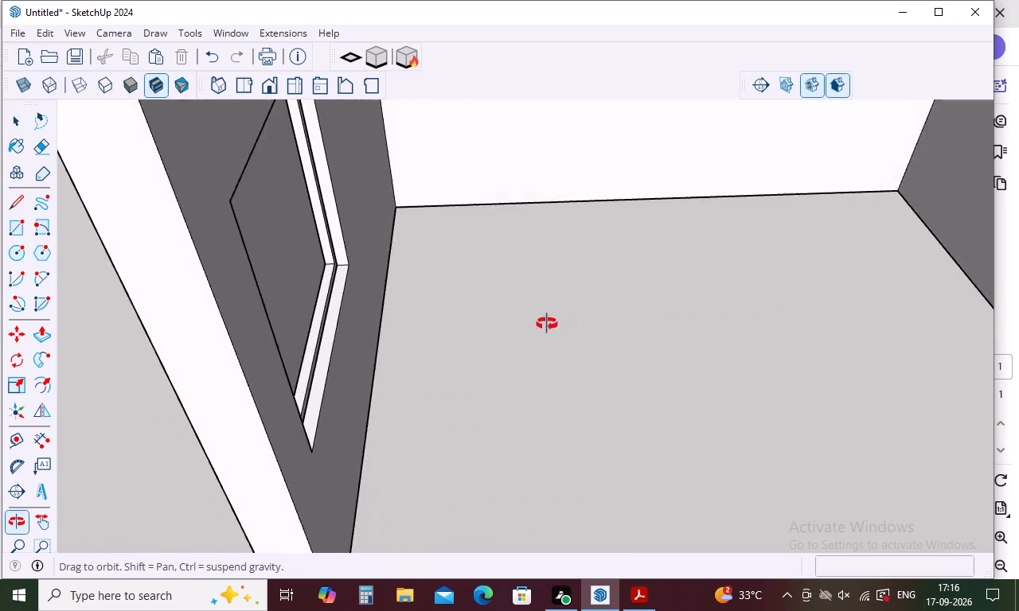
middle_click_drag(547, 324, 502, 224)
scroll(502, 300, "down", 8)
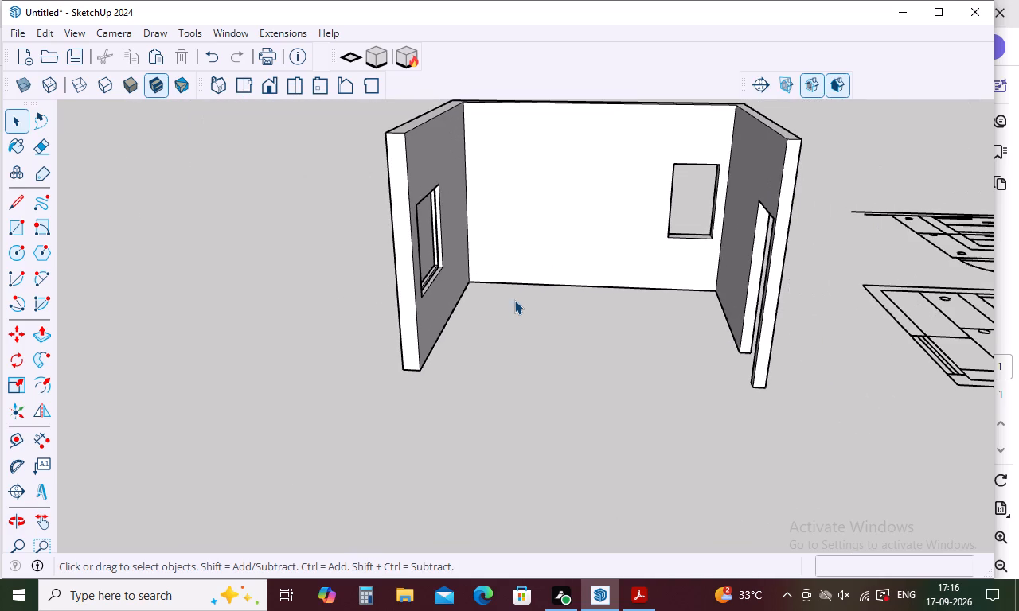
scroll(726, 193, "up", 7)
scroll(689, 257, "down", 9)
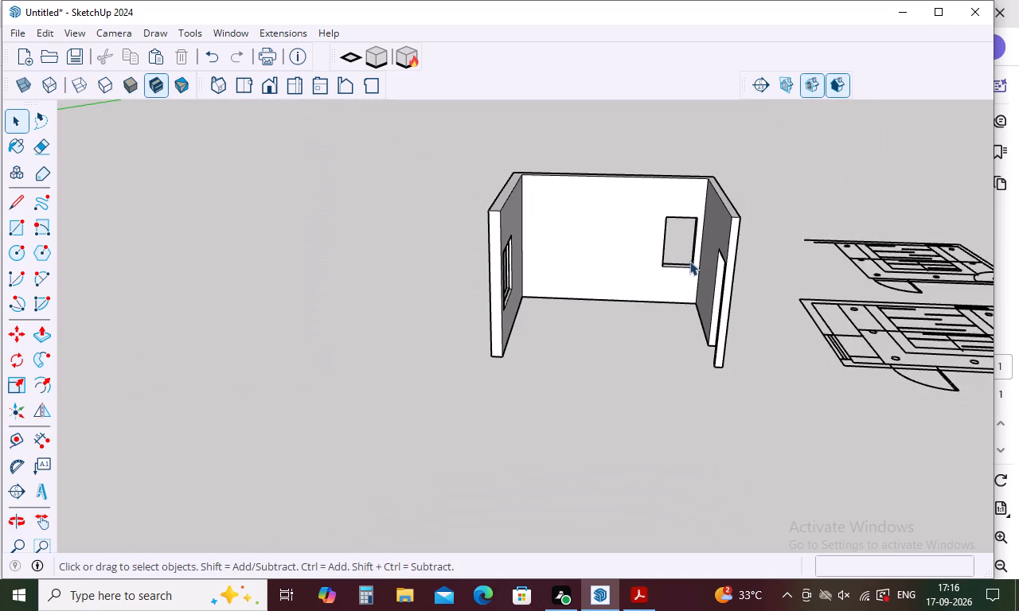
Draw a rectangle from corner to corner across the unglazed window opening on the long wall's outer face.
middle_click_drag(779, 285, 131, 277)
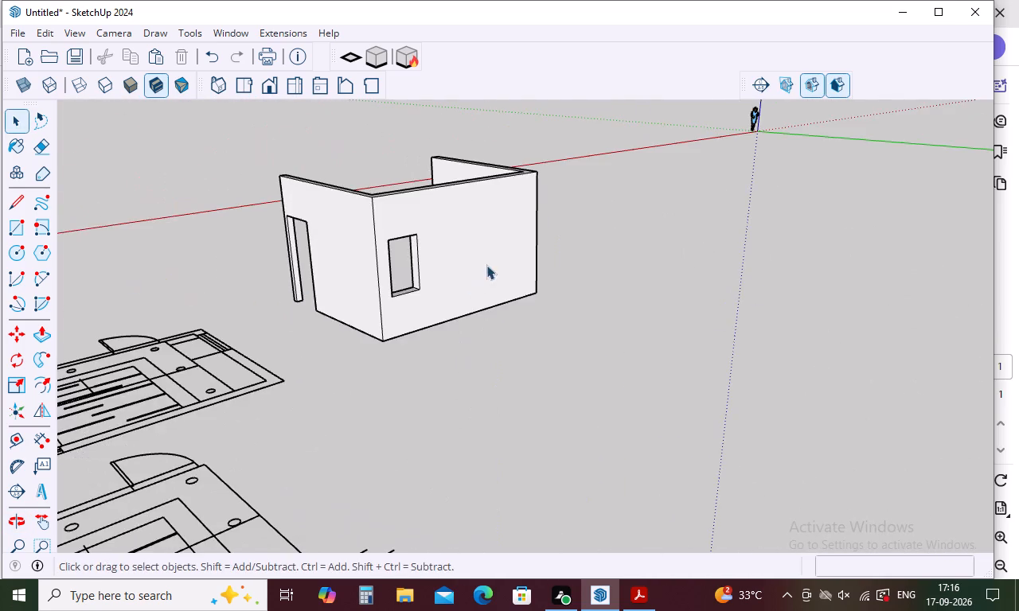
scroll(497, 246, "up", 4)
middle_click_drag(500, 249, 350, 225)
scroll(347, 186, "up", 4)
key("space")
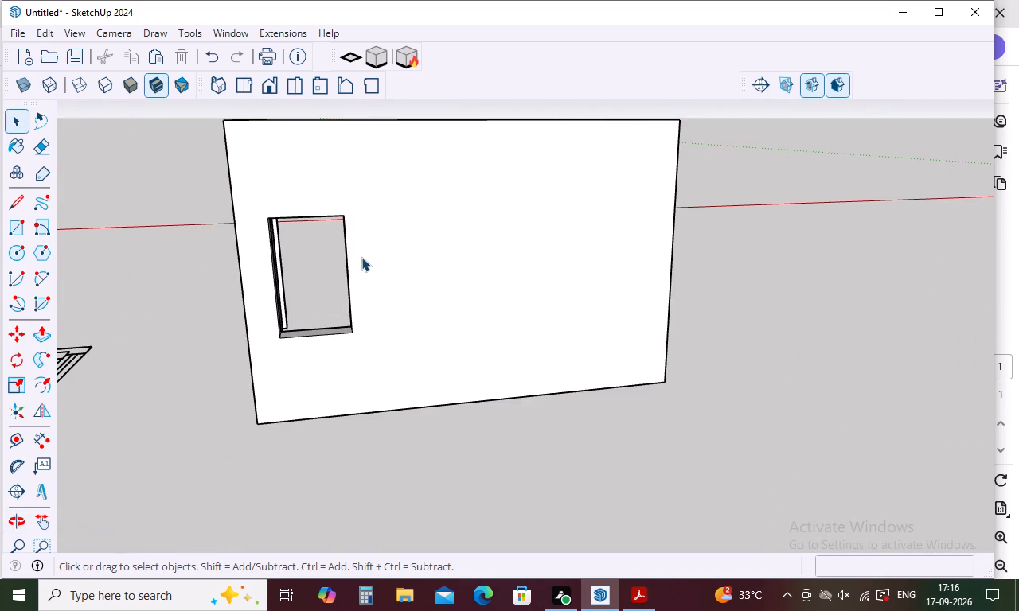
key("r")
left_click(269, 217)
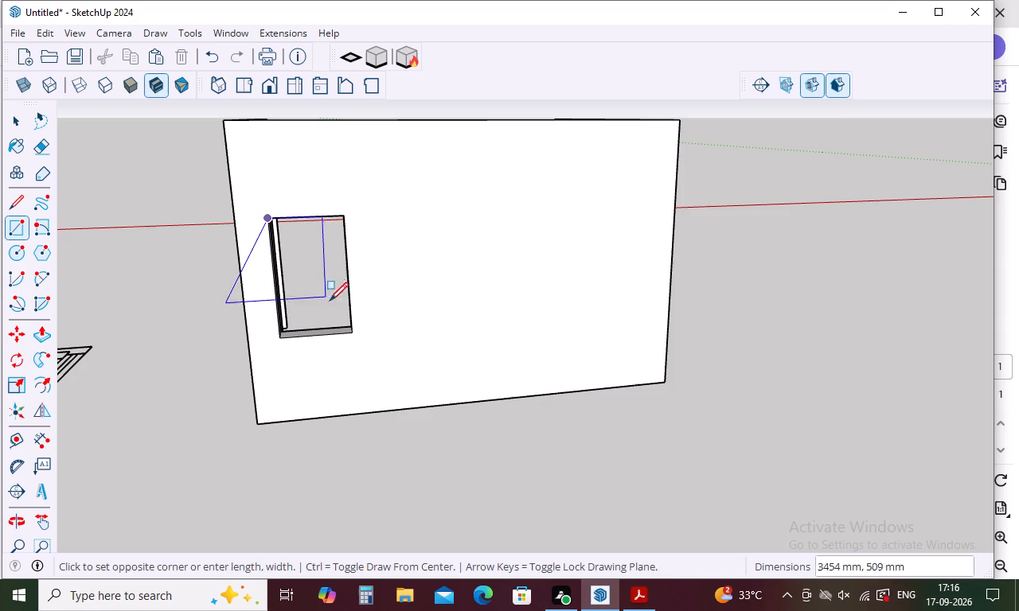
left_click(356, 329)
key("space")
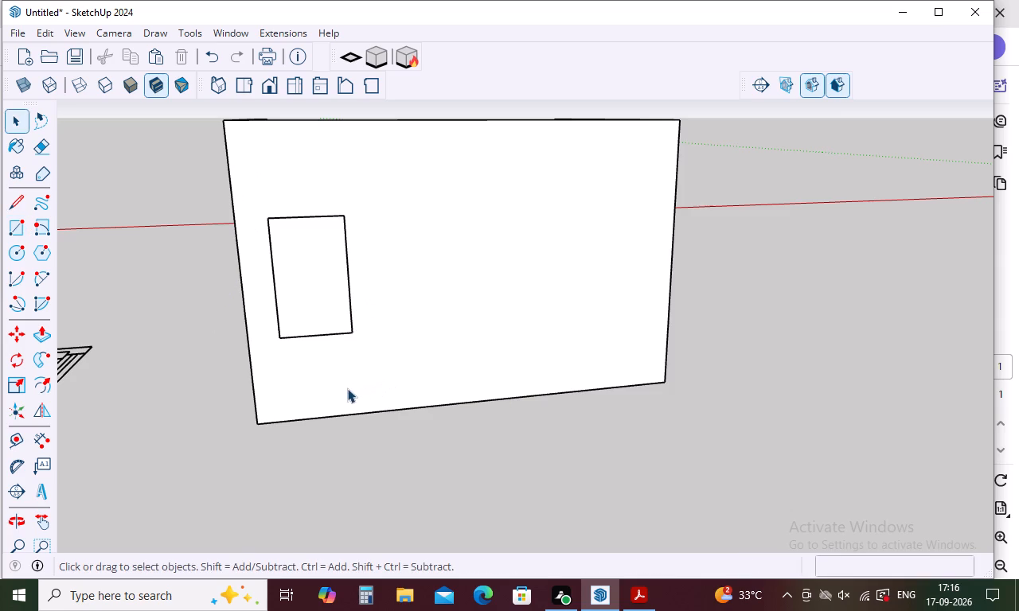
Offset the new window rectangle about 32 mm inward and delete the inner face, leaving only the frame outline.
key("f")
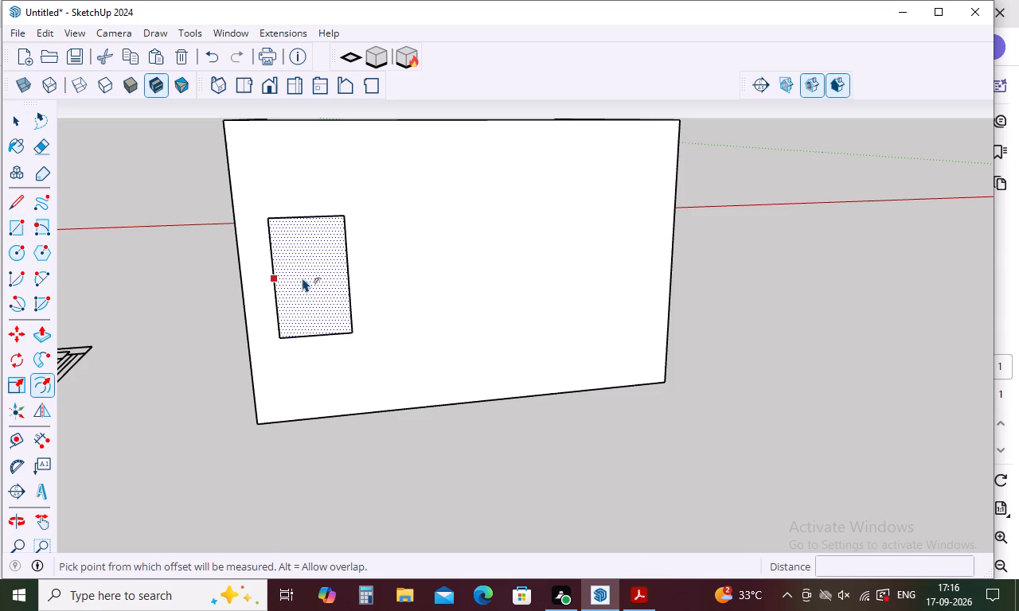
left_click(303, 278)
scroll(283, 243, "up", 2)
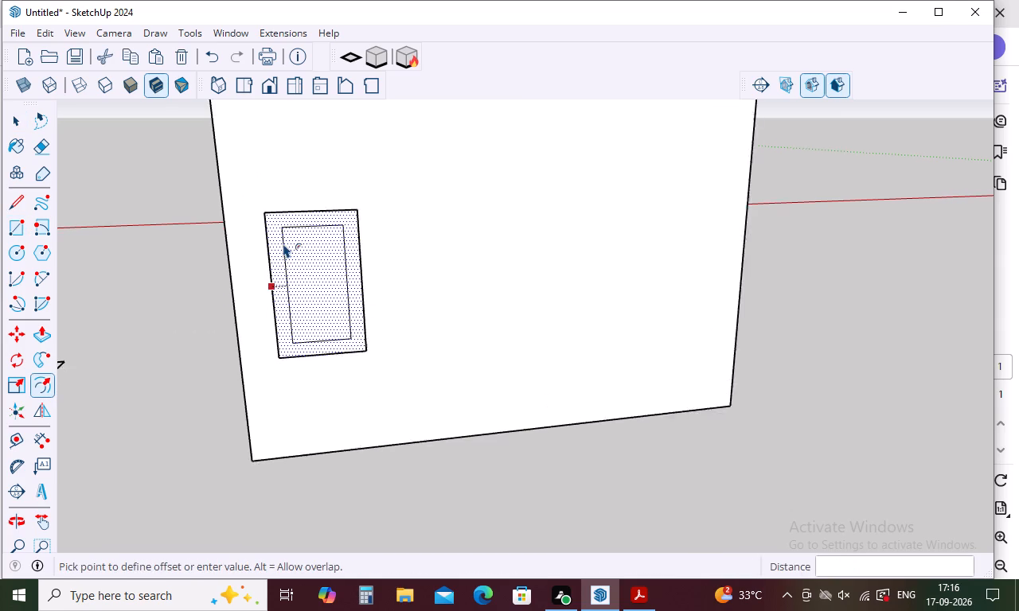
scroll(283, 243, "up", 6)
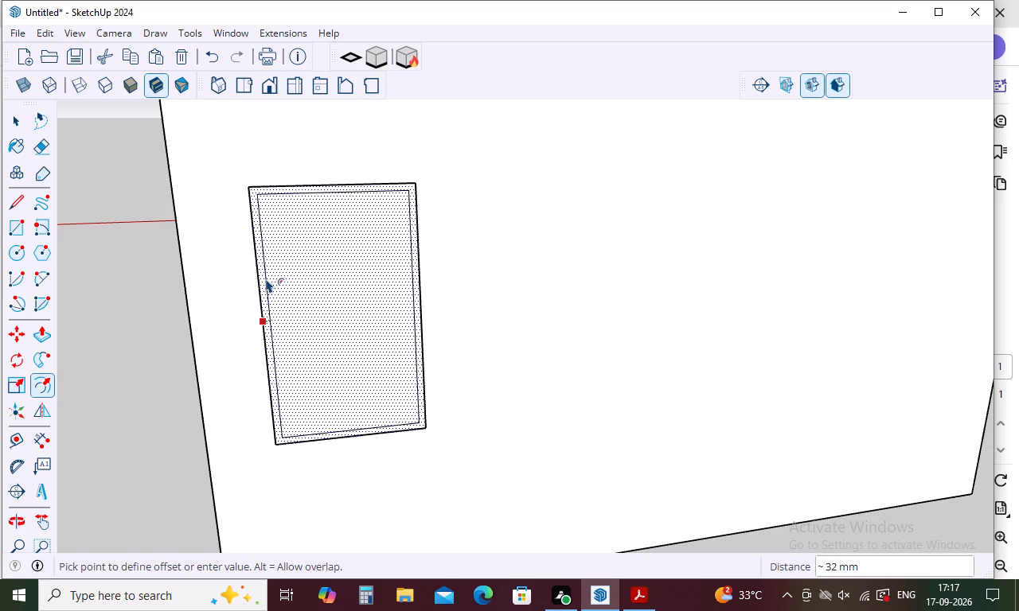
left_click(266, 278)
key("space")
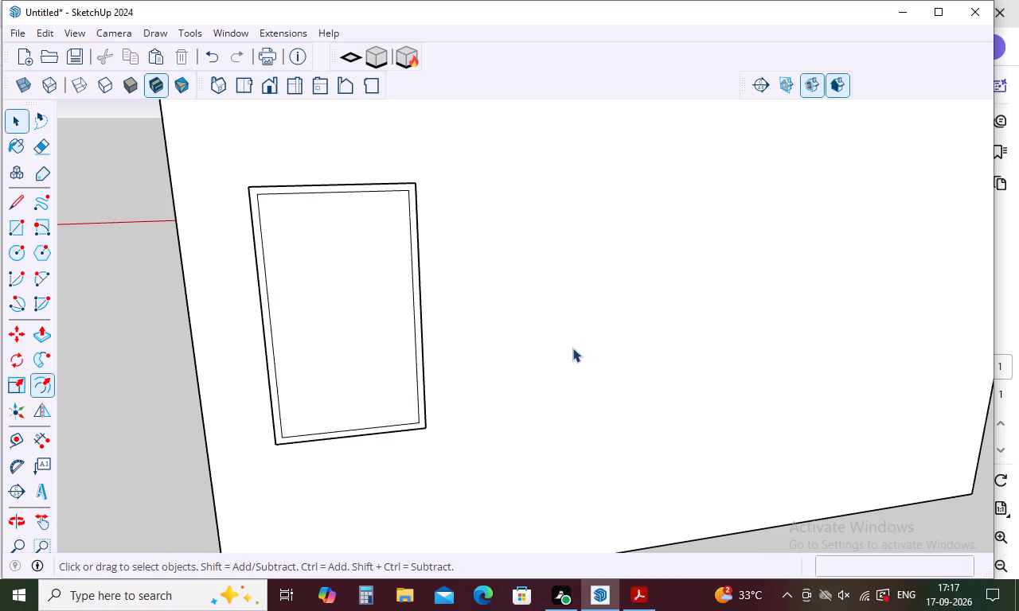
left_click(390, 339)
key("Delete")
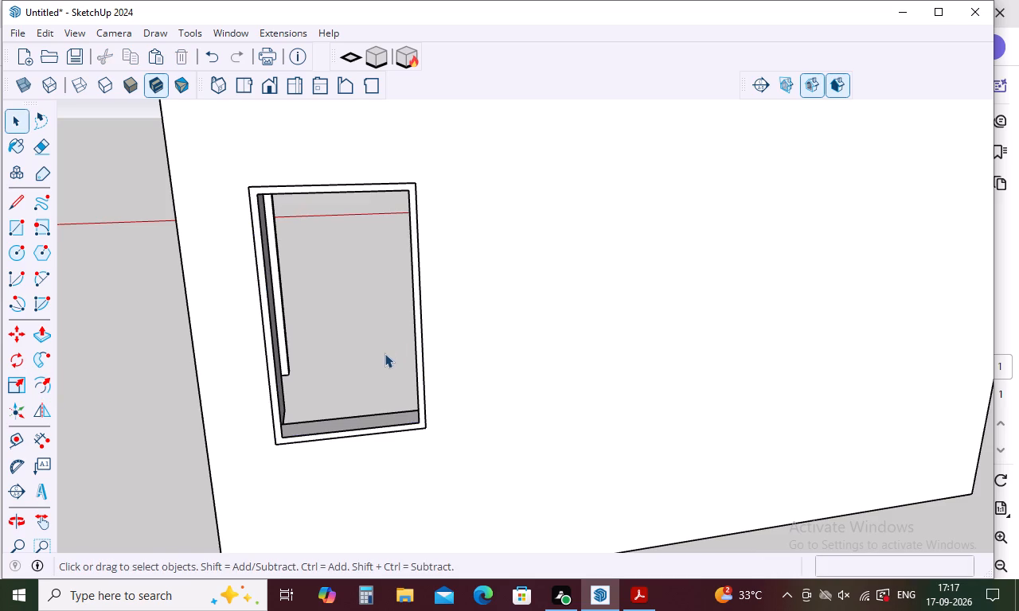
Extrude the window frame outline about 100 mm into the wall opening.
key("p")
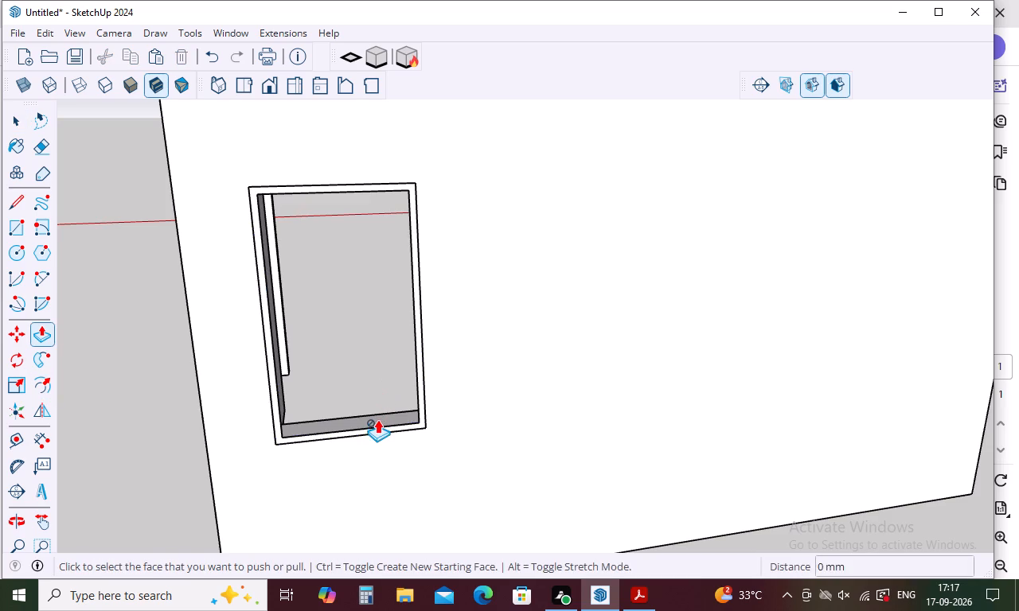
left_click(377, 427)
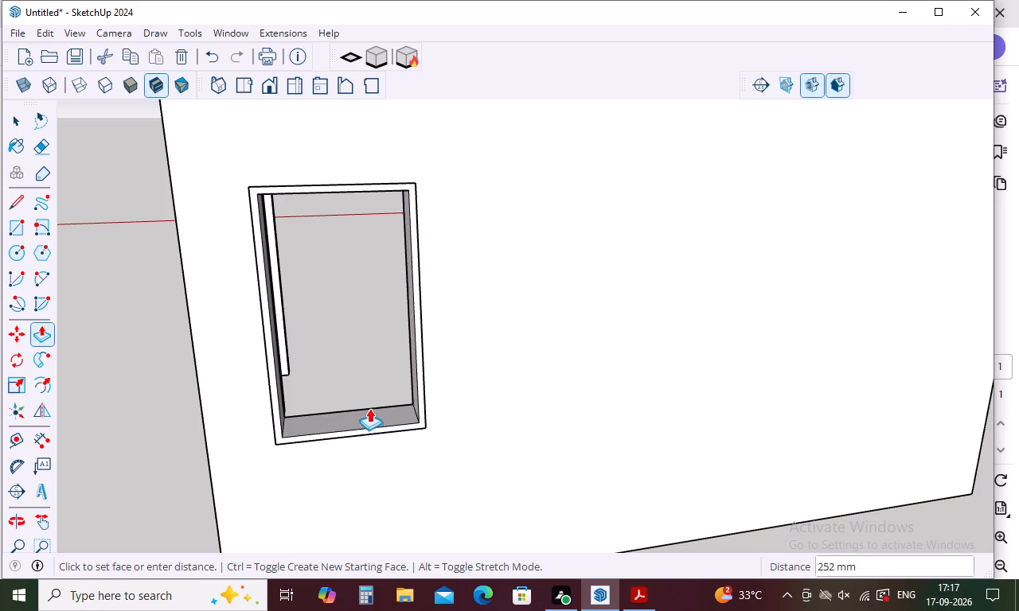
scroll(369, 407, "up", 5)
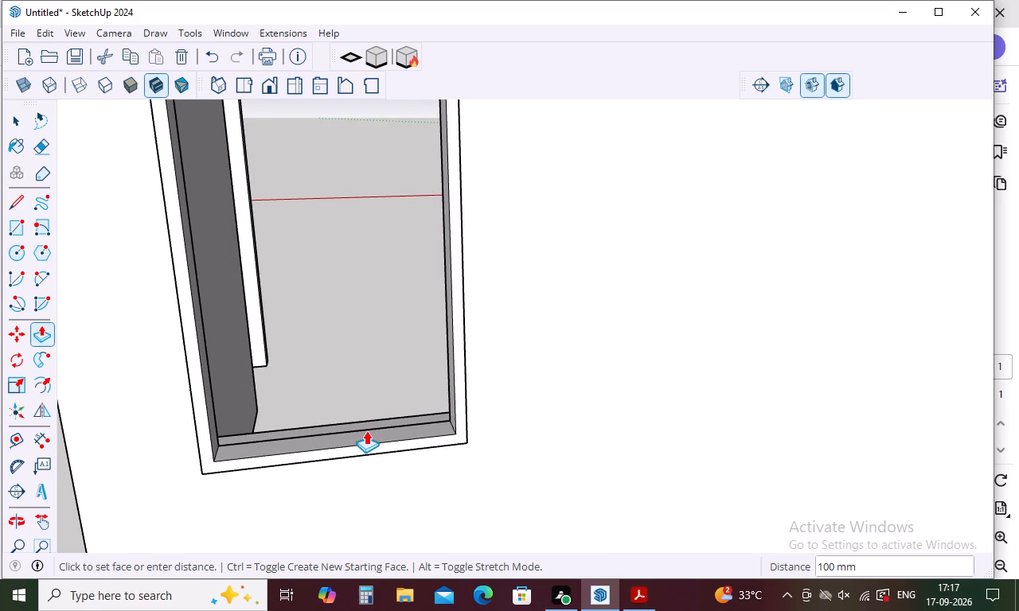
left_click(366, 430)
key("space")
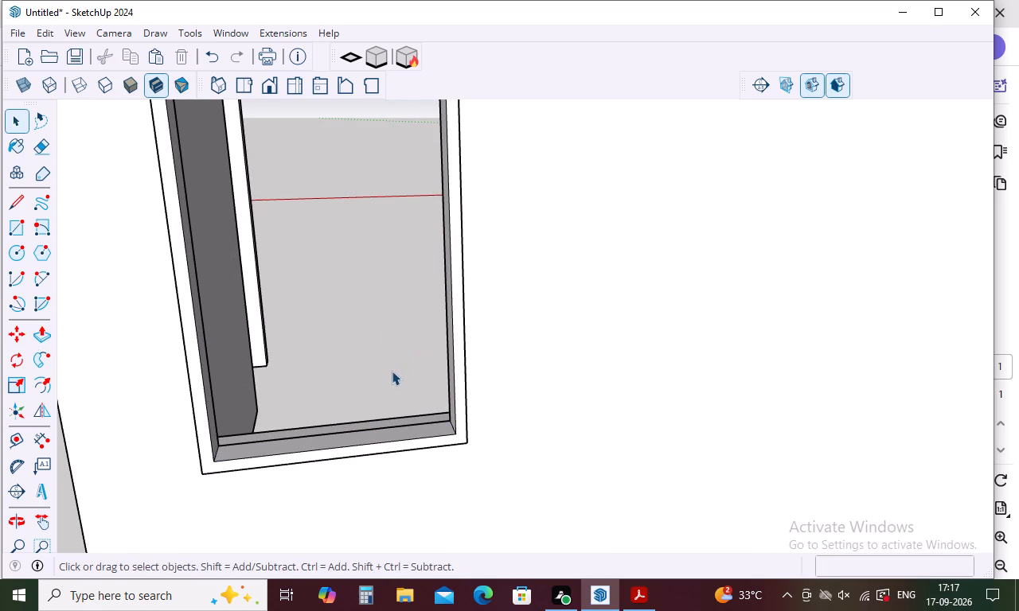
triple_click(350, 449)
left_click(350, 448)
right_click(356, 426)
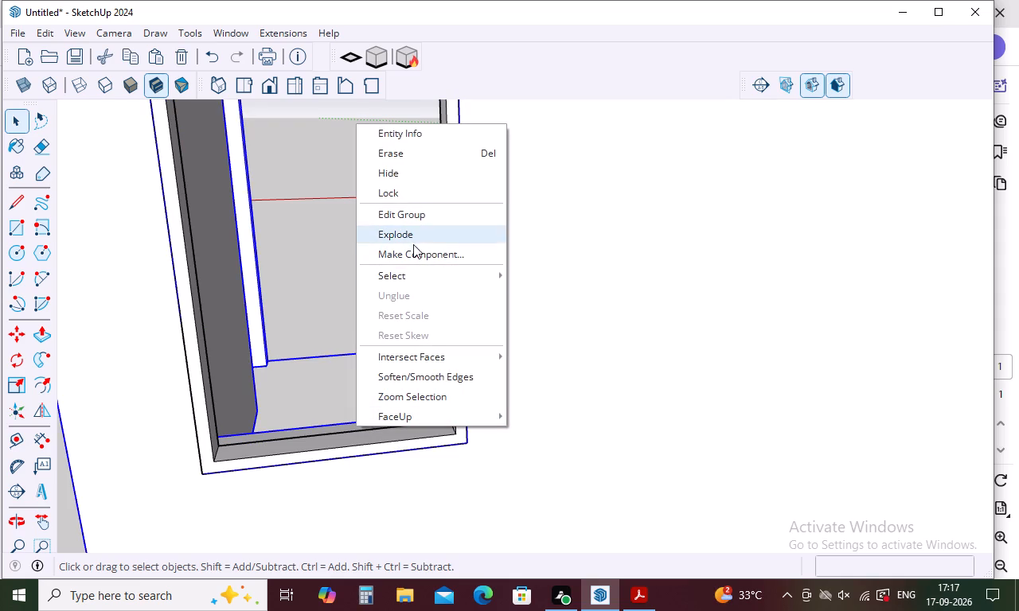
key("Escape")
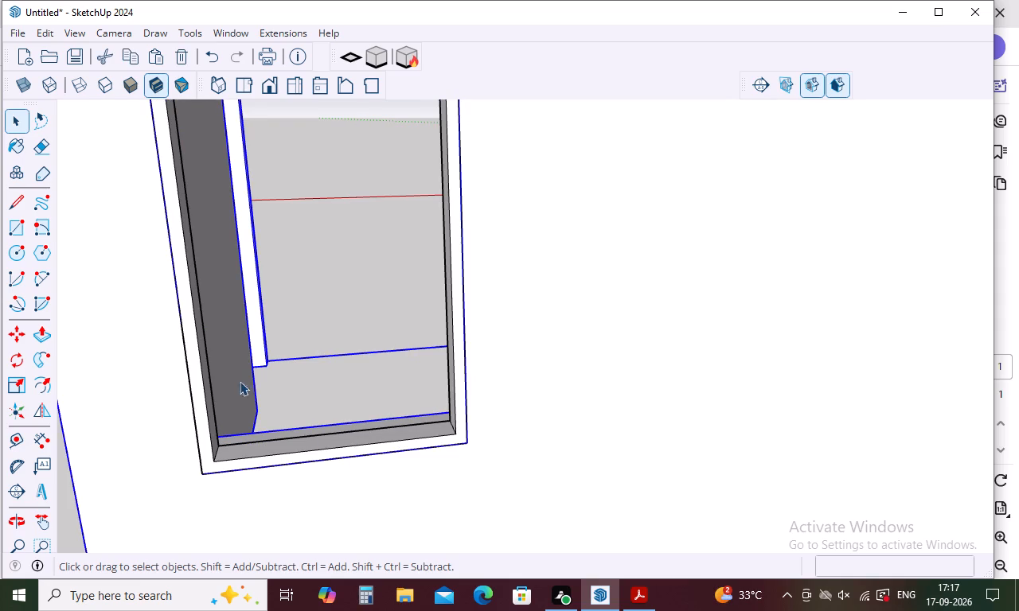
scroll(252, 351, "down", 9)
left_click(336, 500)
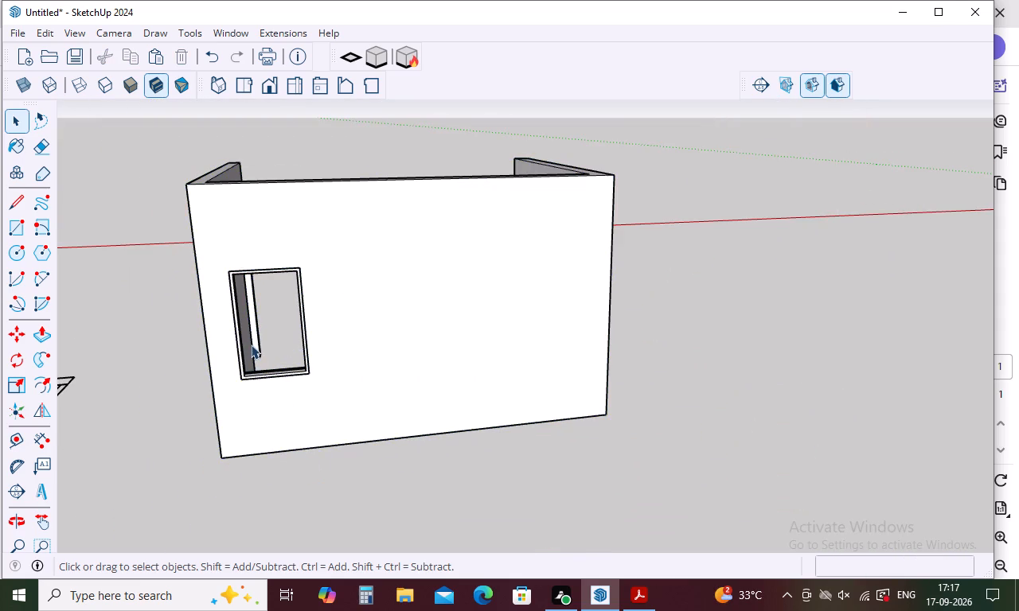
Select all connected geometry of the extruded window frame, make it a group, and deselect it.
scroll(251, 332, "up", 10)
scroll(306, 360, "down", 5)
scroll(316, 434, "up", 5)
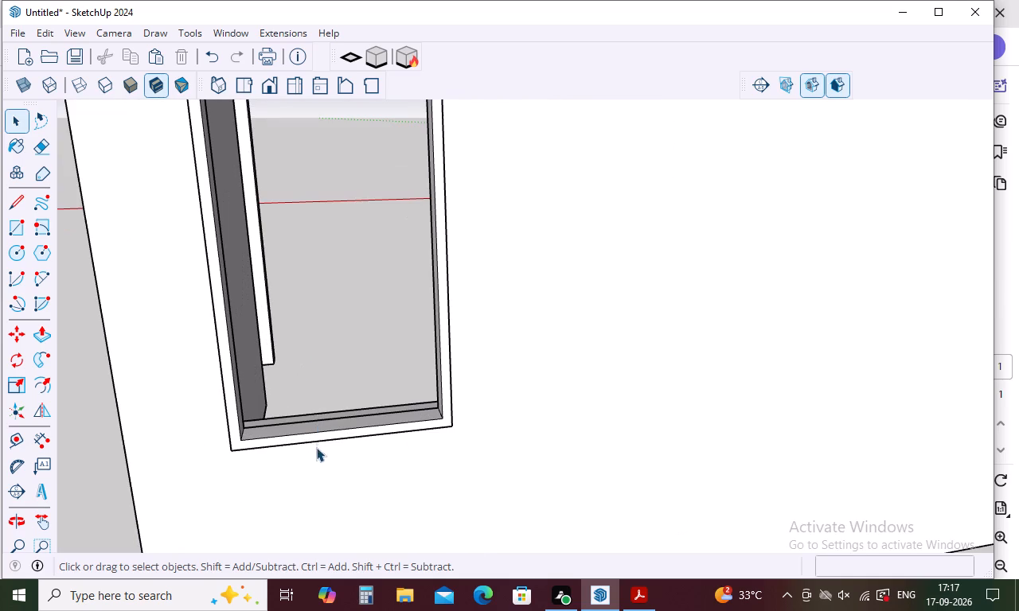
double_click(318, 430)
left_click(318, 430)
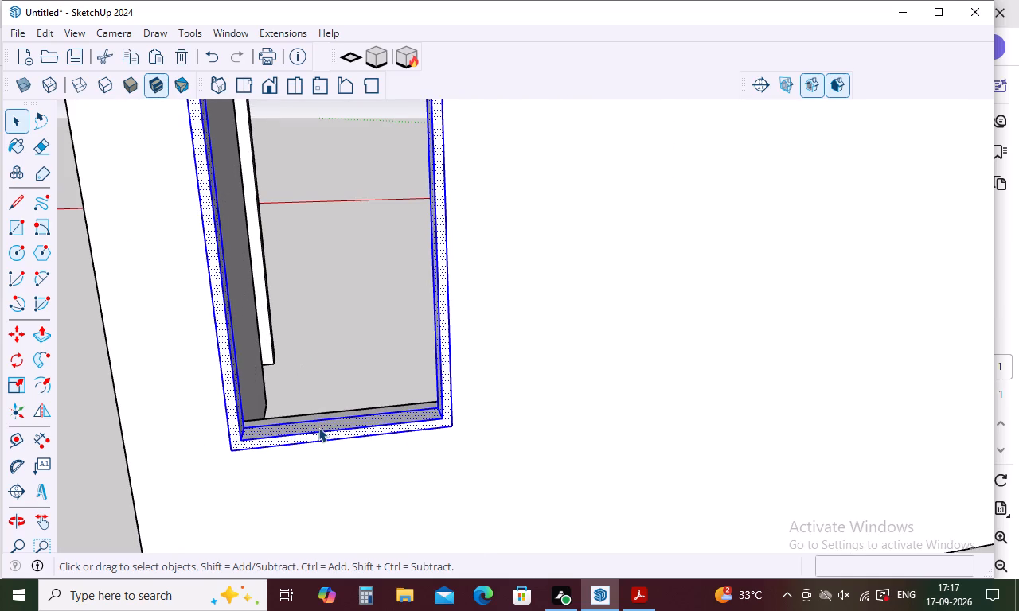
right_click(318, 427)
left_click(365, 286)
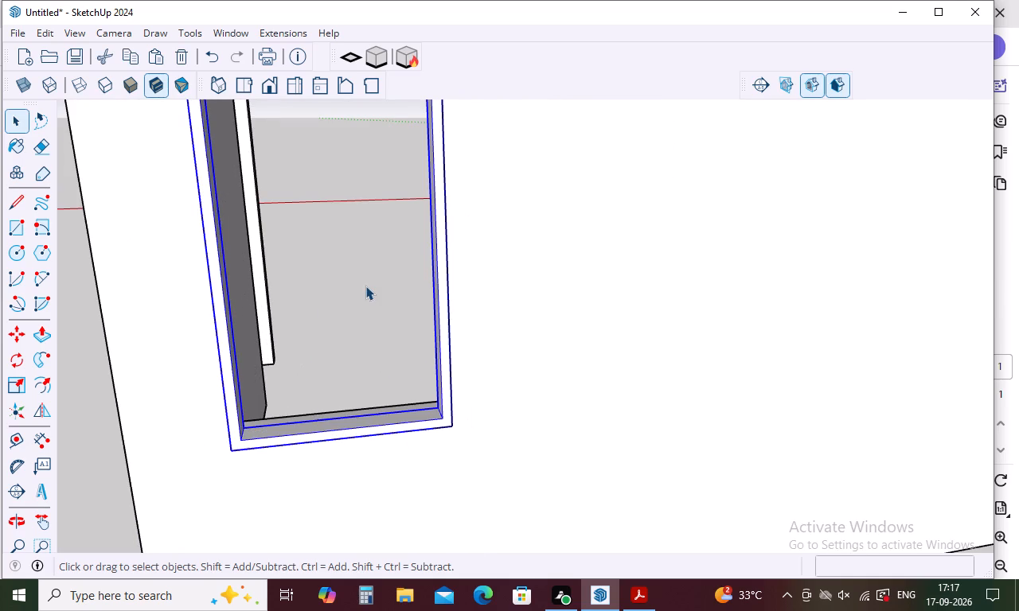
key("Escape")
scroll(330, 387, "down", 4)
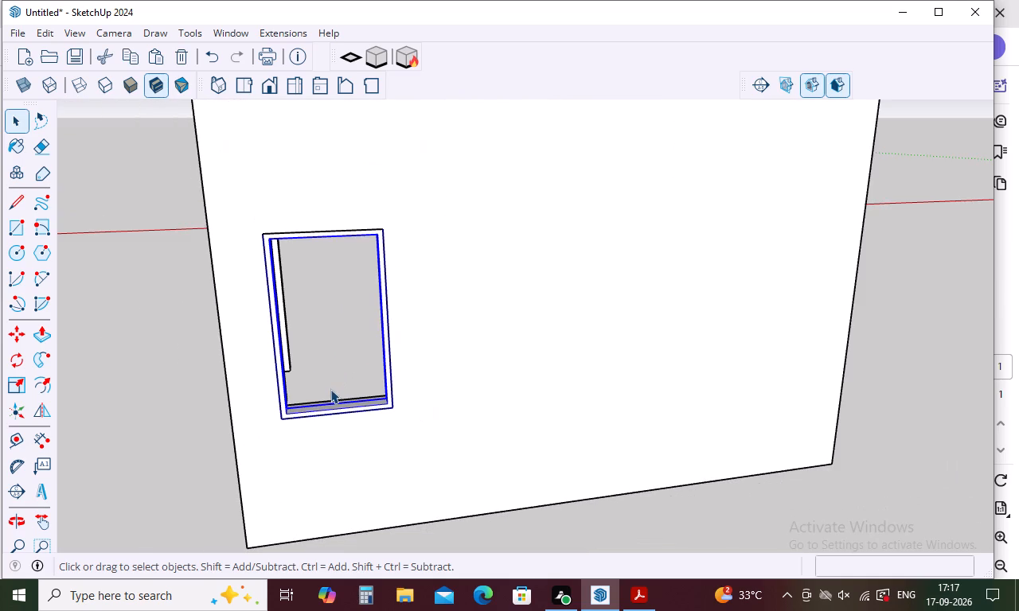
key("r")
key("Escape")
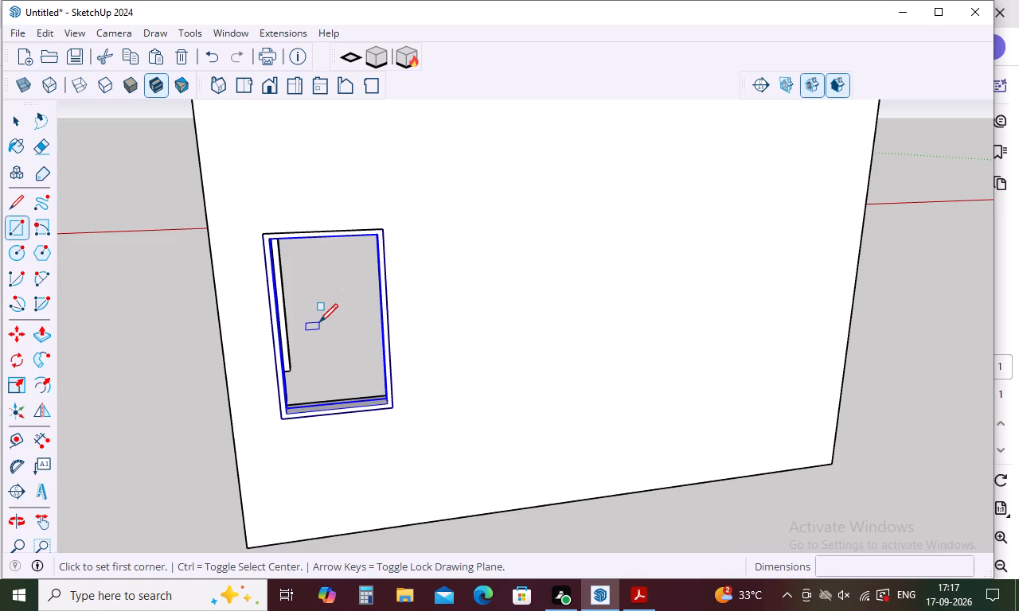
key("space")
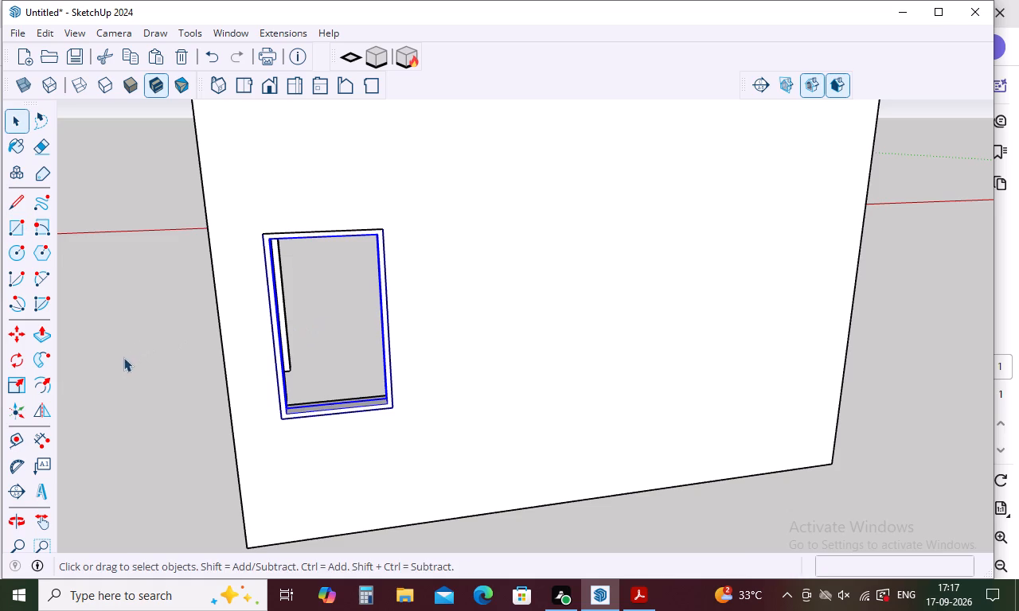
left_click(123, 360)
Draw a rectangle about 1154 by 655 mm between opposite inner corners of the window frame for the pane.
key("r")
scroll(283, 225, "up", 4)
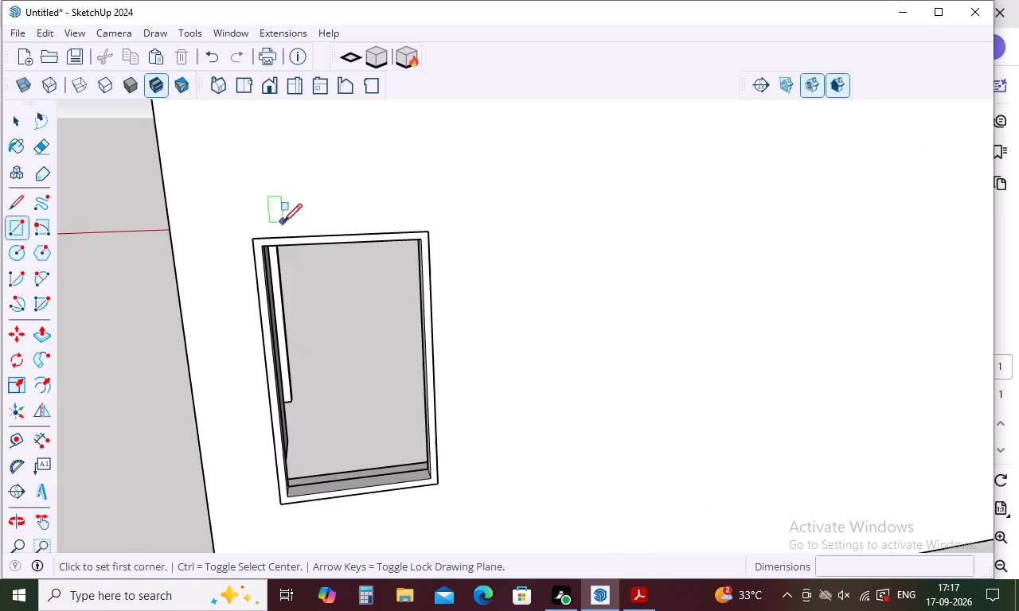
scroll(281, 236, "up", 5)
left_click(249, 255)
scroll(299, 298, "down", 2)
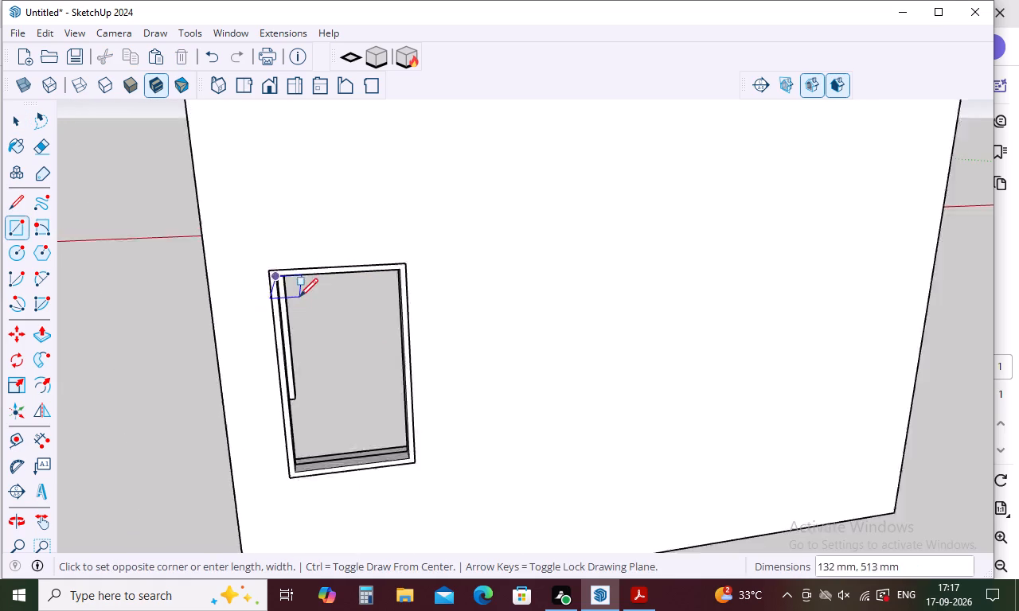
scroll(299, 297, "down", 7)
scroll(335, 362, "up", 15)
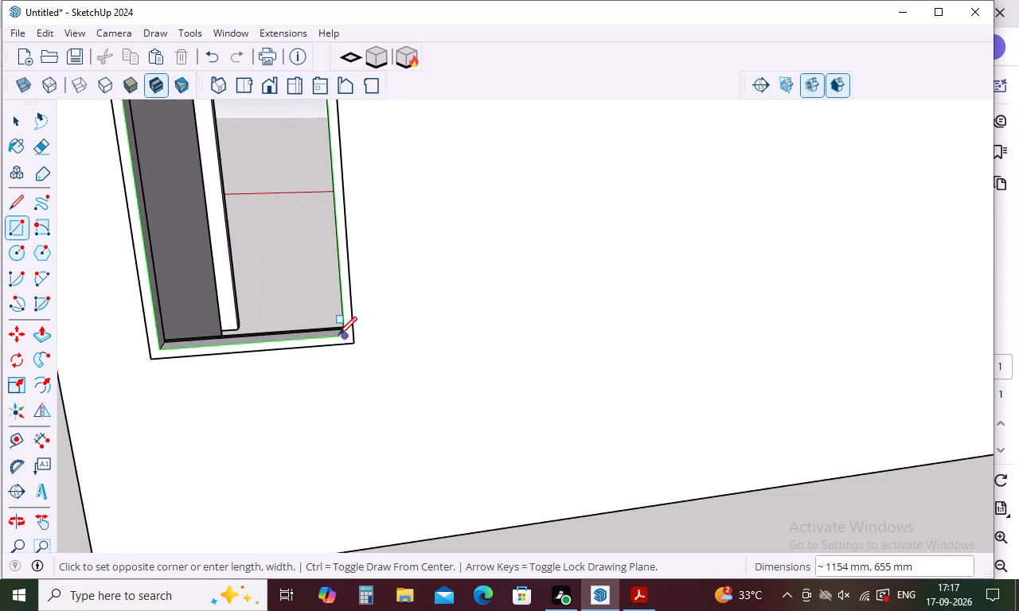
left_click(338, 336)
Extrude the pane rectangle inside the frame by 2 inches.
key("p")
left_click(267, 318)
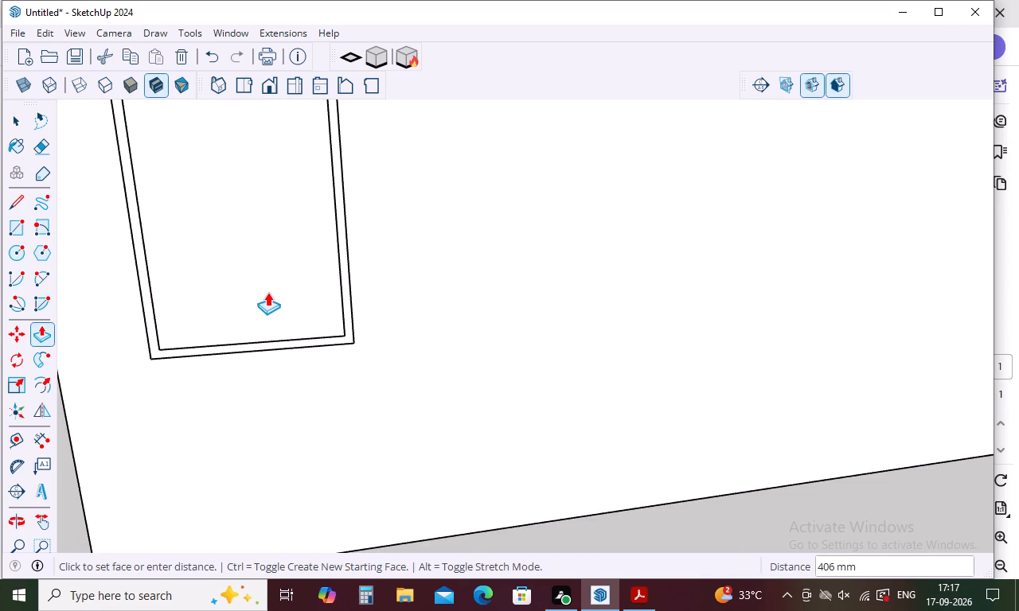
key("2")
key("shift+quotedbl")
key("Return")
key("space")
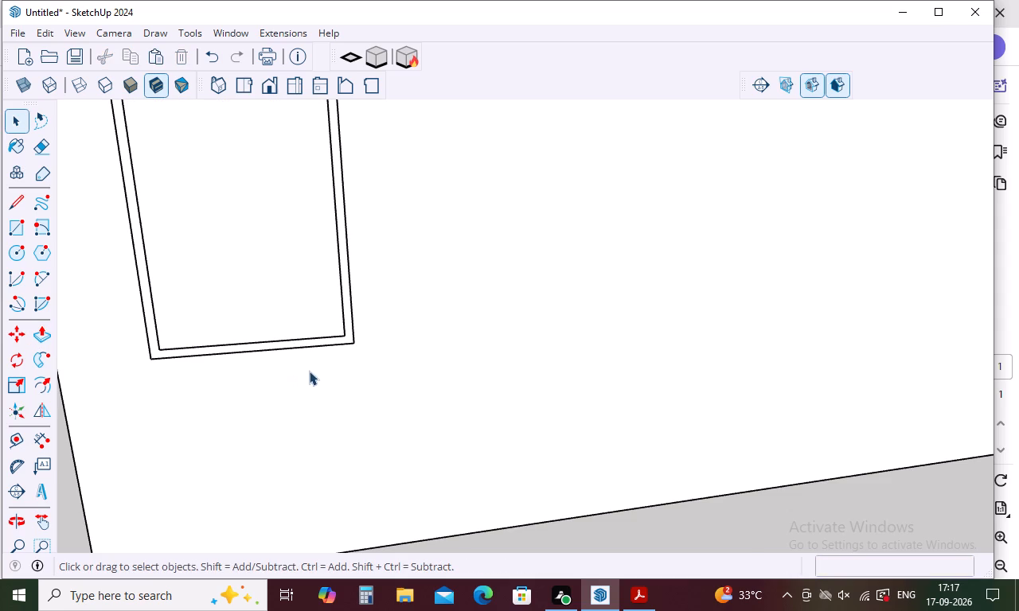
Turn on the back edges display and examine the depth of the pane and frame at the window's lower corner.
key("k")
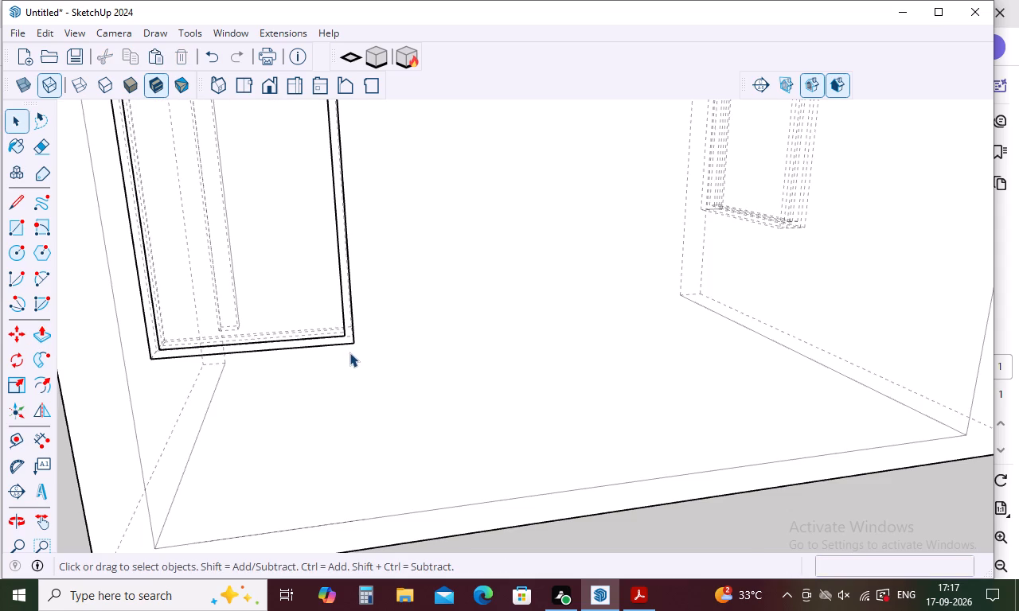
scroll(335, 344, "up", 14)
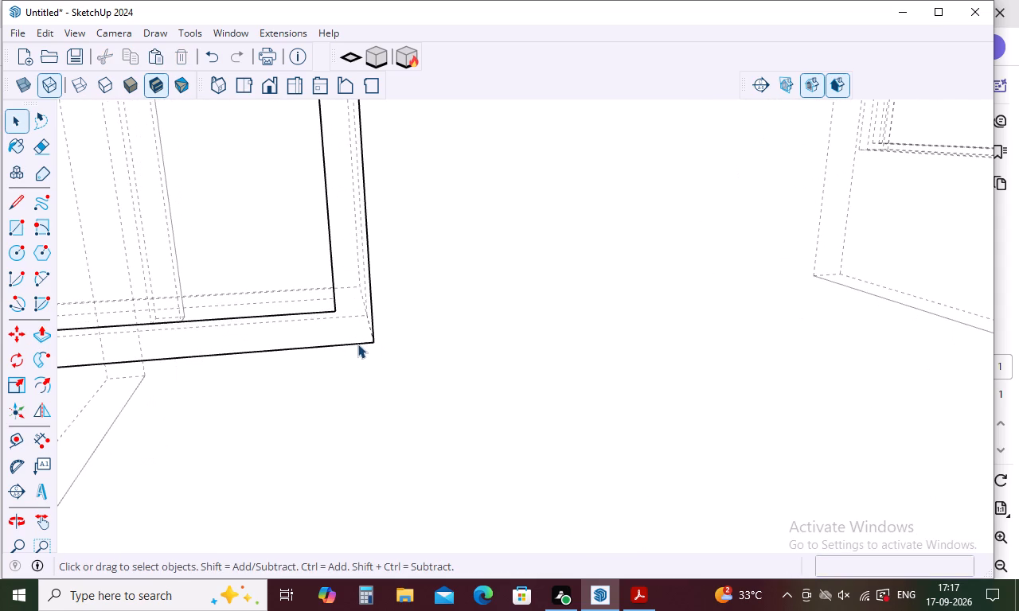
middle_click_drag(357, 345, 369, 383)
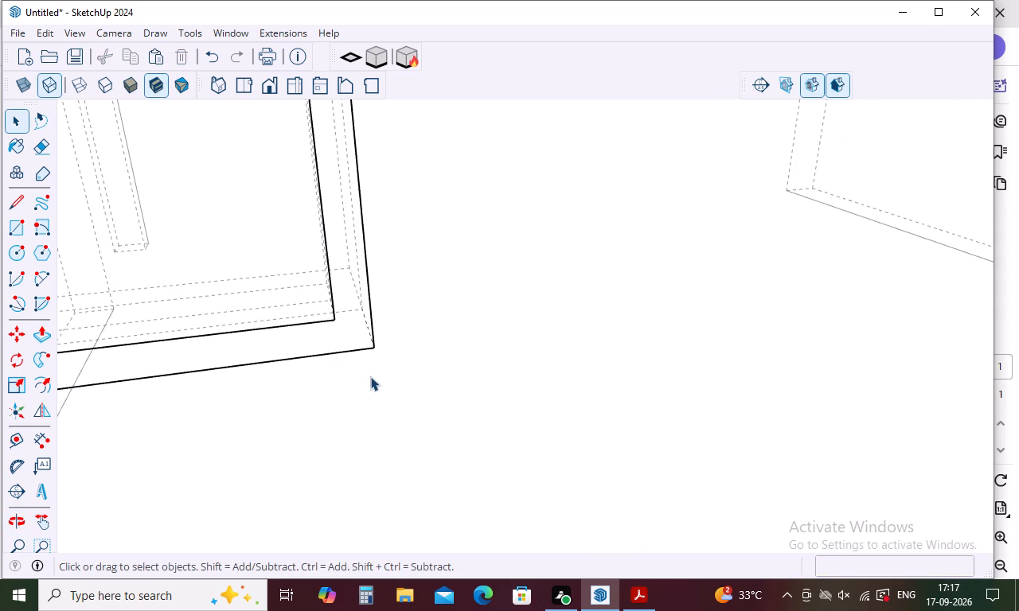
scroll(369, 362, "down", 5)
key("Escape")
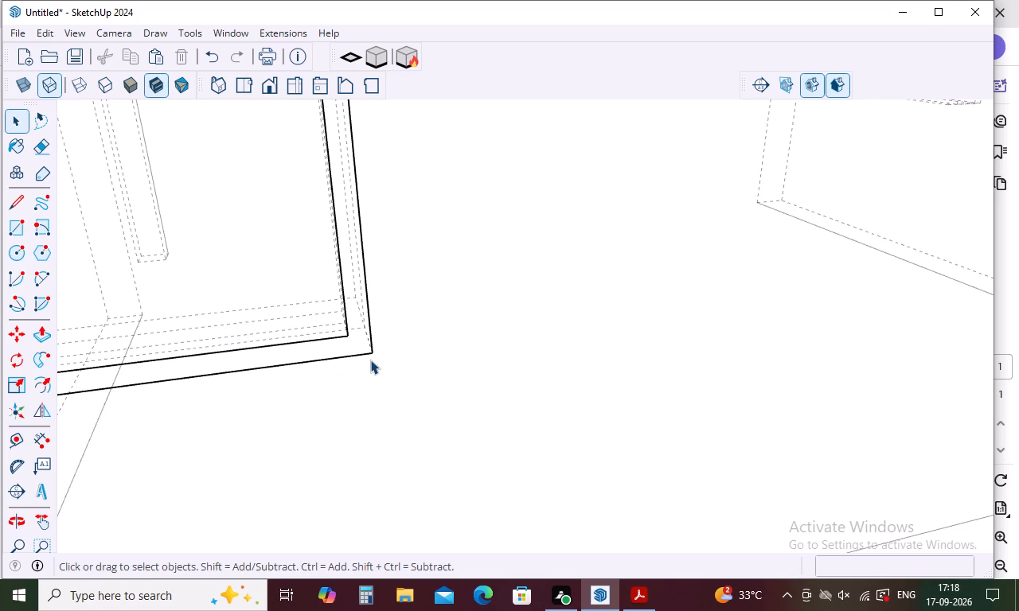
scroll(362, 305, "down", 15)
Select all connected geometry of the extruded pane, make it a group, and deselect it.
triple_click(326, 279)
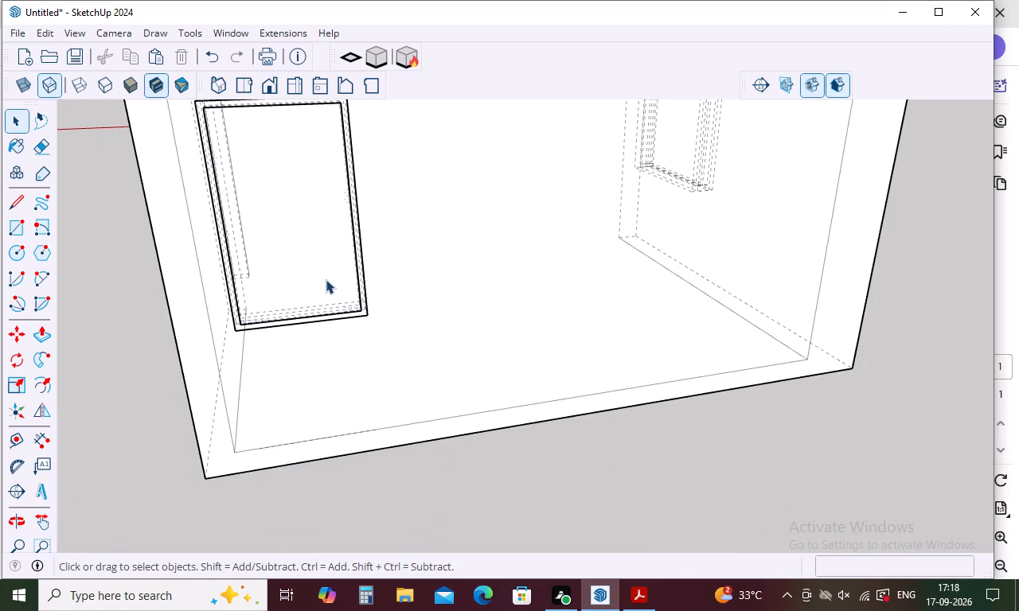
right_click(326, 279)
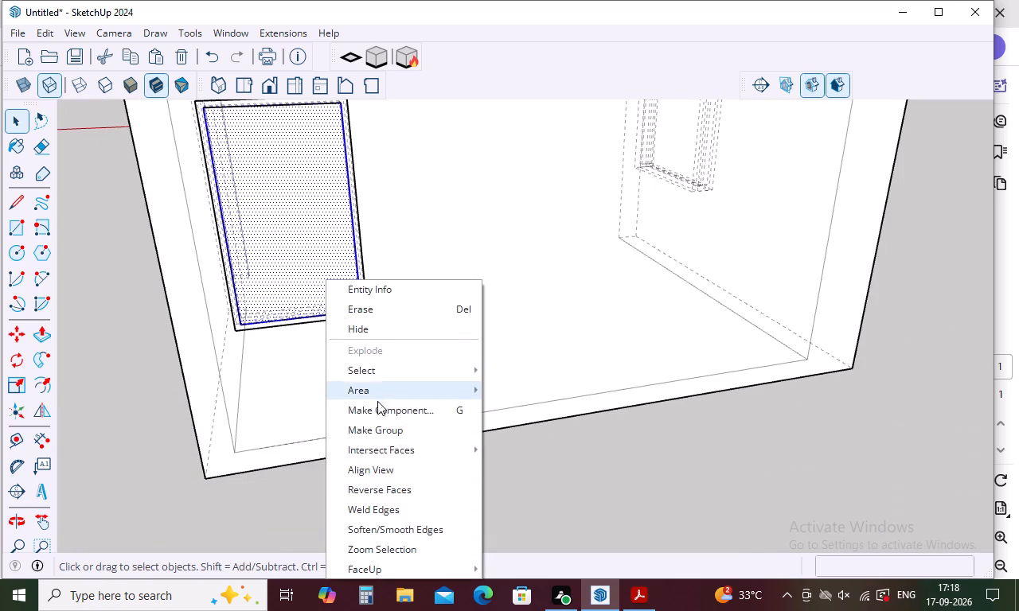
left_click(380, 430)
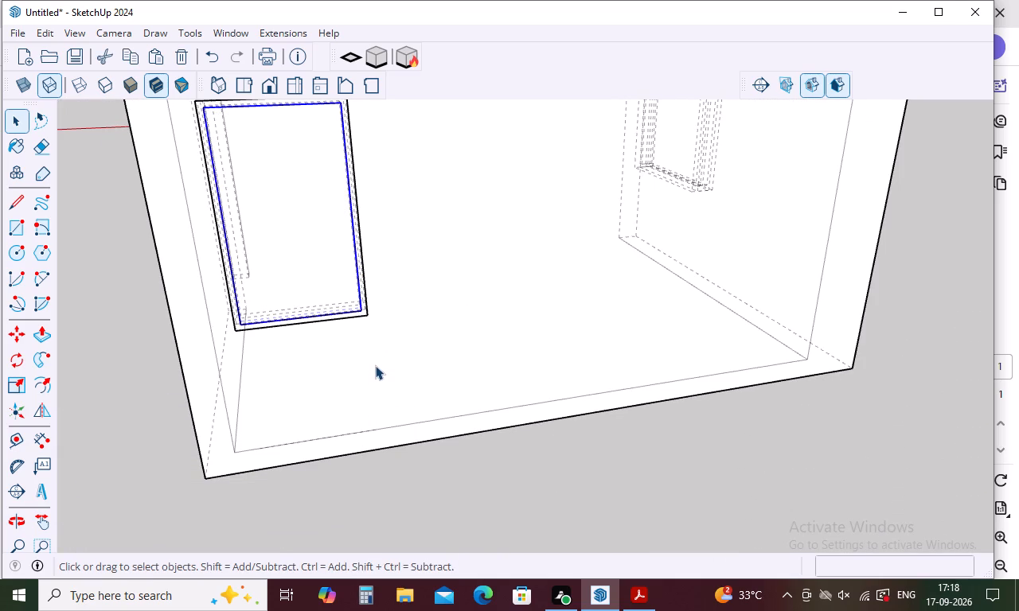
key("space")
left_click(154, 436)
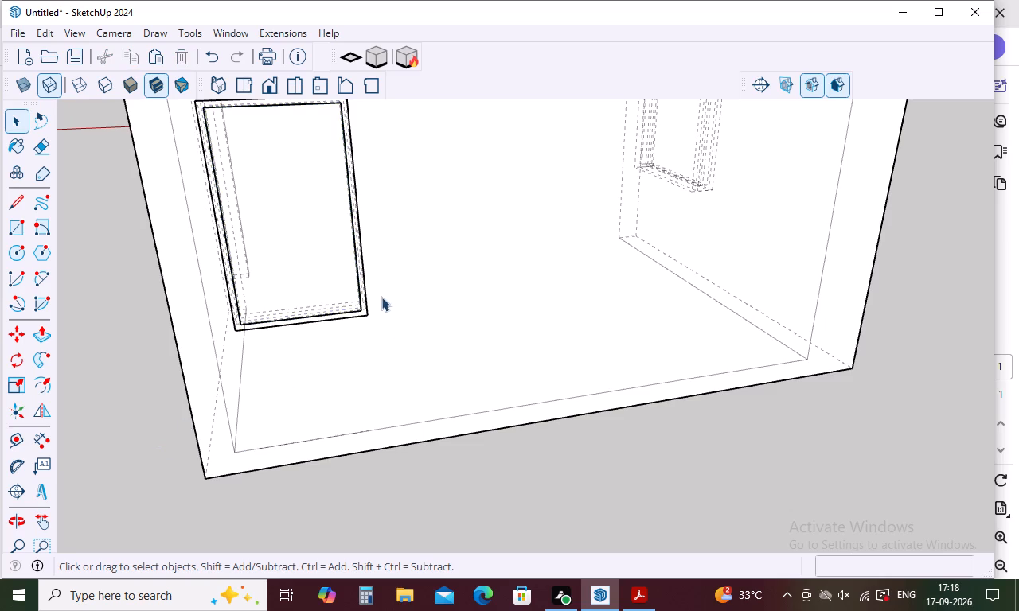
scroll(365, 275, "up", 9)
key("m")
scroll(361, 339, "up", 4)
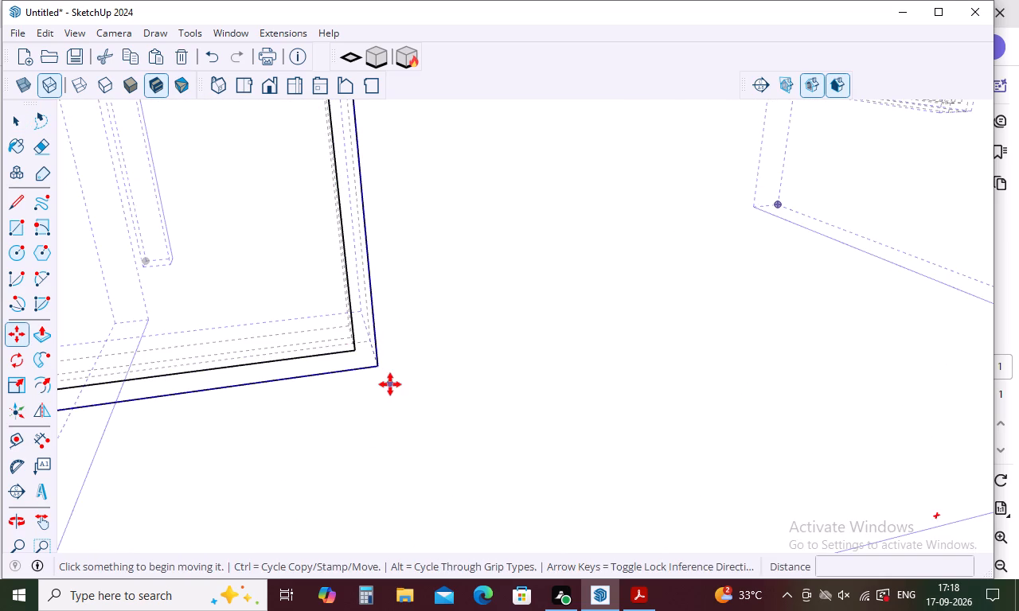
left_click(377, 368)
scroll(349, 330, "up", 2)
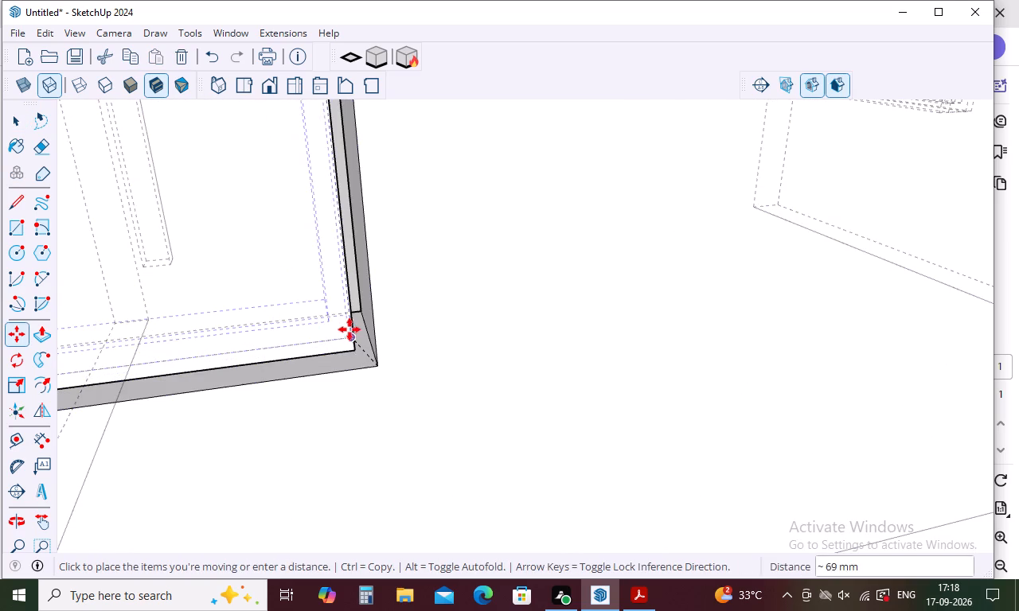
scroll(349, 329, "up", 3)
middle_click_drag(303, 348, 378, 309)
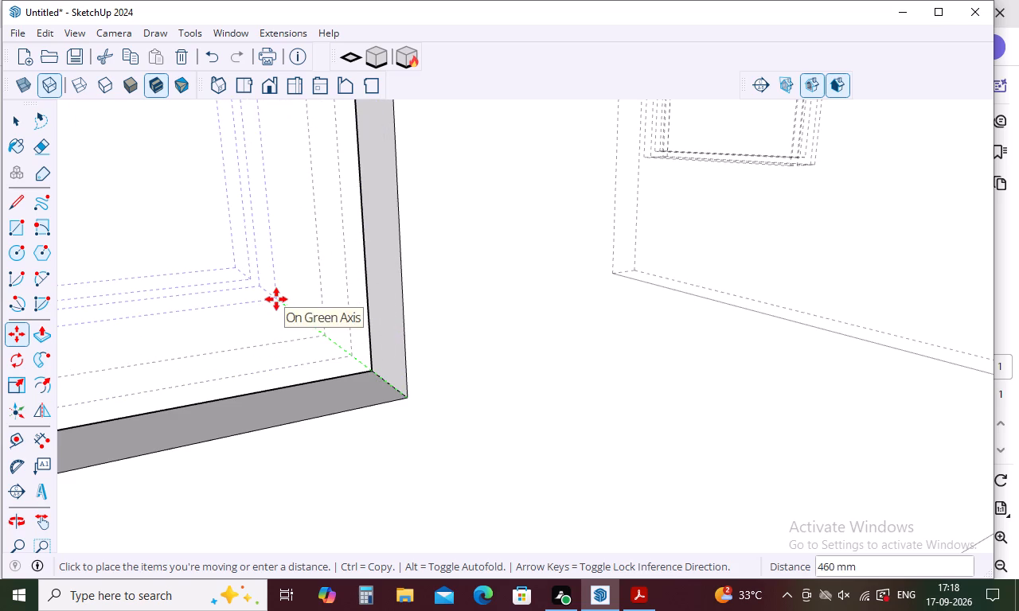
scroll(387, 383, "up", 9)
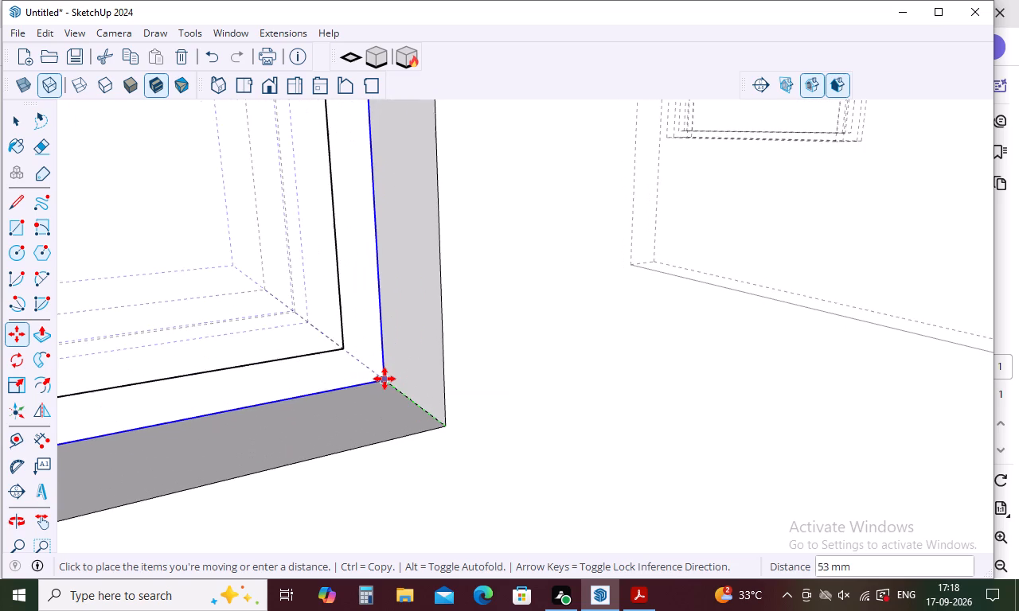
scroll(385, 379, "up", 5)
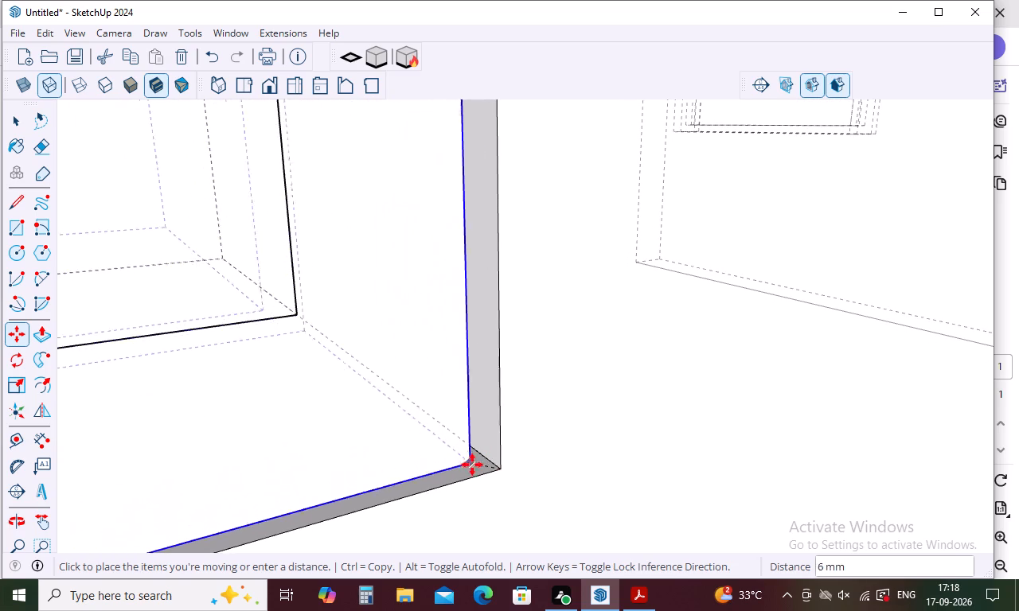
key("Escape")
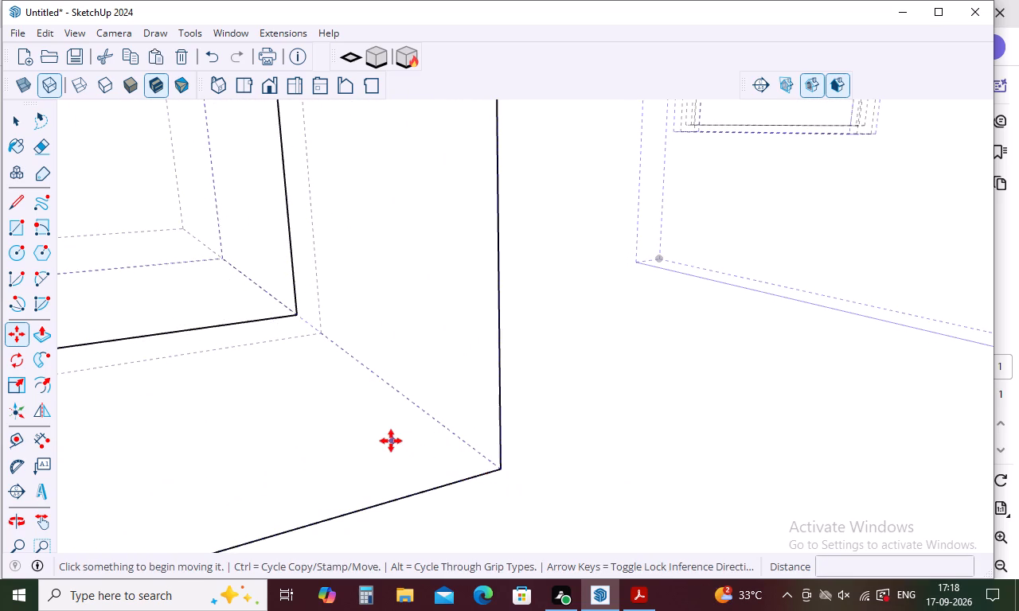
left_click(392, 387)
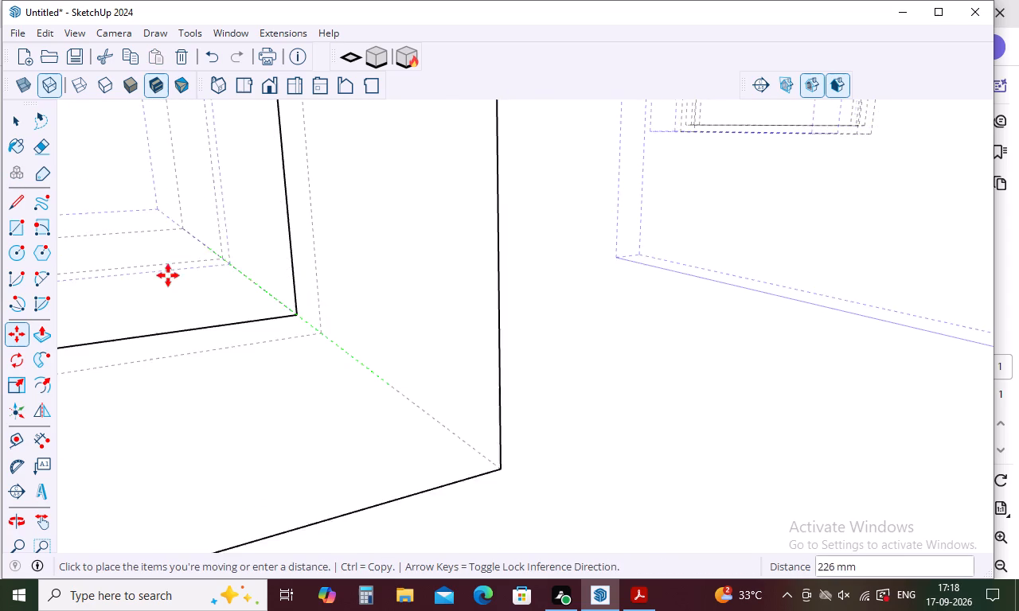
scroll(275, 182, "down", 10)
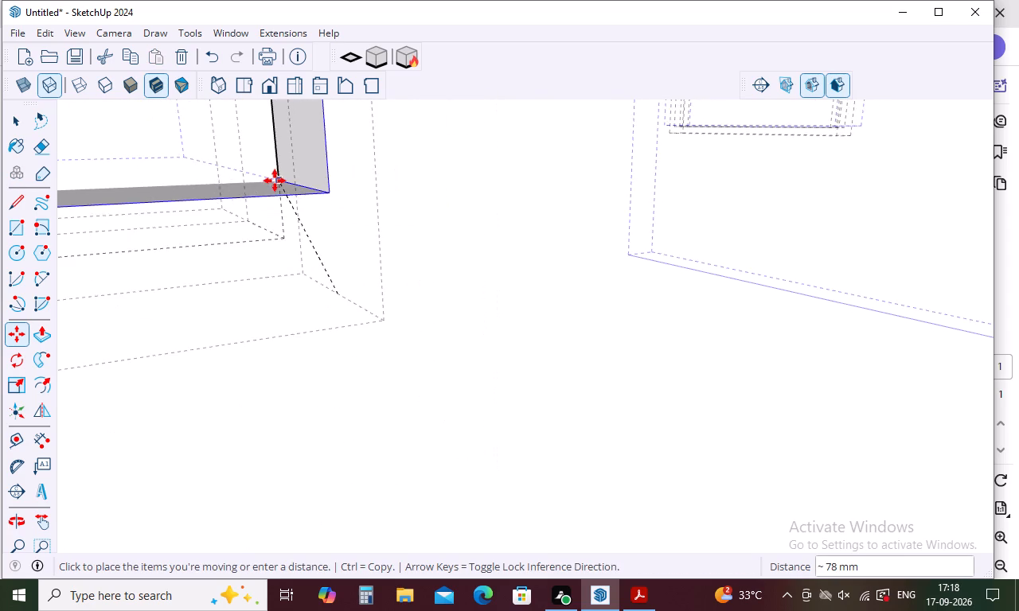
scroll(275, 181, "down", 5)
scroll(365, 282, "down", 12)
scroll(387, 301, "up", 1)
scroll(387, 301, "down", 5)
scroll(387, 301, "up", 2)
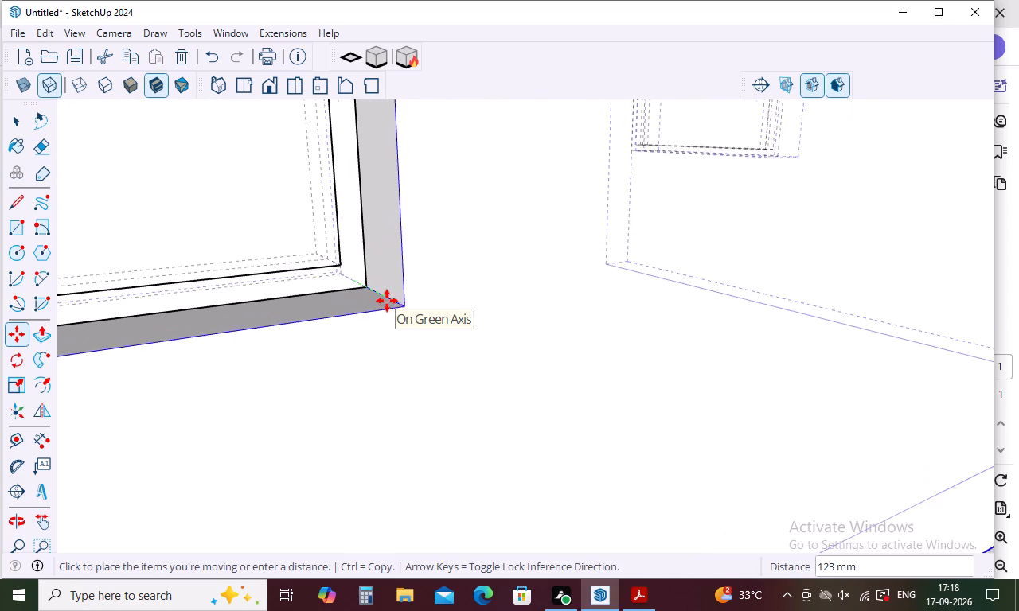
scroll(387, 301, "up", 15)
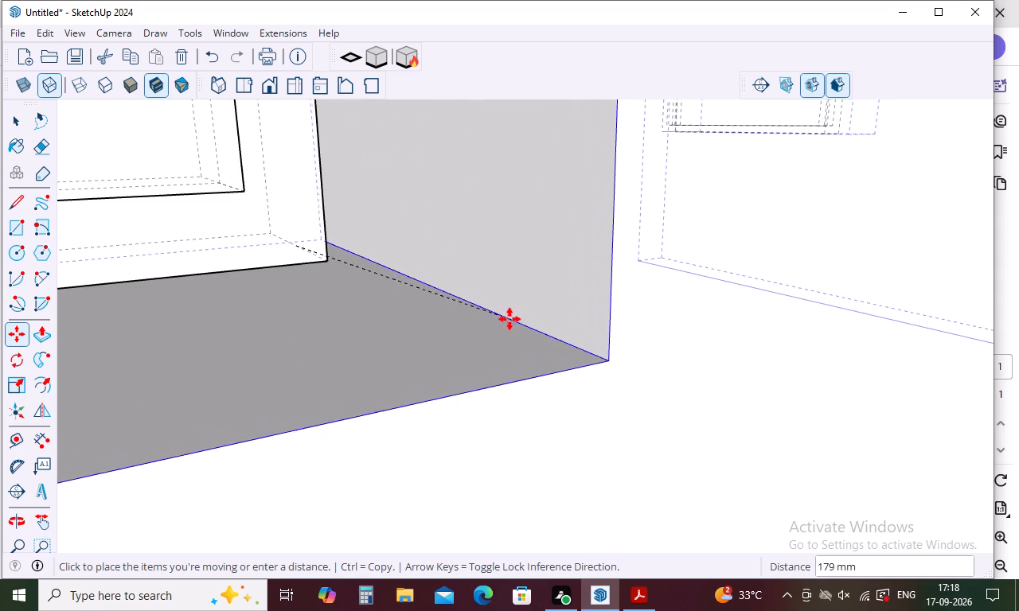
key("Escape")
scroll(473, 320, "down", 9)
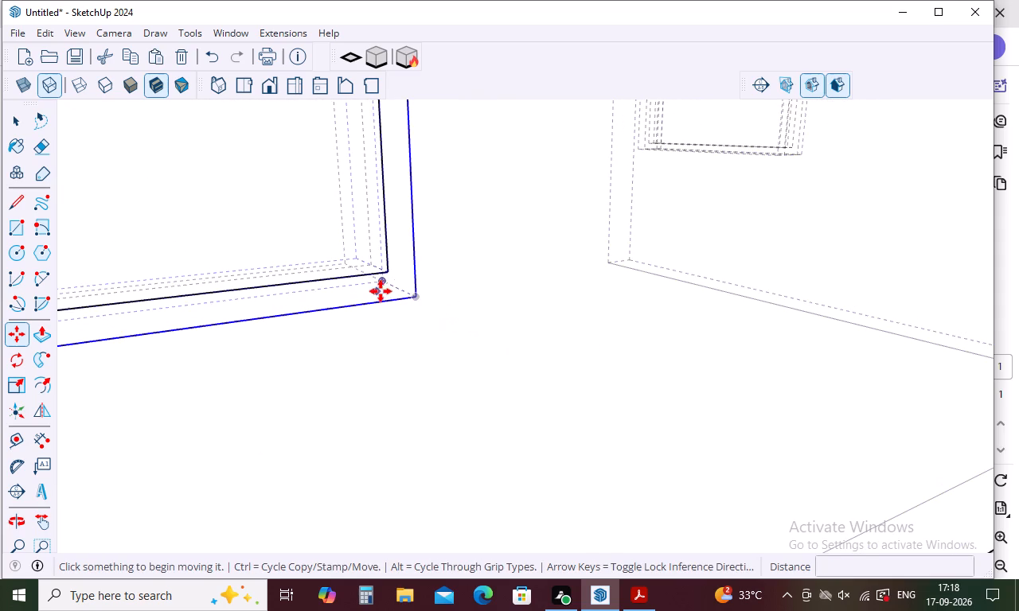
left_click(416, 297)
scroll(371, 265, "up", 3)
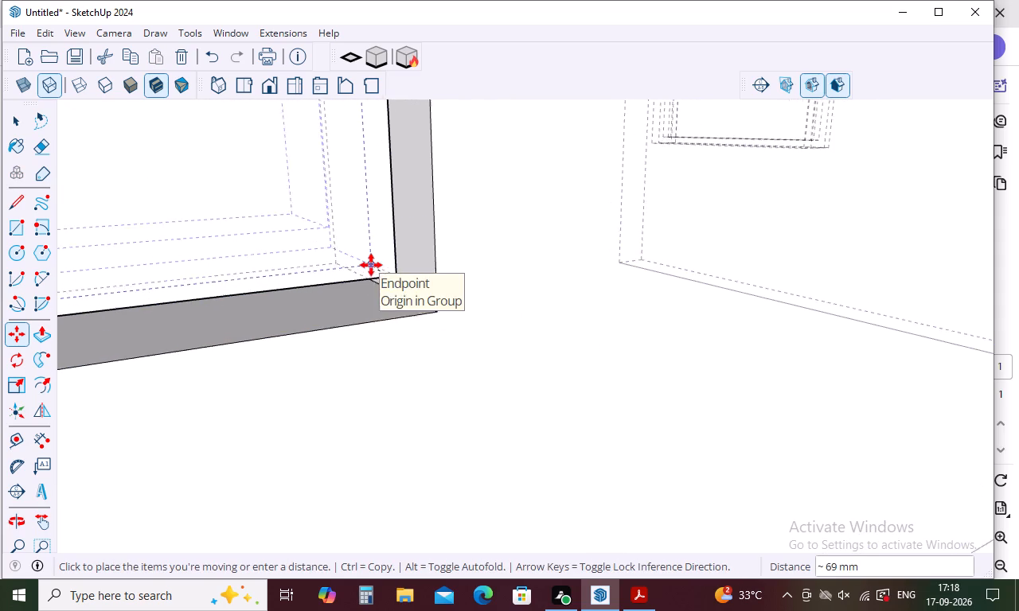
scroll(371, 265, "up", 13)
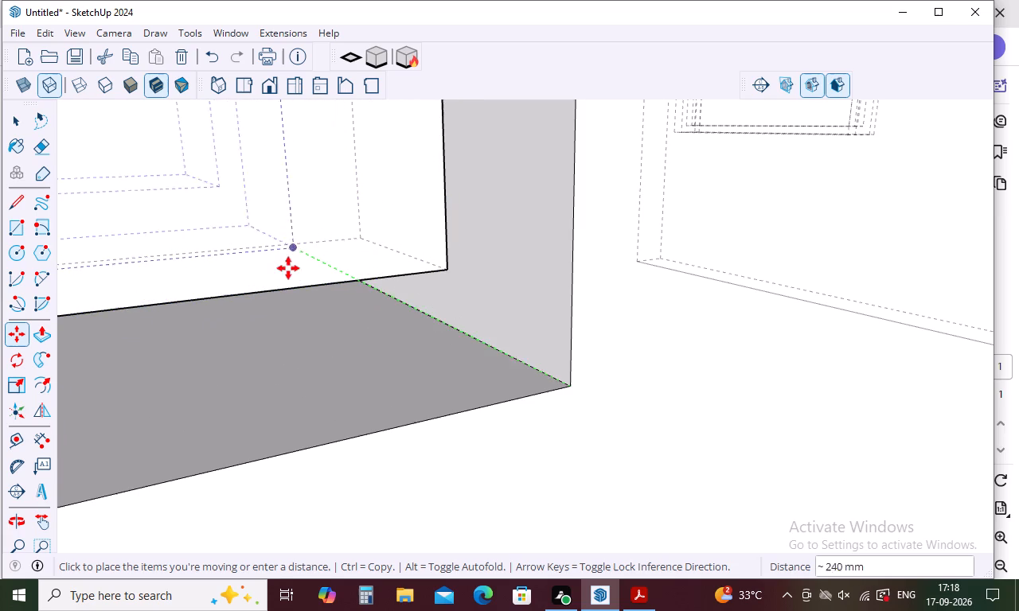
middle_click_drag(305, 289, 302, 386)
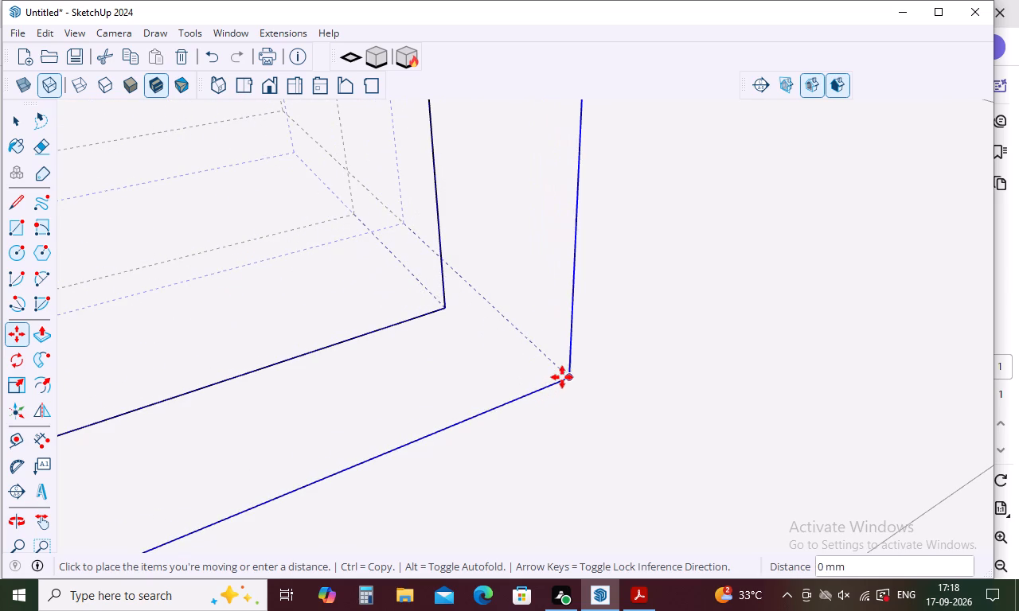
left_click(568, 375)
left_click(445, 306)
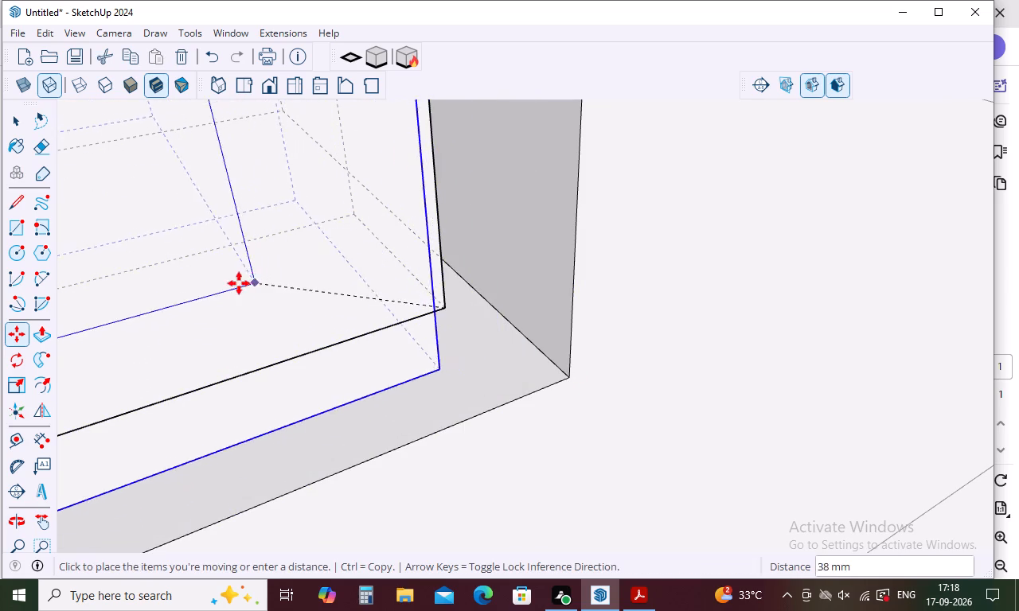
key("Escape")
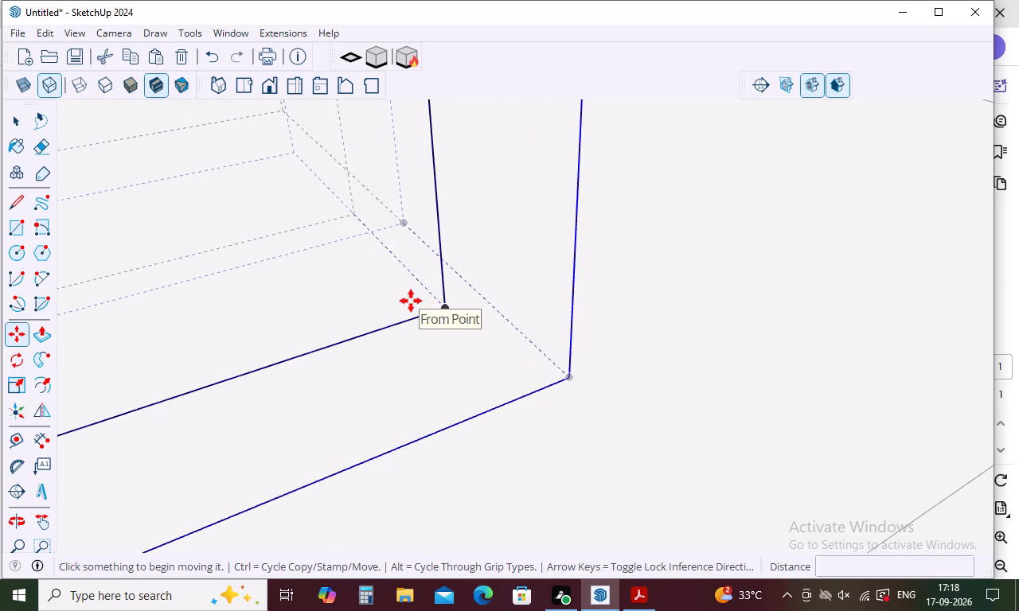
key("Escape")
Move the pane group clear of the frame, and move the frame about 70 mm back to the midpoint of the opening's depth.
left_click(443, 303)
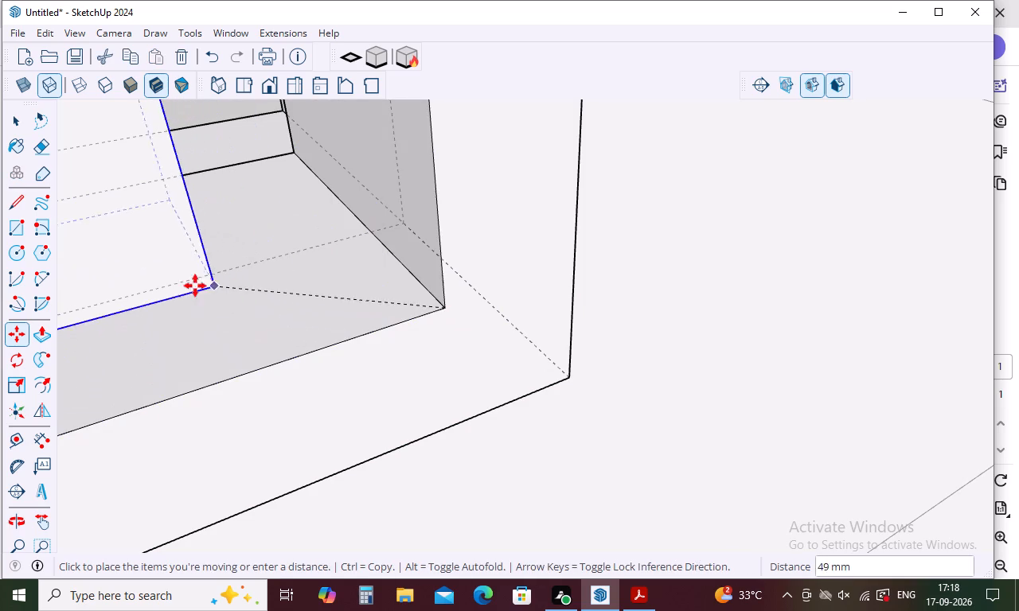
left_click(191, 286)
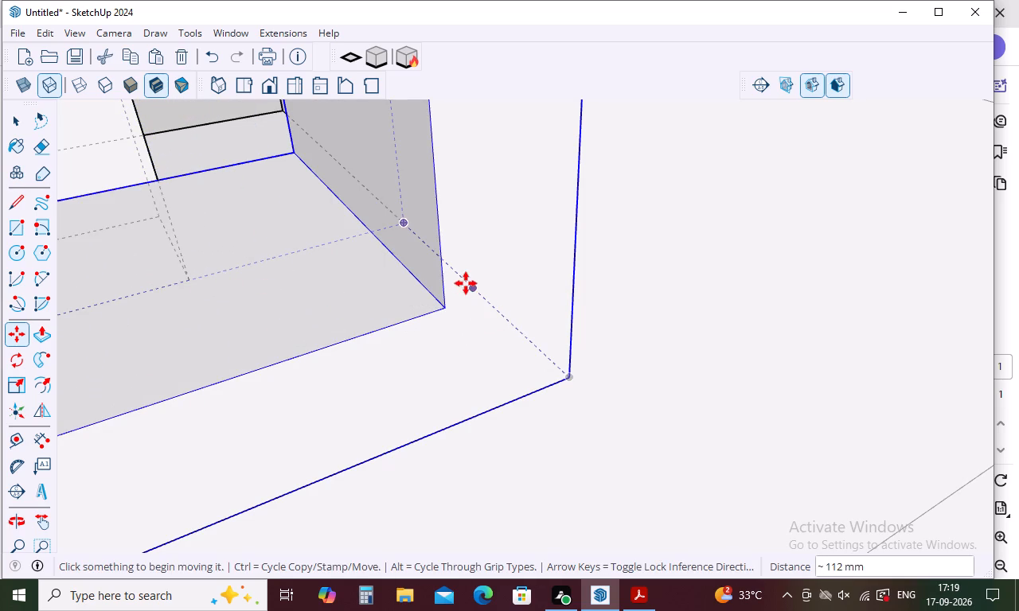
left_click(473, 288)
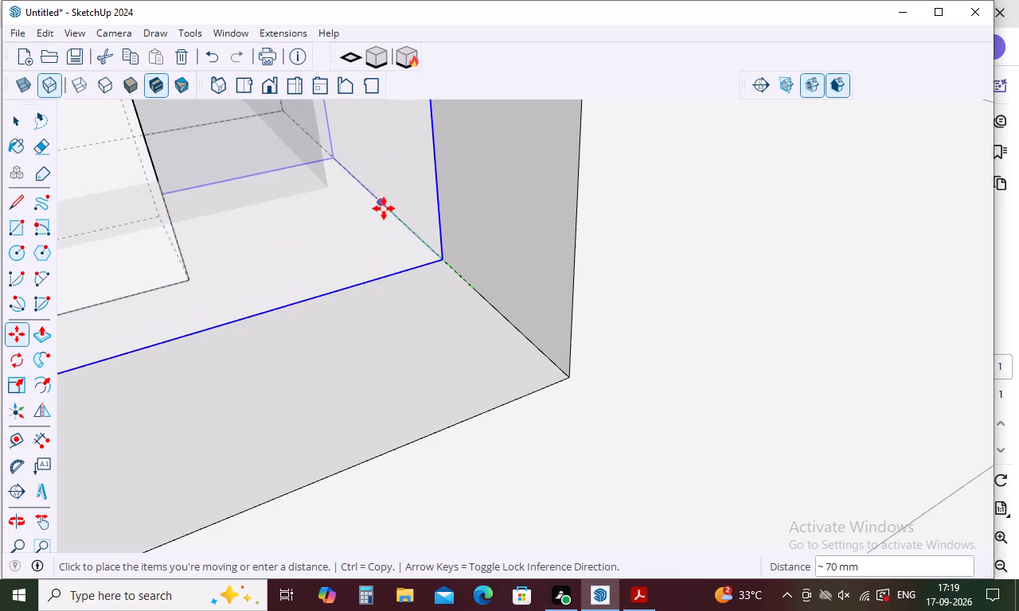
left_click(381, 200)
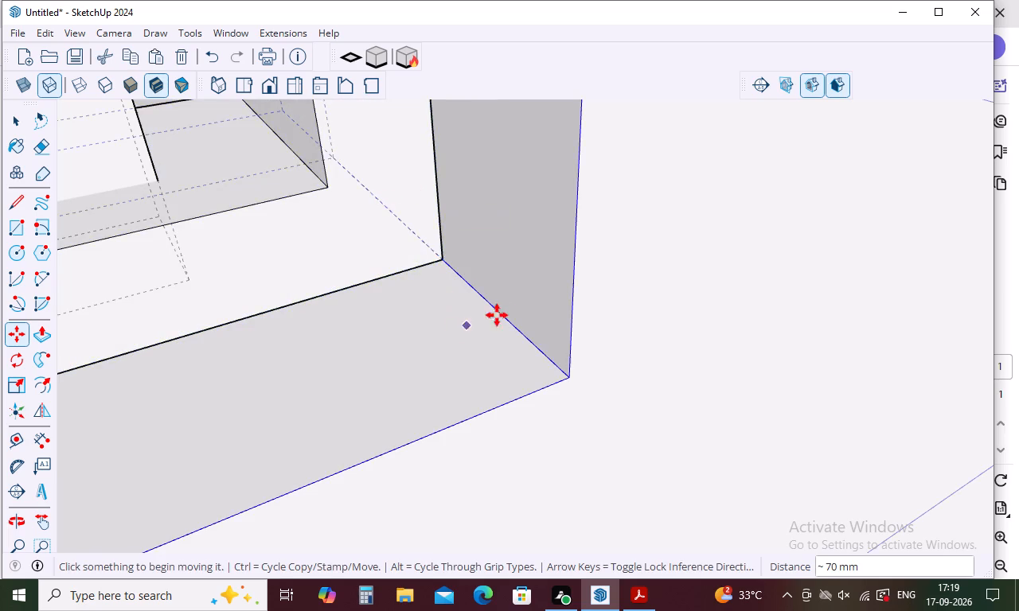
Move the pane about 51 mm from its depth midpoint to the midpoint of the frame's inner depth edge, and clear the selection.
scroll(509, 311, "down", 10)
scroll(381, 297, "down", 3)
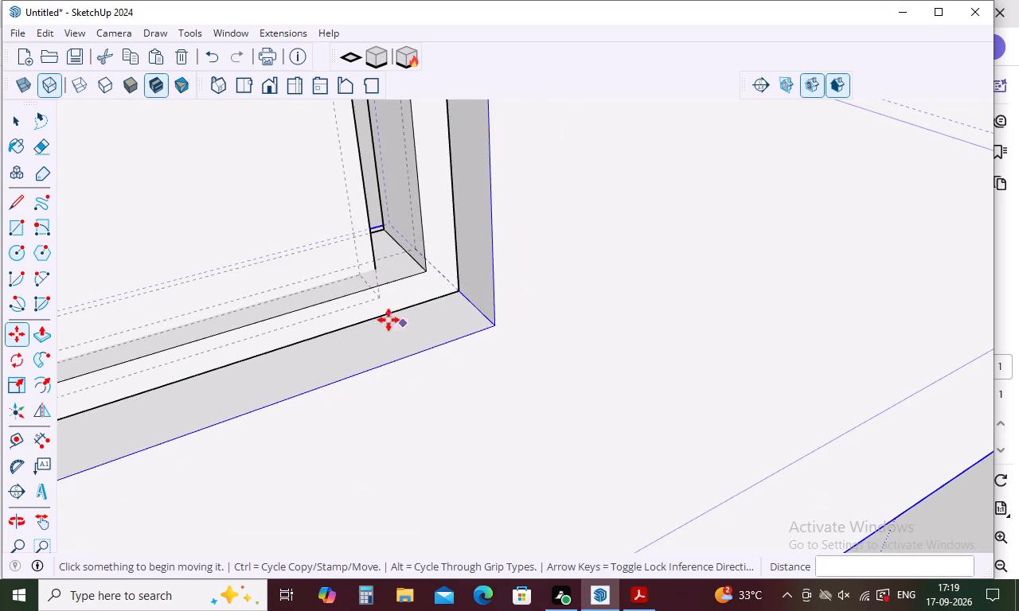
scroll(363, 290, "up", 15)
scroll(388, 282, "up", 6)
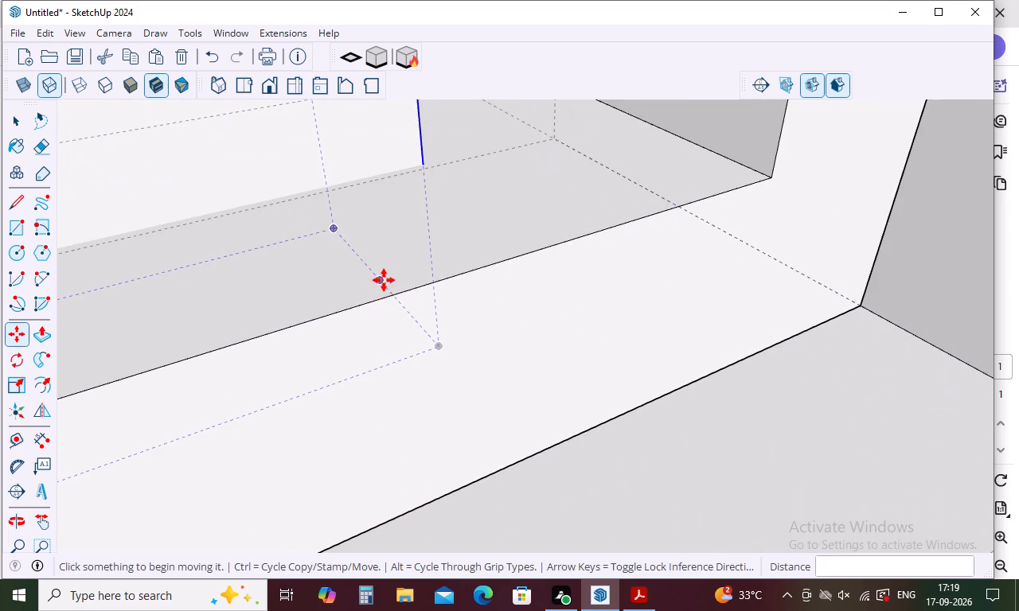
left_click(382, 279)
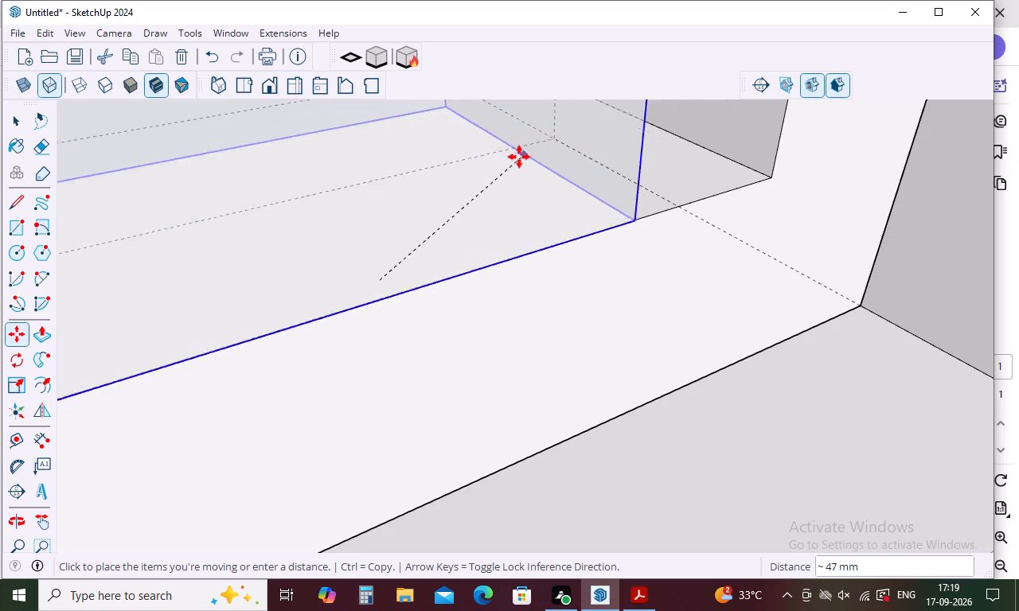
scroll(519, 157, "down", 11)
scroll(517, 159, "up", 1)
scroll(517, 159, "down", 5)
scroll(533, 118, "up", 11)
left_click(541, 156)
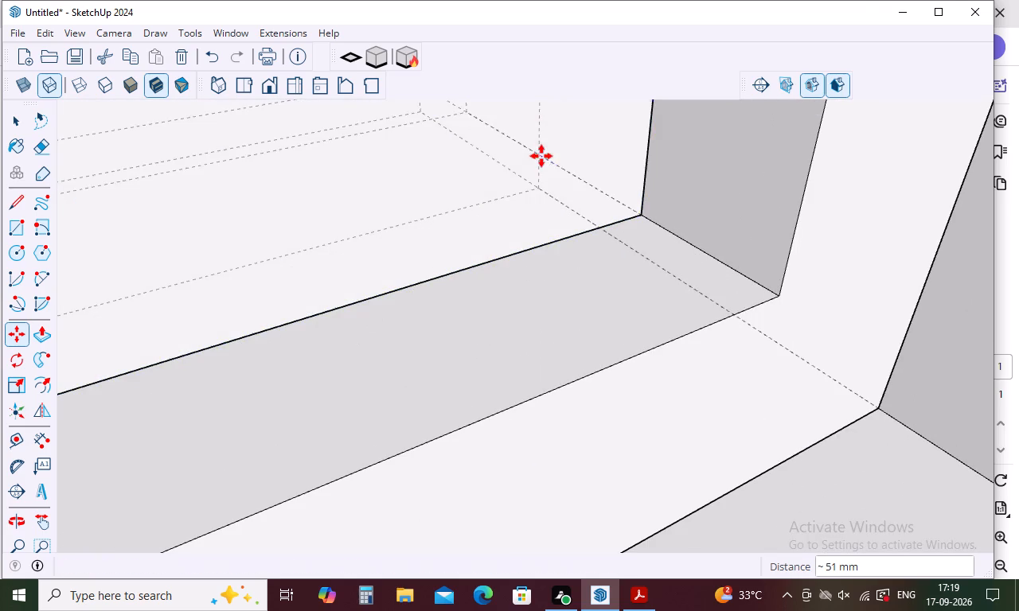
scroll(556, 304, "down", 18)
scroll(558, 294, "up", 1)
scroll(558, 294, "down", 6)
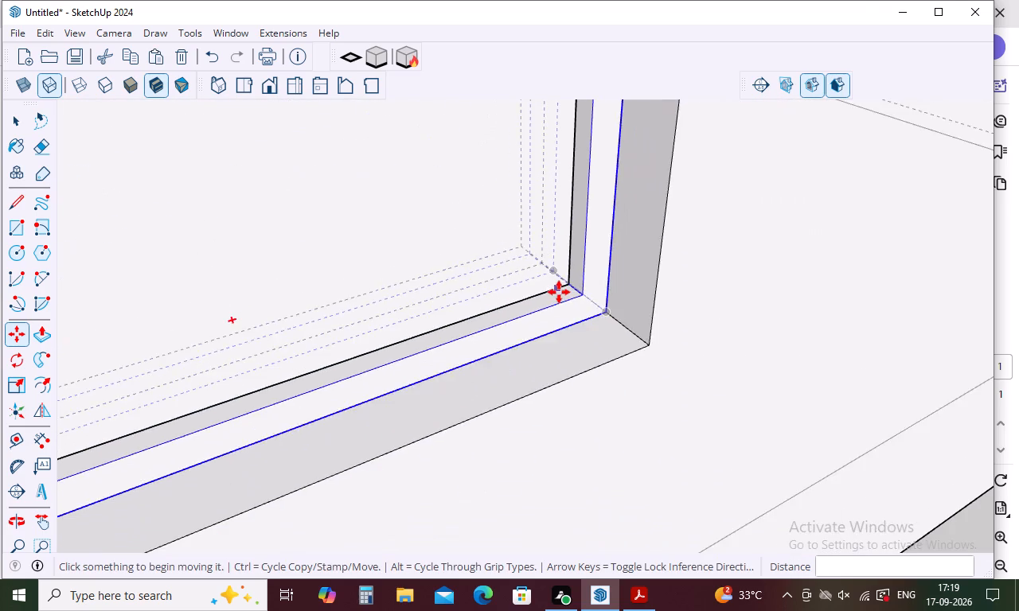
scroll(559, 292, "down", 17)
scroll(575, 300, "down", 11)
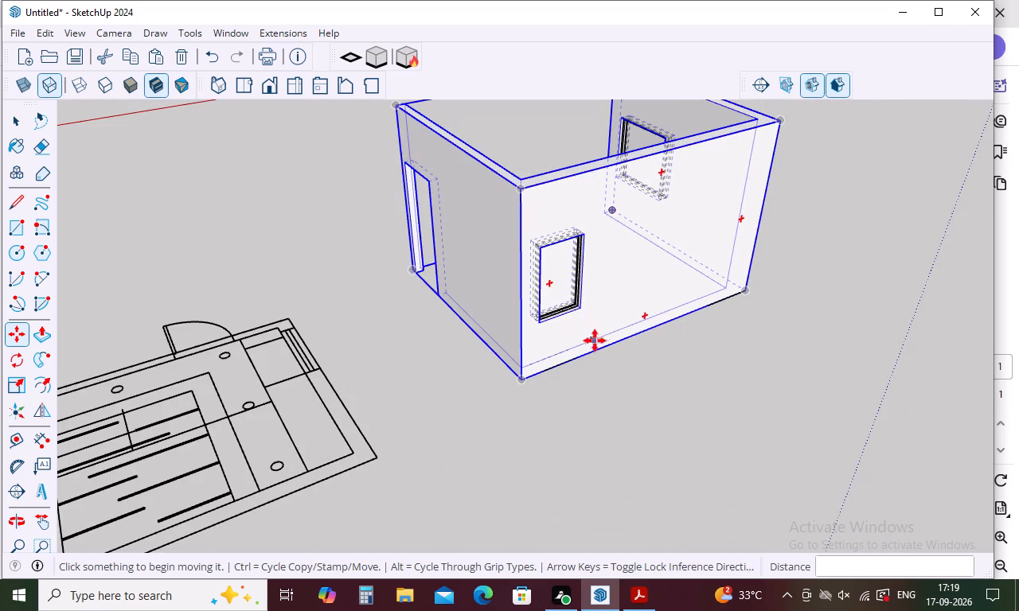
key("Escape")
left_click(623, 411)
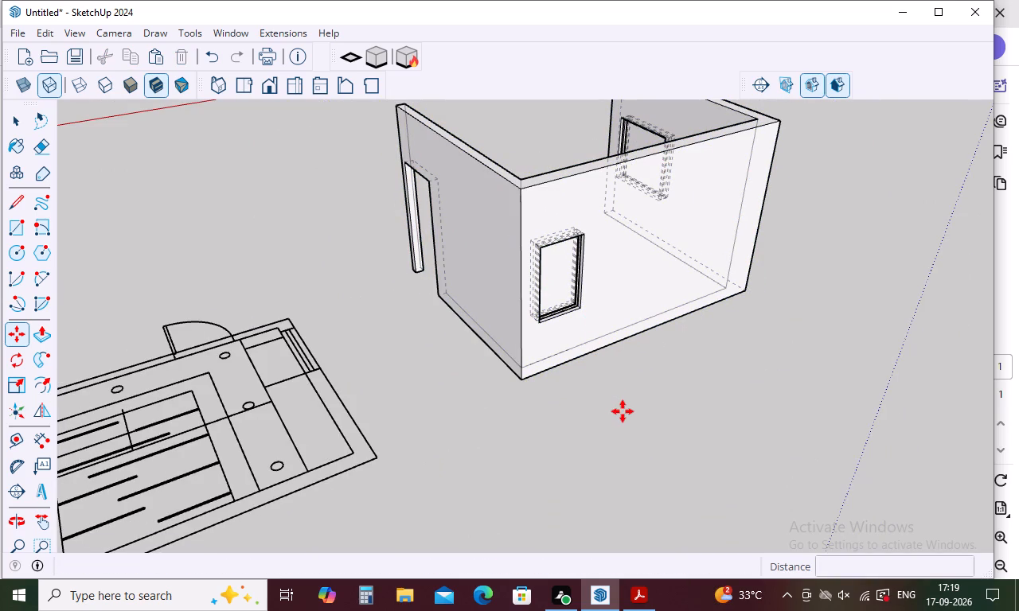
Turn off the back edges display.
key("k")
Measure the door opening's height and width with the Dimension tool, without placing dimensions.
scroll(609, 421, "down", 5)
middle_click_drag(591, 424, 939, 359)
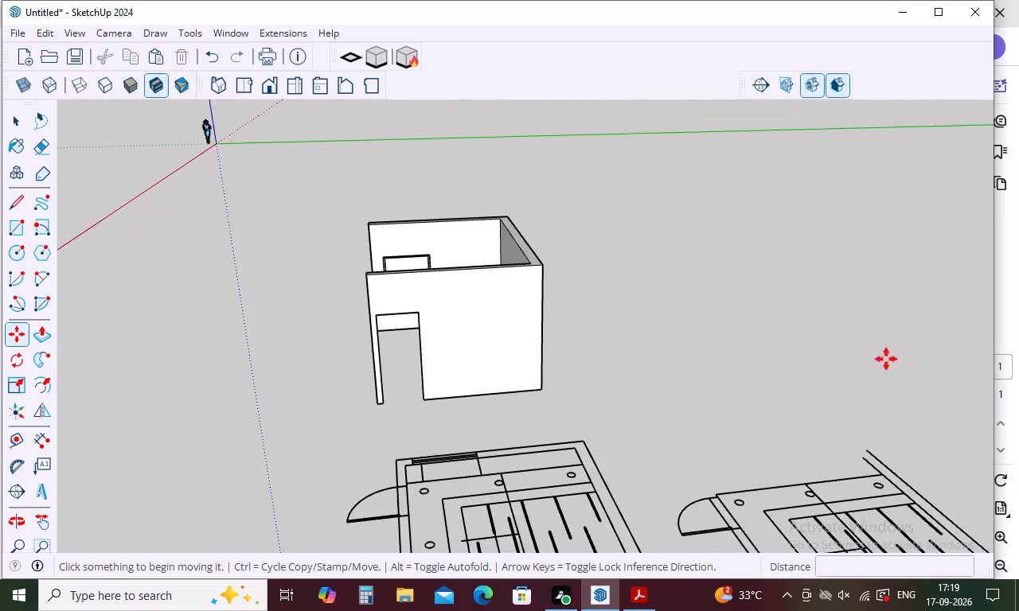
middle_click_drag(483, 362, 931, 302)
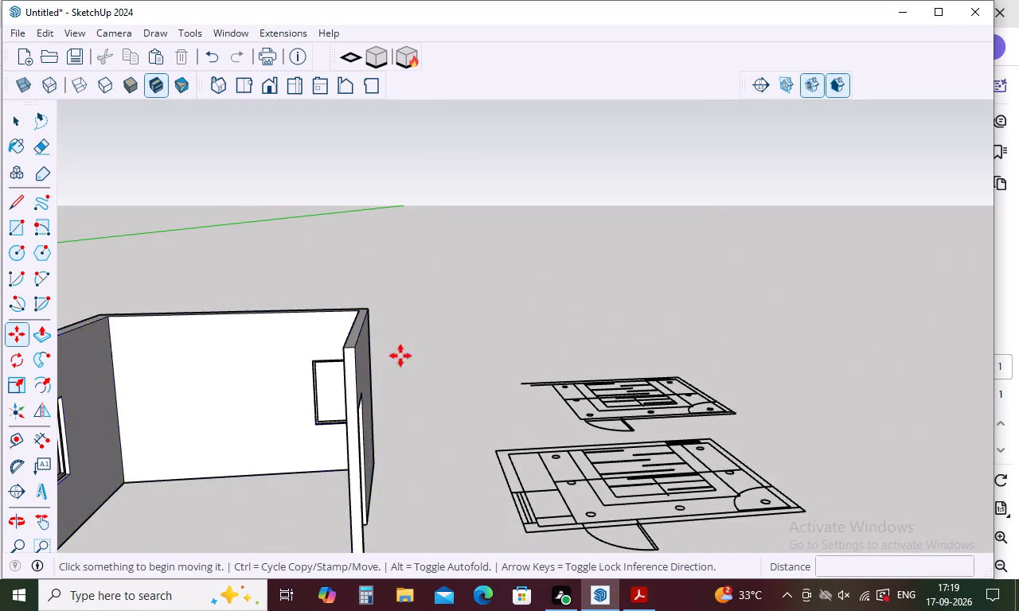
scroll(411, 346, "down", 5)
middle_click_drag(459, 391, 273, 406)
scroll(309, 411, "up", 6)
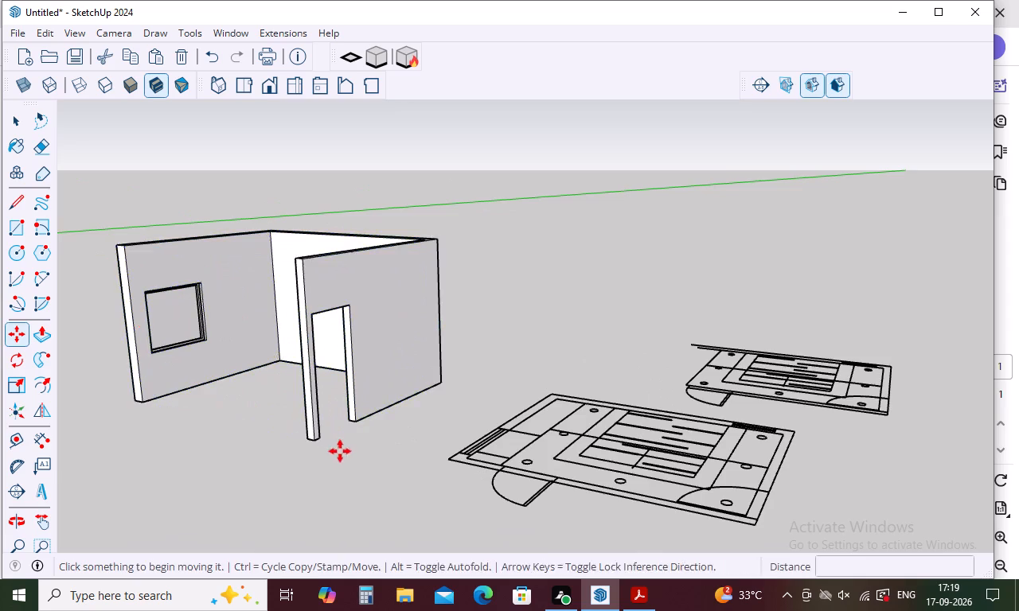
middle_click_drag(334, 457, 185, 467)
scroll(326, 368, "up", 5)
key("Escape")
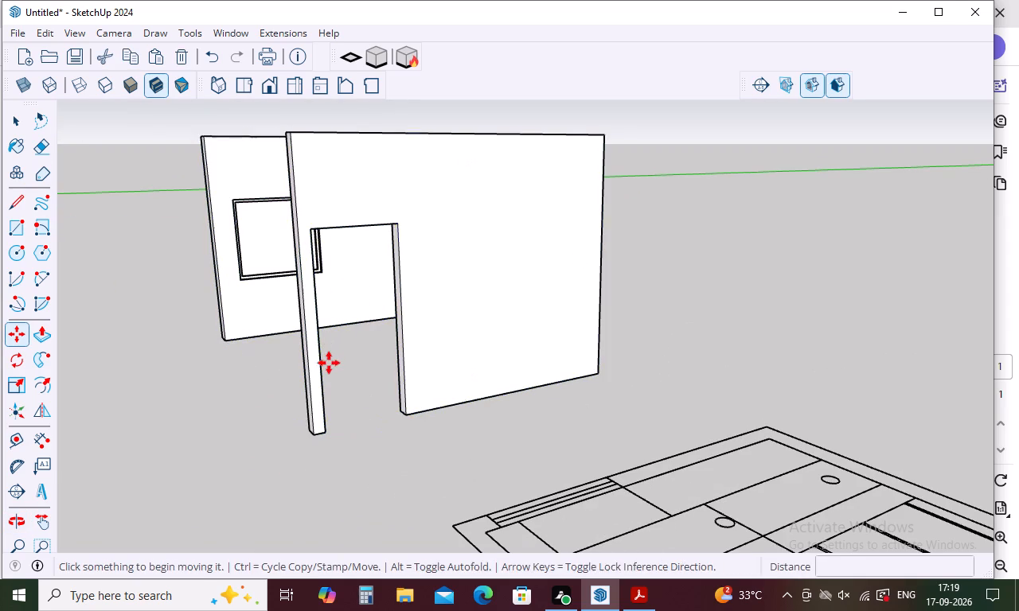
left_click(238, 35)
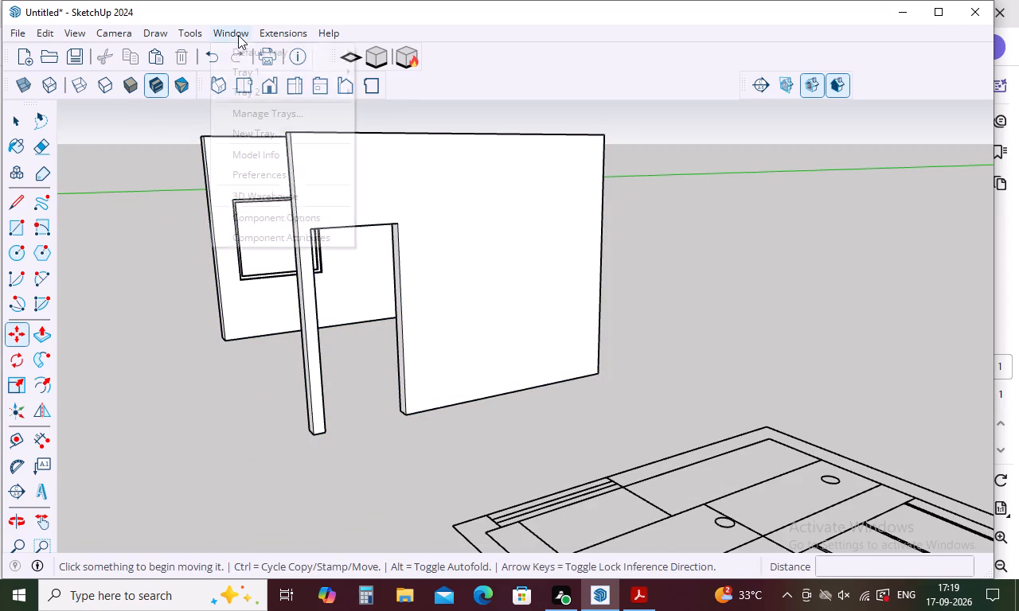
key("Escape")
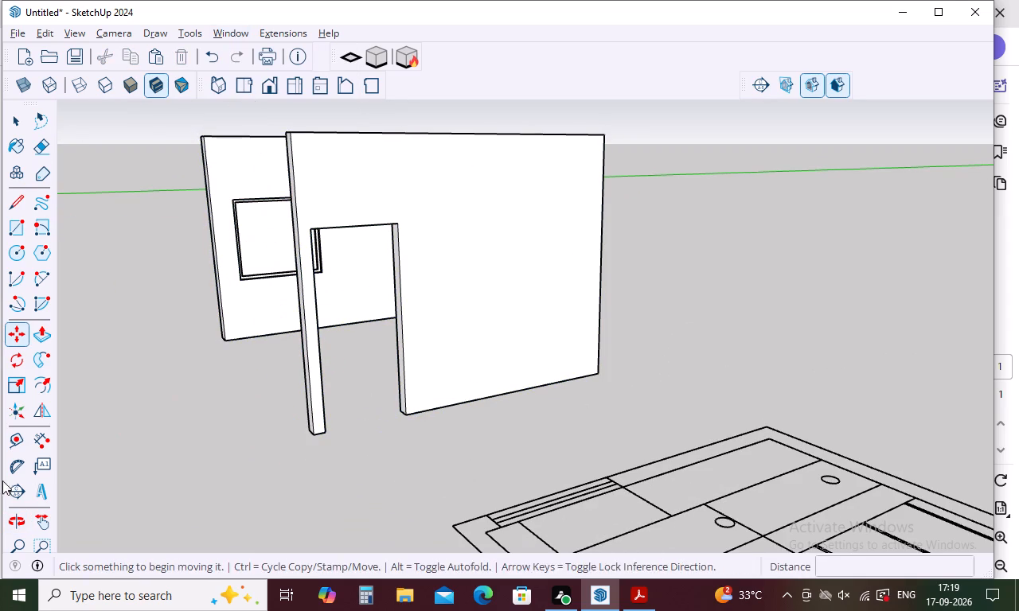
left_click(37, 442)
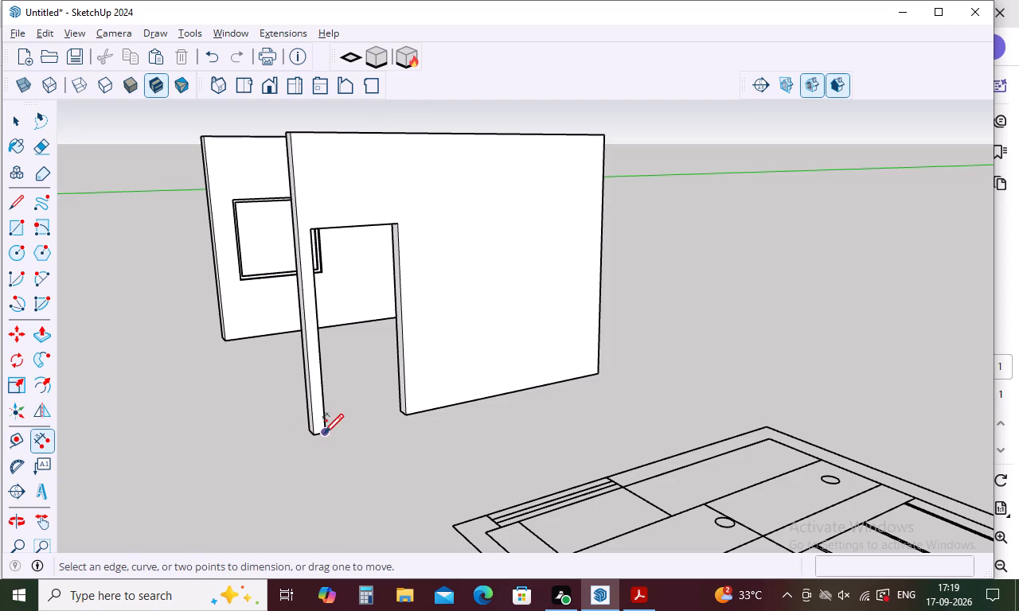
left_click(324, 432)
scroll(313, 227, "up", 5)
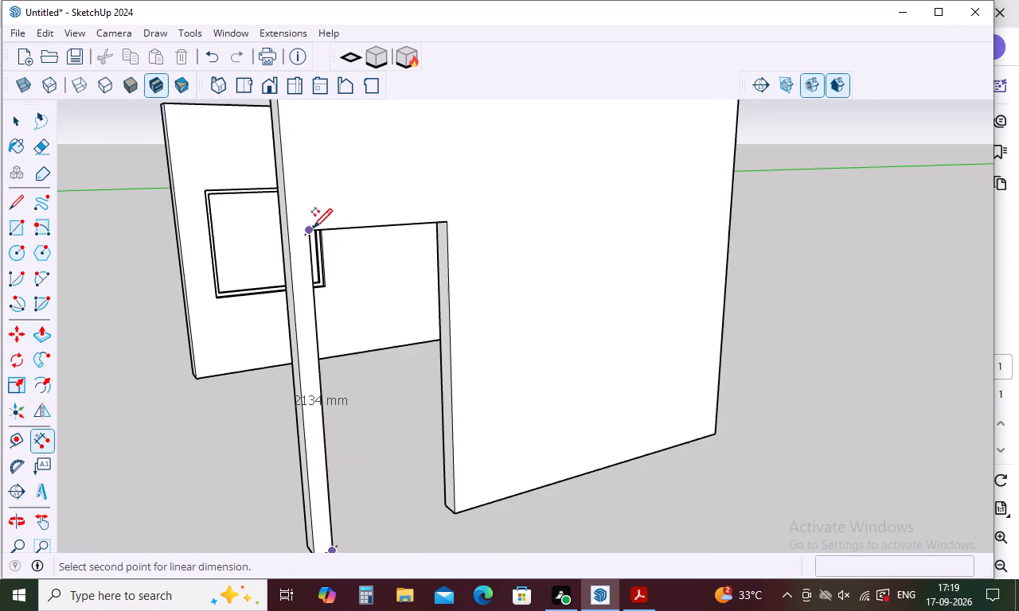
scroll(311, 226, "up", 5)
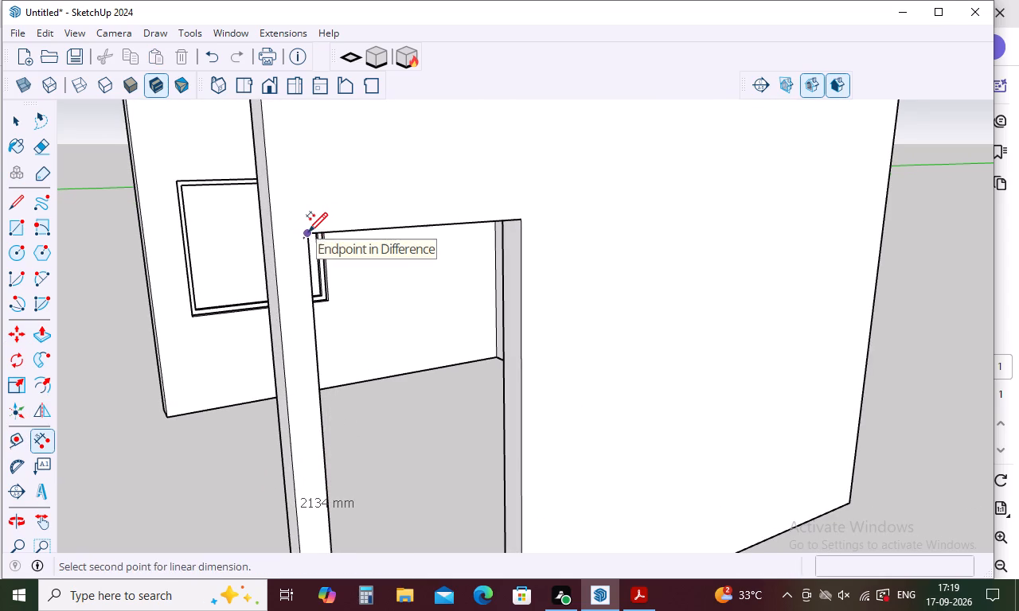
scroll(308, 231, "down", 9)
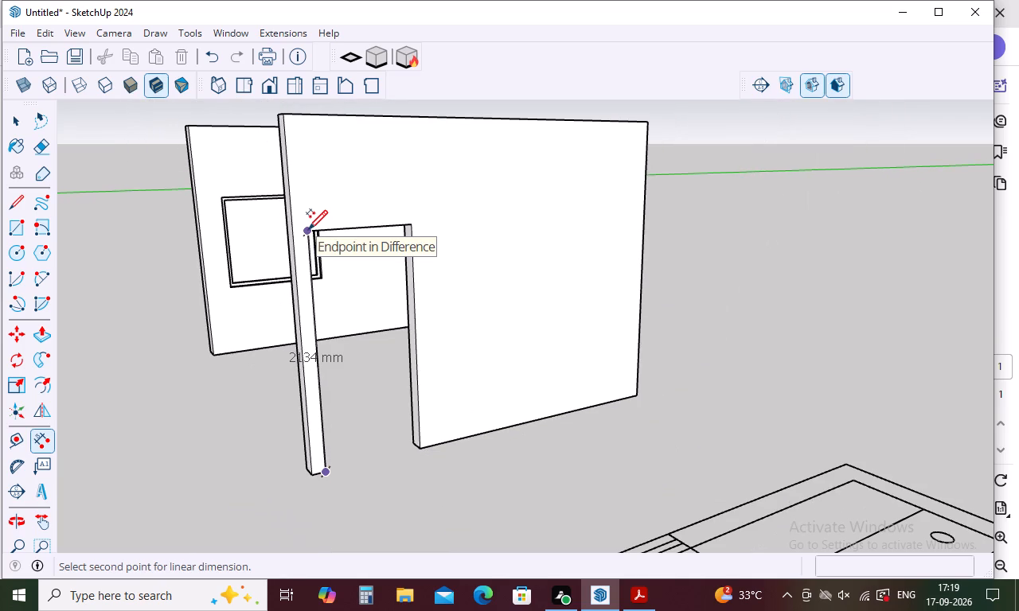
key("Escape")
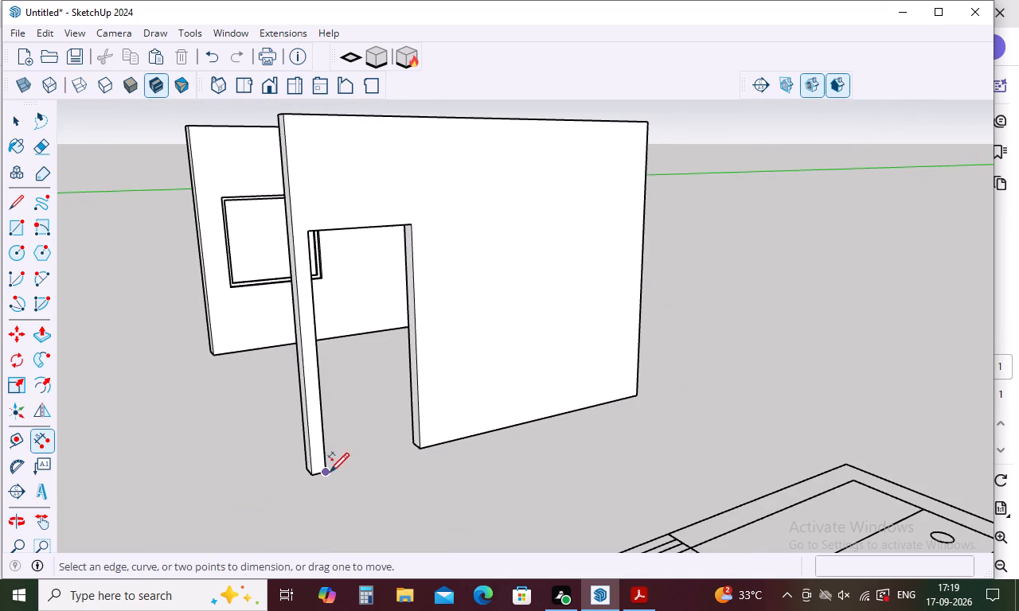
left_click(326, 471)
key("Escape")
left_click(304, 228)
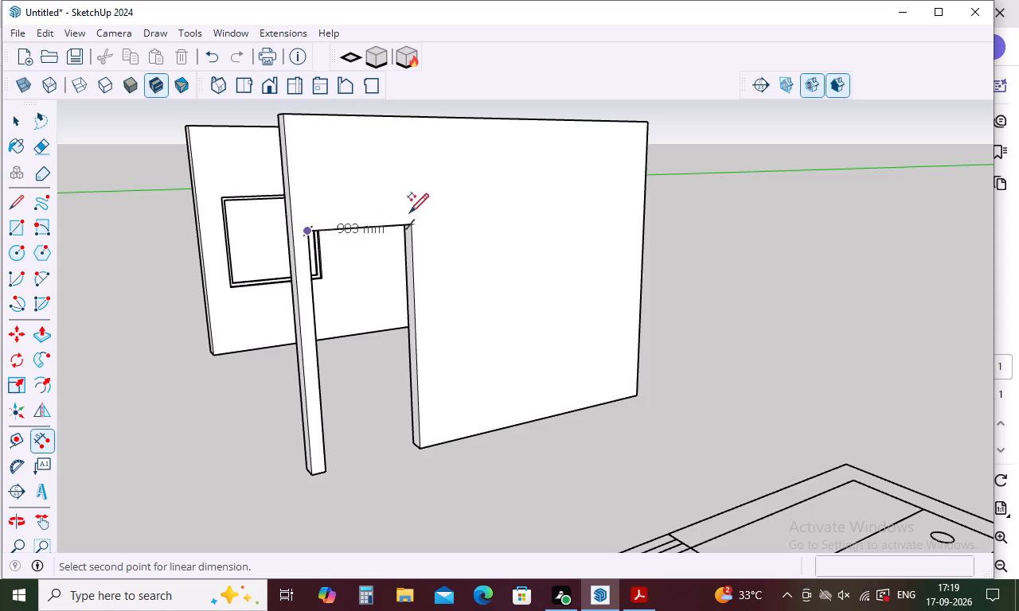
key("Escape")
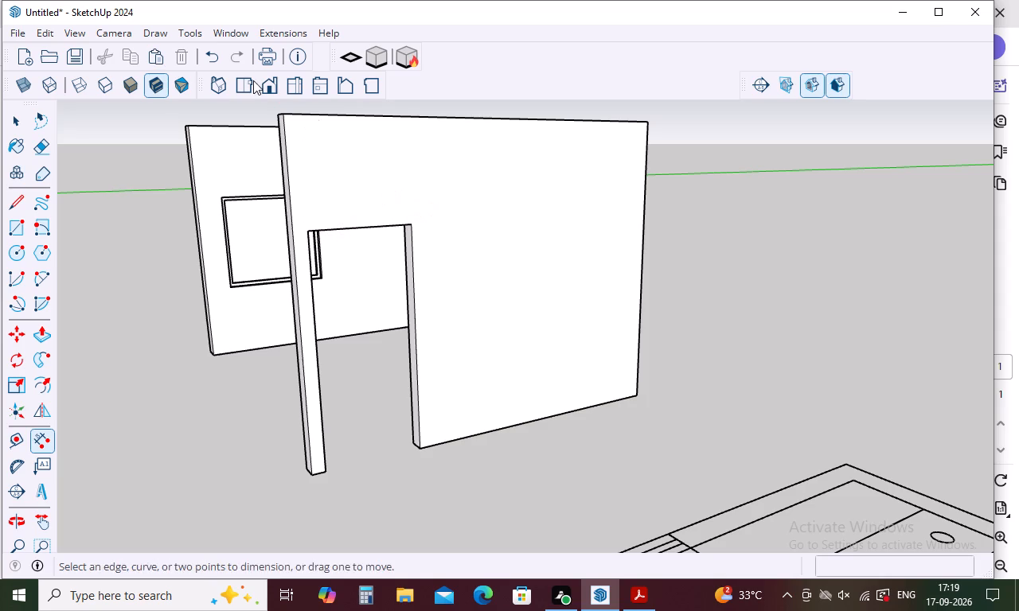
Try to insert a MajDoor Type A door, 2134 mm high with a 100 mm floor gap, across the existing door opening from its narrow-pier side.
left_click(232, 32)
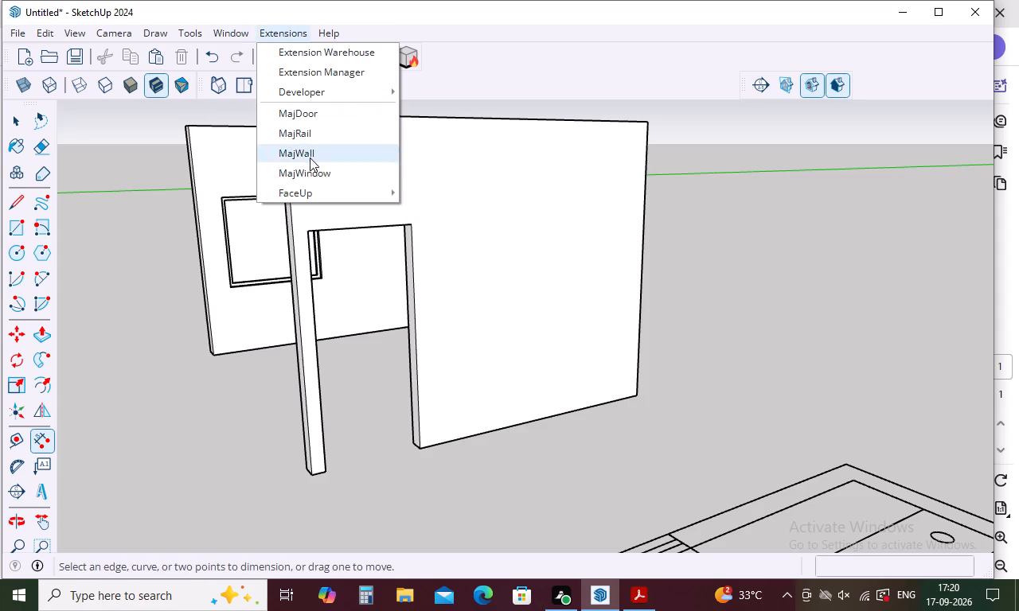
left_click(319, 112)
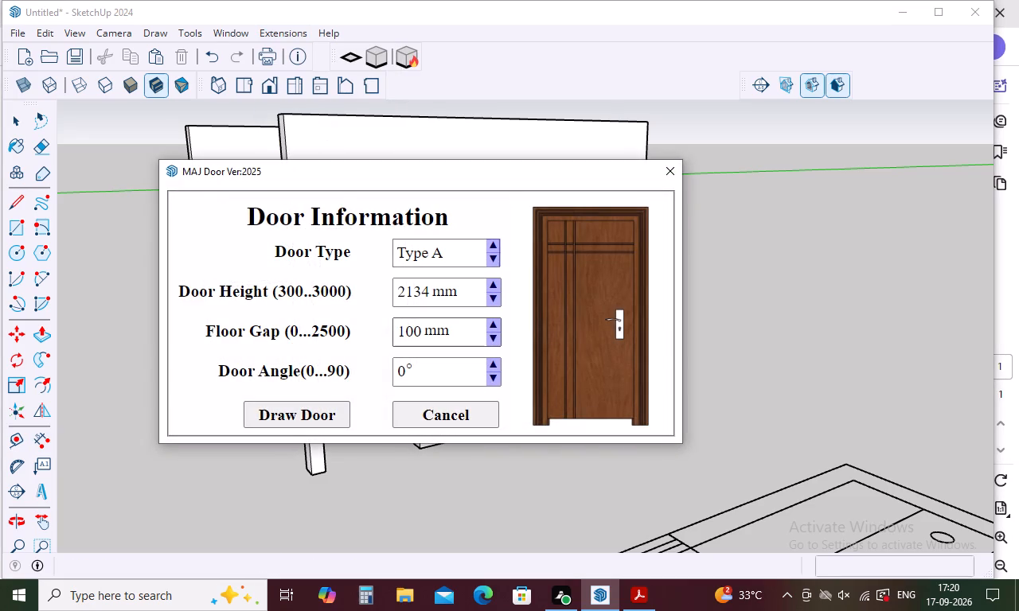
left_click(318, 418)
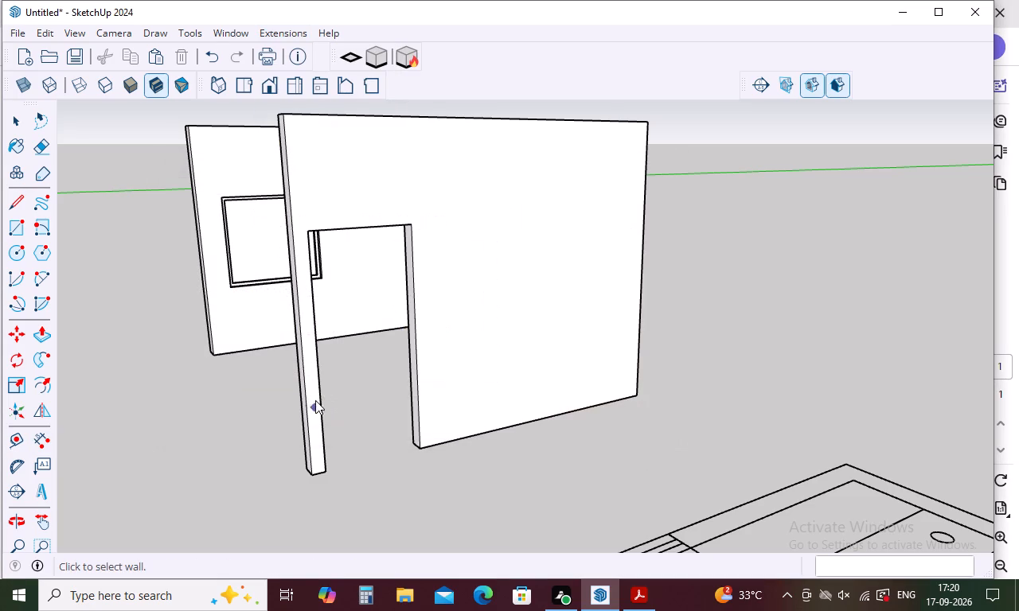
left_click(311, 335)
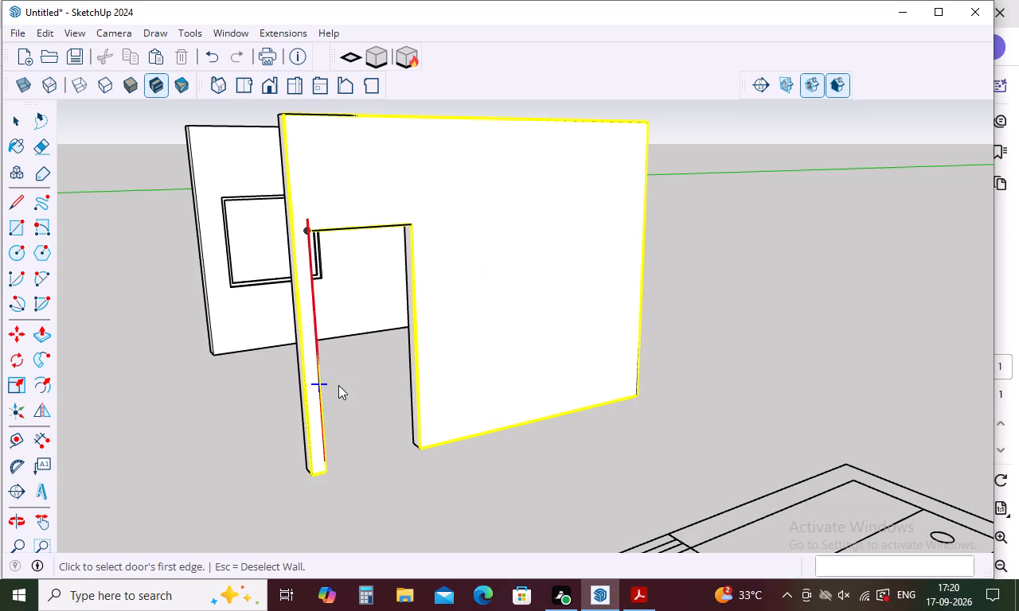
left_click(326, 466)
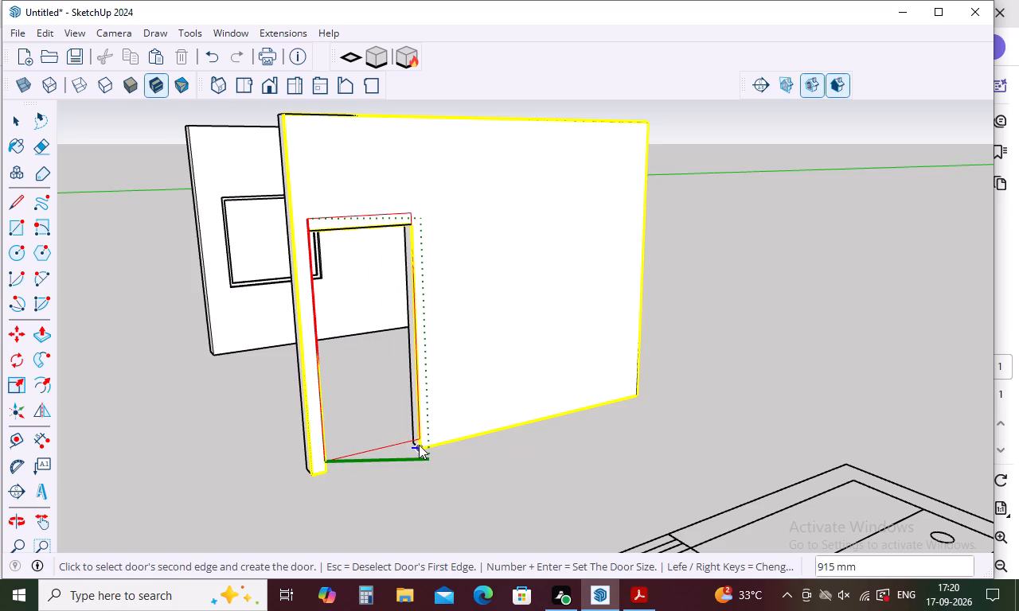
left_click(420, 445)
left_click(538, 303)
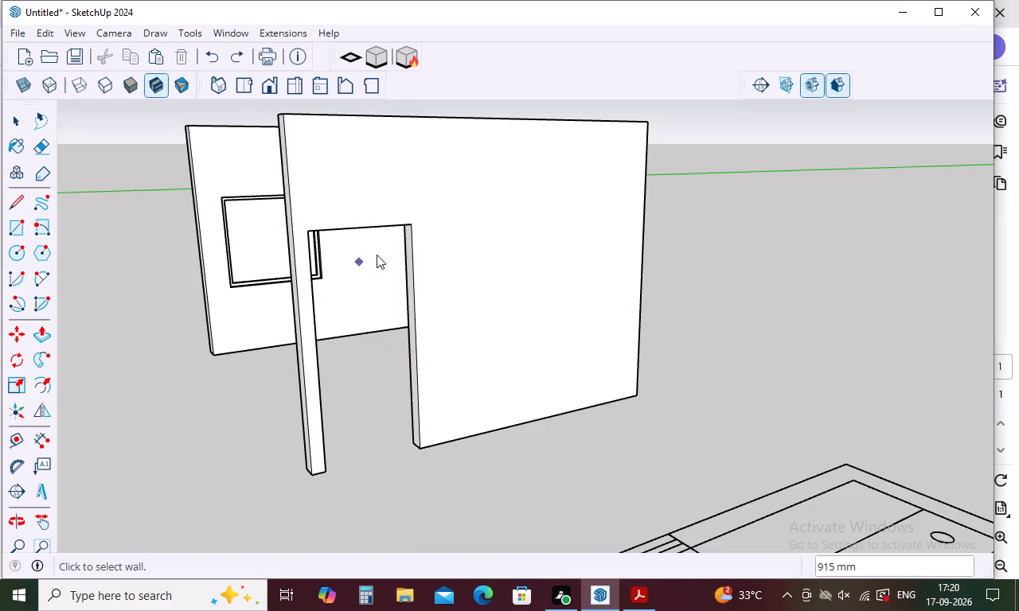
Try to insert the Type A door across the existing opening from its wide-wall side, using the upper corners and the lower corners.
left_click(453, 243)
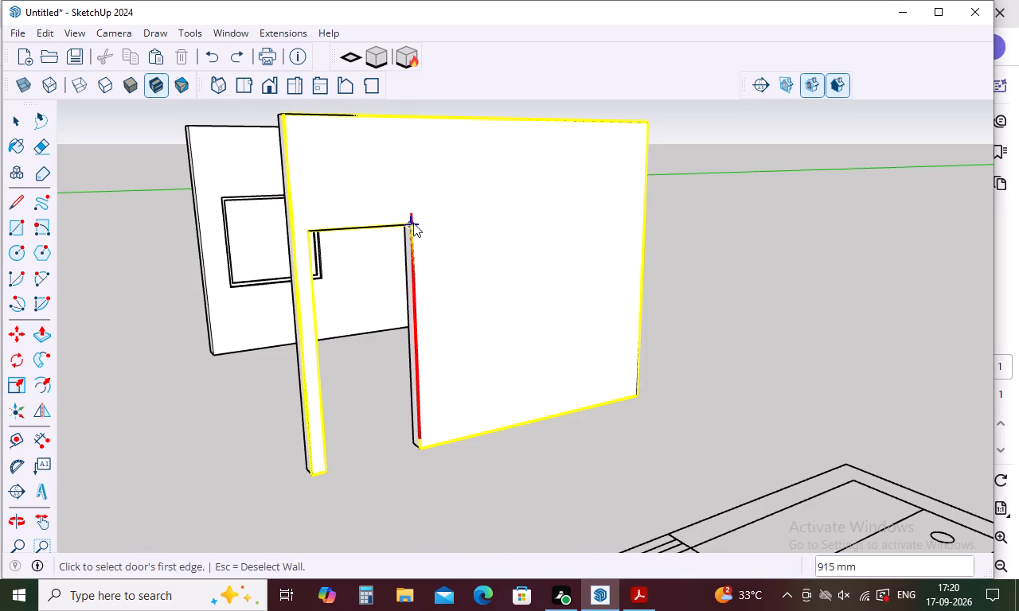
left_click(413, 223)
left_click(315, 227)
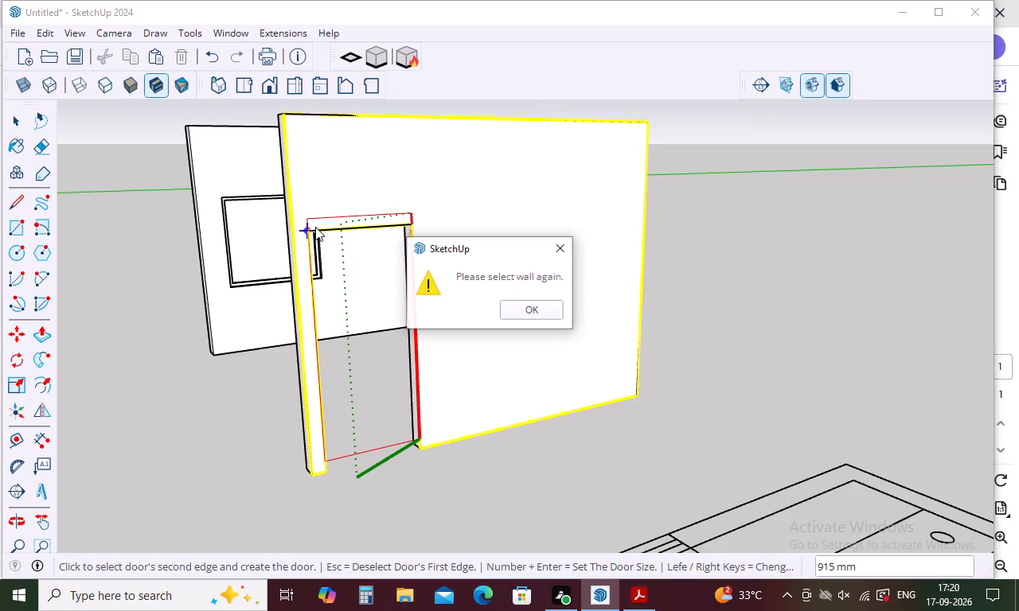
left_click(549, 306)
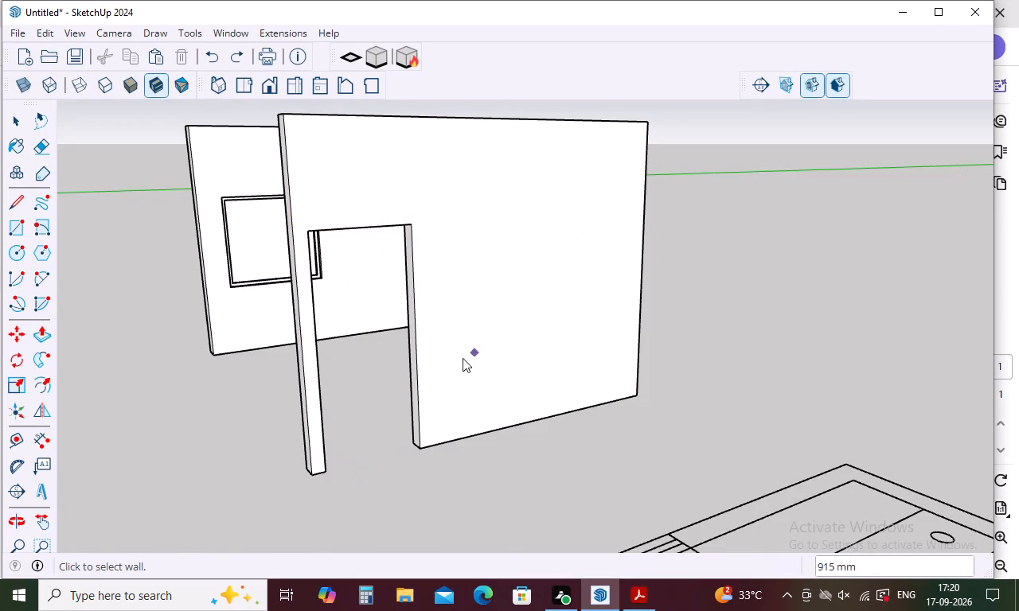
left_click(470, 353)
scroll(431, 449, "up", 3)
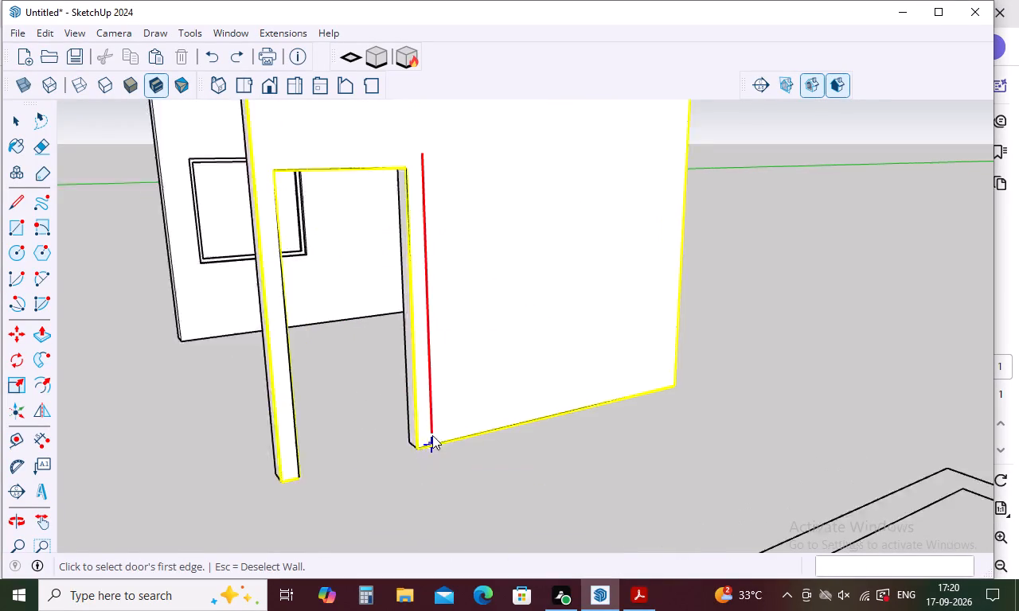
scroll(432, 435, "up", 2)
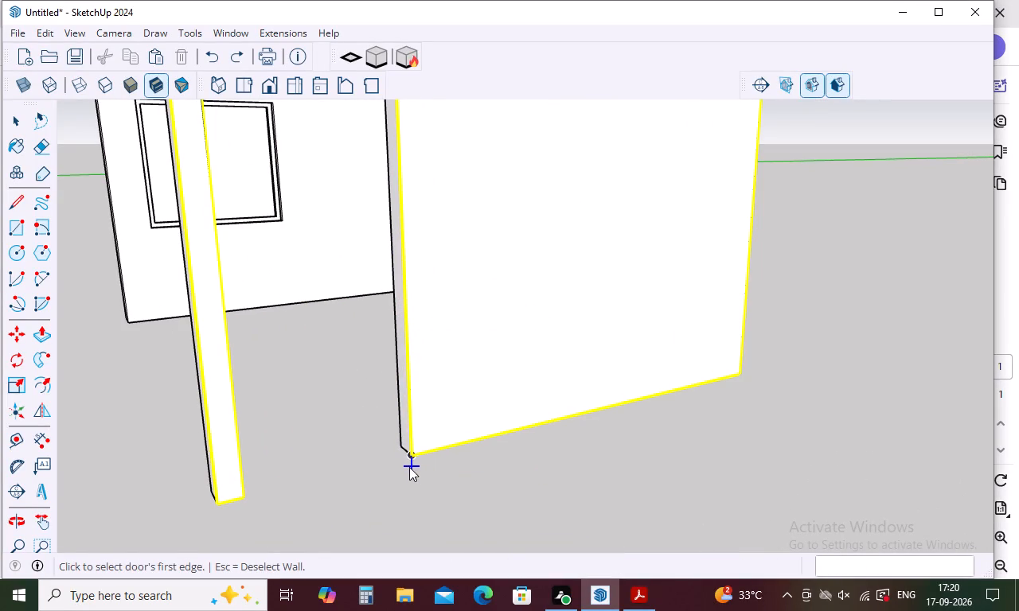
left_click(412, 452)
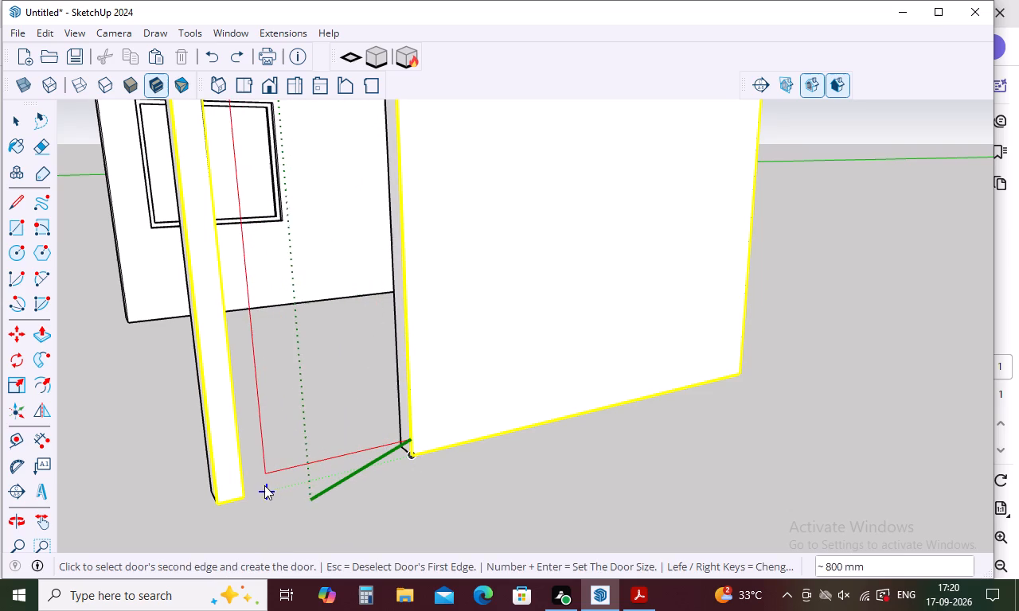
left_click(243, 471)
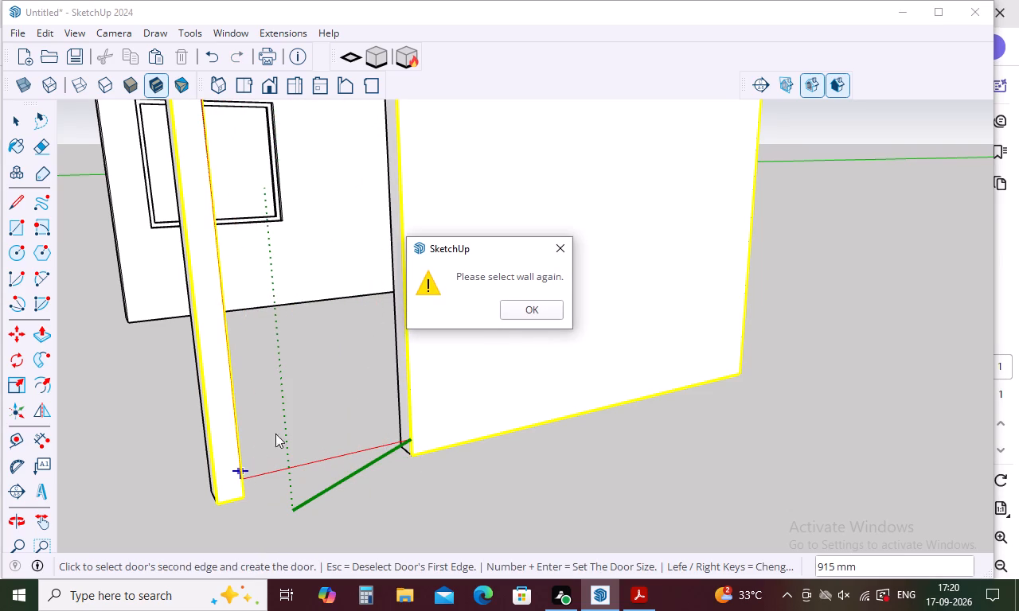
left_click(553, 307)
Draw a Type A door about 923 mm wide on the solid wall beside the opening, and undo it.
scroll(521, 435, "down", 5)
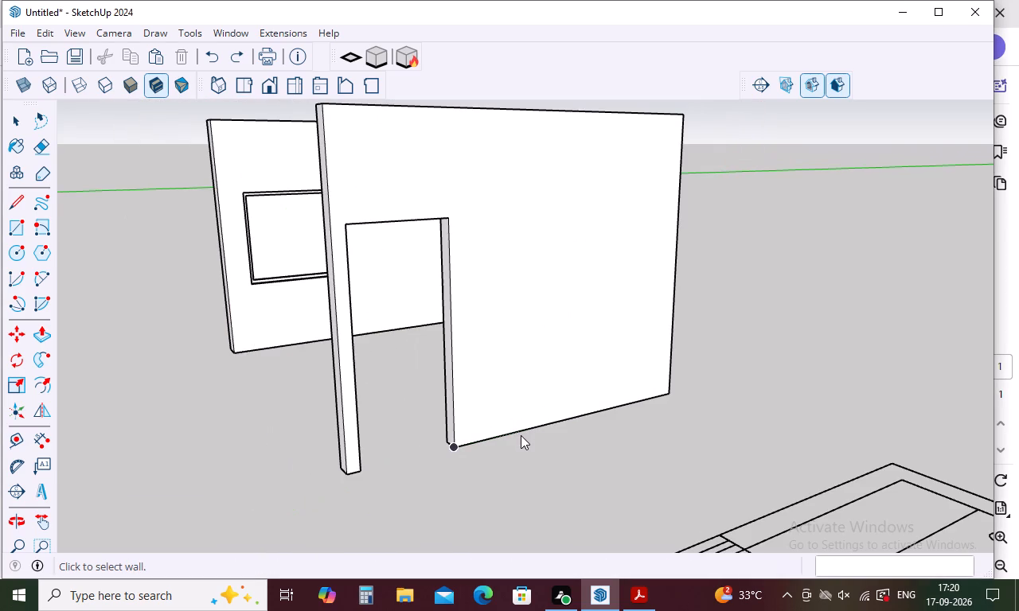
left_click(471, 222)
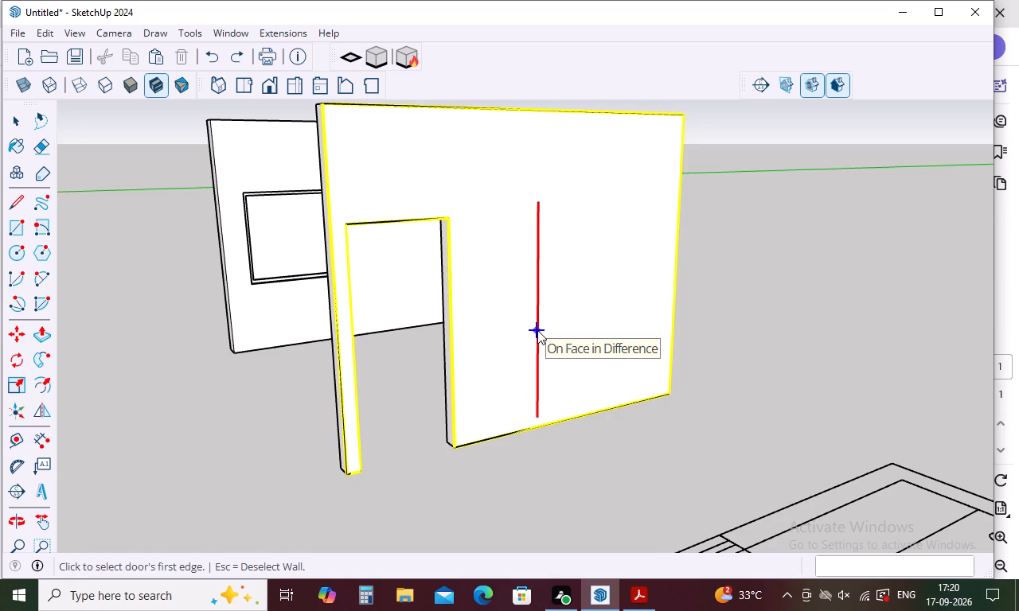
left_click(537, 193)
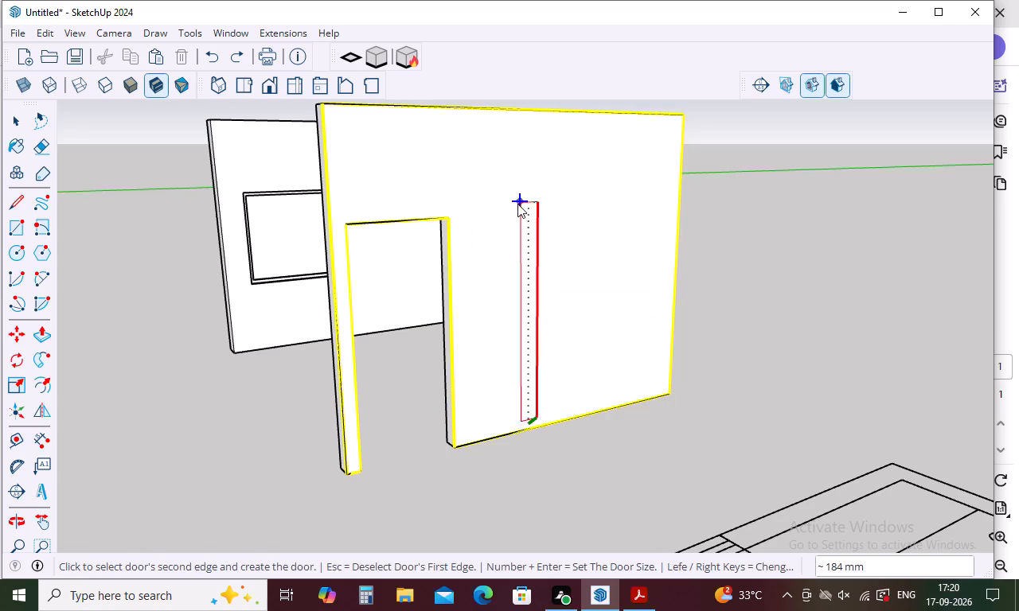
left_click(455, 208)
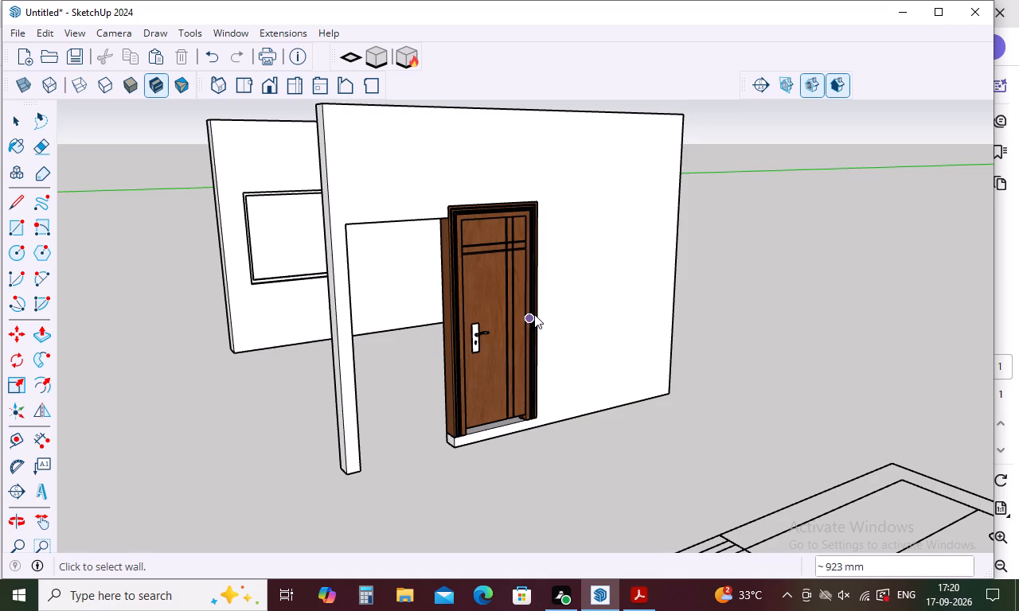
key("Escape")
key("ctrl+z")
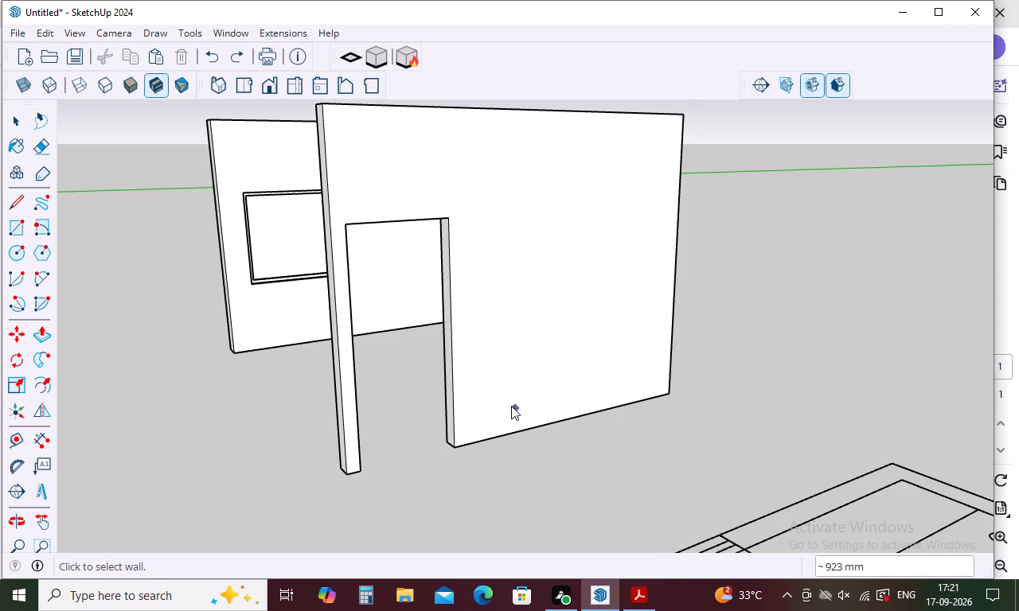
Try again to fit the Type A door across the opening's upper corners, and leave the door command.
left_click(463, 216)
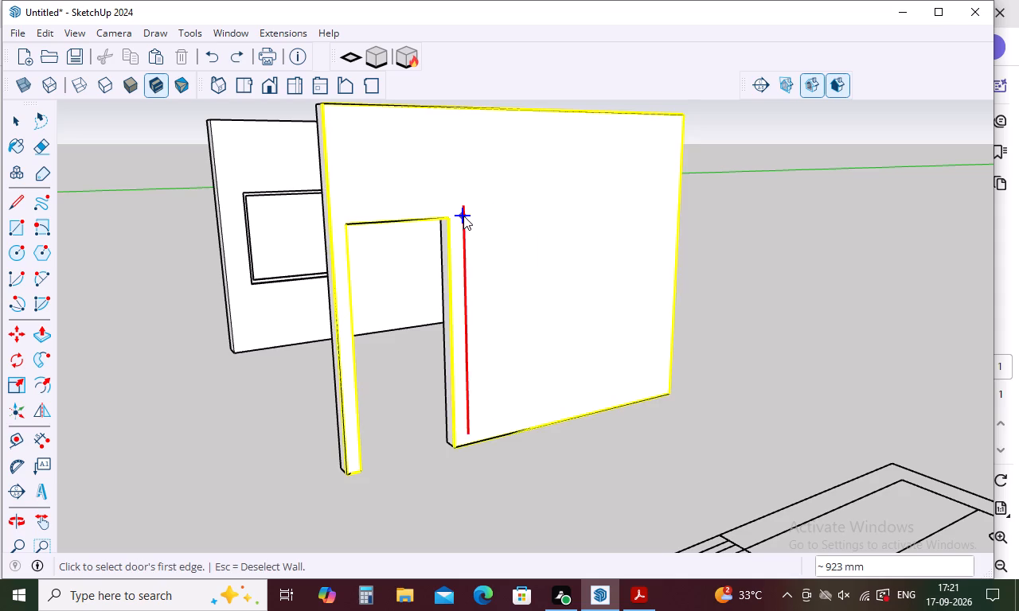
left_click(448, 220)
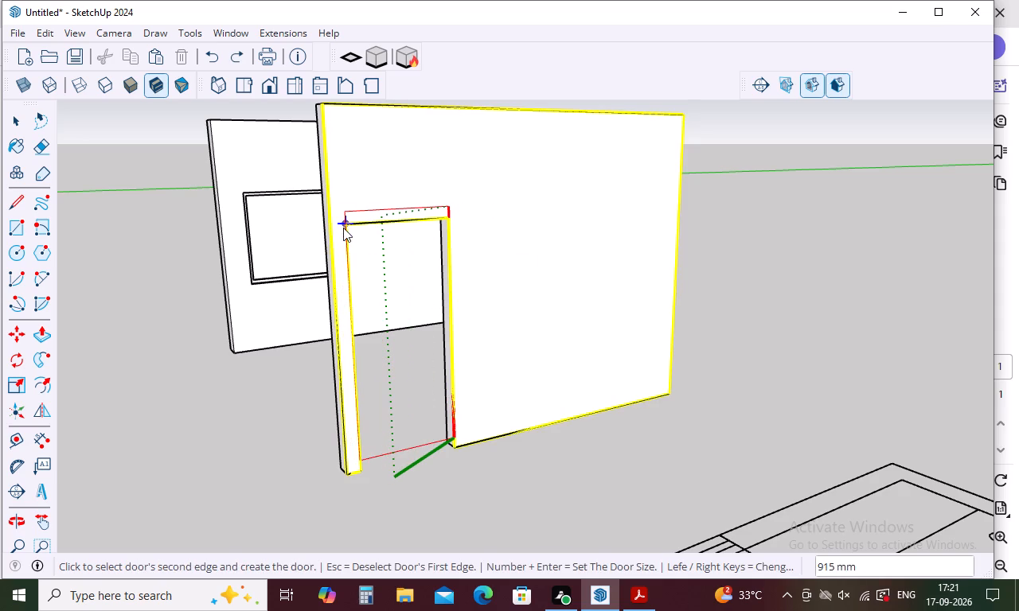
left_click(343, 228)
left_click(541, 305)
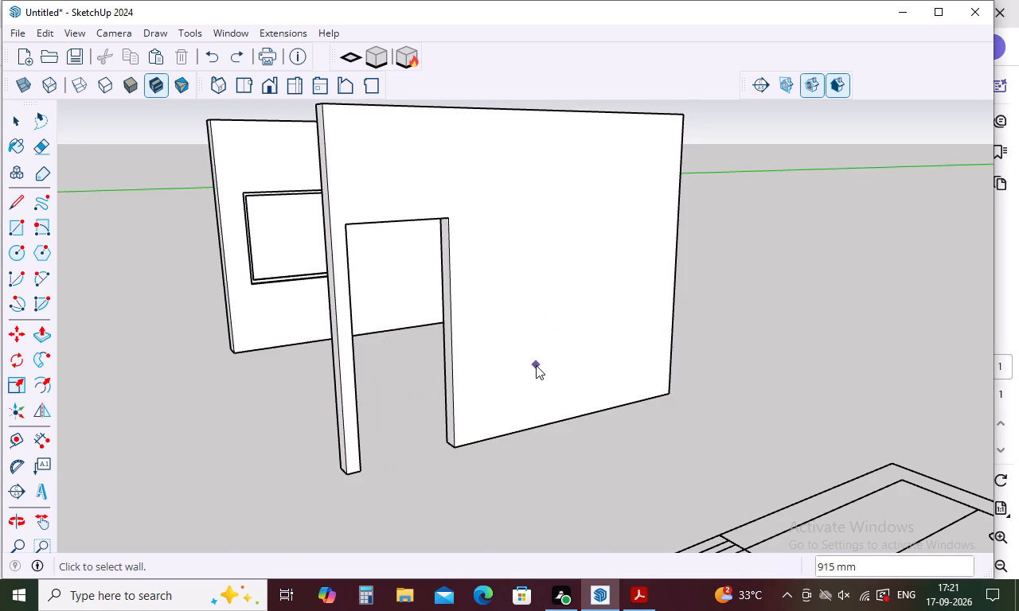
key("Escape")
Open the wall group and push/pull the opening's side face 915 mm to the opposite jamb, filling the door opening.
key("p")
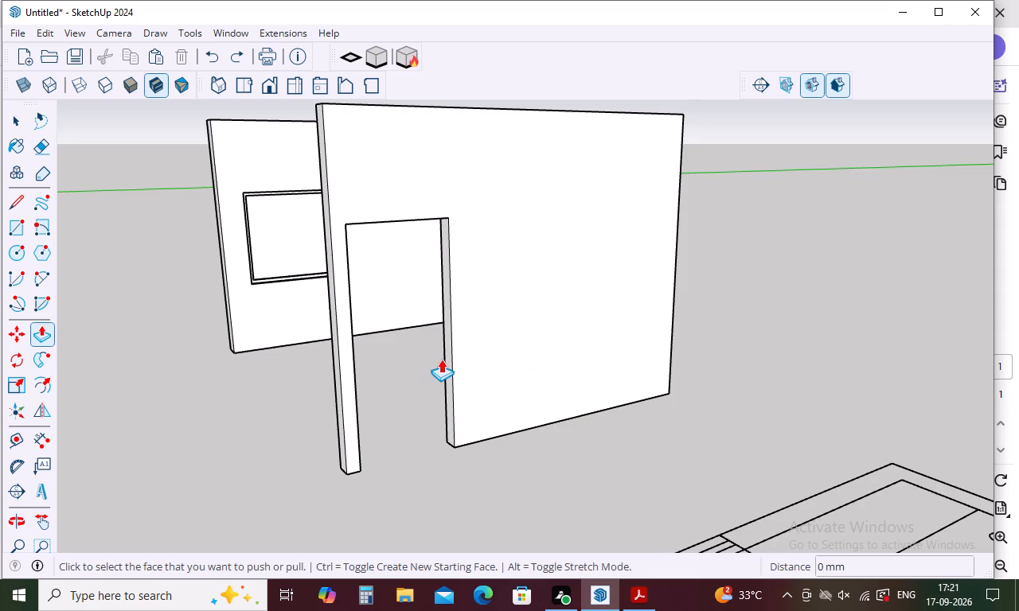
key("space")
double_click(510, 374)
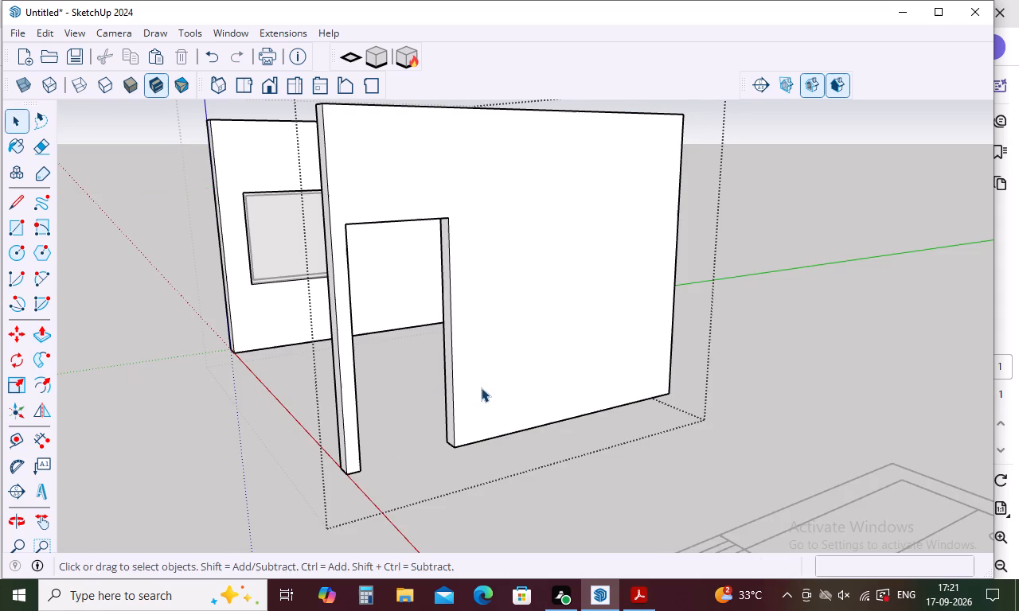
key("p")
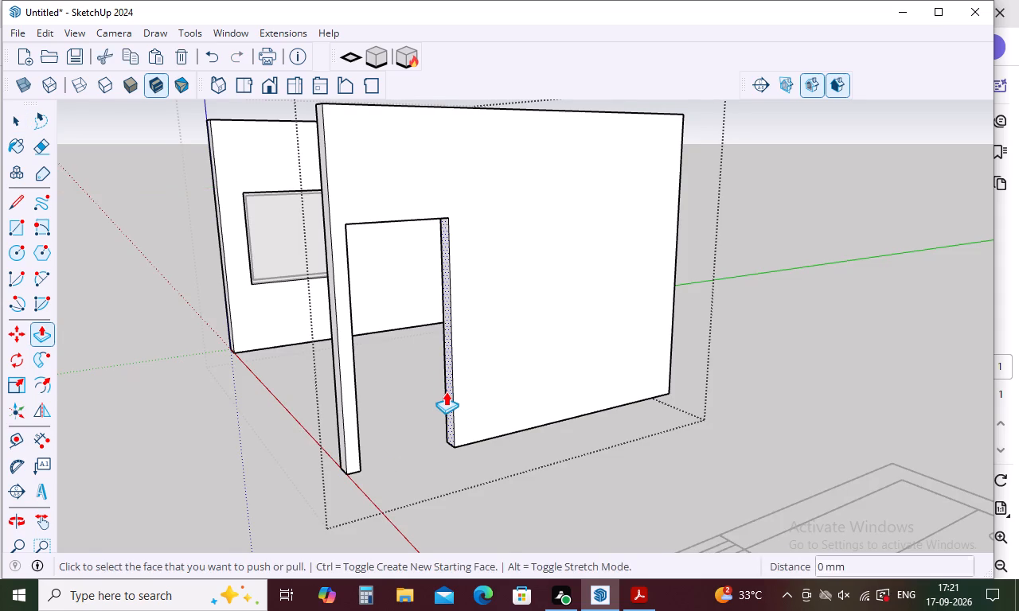
left_click(446, 391)
left_click(352, 420)
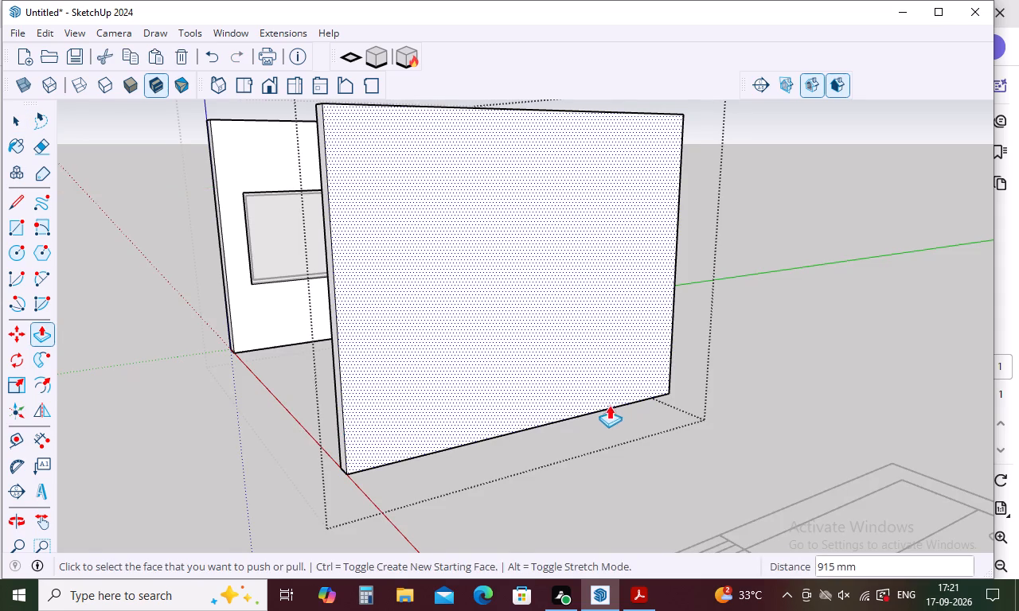
key("Escape")
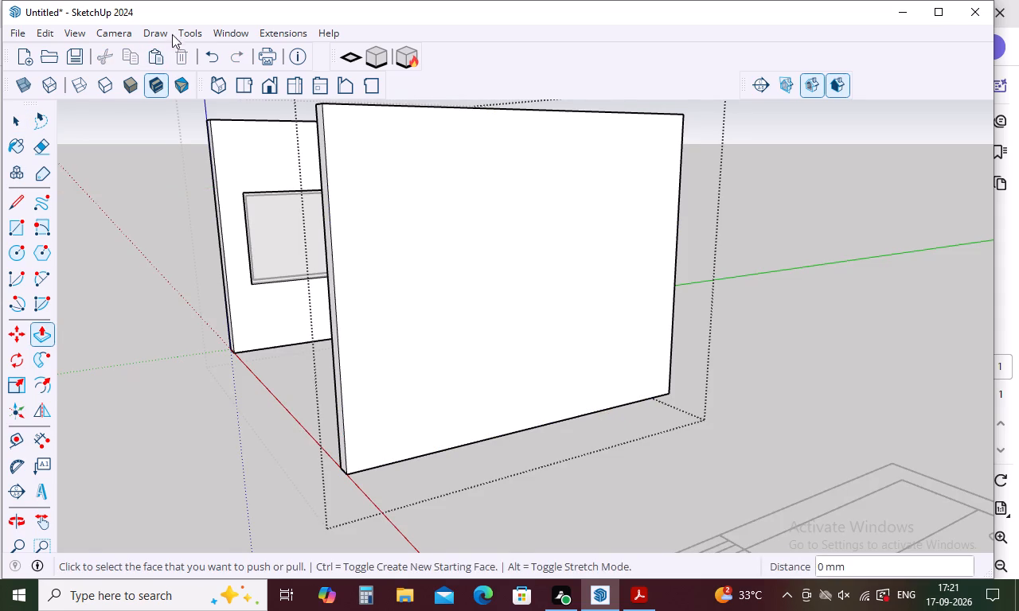
Insert a MajDoor Type A door in the filled wall near its red-axis end: 2134 mm high, 914 mm wide, 100 mm floor gap, 0° angle.
left_click(229, 35)
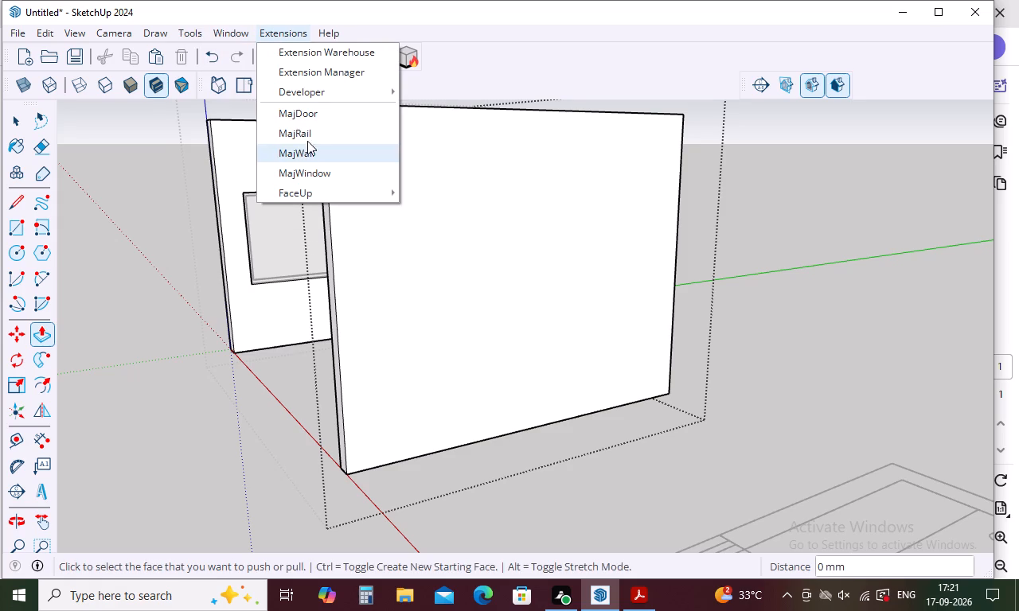
left_click(310, 119)
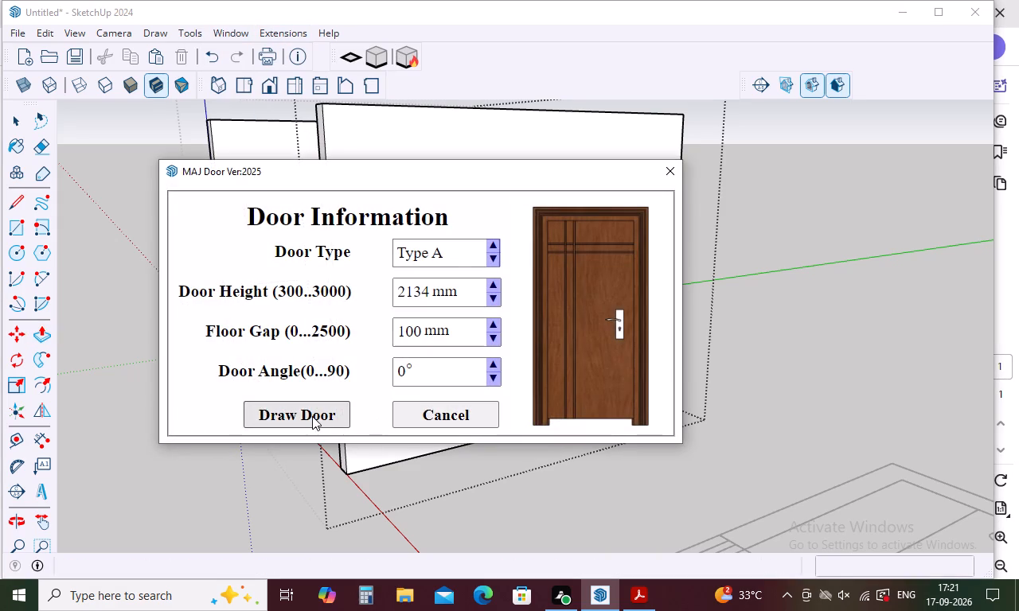
left_click(312, 416)
left_click(362, 422)
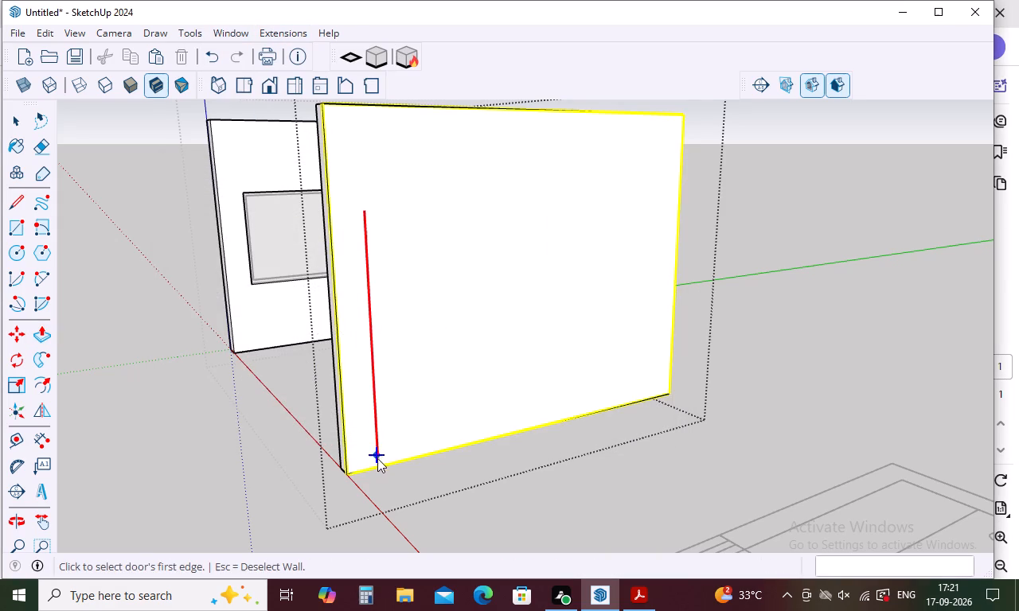
left_click(369, 464)
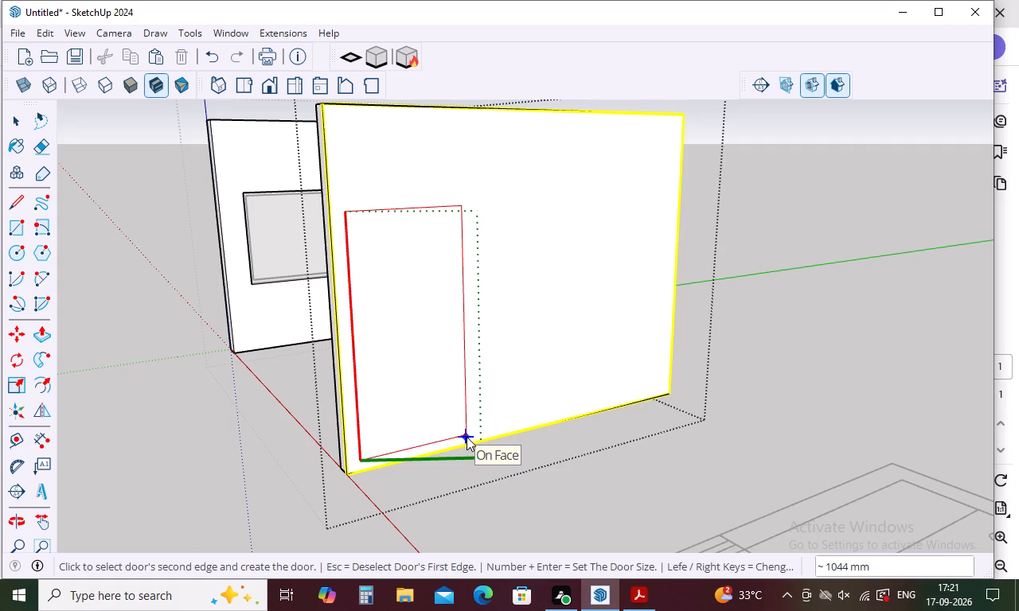
type("91")
key("4")
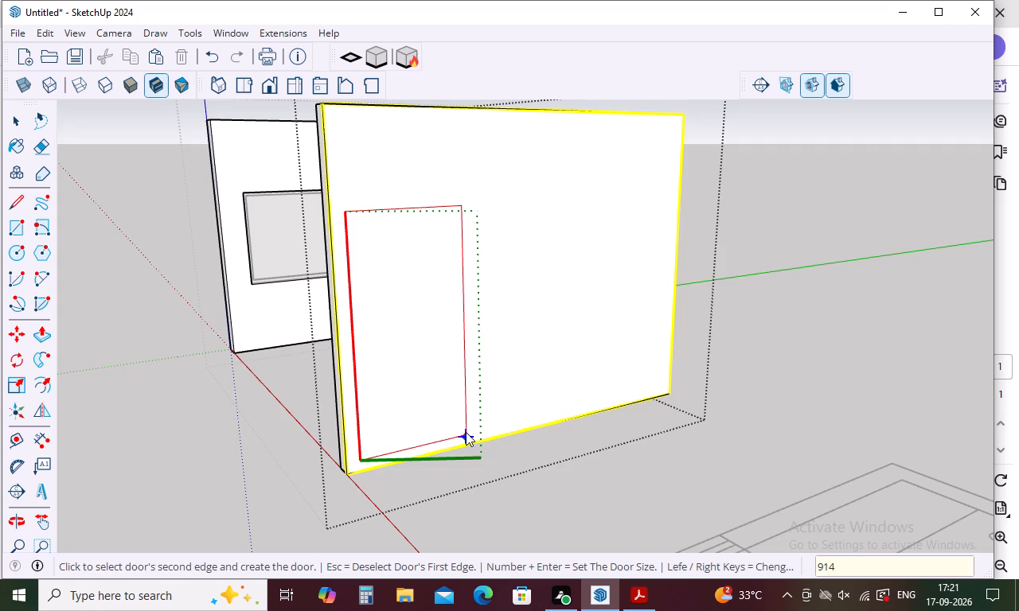
key("Return")
key("space")
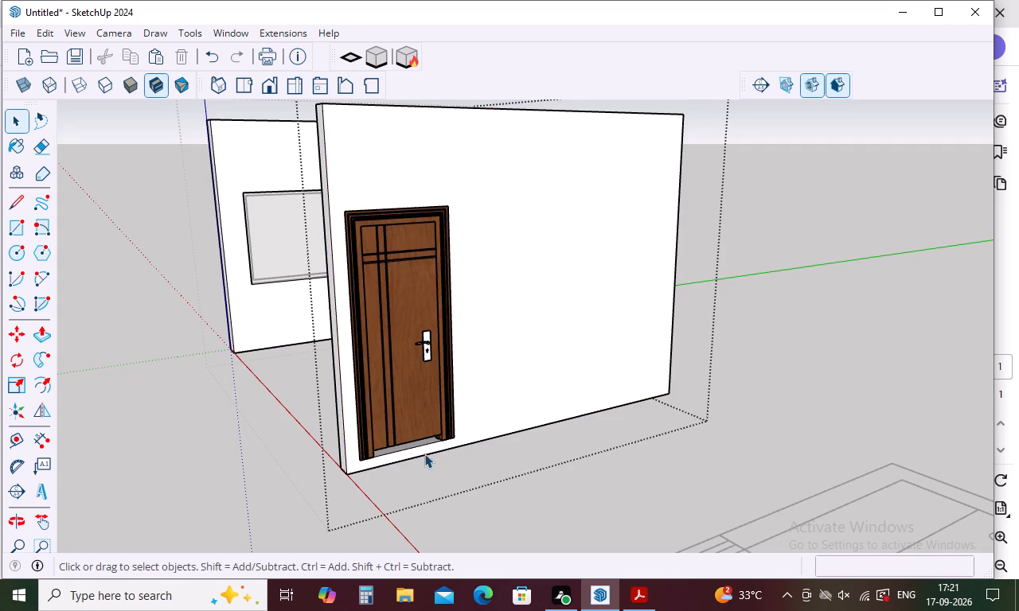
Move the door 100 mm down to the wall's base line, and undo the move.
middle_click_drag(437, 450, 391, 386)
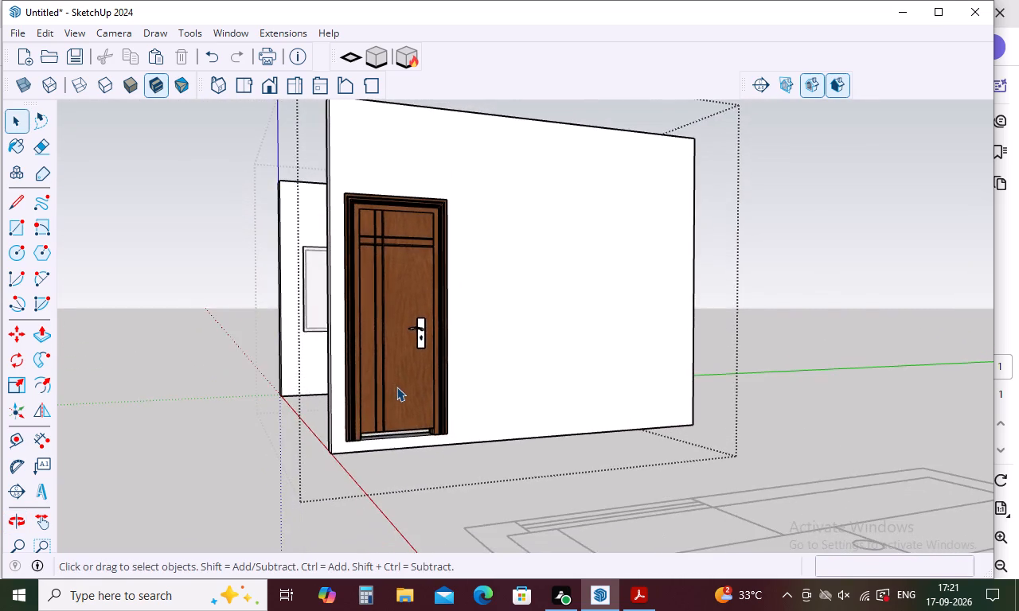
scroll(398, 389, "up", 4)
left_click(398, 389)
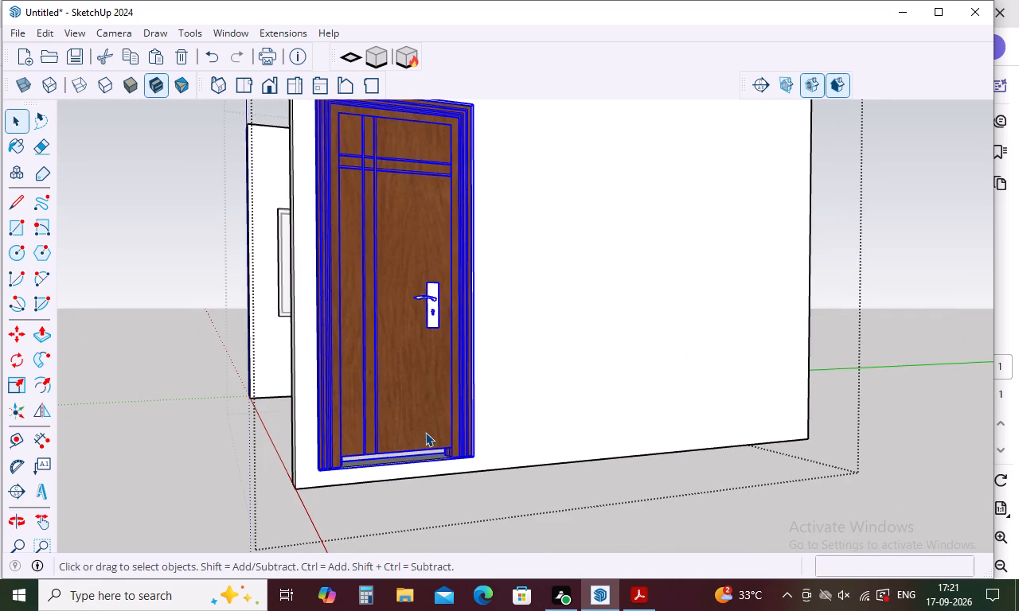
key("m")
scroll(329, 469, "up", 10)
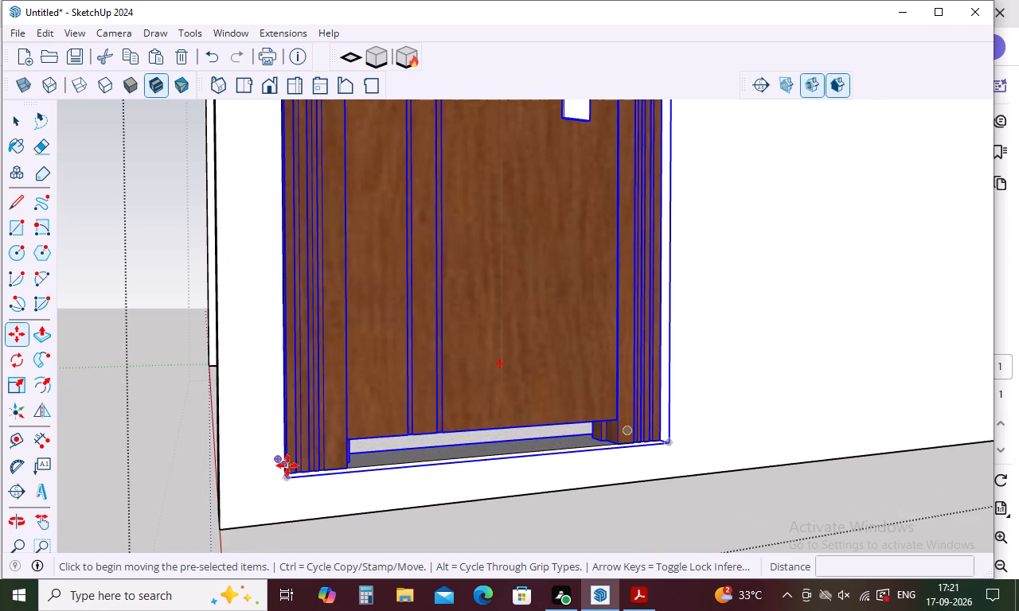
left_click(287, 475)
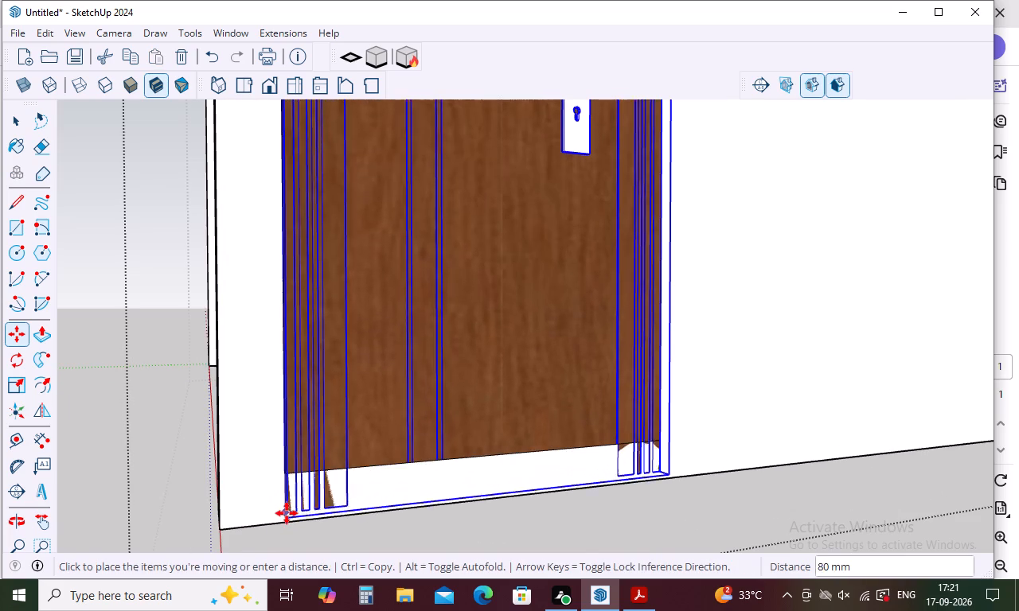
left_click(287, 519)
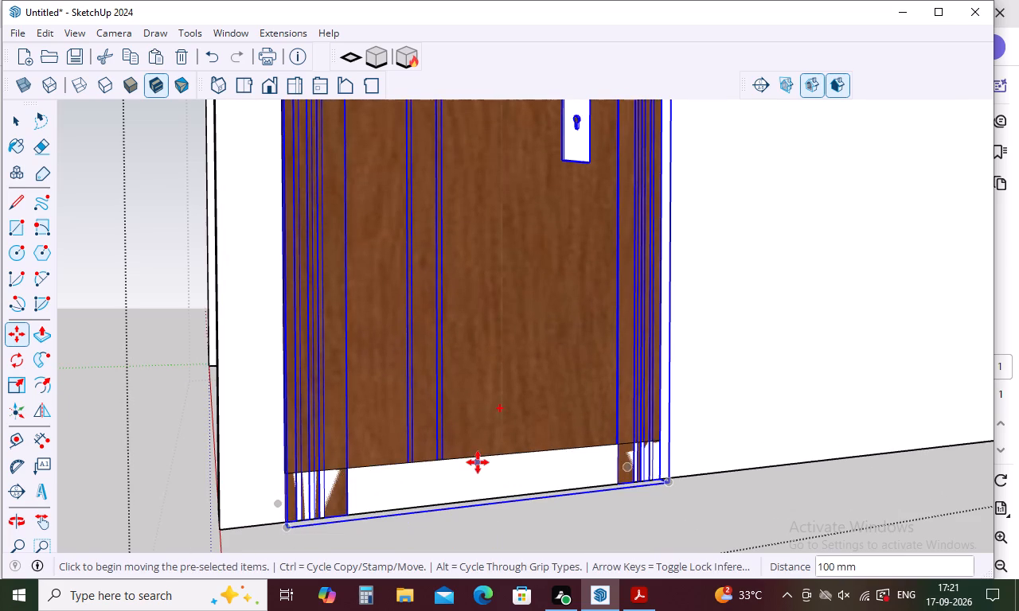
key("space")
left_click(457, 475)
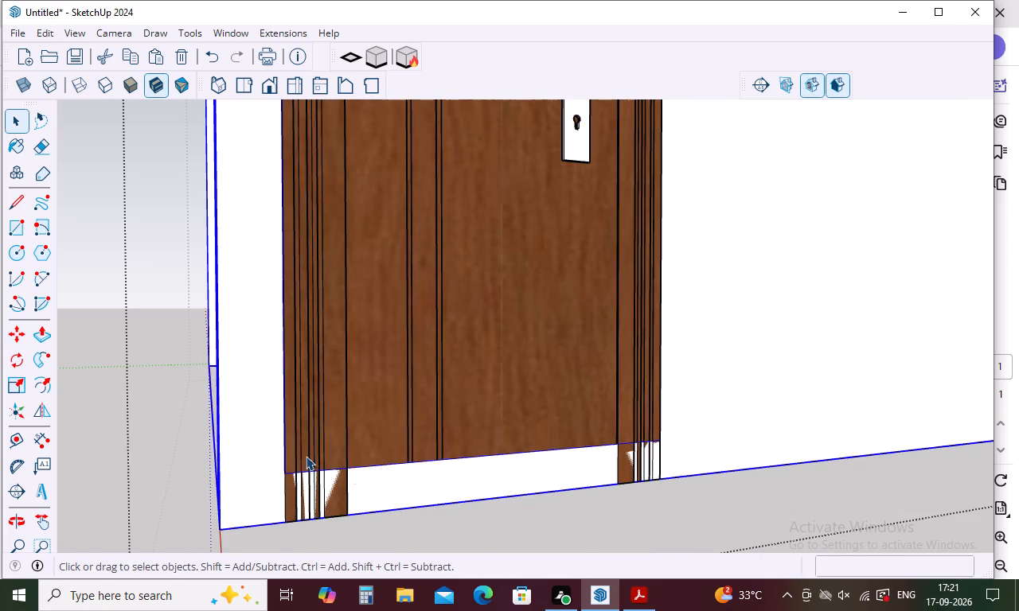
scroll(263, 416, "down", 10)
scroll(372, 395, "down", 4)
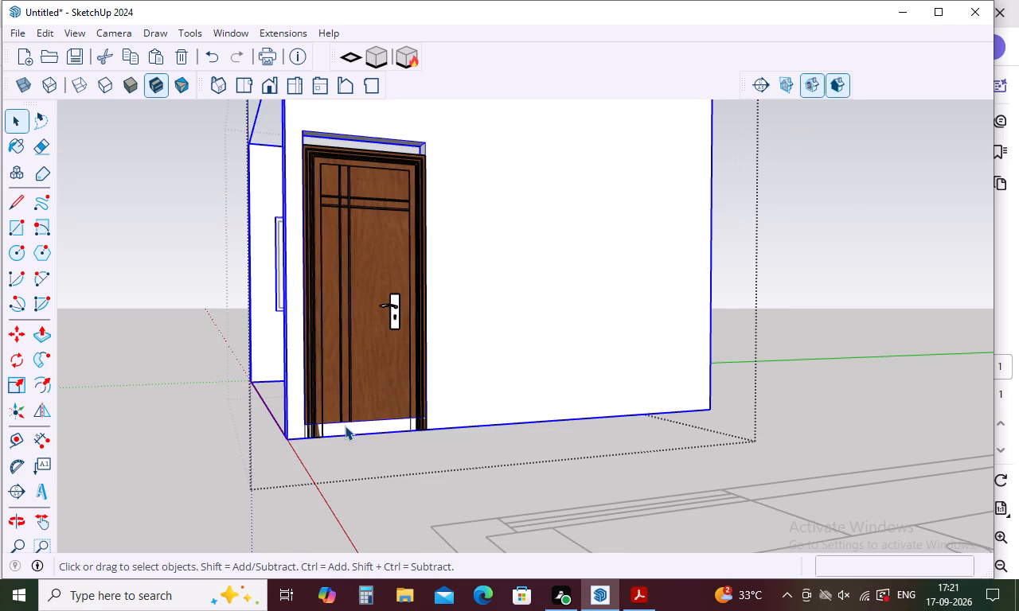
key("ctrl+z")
Examine the inserted door and the walls from inside and outside the room.
middle_click_drag(369, 438, 544, 475)
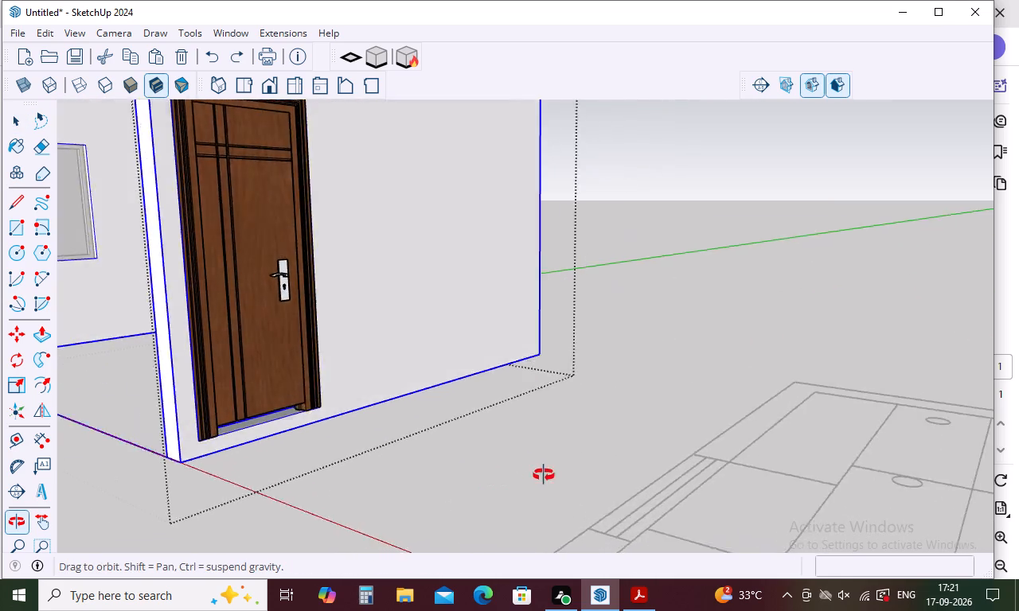
middle_click_drag(544, 475, 776, 417)
scroll(393, 416, "down", 6)
middle_click_drag(379, 438, 529, 464)
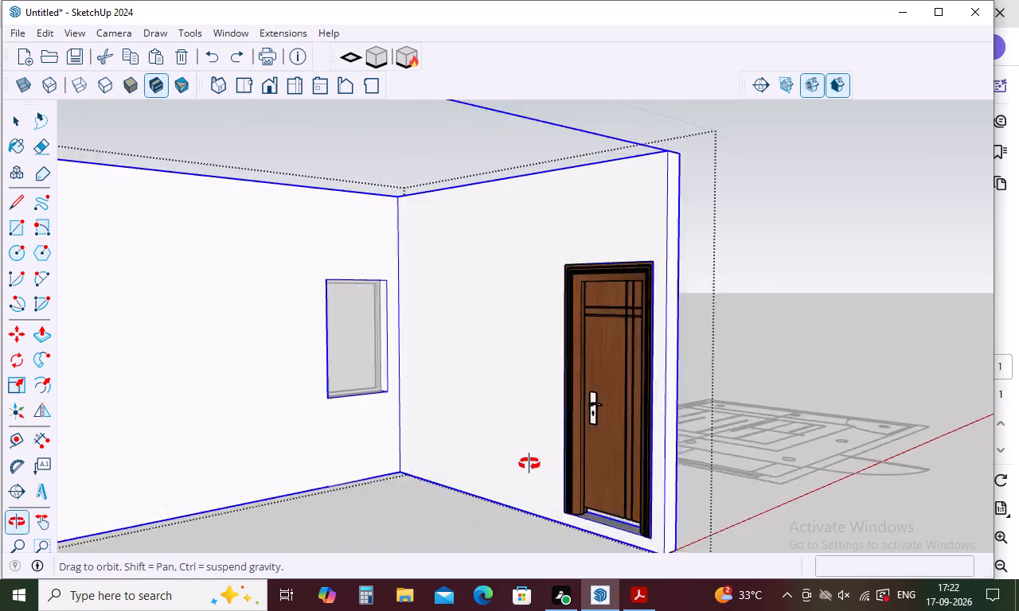
middle_click_drag(529, 464, 555, 459)
middle_click_drag(622, 420, 527, 461)
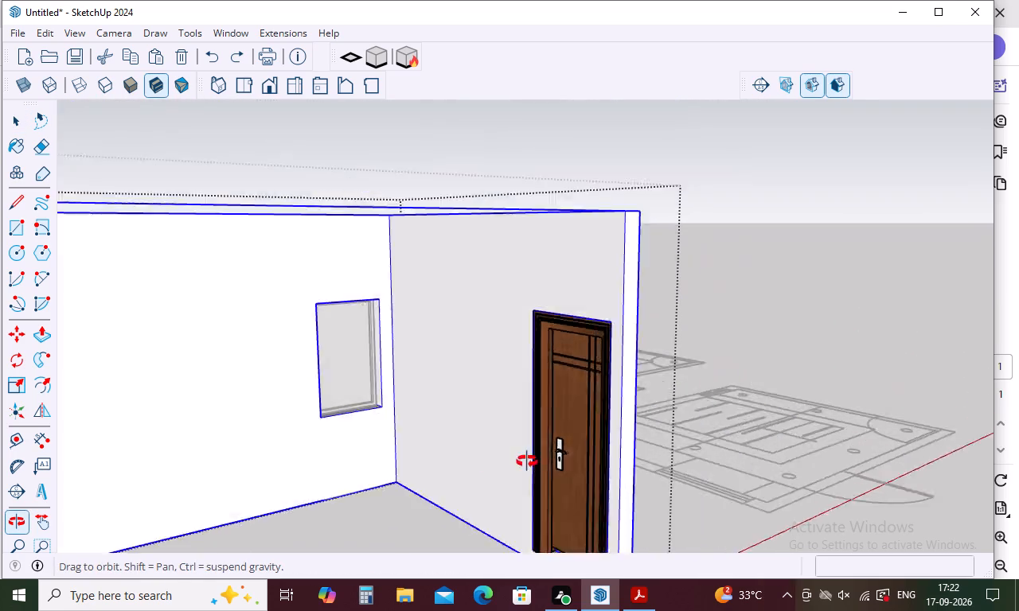
middle_click_drag(527, 461, 146, 438)
scroll(188, 424, "down", 3)
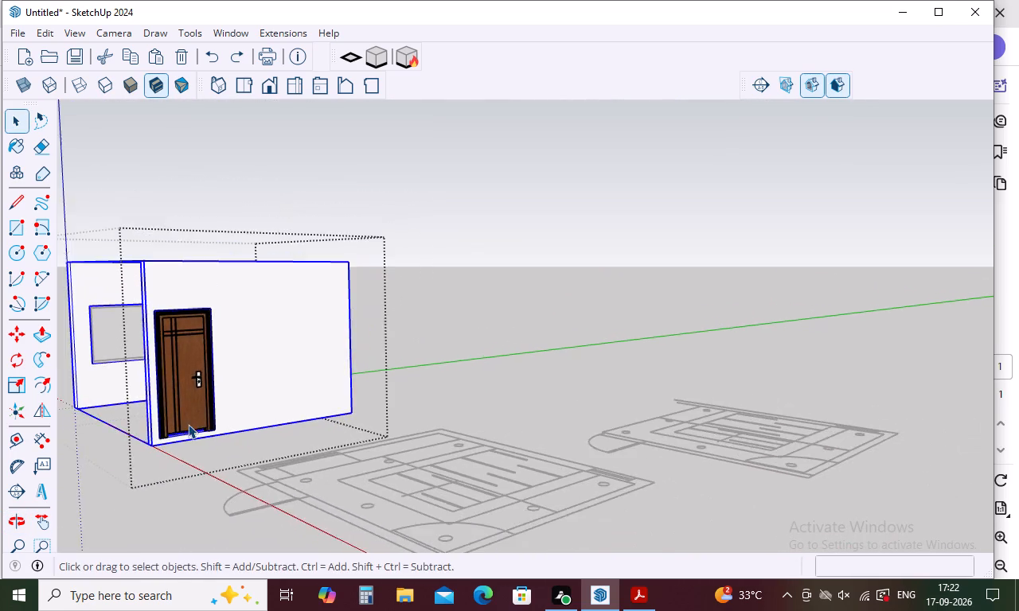
middle_click_drag(188, 430, 455, 480)
scroll(461, 449, "down", 7)
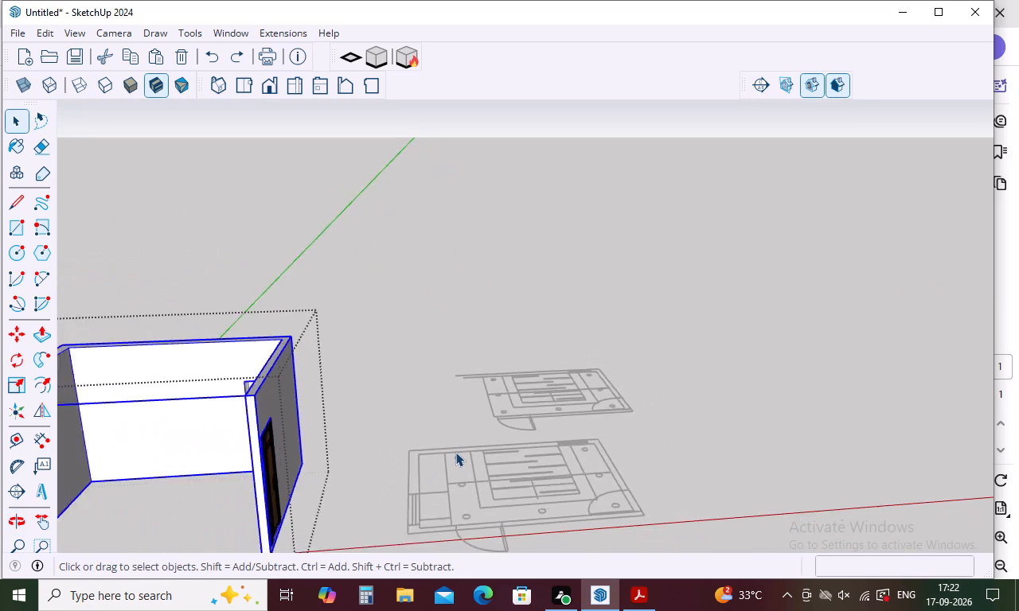
scroll(455, 452, "down", 2)
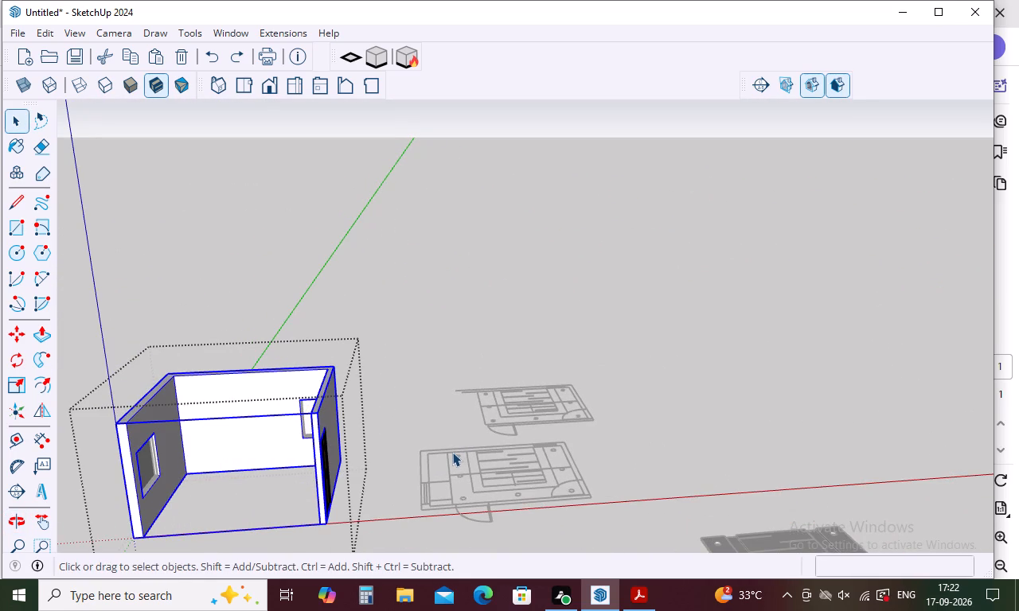
scroll(458, 415, "down", 15)
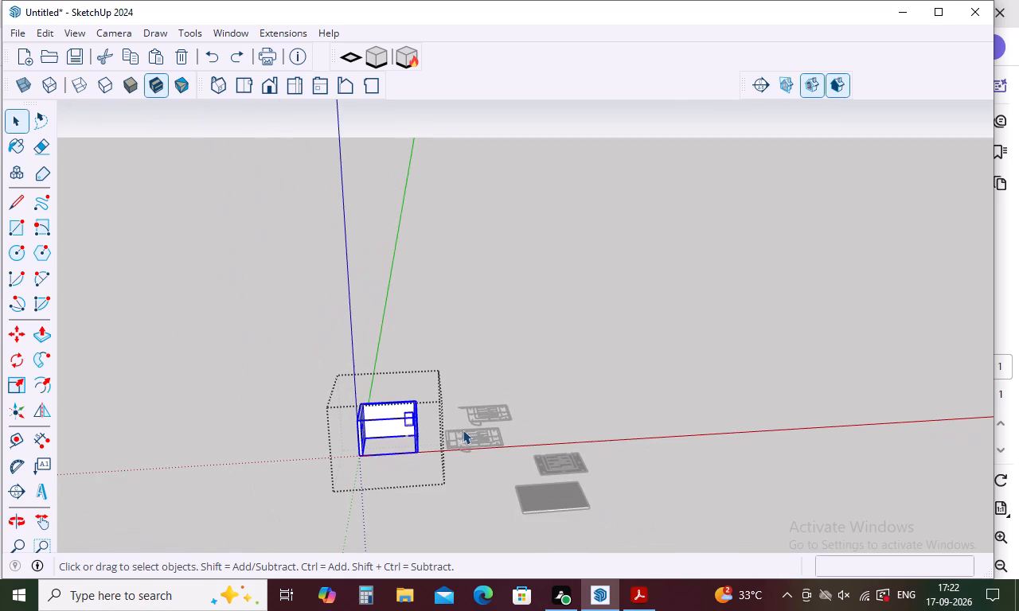
Close the wall group and clear the selection.
key("space")
left_click(568, 413)
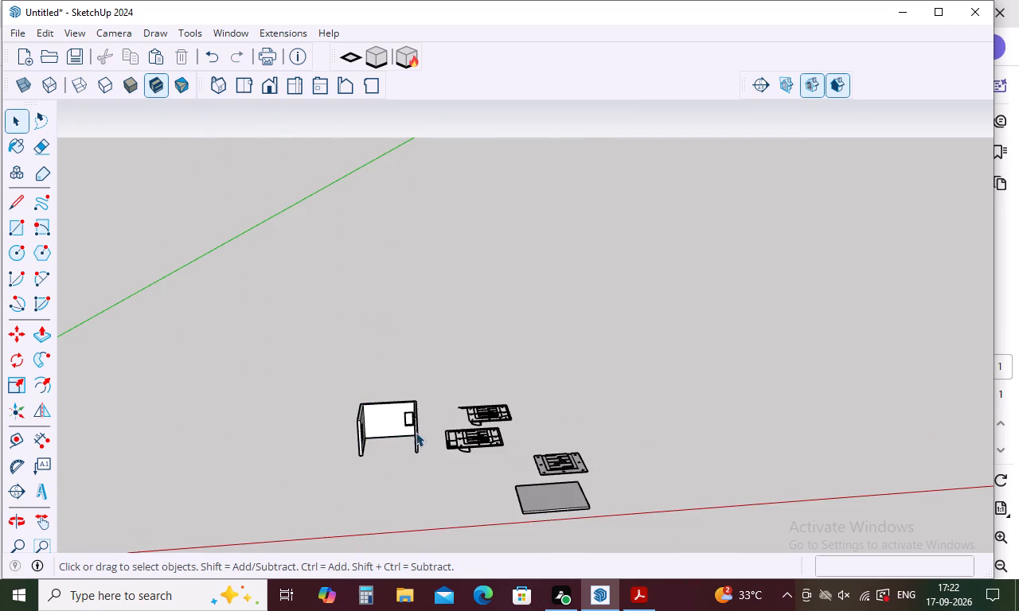
Inspect the finished walls with the door and windows, alongside the floor plan copies.
scroll(409, 422, "up", 5)
middle_click_drag(474, 418, 326, 417)
scroll(377, 429, "up", 9)
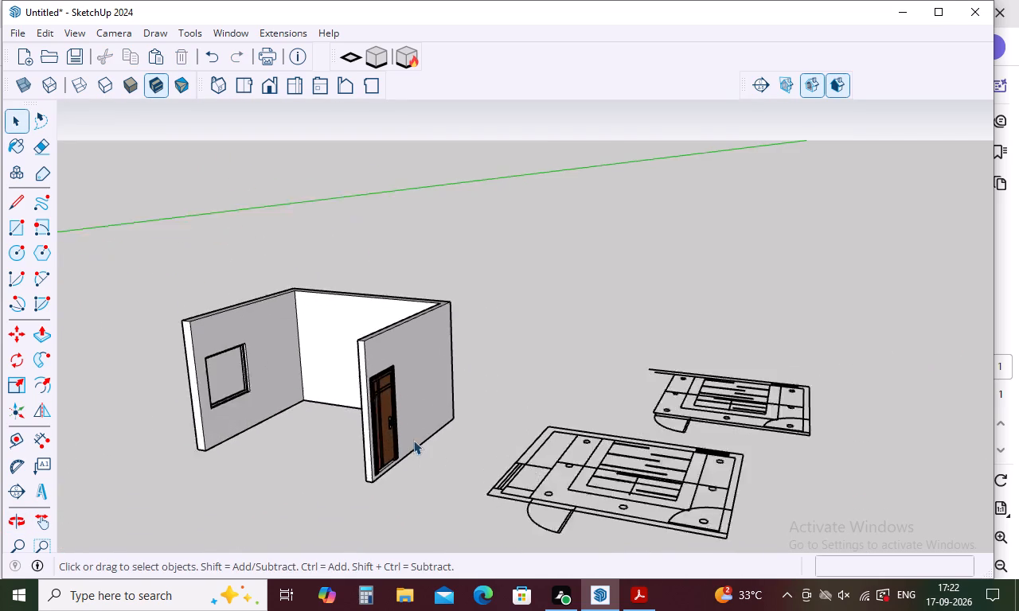
scroll(413, 440, "up", 11)
scroll(374, 399, "down", 8)
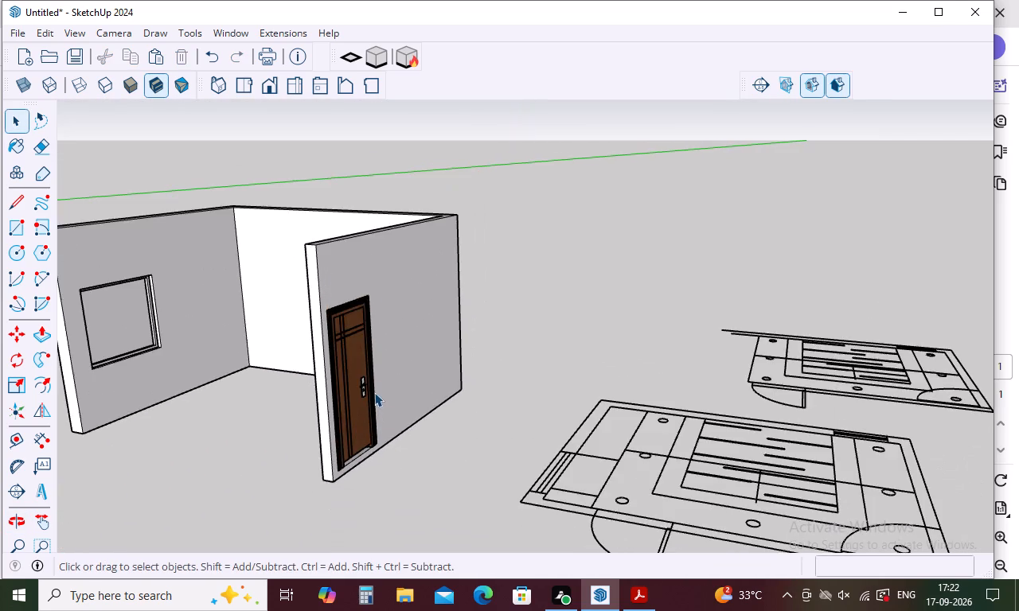
scroll(374, 392, "down", 5)
middle_click_drag(374, 407, 646, 403)
scroll(376, 412, "down", 1)
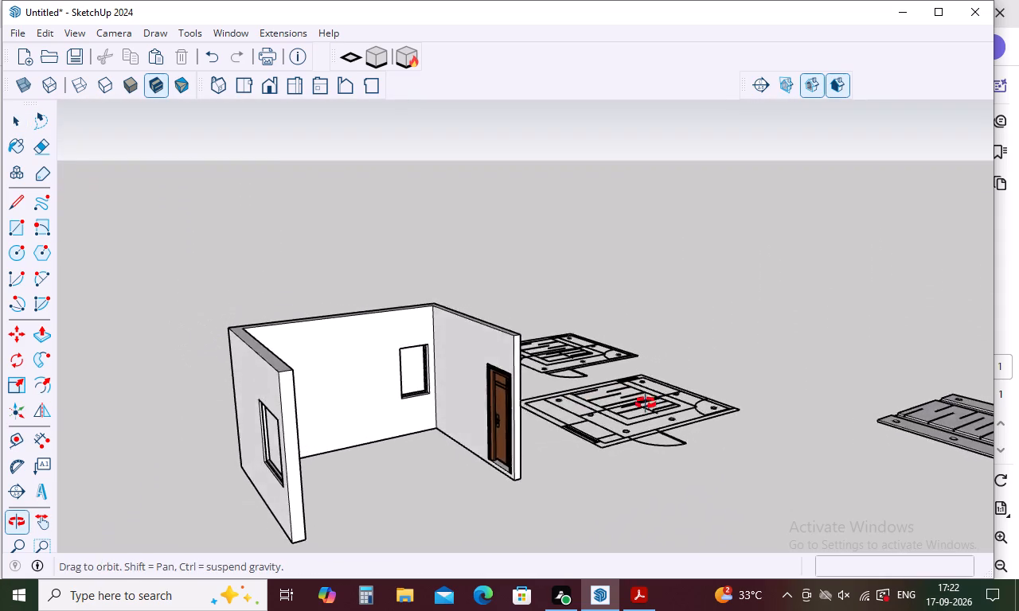
middle_click_drag(646, 403, 484, 468)
scroll(646, 417, "up", 4)
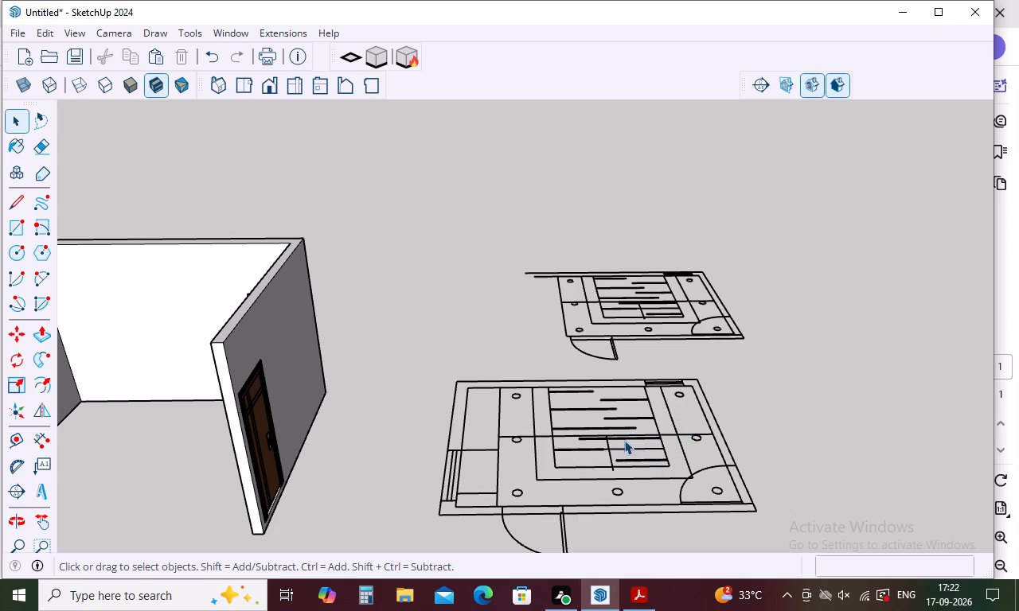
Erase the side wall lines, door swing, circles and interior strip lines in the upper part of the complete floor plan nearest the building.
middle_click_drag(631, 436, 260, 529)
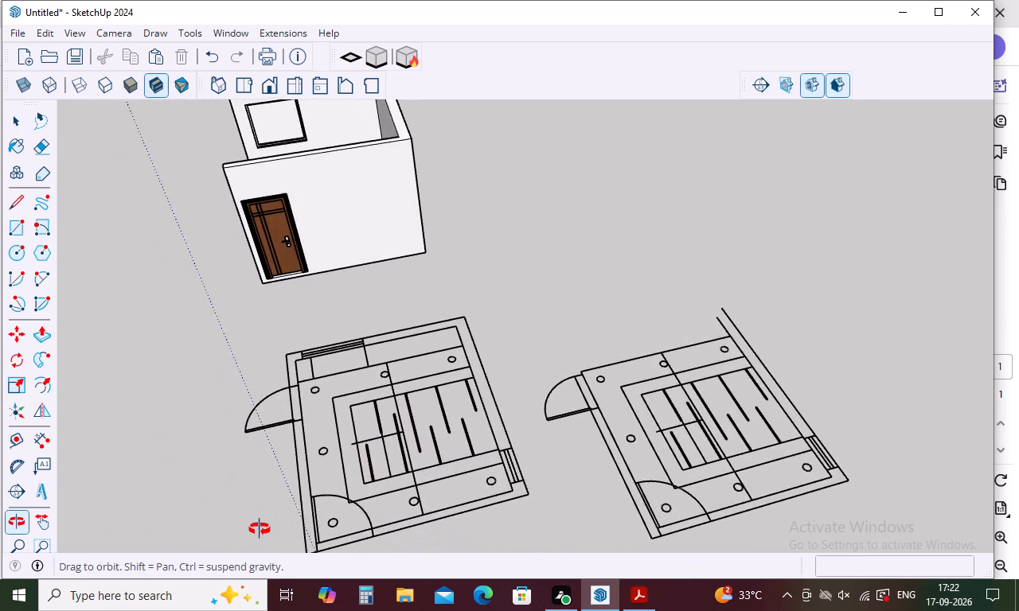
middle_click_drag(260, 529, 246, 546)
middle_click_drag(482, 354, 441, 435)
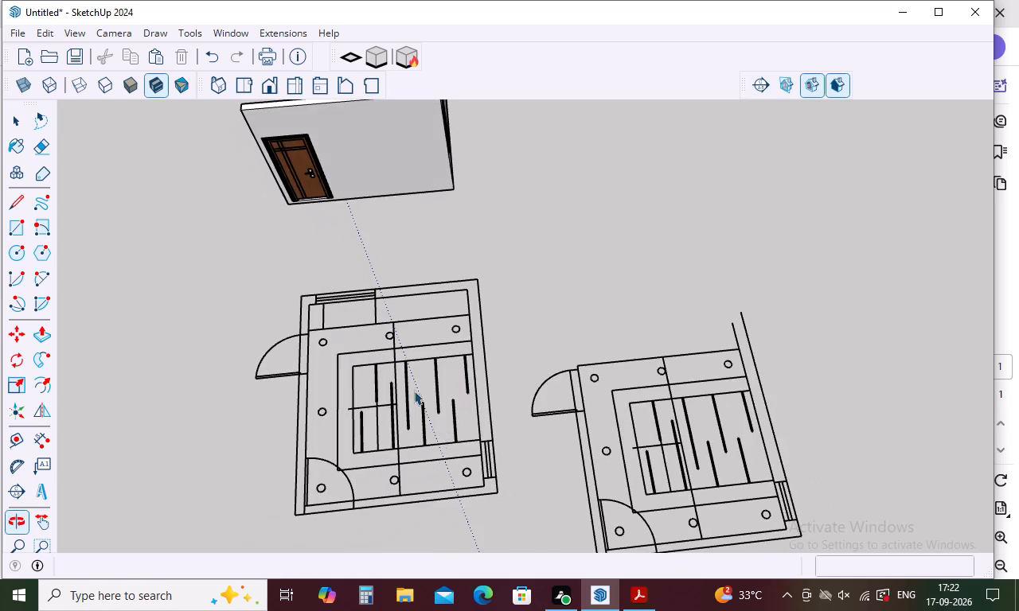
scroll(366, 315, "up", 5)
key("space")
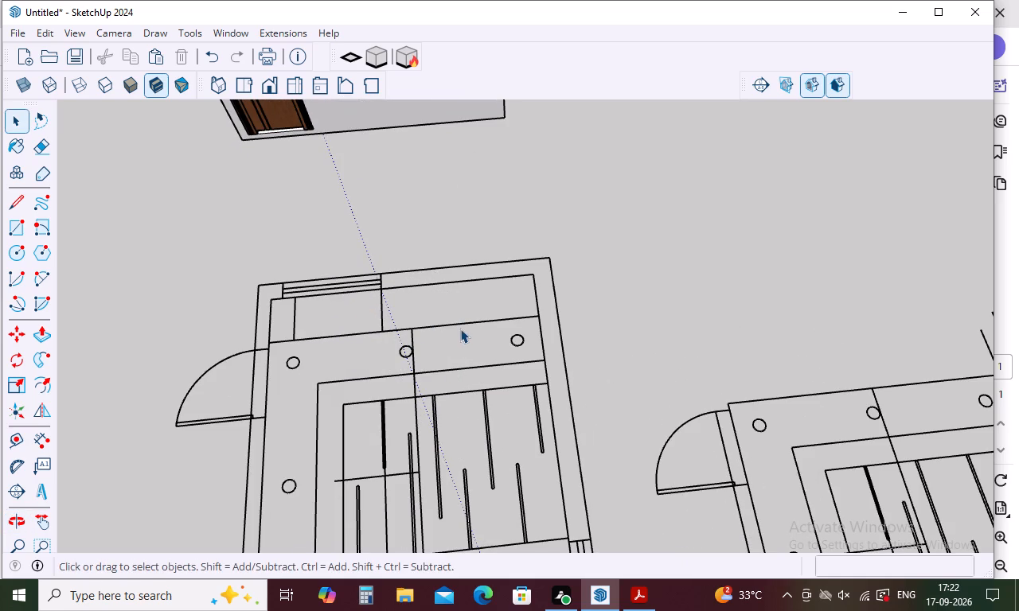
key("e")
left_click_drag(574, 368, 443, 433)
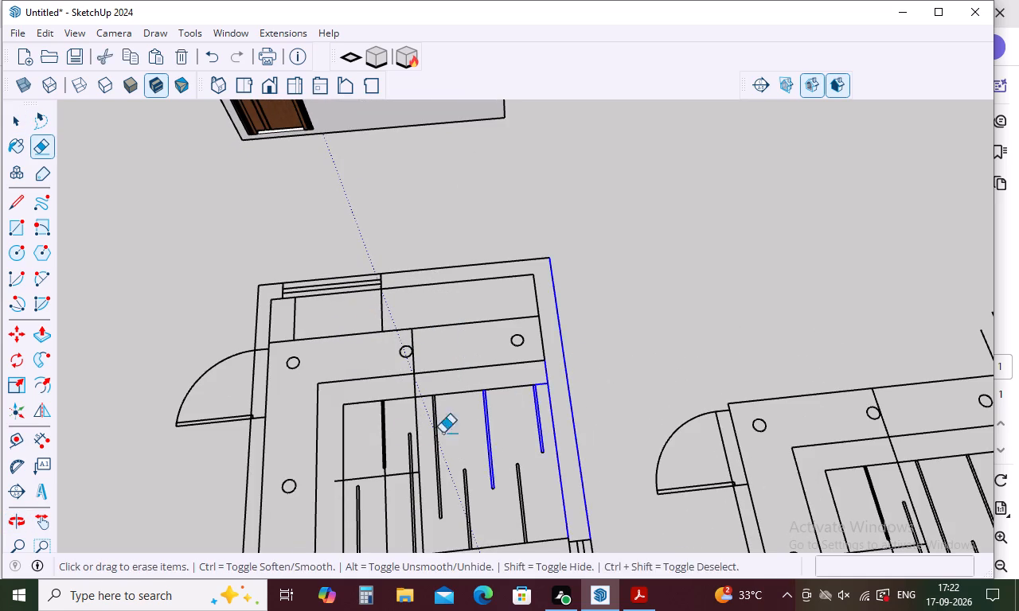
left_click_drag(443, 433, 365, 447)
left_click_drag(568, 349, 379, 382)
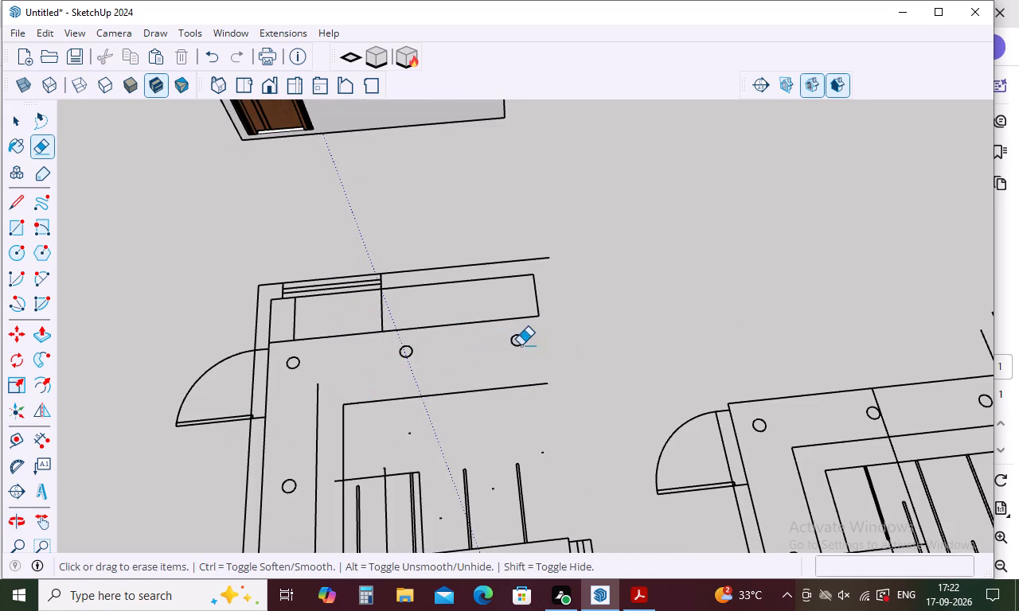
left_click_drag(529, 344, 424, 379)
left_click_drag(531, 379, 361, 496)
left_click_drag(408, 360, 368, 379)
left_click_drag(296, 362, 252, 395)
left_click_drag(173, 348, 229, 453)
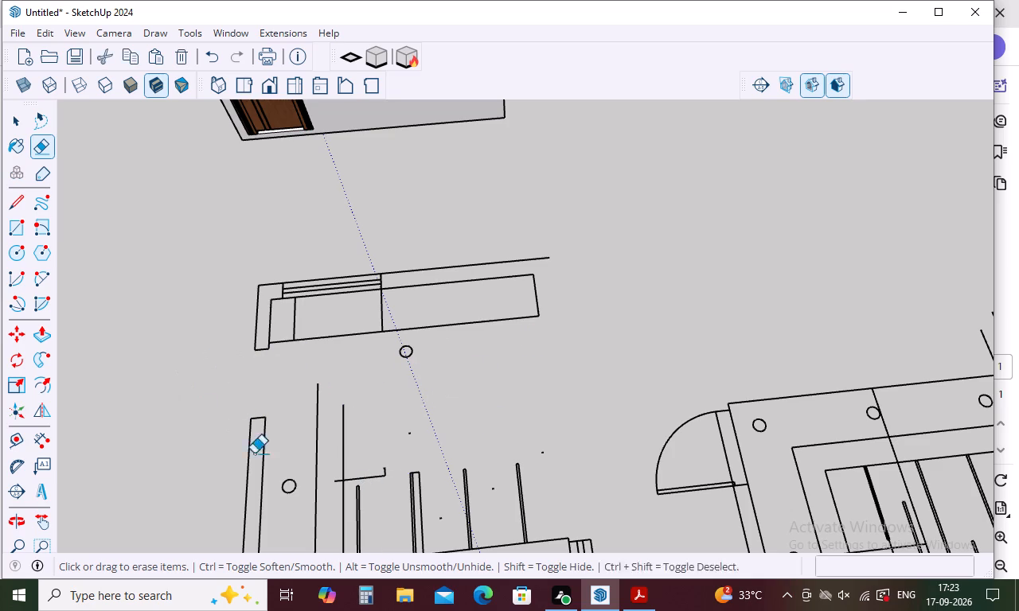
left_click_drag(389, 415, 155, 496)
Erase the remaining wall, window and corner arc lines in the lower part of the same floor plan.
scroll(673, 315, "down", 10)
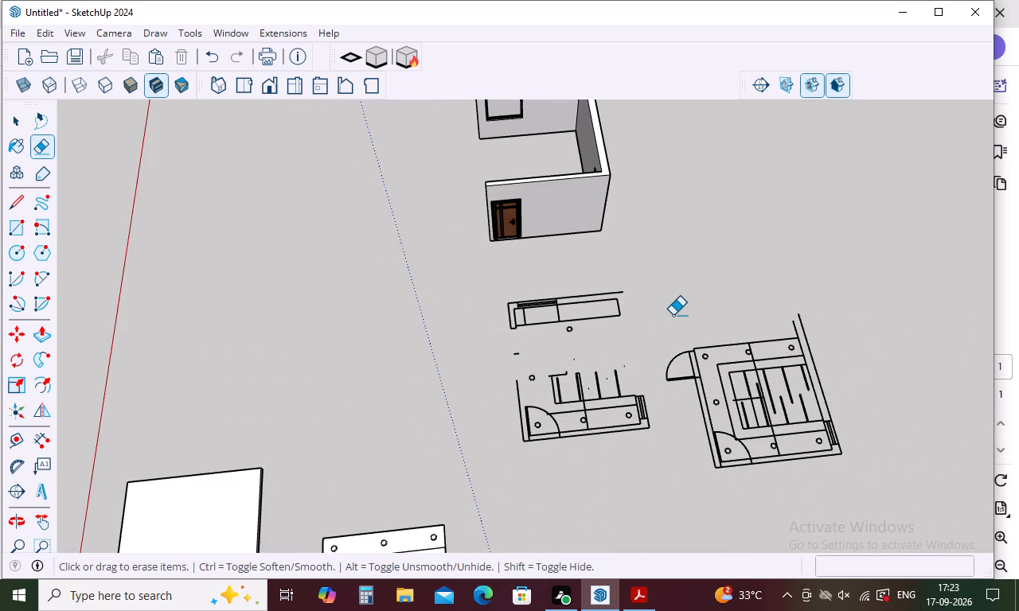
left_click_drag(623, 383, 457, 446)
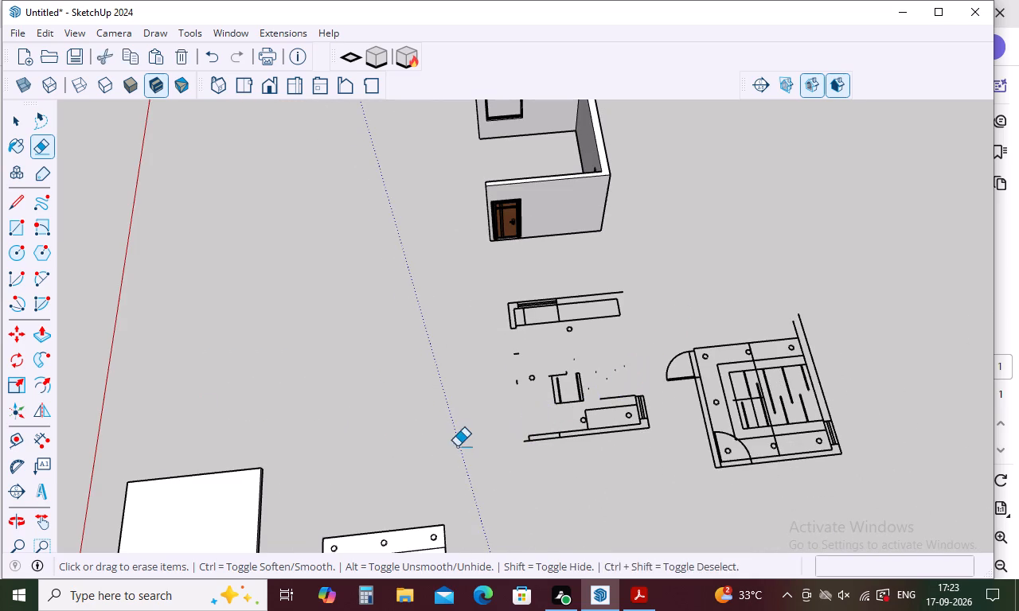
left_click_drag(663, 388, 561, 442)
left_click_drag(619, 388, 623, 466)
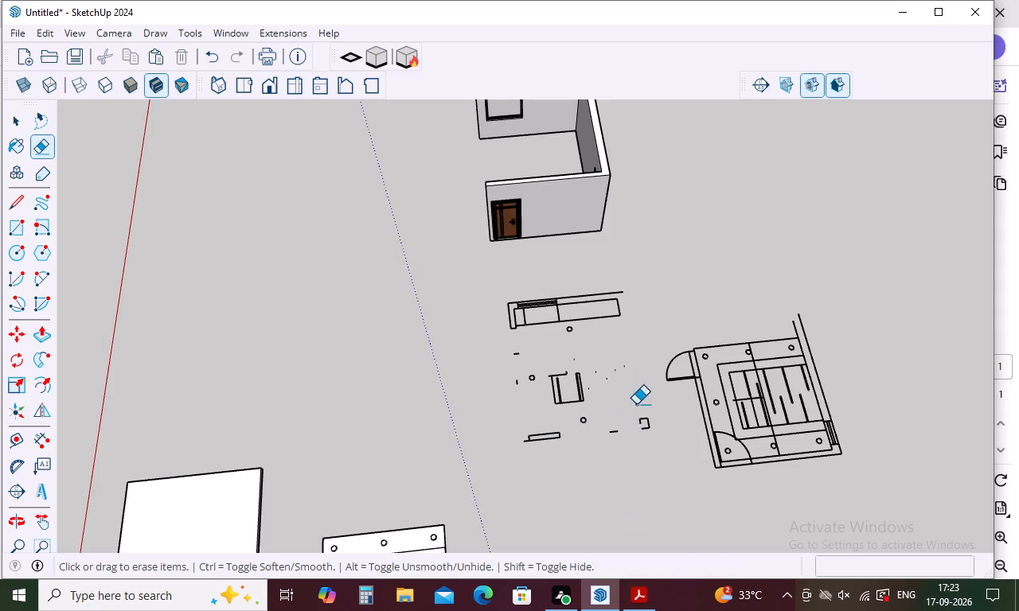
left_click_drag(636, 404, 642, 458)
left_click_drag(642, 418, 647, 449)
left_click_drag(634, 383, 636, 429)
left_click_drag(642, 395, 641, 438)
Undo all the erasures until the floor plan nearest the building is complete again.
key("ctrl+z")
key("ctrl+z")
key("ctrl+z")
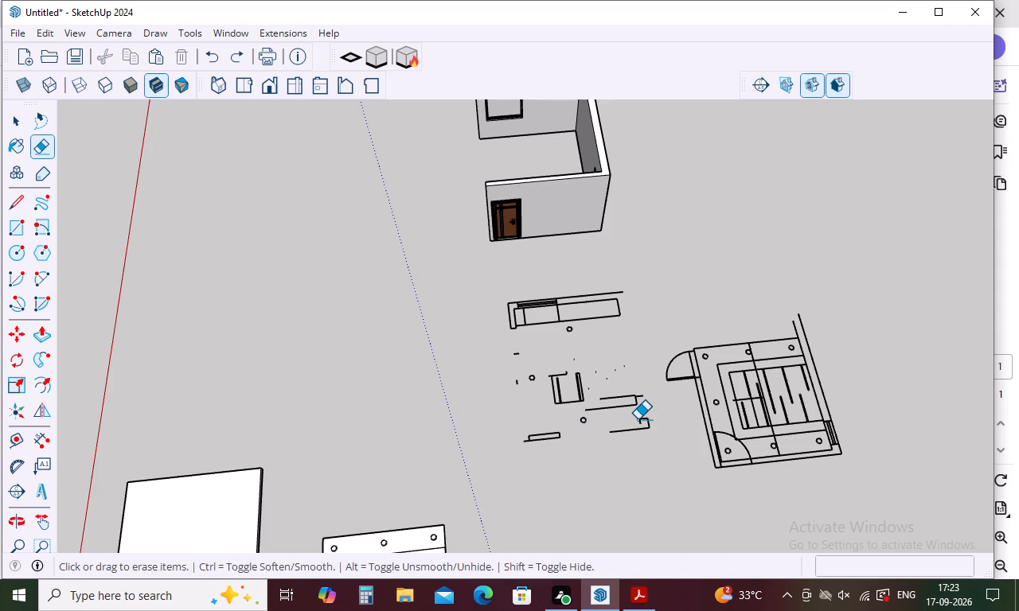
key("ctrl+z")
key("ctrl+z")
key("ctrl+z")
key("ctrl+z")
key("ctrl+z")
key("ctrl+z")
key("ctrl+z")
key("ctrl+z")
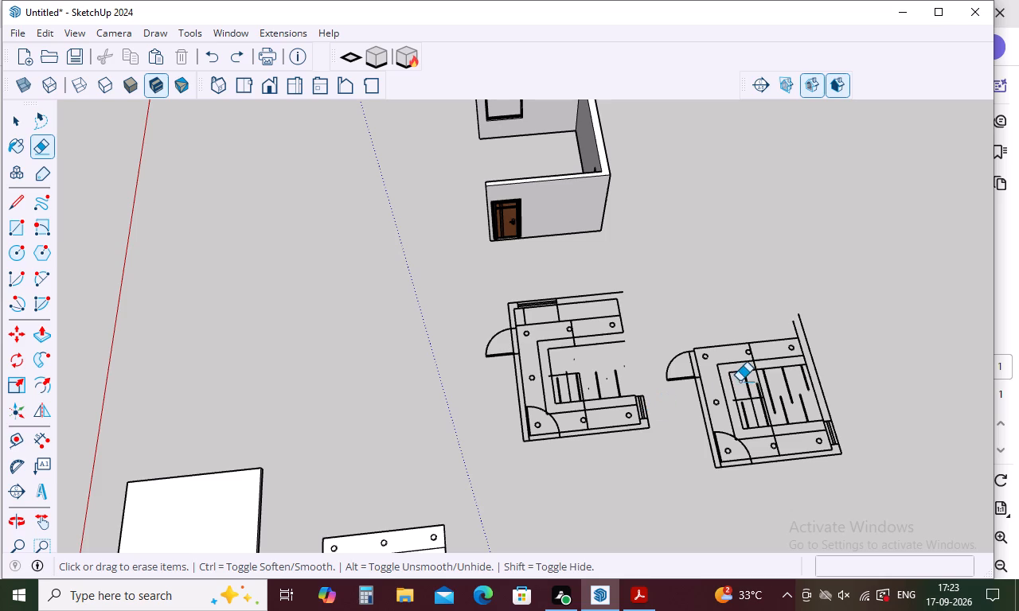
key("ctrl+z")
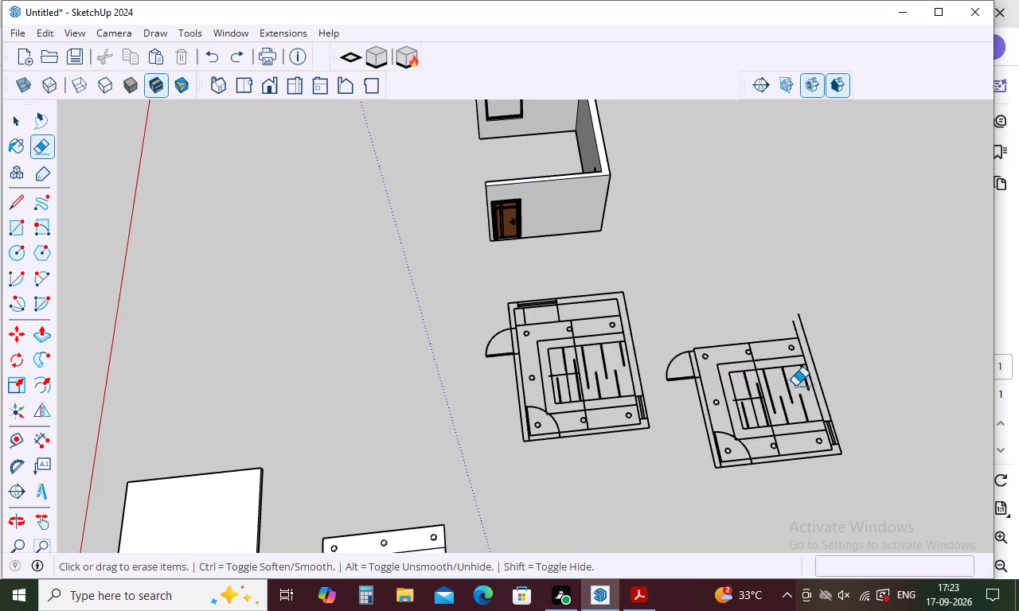
Erase the side wall lines and several interior strip lines from the partially erased floor plan copy.
left_click_drag(829, 372, 762, 403)
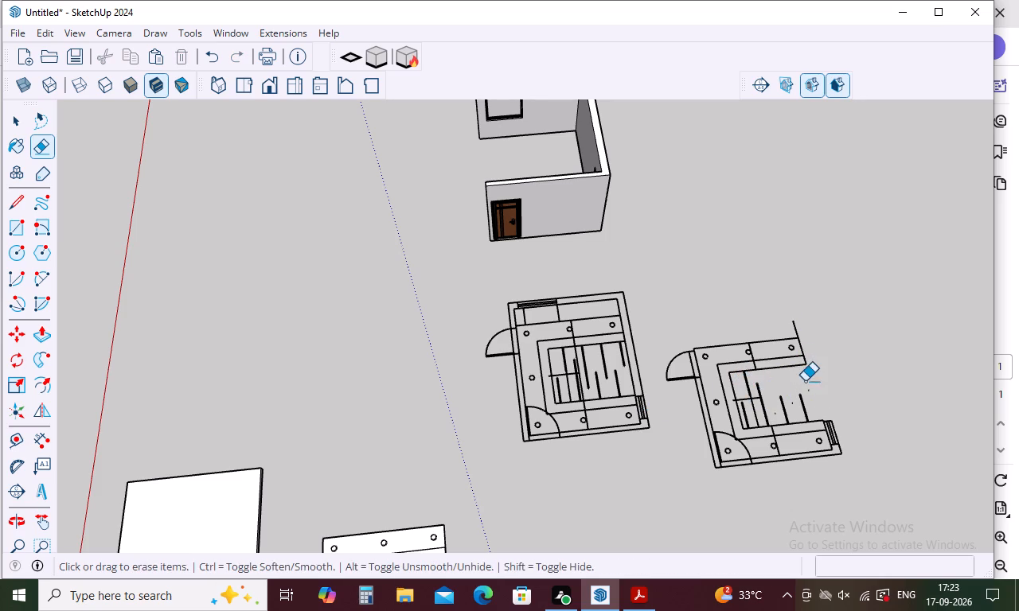
left_click(804, 377)
left_click_drag(800, 329, 771, 340)
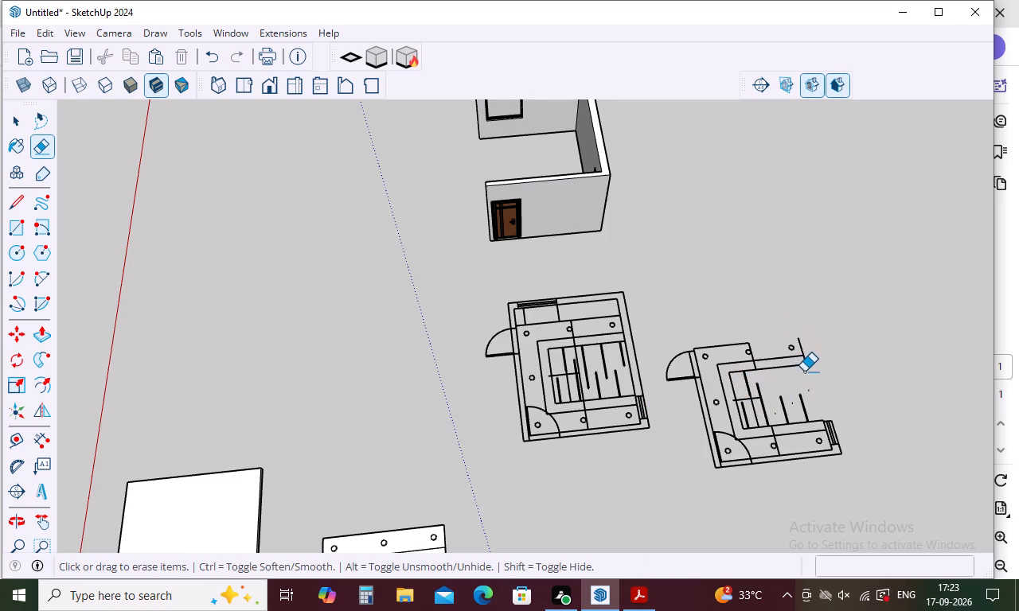
key("ctrl+z")
scroll(801, 329, "up", 3)
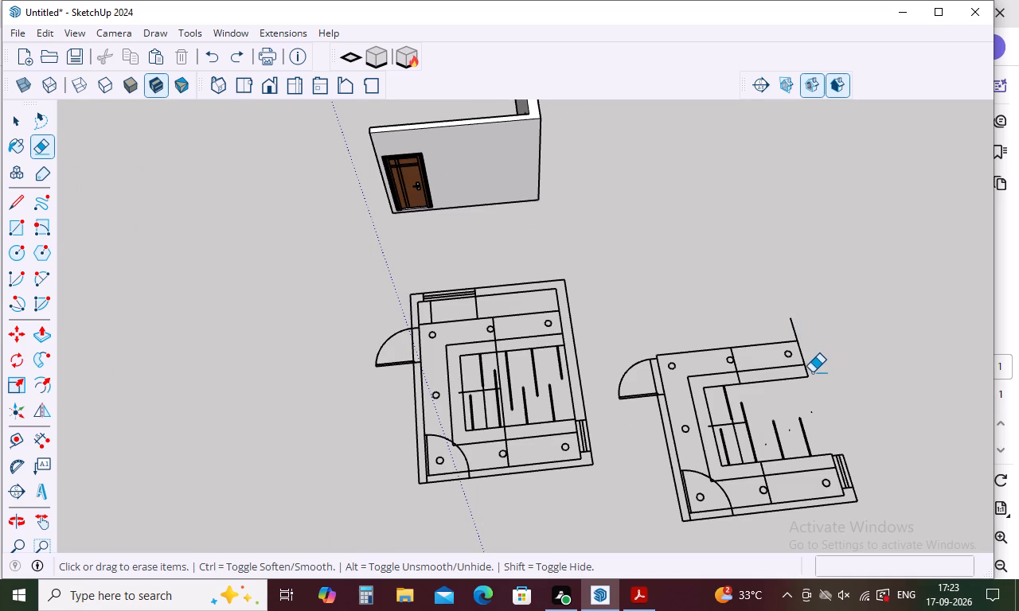
key("Escape")
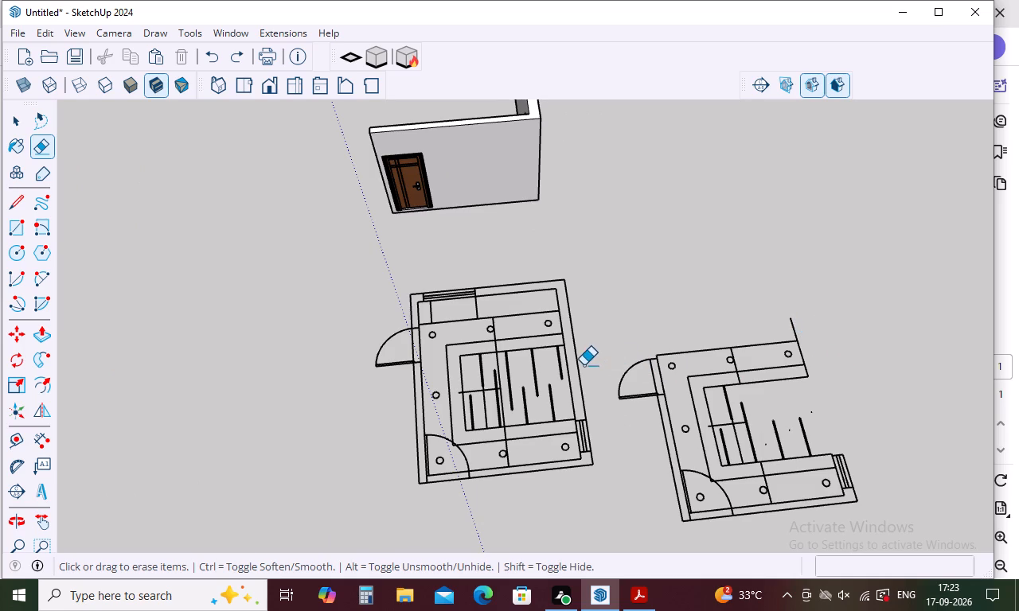
Copy the complete floor plan nearest the building and paste the duplicate beside it, on the side away from the partially erased plan.
key("space")
left_click_drag(600, 249, 464, 496)
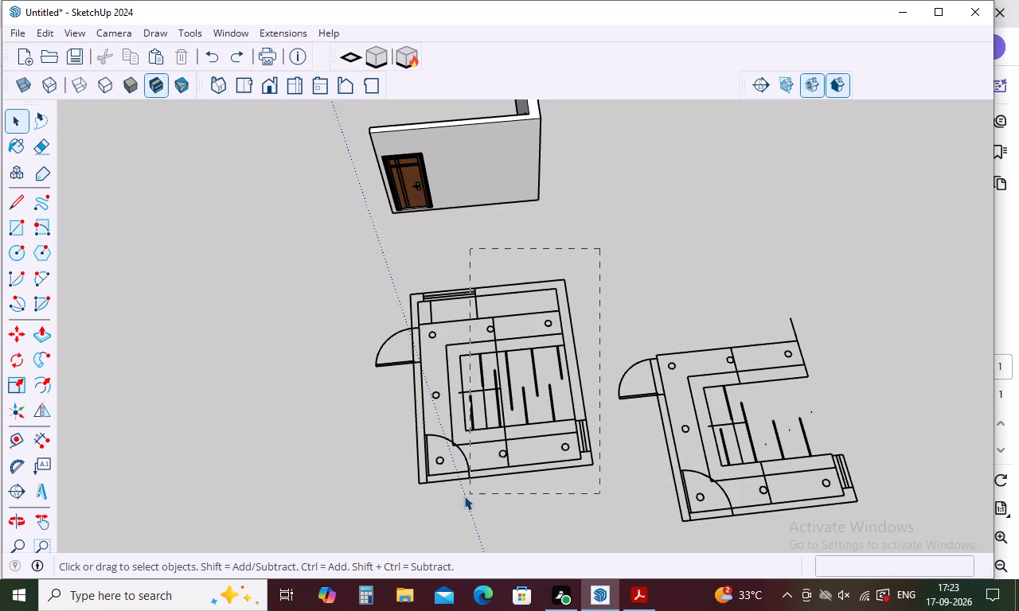
left_click_drag(464, 496, 373, 501)
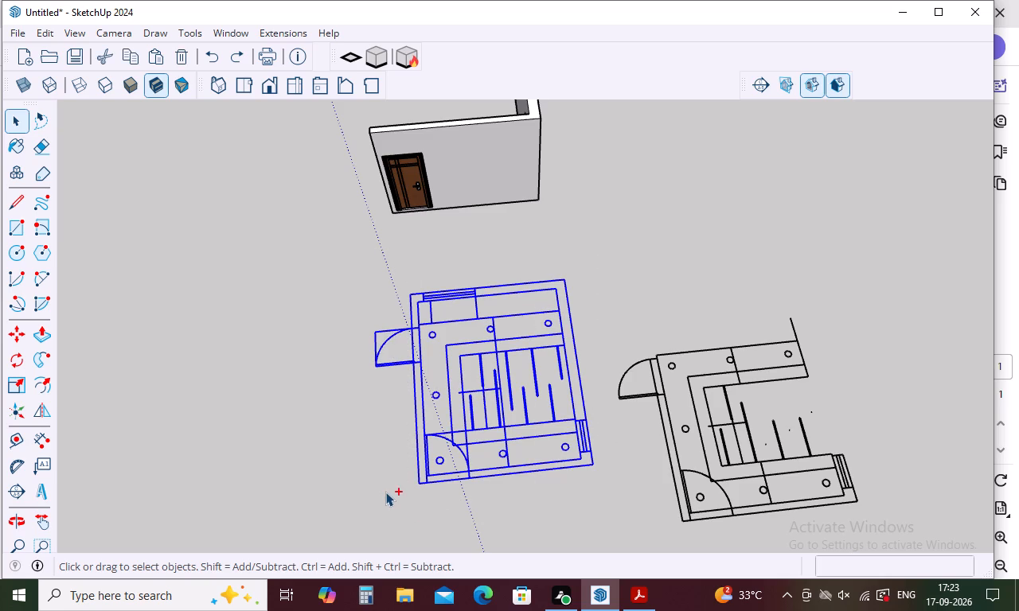
key("ctrl+c")
key("ctrl+v")
left_click(119, 296)
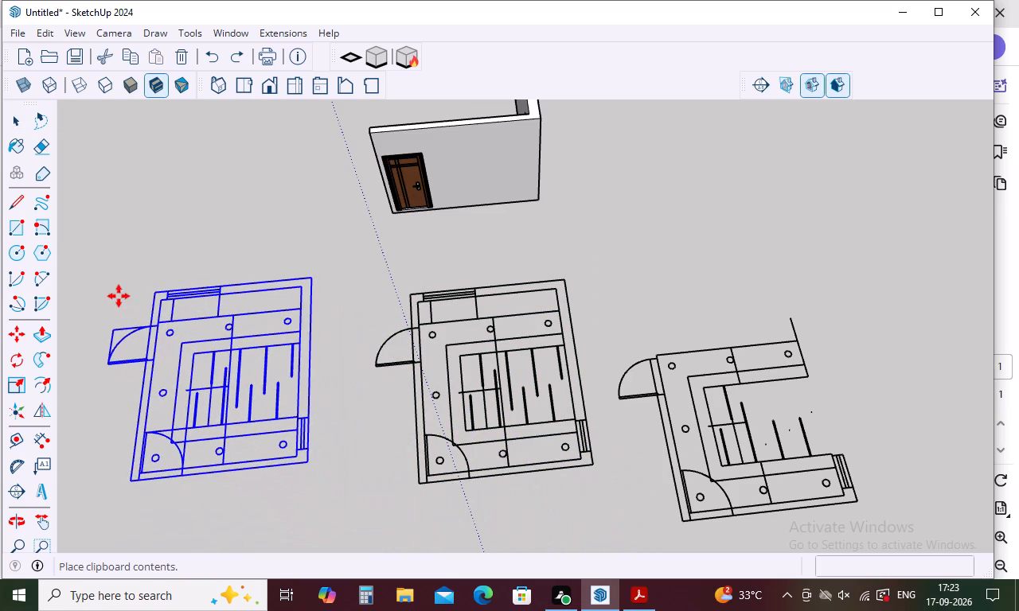
scroll(512, 352, "down", 4)
middle_click_drag(504, 367, 531, 338)
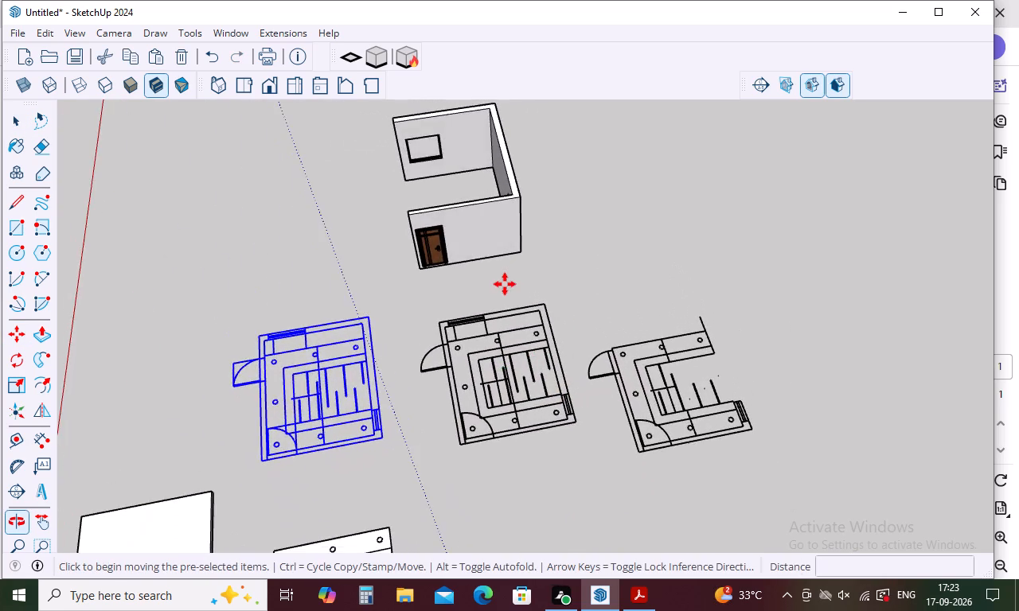
scroll(505, 284, "down", 4)
scroll(371, 399, "up", 6)
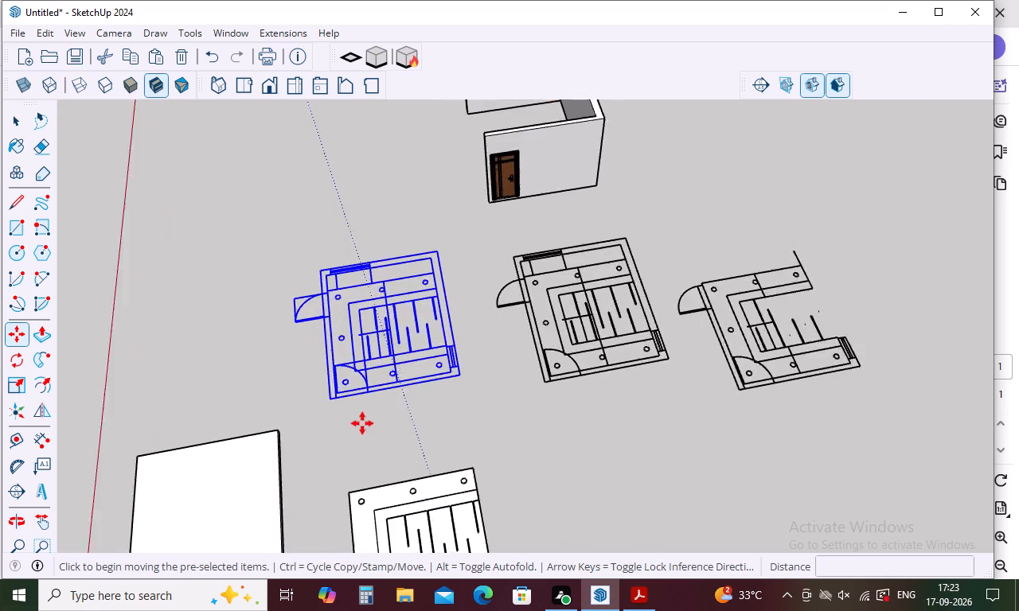
scroll(362, 423, "up", 2)
key("Escape")
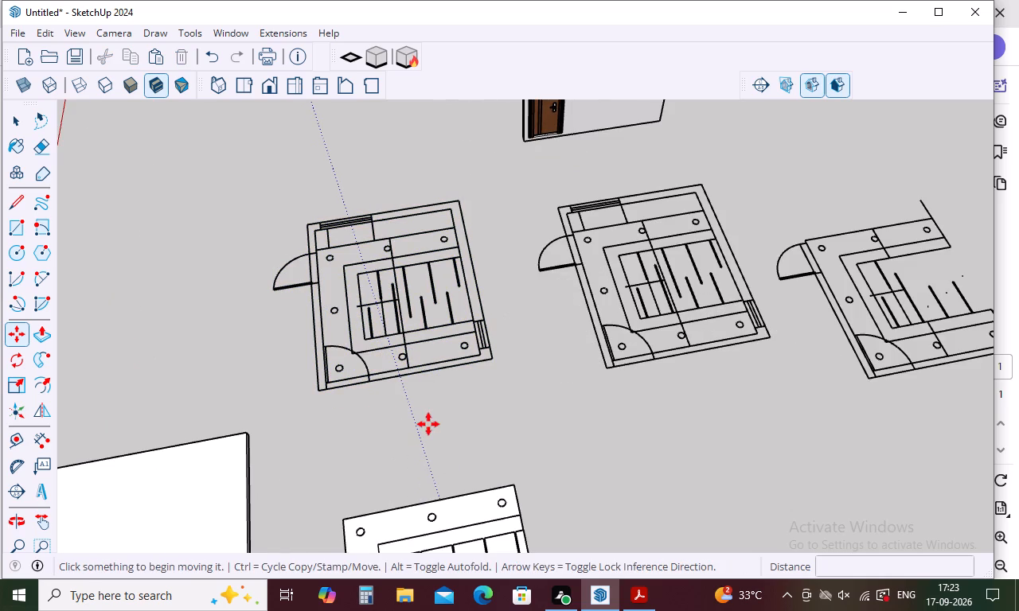
Erase the side wall lines, interior strip lines, corner arc and inner counter edges from the new floor plan copy.
key("e")
left_click_drag(478, 242, 412, 251)
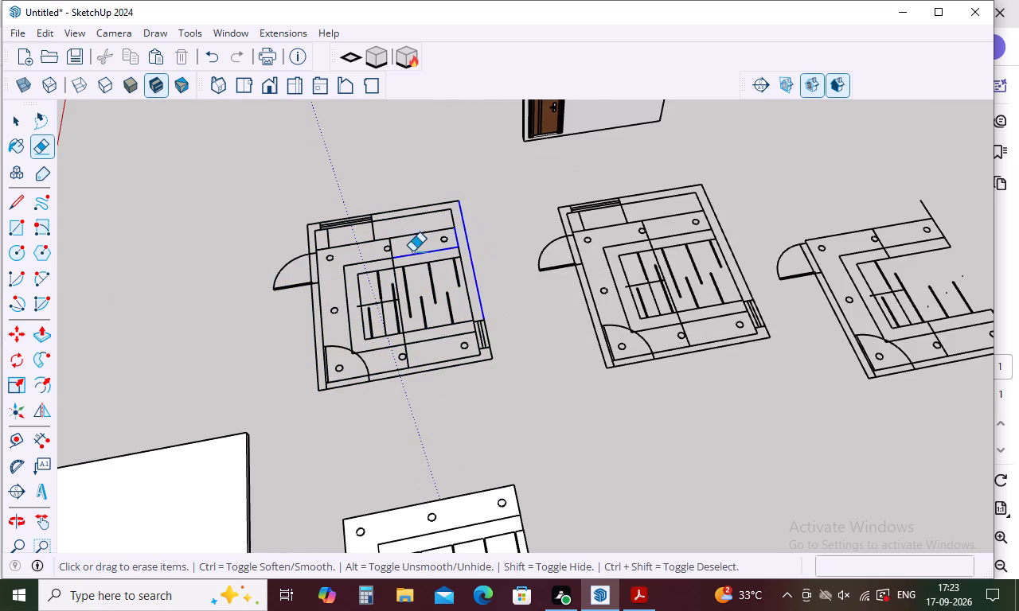
left_click_drag(412, 251, 326, 270)
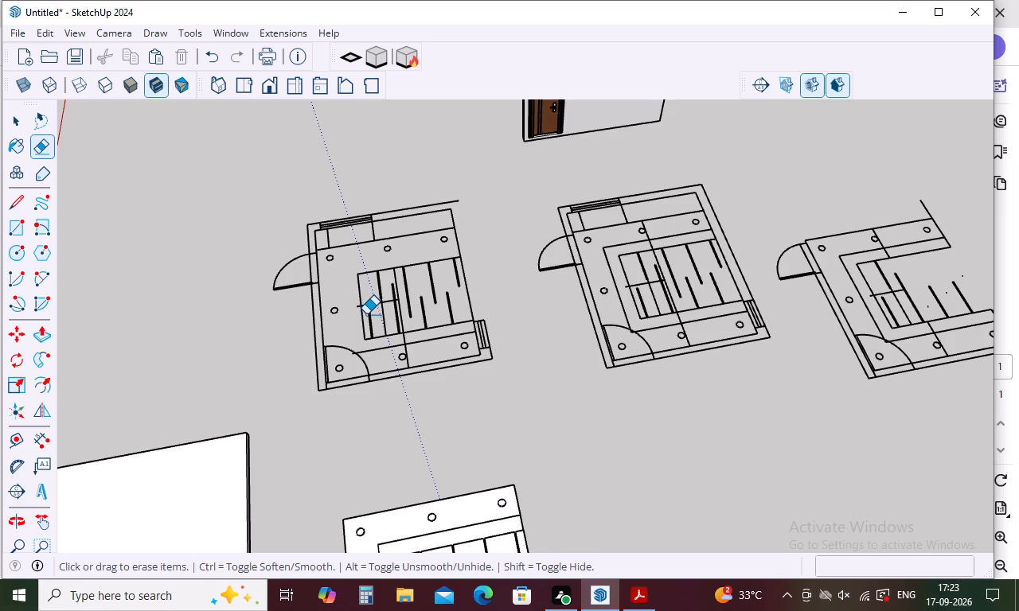
left_click_drag(486, 302, 339, 343)
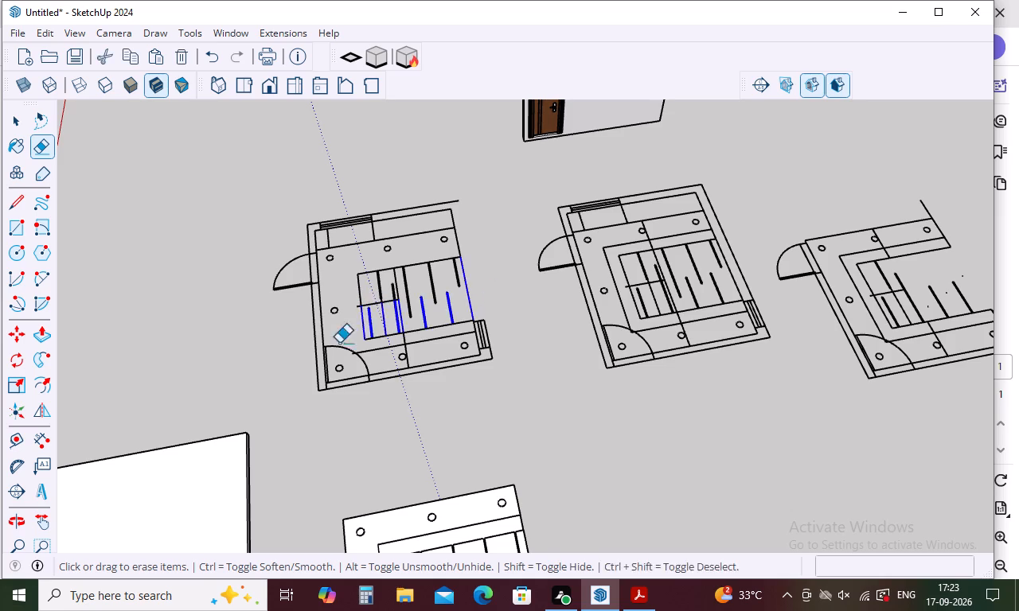
left_click_drag(339, 343, 324, 348)
left_click_drag(478, 278, 306, 304)
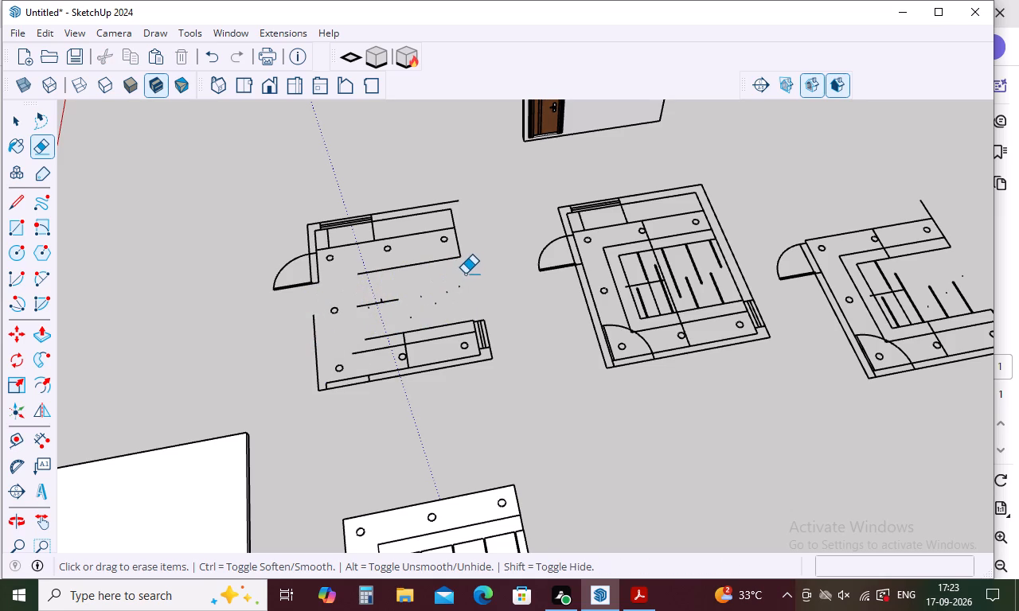
left_click_drag(485, 253, 395, 274)
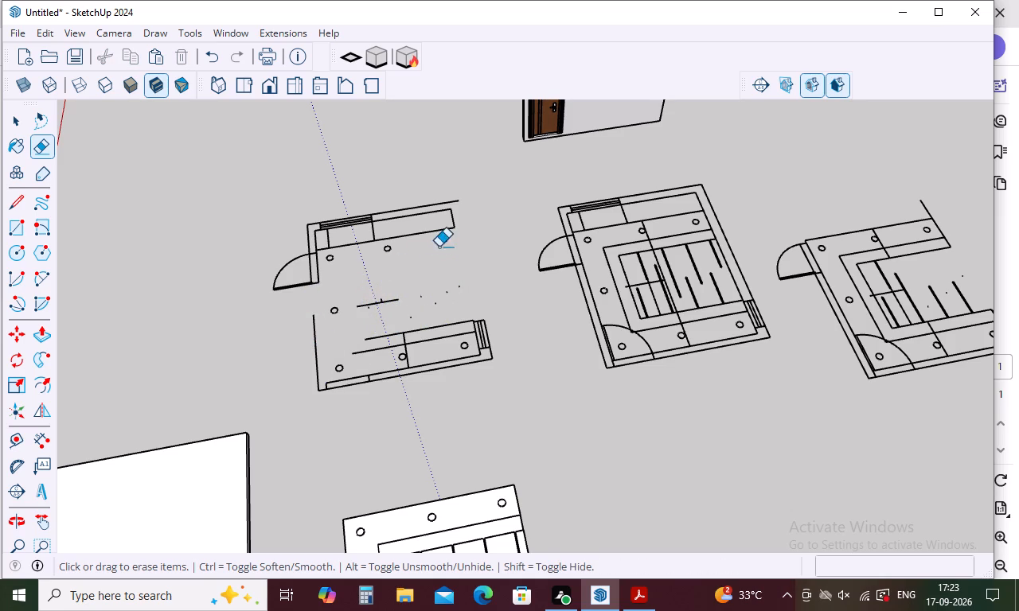
Erase the circles below the new copy's upper strip, the door swing and the outer wall line beside it.
left_click(443, 243)
left_click_drag(386, 252, 365, 291)
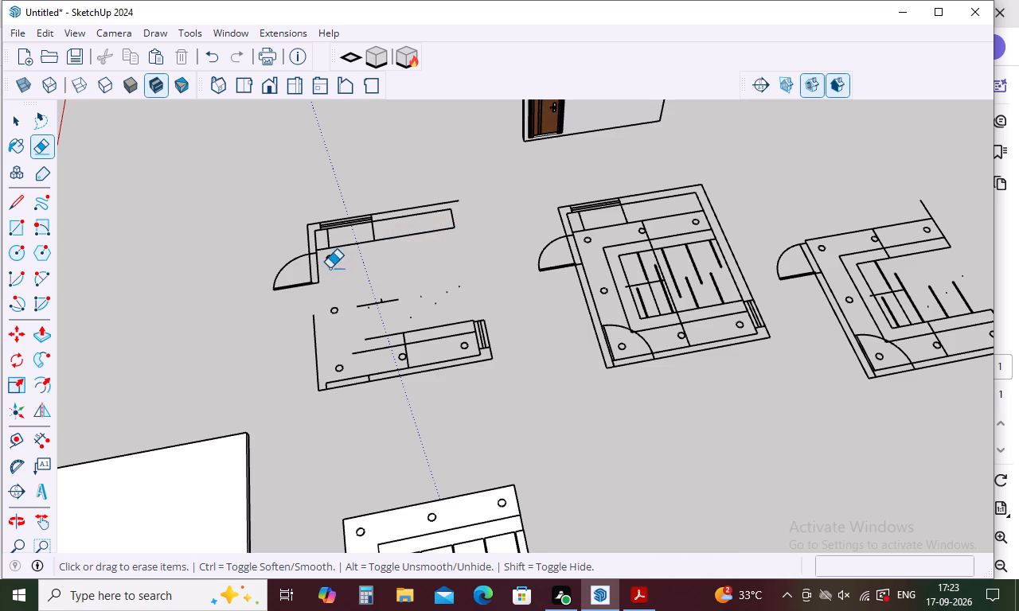
left_click_drag(330, 262, 326, 290)
left_click_drag(327, 267, 267, 300)
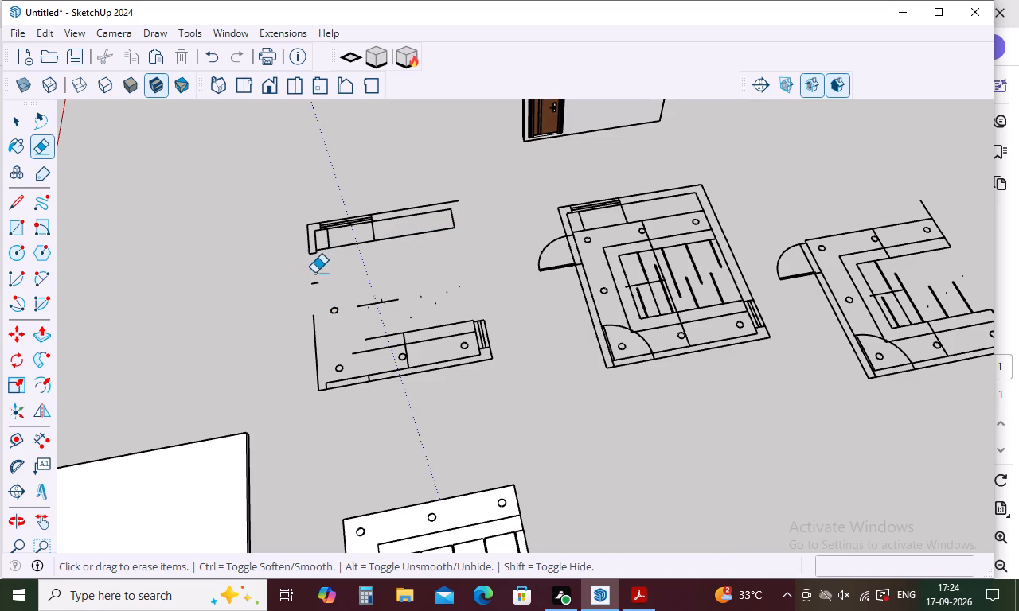
left_click(310, 255)
Erase the window lines, outer wall lines and short stubs around the upper strip, keeping the strip and its dividers.
scroll(304, 240, "up", 10)
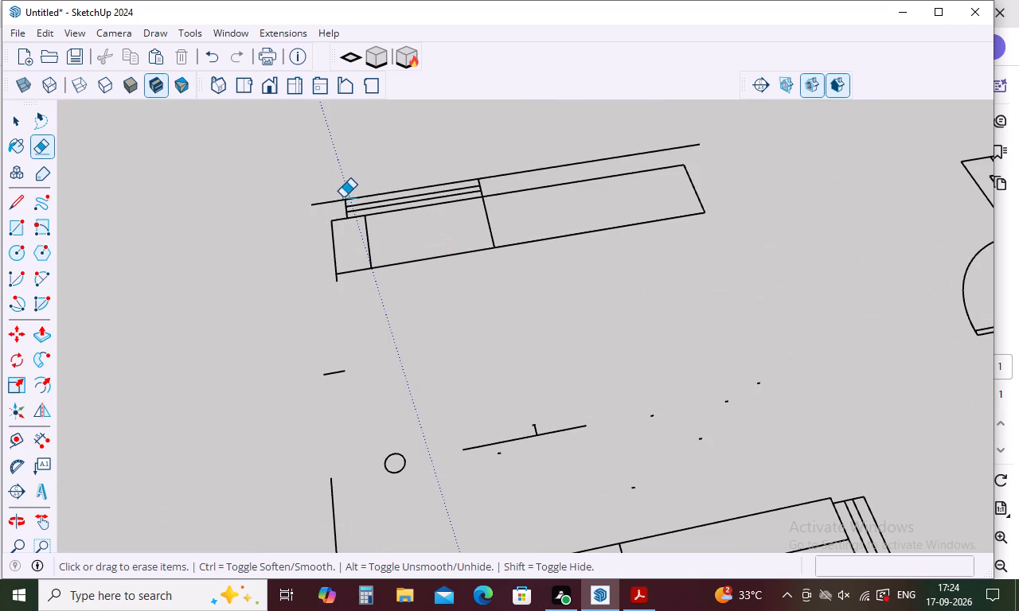
left_click(343, 197)
left_click(356, 209)
left_click(367, 209)
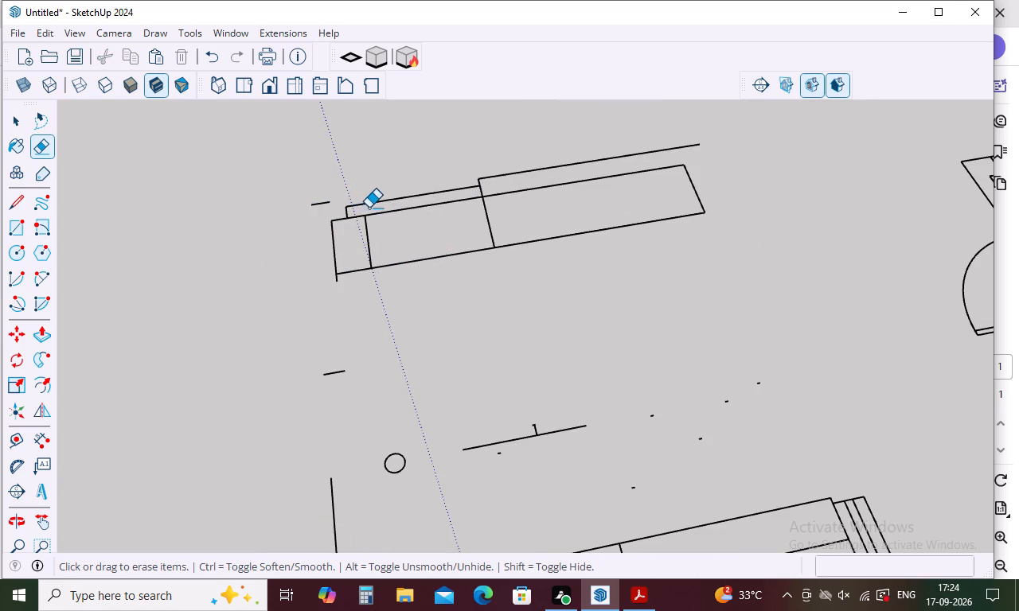
left_click(356, 208)
left_click(346, 212)
left_click(325, 206)
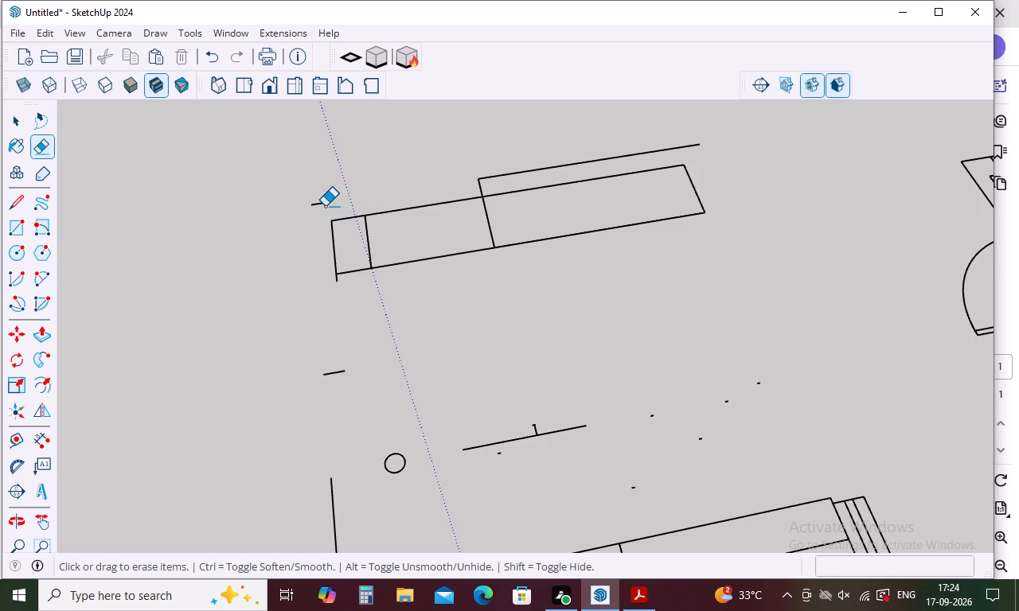
left_click(486, 193)
left_click(496, 177)
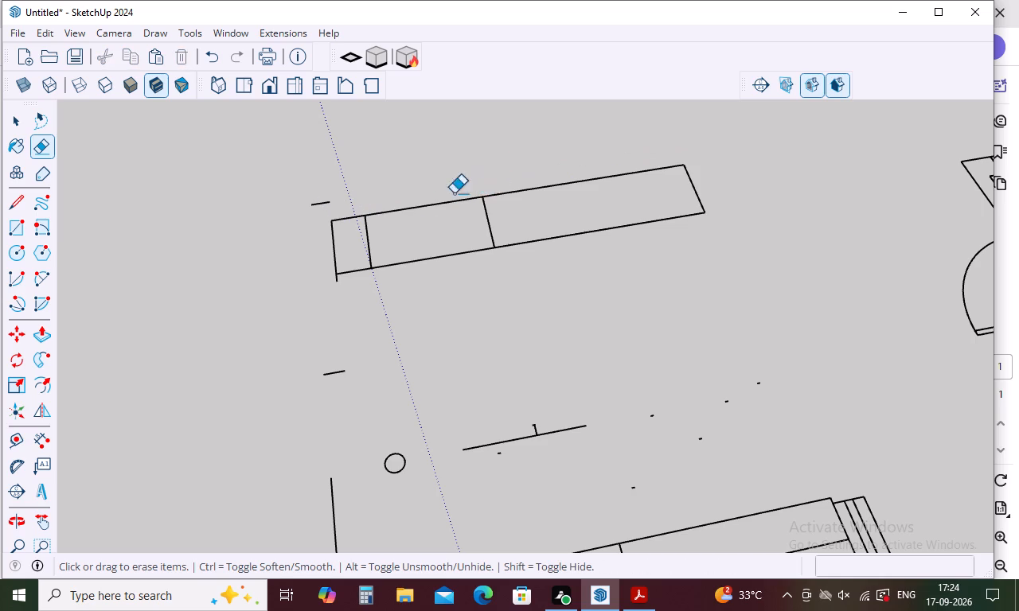
left_click_drag(325, 200, 307, 213)
scroll(340, 293, "up", 5)
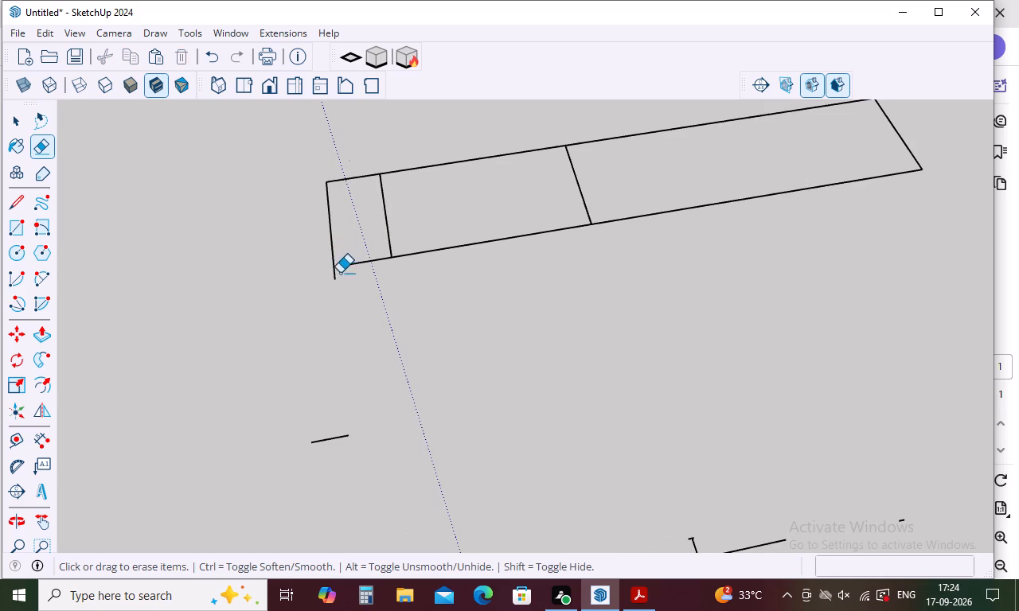
left_click_drag(339, 277, 302, 285)
Erase the leftover circle, short lines and tiny strip-end fragments in the middle of the same plan copy.
scroll(301, 271, "down", 10)
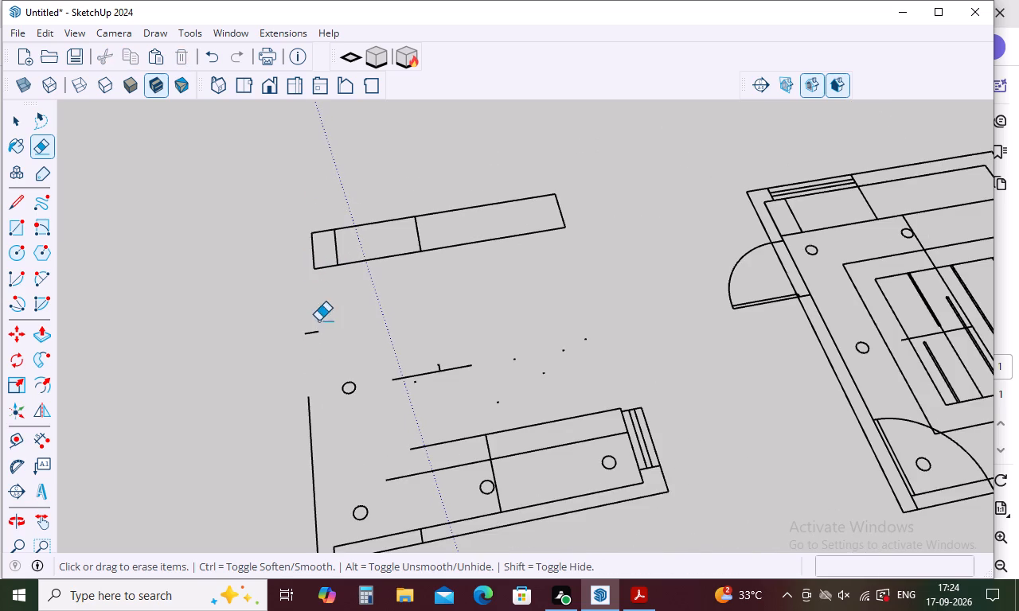
left_click_drag(318, 321, 313, 352)
left_click_drag(348, 379, 345, 407)
left_click_drag(455, 349, 427, 411)
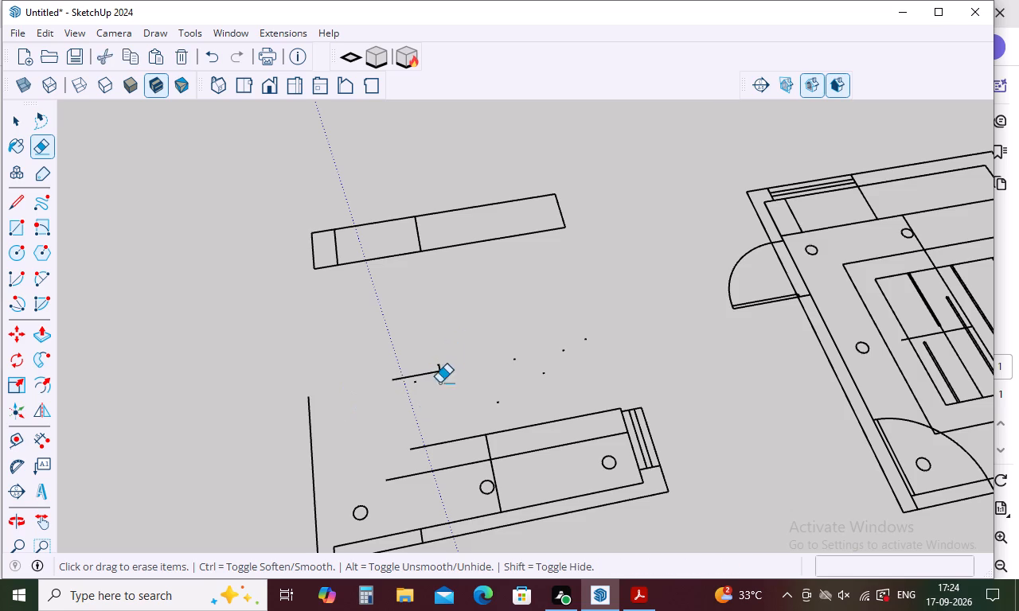
left_click_drag(434, 361, 416, 415)
left_click_drag(433, 364, 419, 426)
left_click_drag(446, 369, 427, 397)
left_click_drag(615, 331, 599, 339)
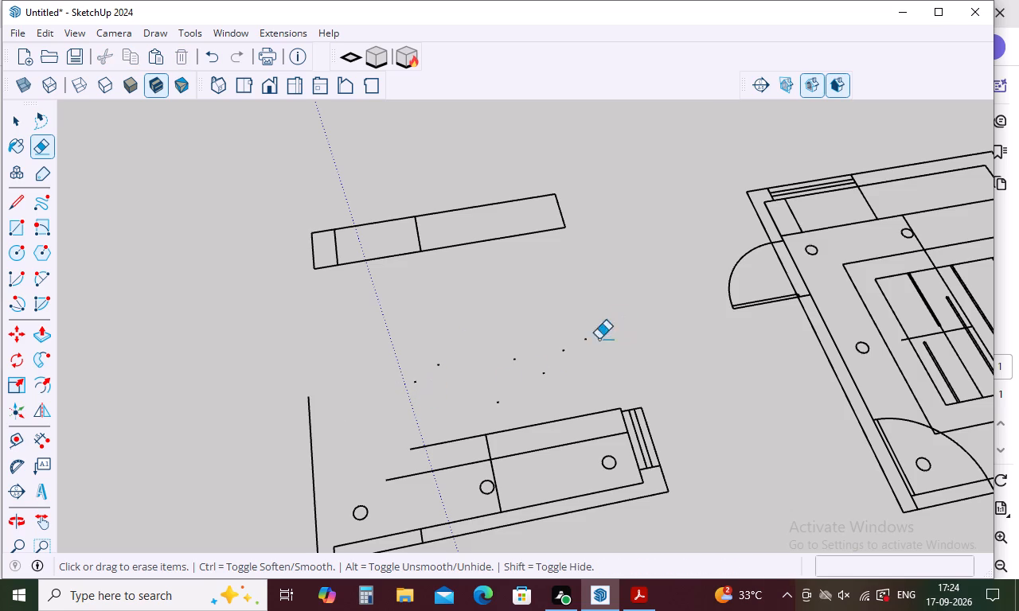
left_click_drag(599, 339, 475, 428)
left_click_drag(578, 339, 523, 392)
left_click_drag(588, 340, 568, 364)
left_click_drag(520, 356, 506, 399)
left_click_drag(438, 372, 425, 383)
left_click_drag(439, 363, 430, 397)
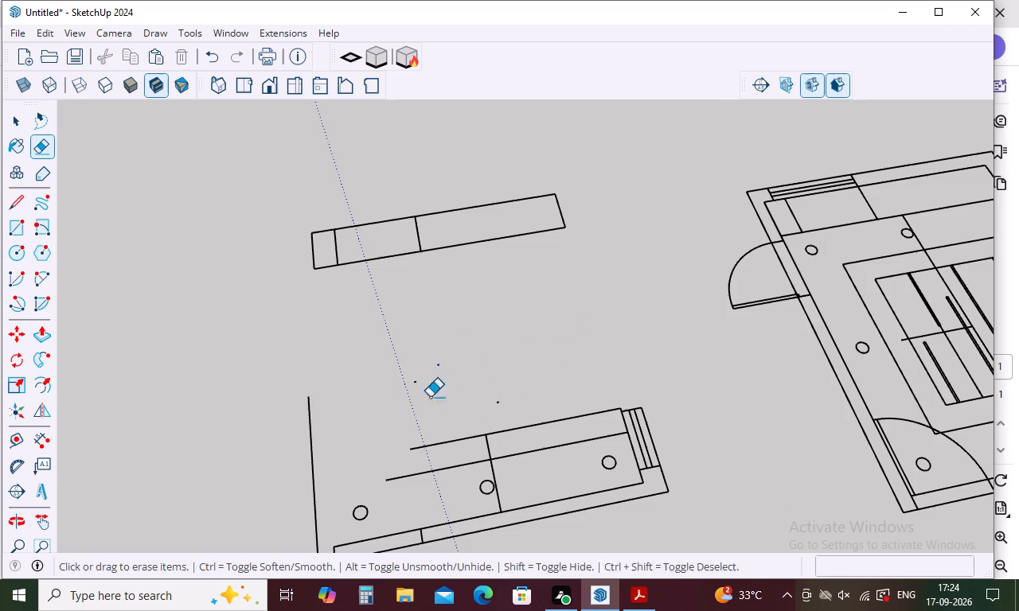
left_click_drag(430, 397, 421, 405)
left_click_drag(419, 371, 405, 422)
left_click_drag(508, 388, 479, 436)
Erase the lower counter lines, window, two circles and corner wall lines on the window side of the same copy.
left_click_drag(486, 427, 480, 488)
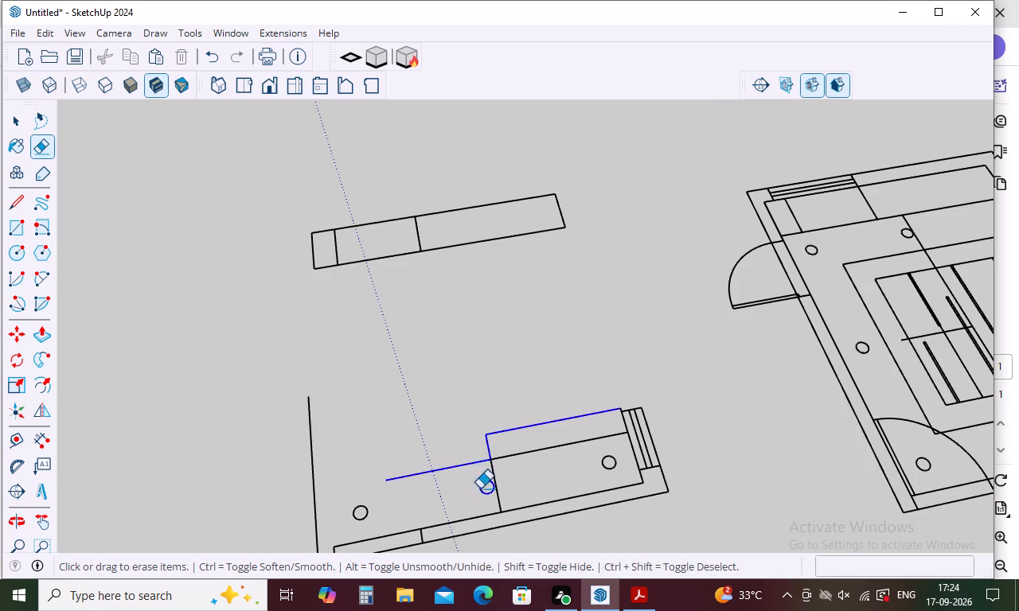
left_click_drag(480, 488, 477, 507)
left_click_drag(626, 399, 615, 504)
left_click_drag(673, 418, 606, 507)
left_click_drag(690, 449, 638, 531)
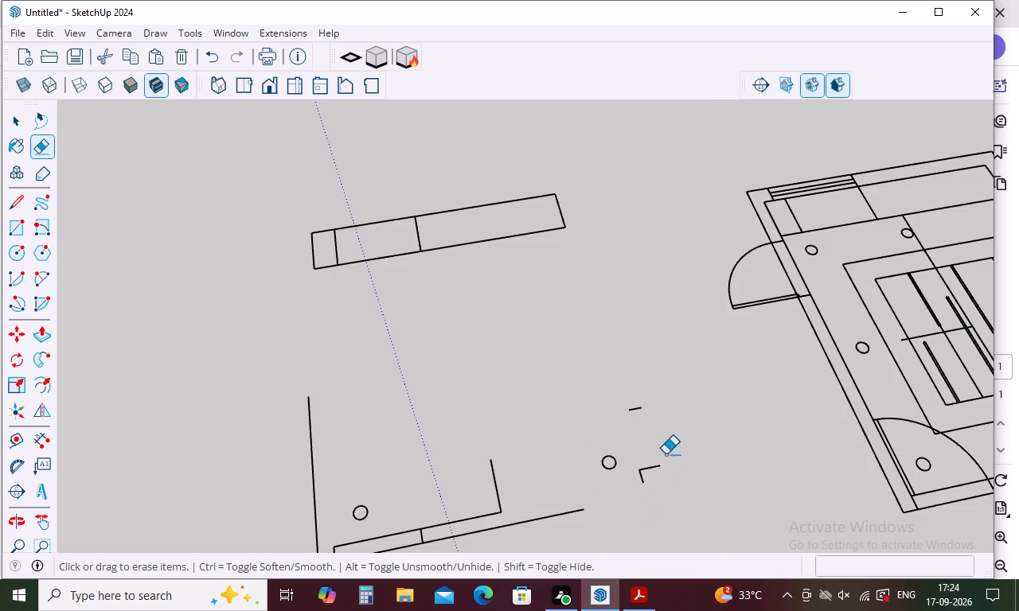
left_click_drag(666, 454, 629, 521)
left_click_drag(667, 452, 618, 537)
left_click_drag(663, 462, 588, 519)
left_click_drag(649, 404, 599, 461)
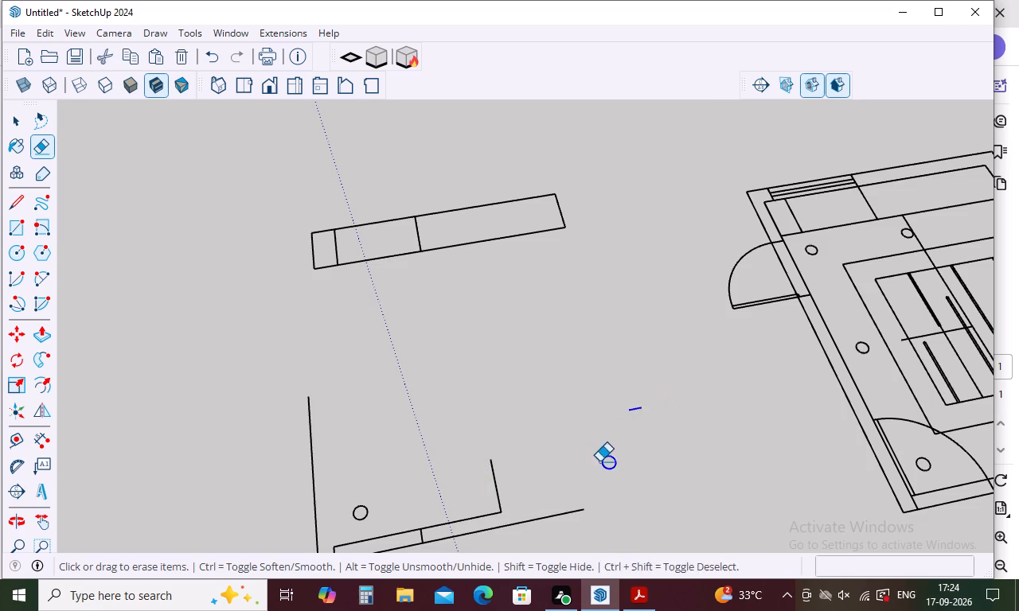
left_click_drag(599, 461, 592, 476)
left_click_drag(618, 446, 519, 517)
left_click_drag(486, 472, 472, 504)
Erase the remaining lower wall lines, circle and stubs so only the divided upper strip is left of this copy.
scroll(540, 351, "down", 5)
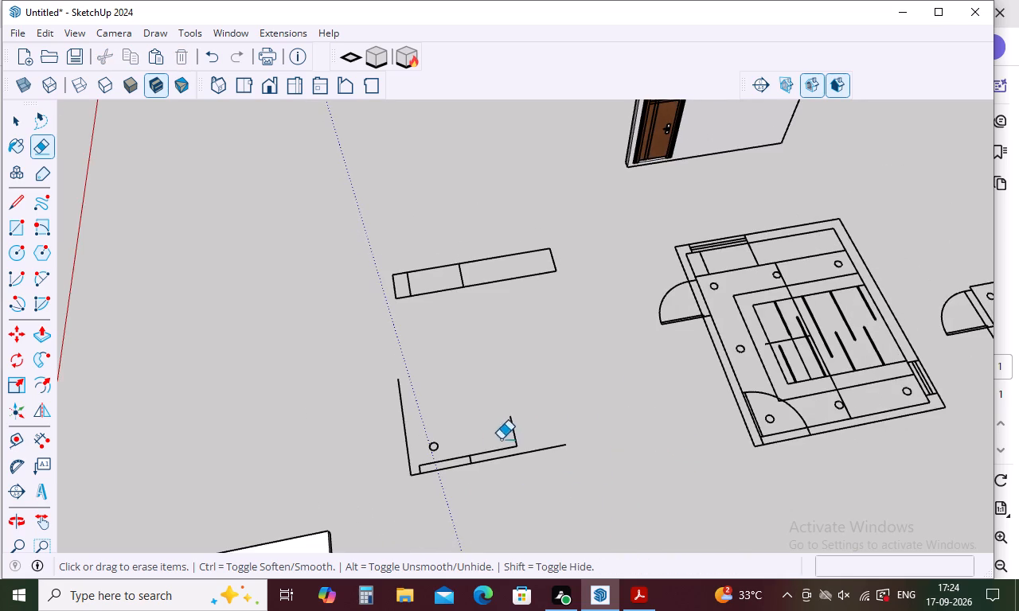
left_click_drag(519, 434, 461, 504)
left_click_drag(472, 444, 443, 500)
left_click_drag(560, 442, 560, 445)
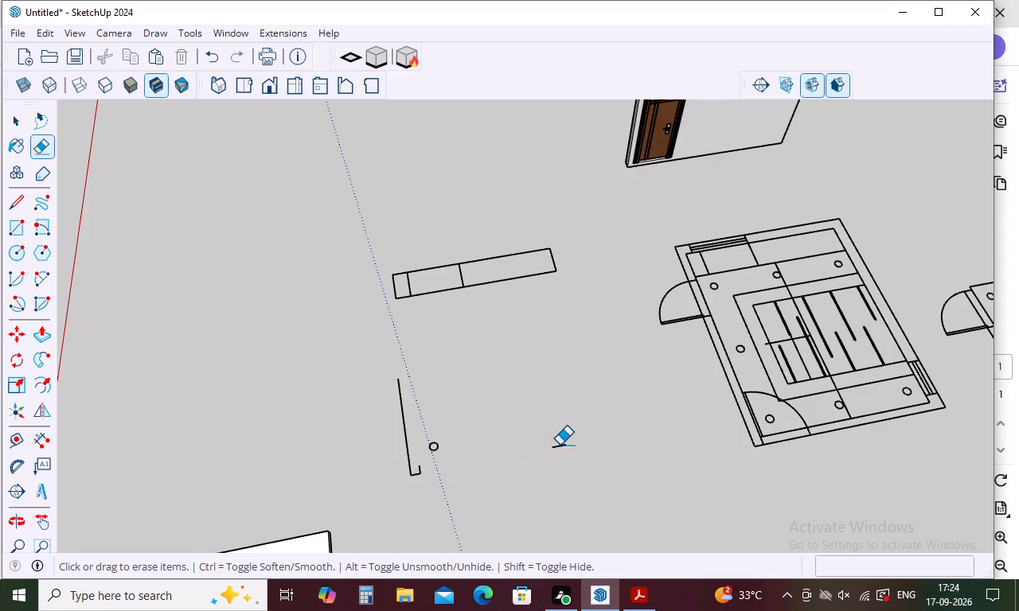
left_click_drag(560, 445, 518, 509)
left_click_drag(442, 446, 404, 473)
left_click_drag(420, 443, 413, 496)
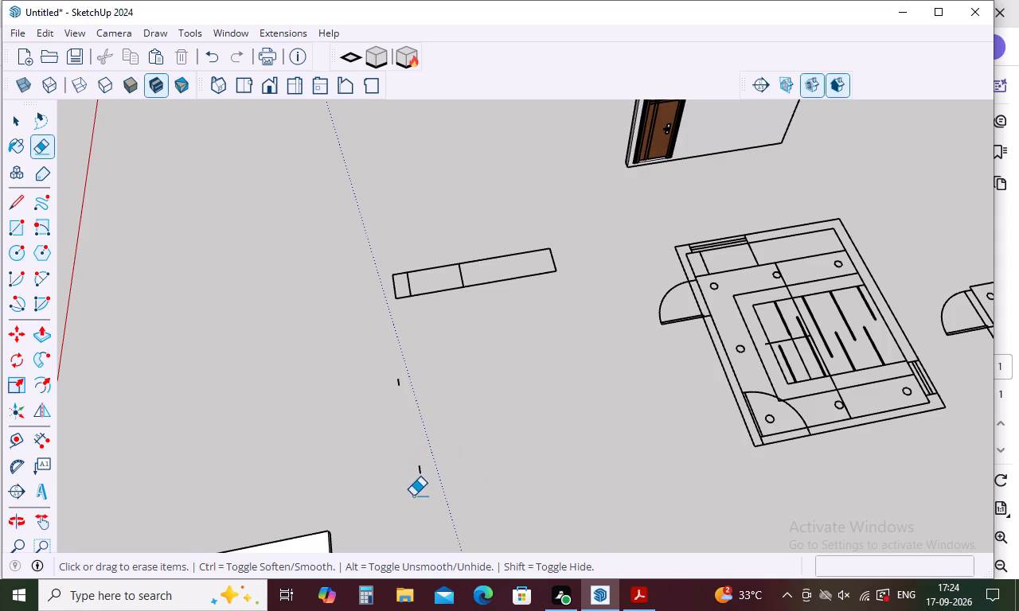
left_click_drag(390, 381, 460, 386)
left_click_drag(412, 448, 428, 492)
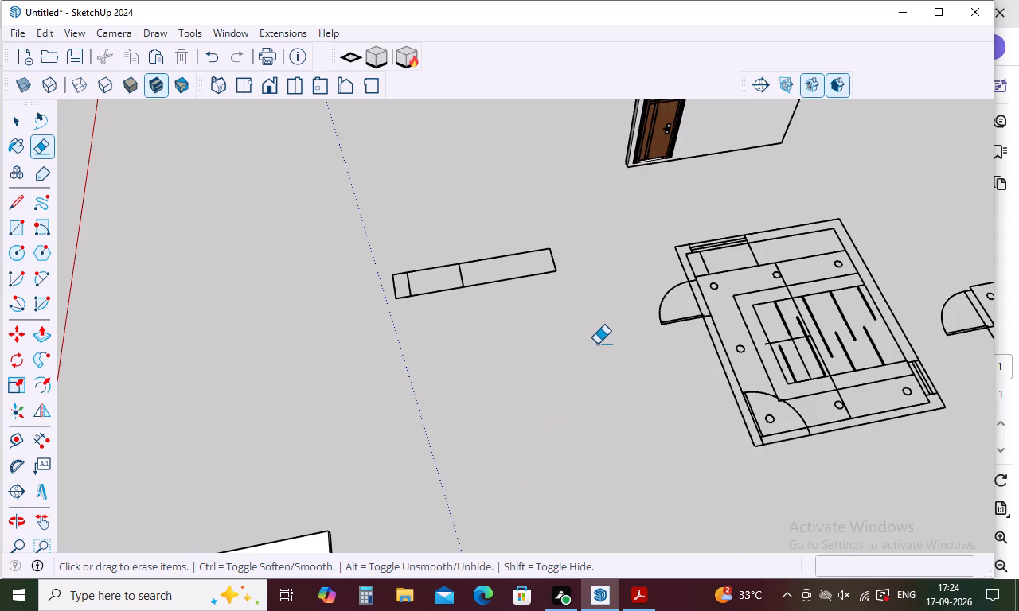
key("Escape")
Draw a rectangle about 610 by 1968 mm over the longest compartment of the isolated strip.
key("r")
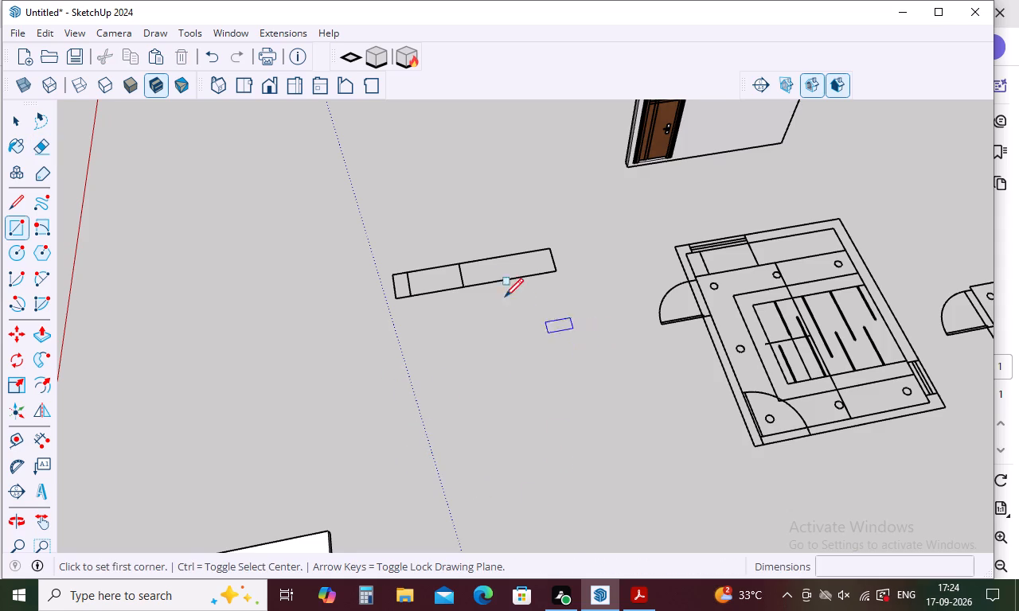
left_click(458, 265)
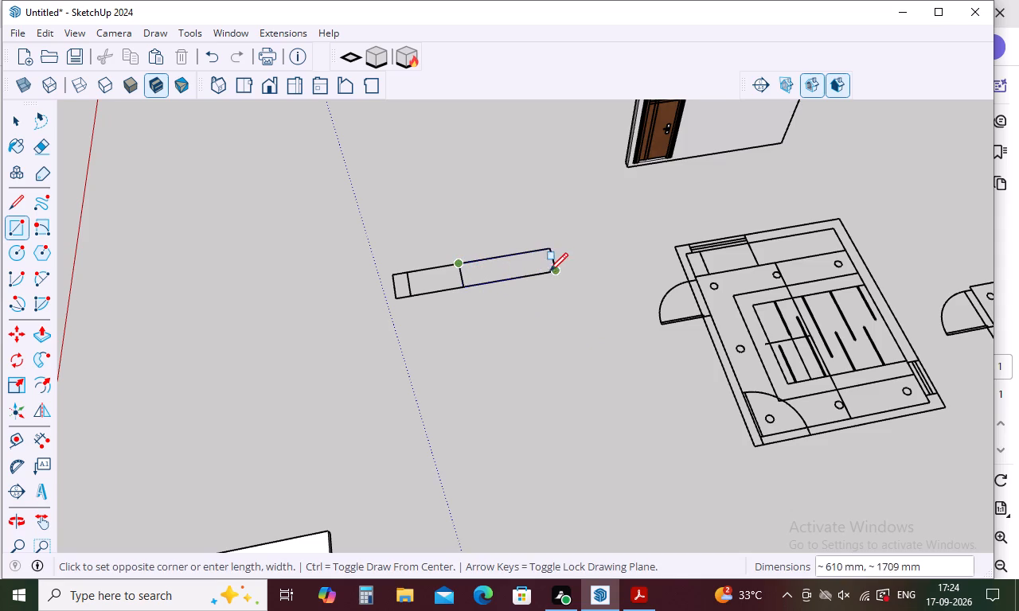
left_click(558, 271)
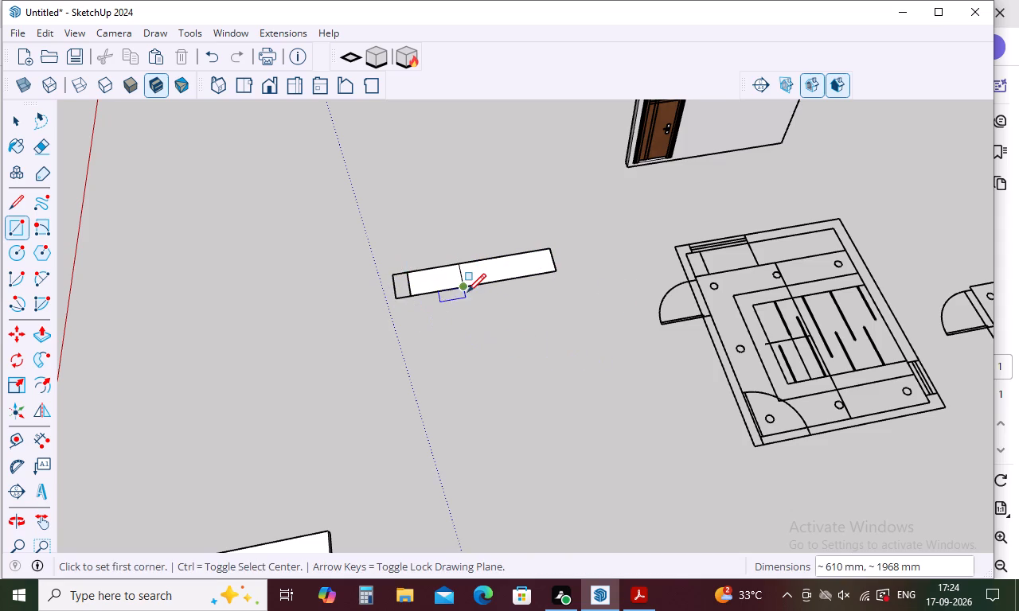
key("Escape")
Erase the two long edges of the strip's middle compartment to separate the filled rectangle from the small end piece.
key("e")
left_click_drag(424, 265, 422, 333)
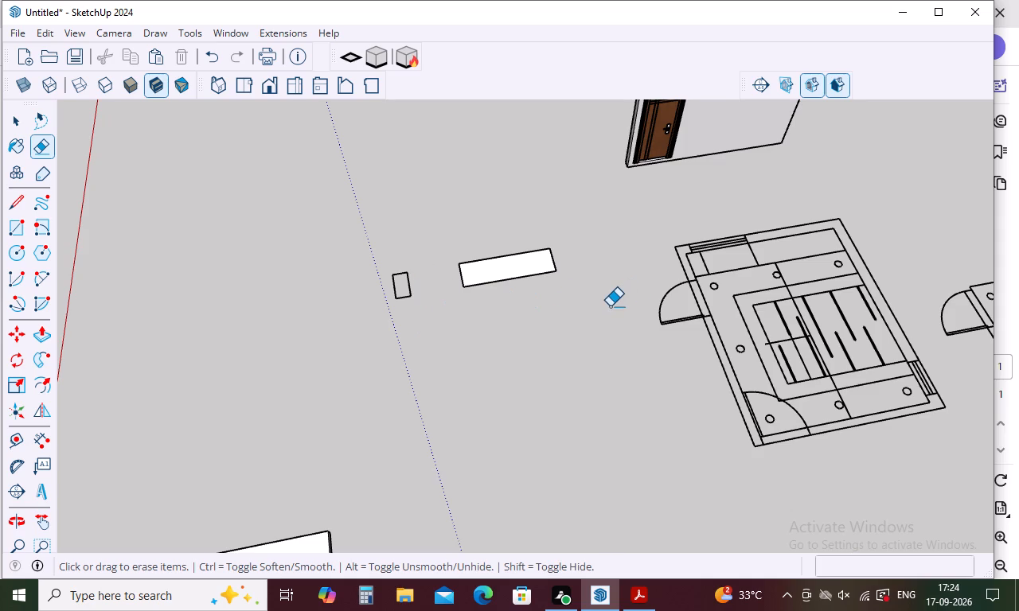
key("Escape")
Make a group from the filled rectangle's face and its edges.
key("p")
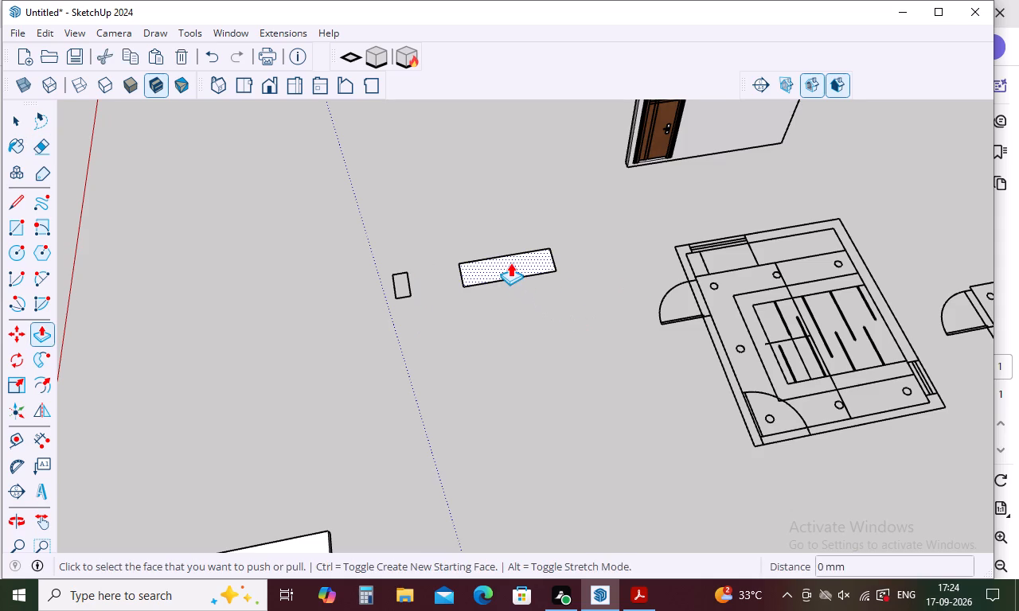
key("space")
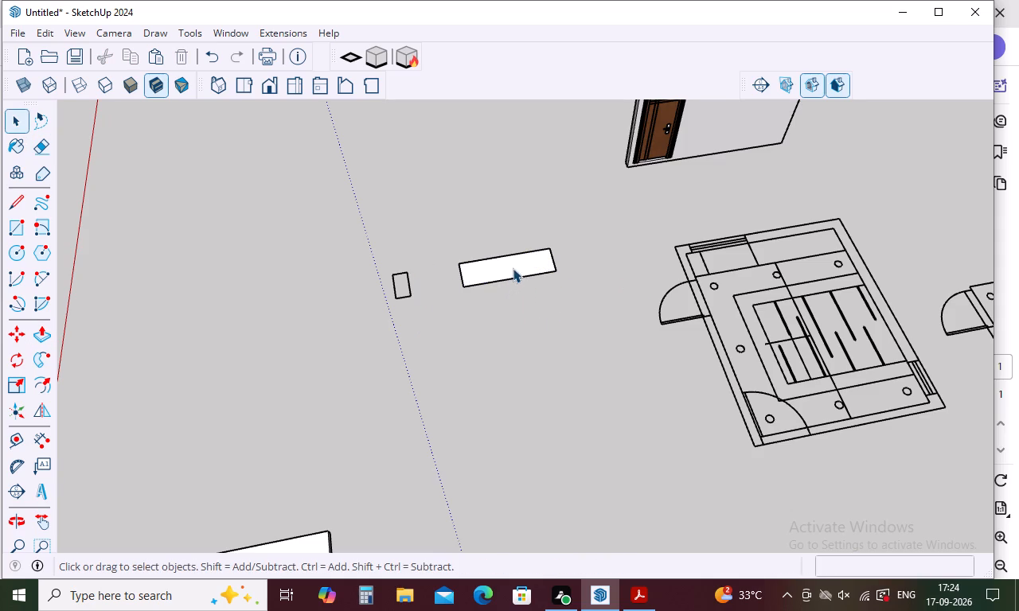
triple_click(513, 268)
right_click(513, 268)
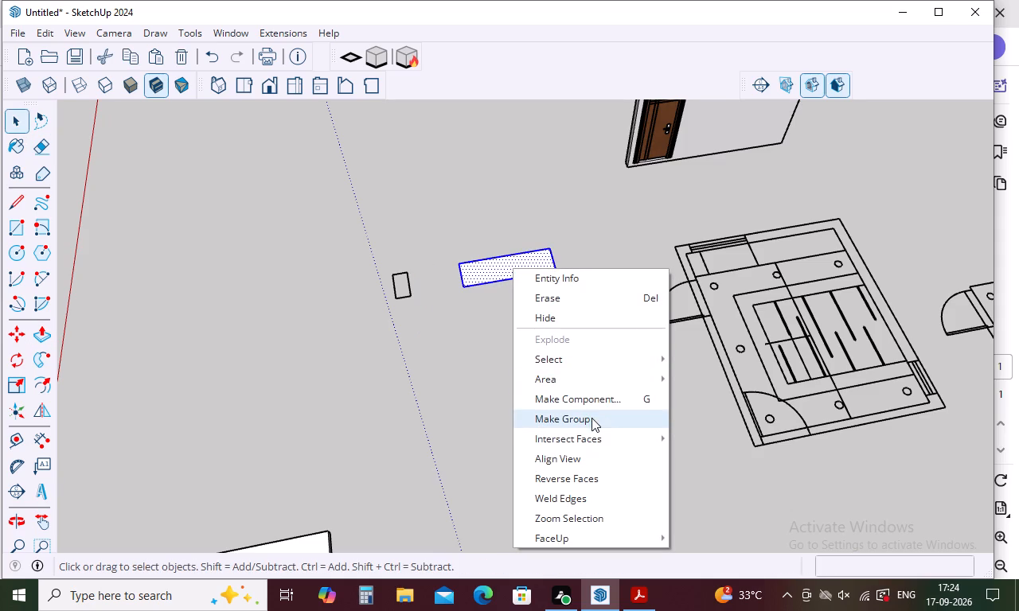
left_click(588, 414)
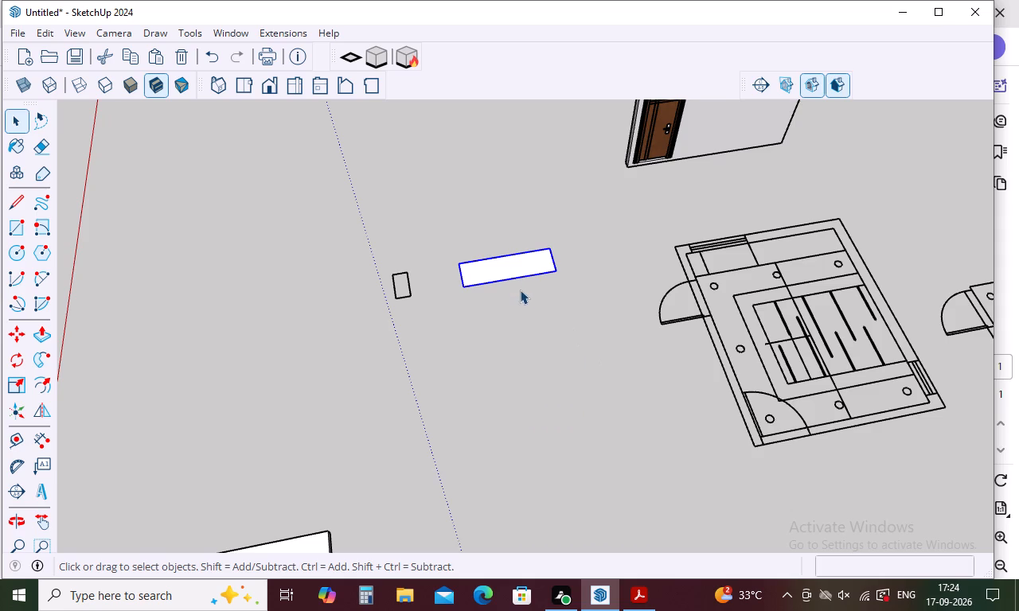
Copy the grouped rectangle about 4744 mm away, placing it in the empty area beyond the strip's small end piece.
key("m")
left_click(465, 288)
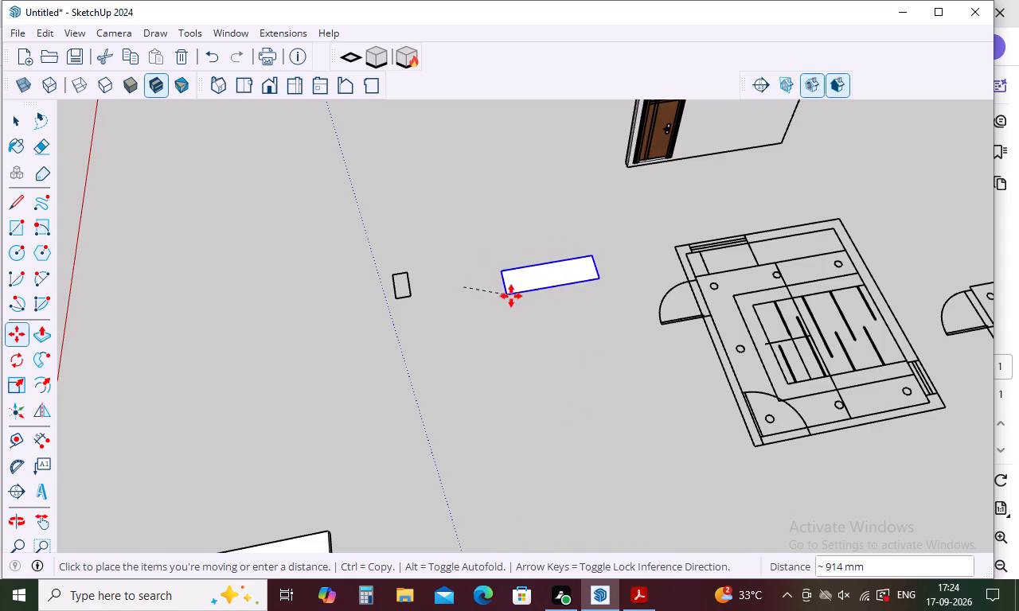
left_click(228, 321)
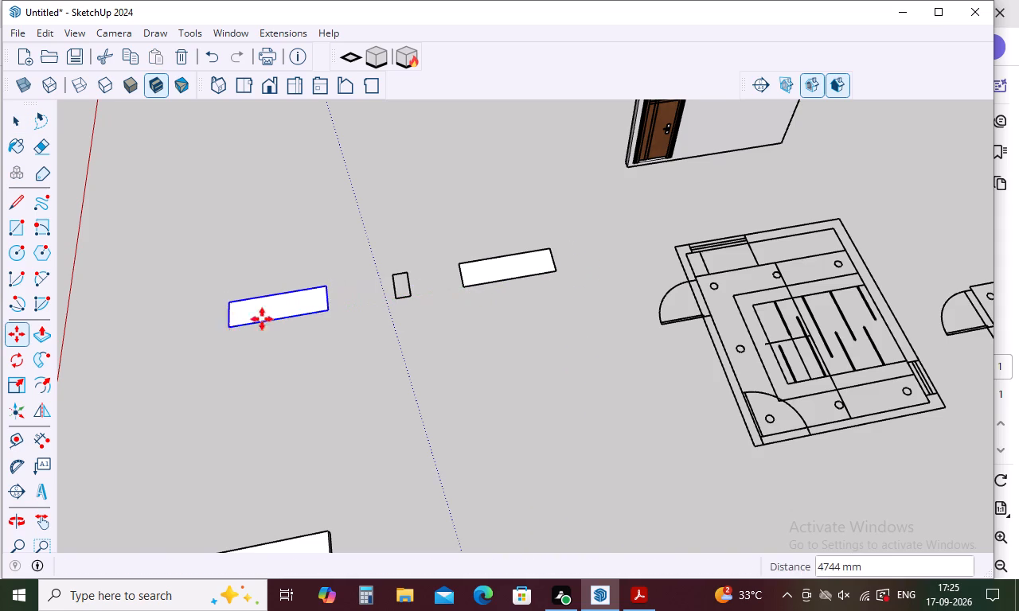
key("space")
Redraw both long edges of the middle compartment, joining the small end piece to the grouped rectangle in the original strip.
key("l")
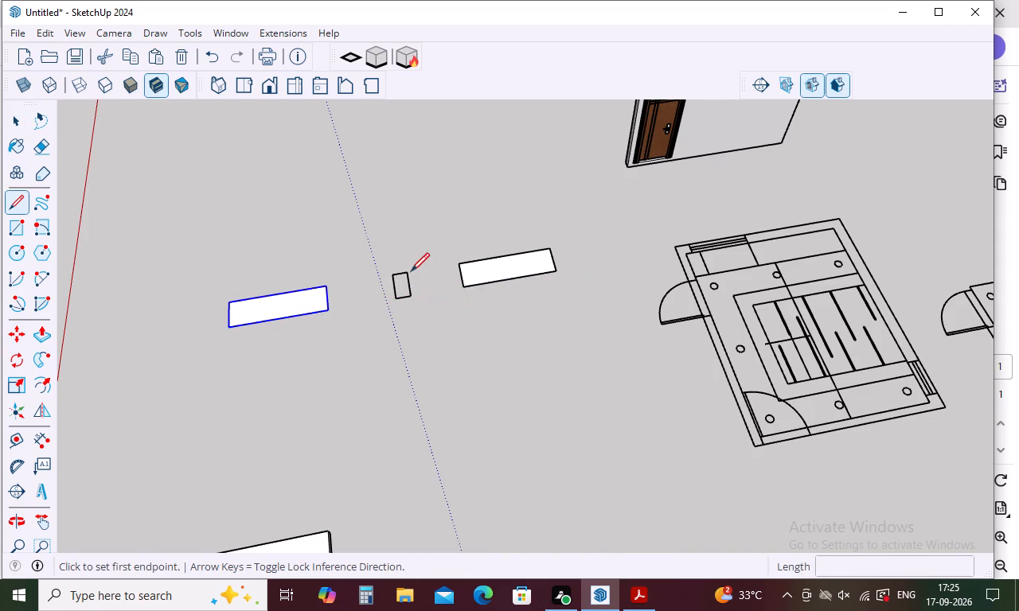
left_click(406, 271)
left_click(457, 260)
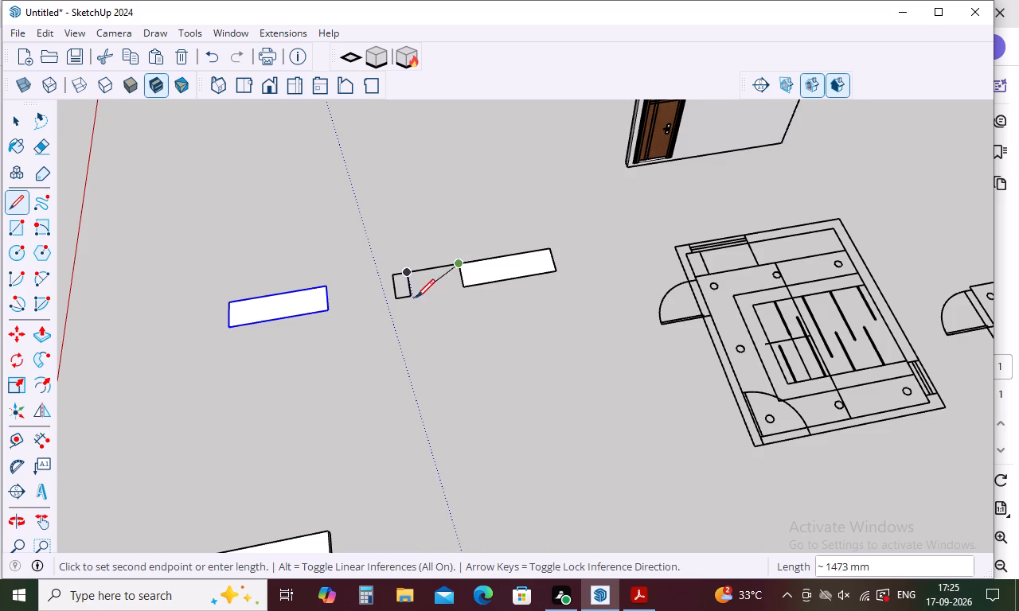
key("space")
key("l")
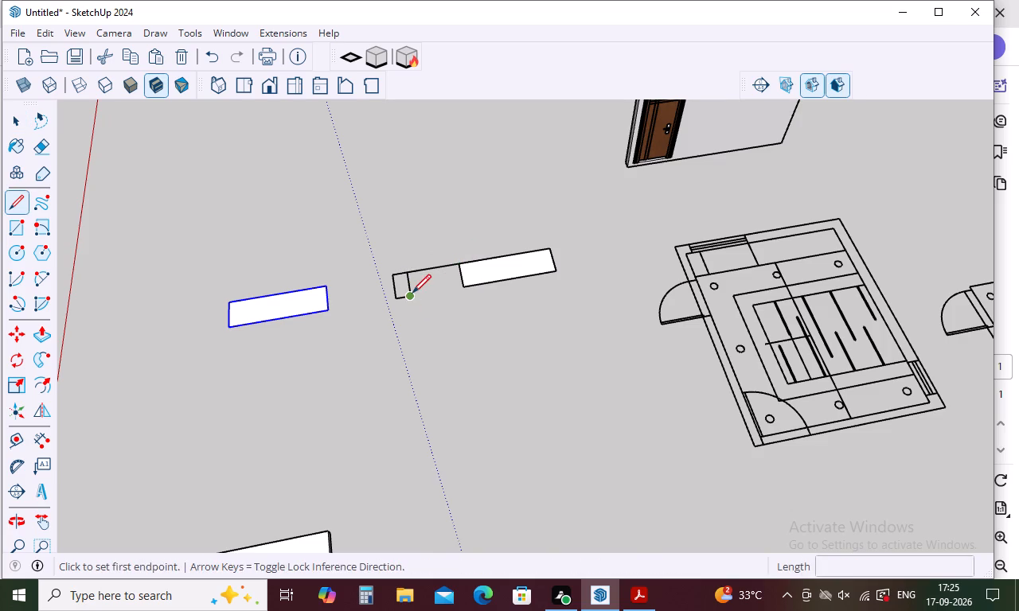
left_click(412, 293)
left_click(464, 283)
key("Escape")
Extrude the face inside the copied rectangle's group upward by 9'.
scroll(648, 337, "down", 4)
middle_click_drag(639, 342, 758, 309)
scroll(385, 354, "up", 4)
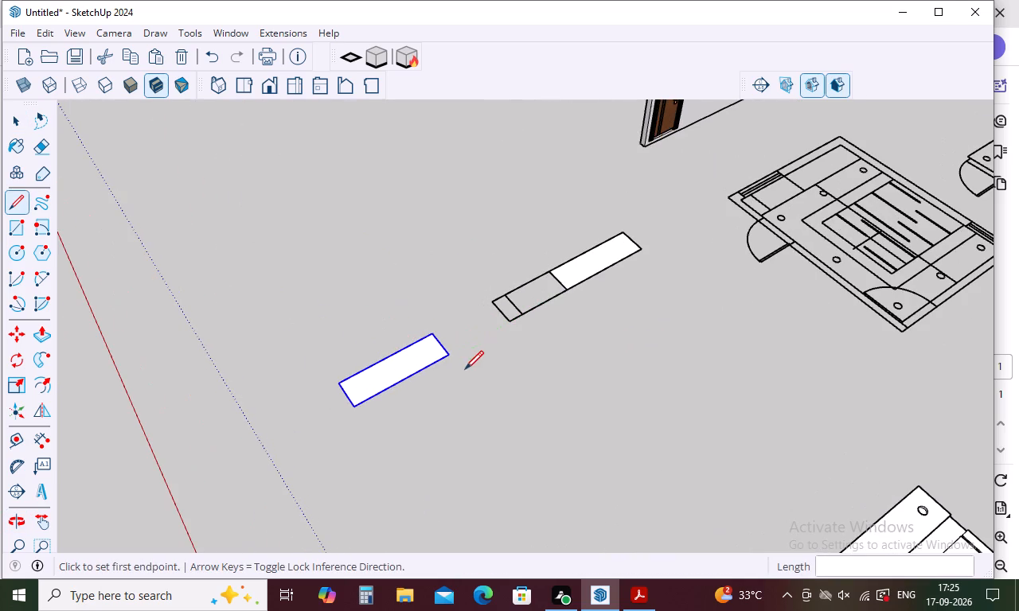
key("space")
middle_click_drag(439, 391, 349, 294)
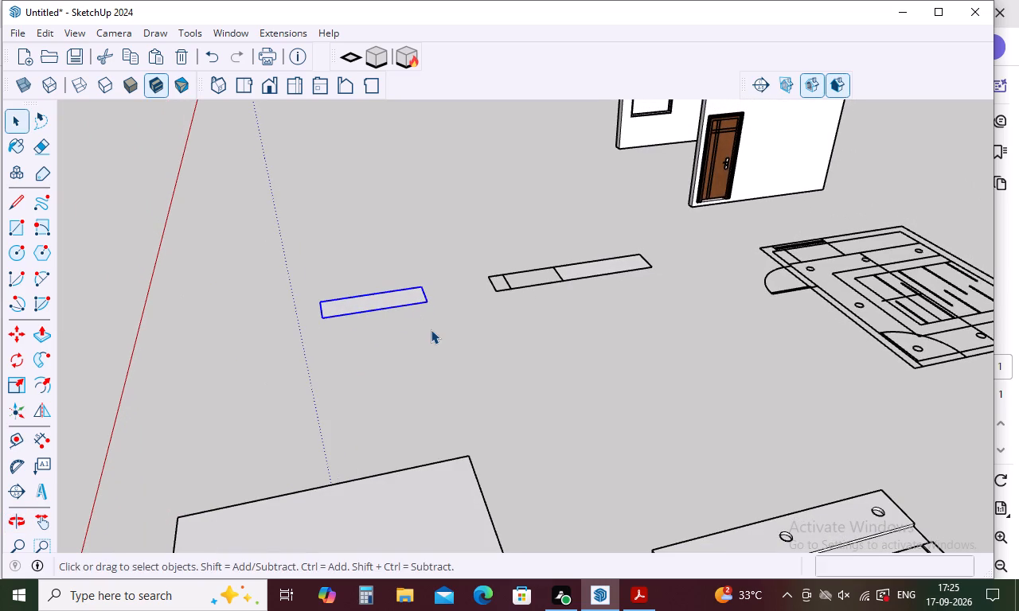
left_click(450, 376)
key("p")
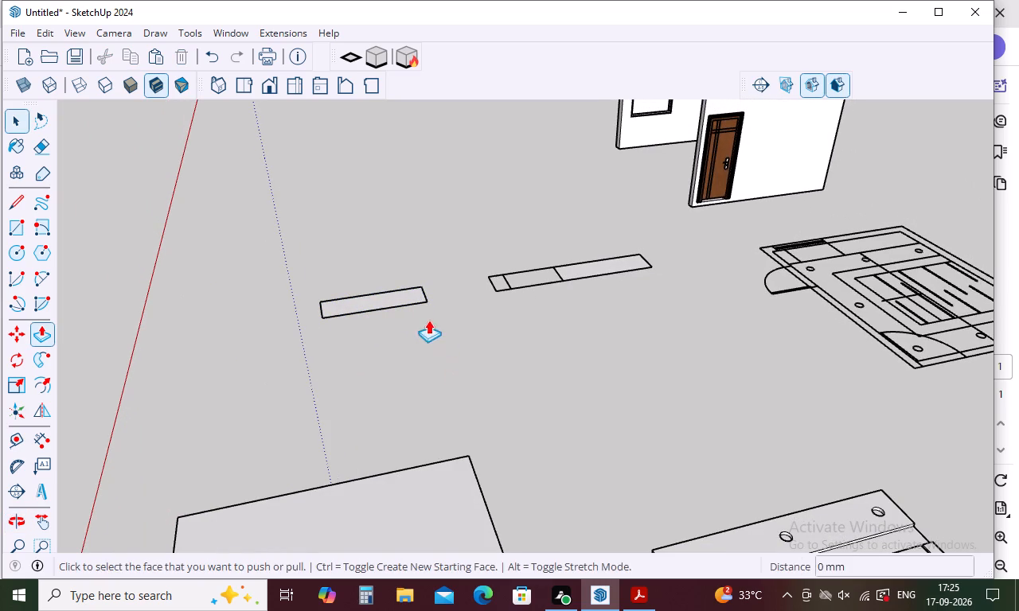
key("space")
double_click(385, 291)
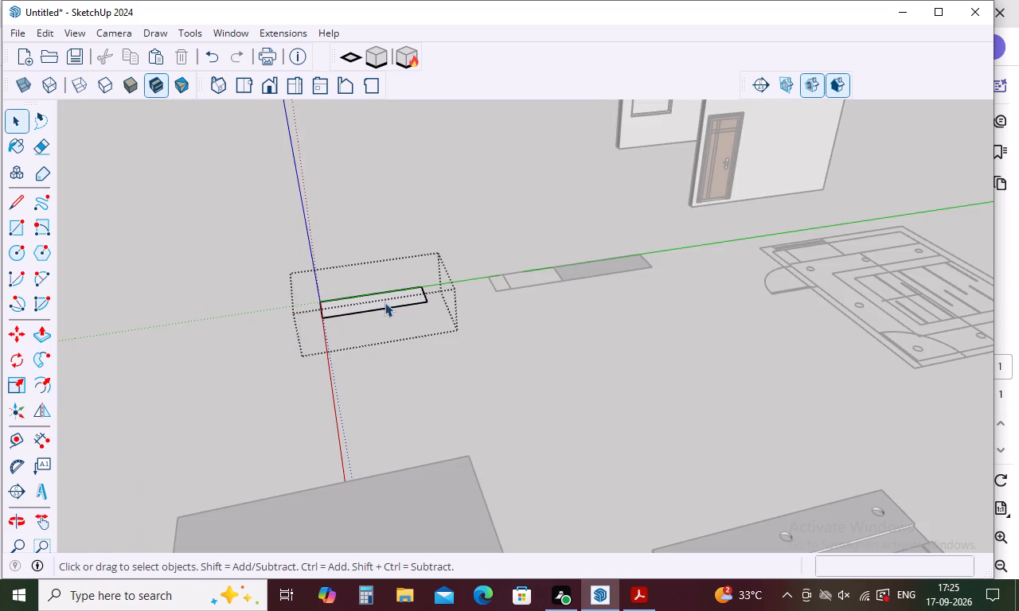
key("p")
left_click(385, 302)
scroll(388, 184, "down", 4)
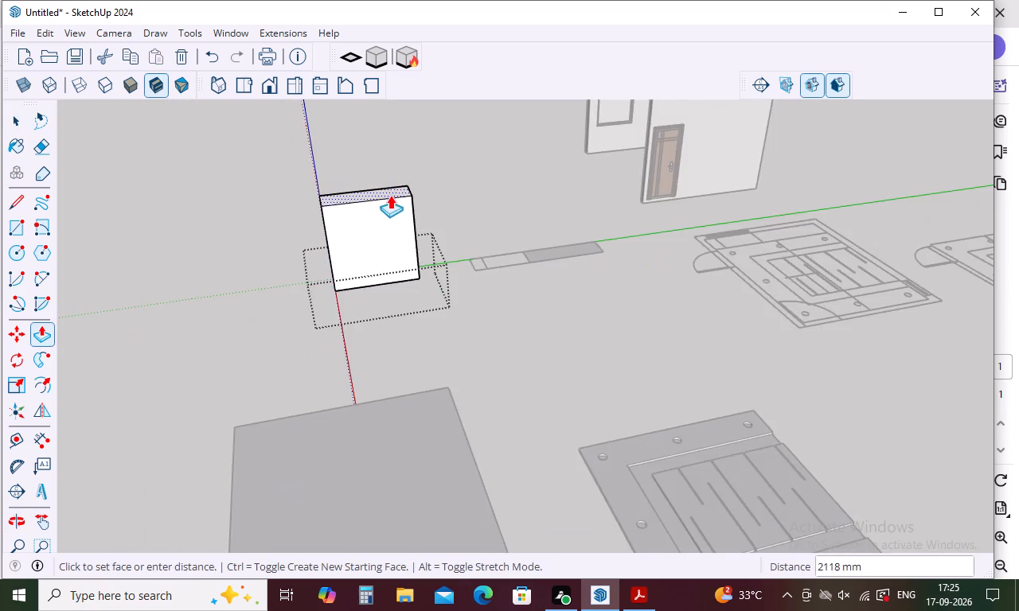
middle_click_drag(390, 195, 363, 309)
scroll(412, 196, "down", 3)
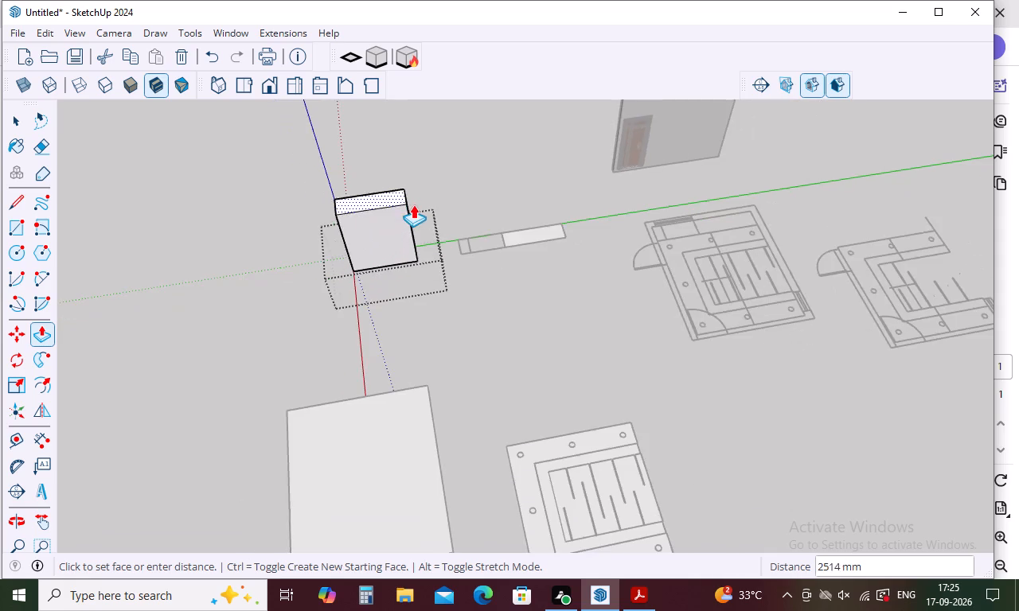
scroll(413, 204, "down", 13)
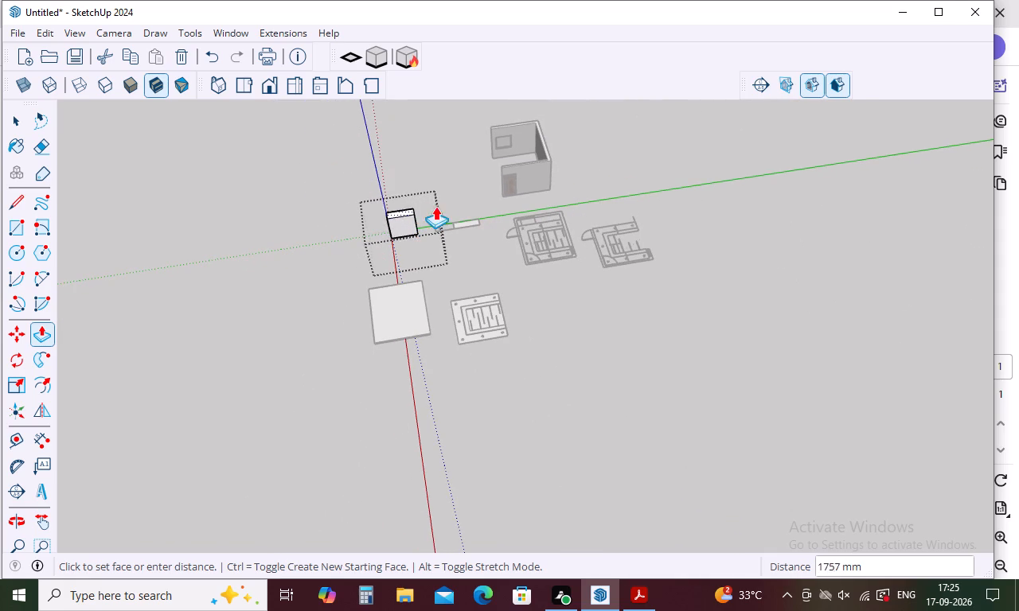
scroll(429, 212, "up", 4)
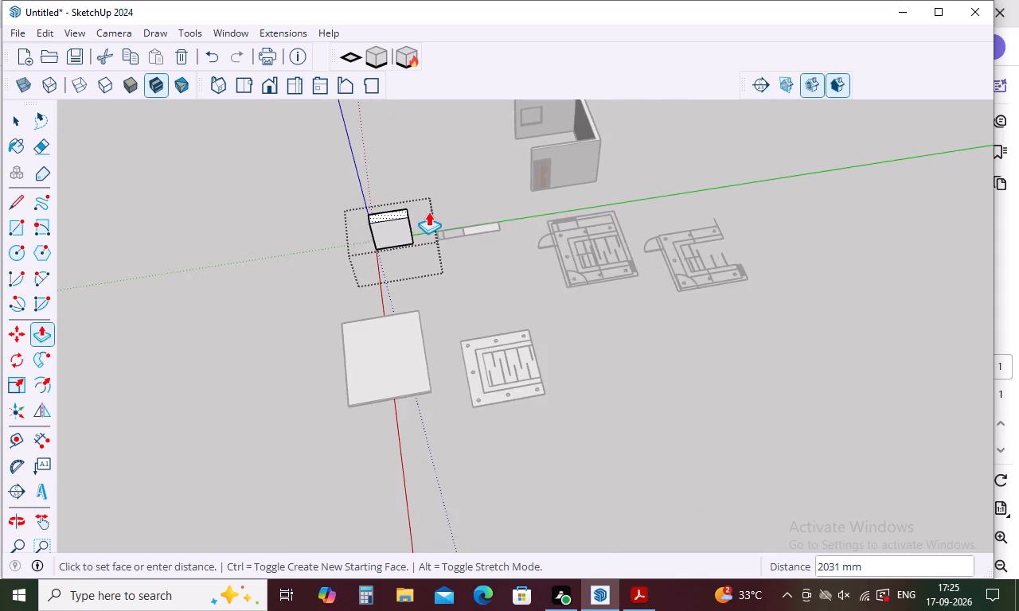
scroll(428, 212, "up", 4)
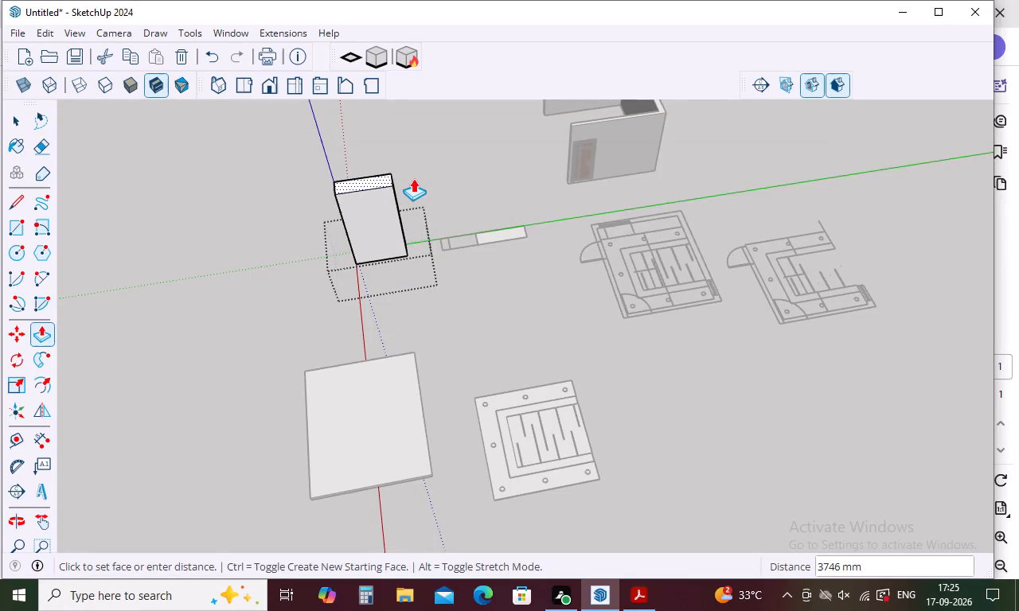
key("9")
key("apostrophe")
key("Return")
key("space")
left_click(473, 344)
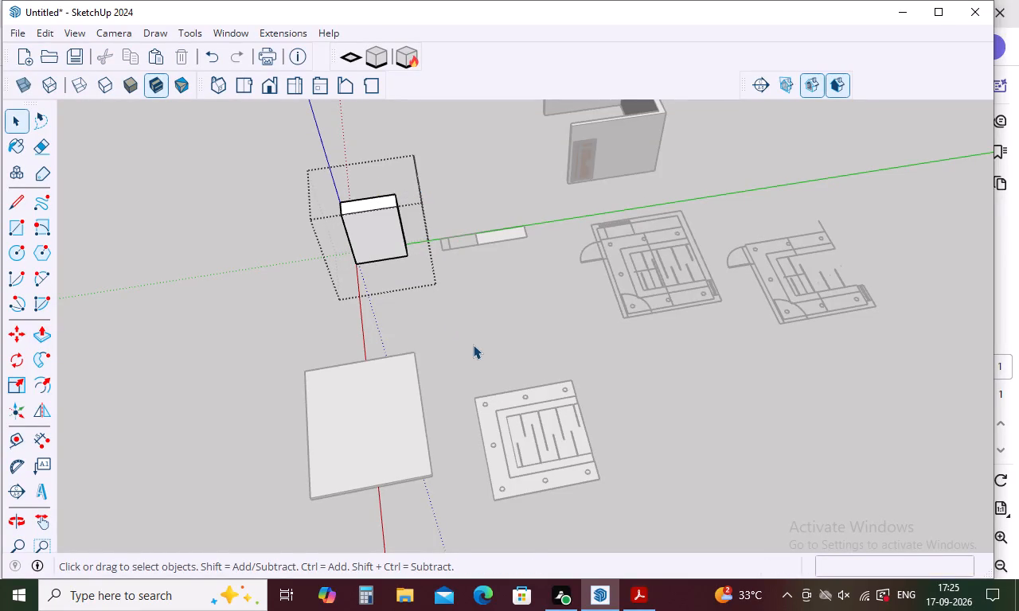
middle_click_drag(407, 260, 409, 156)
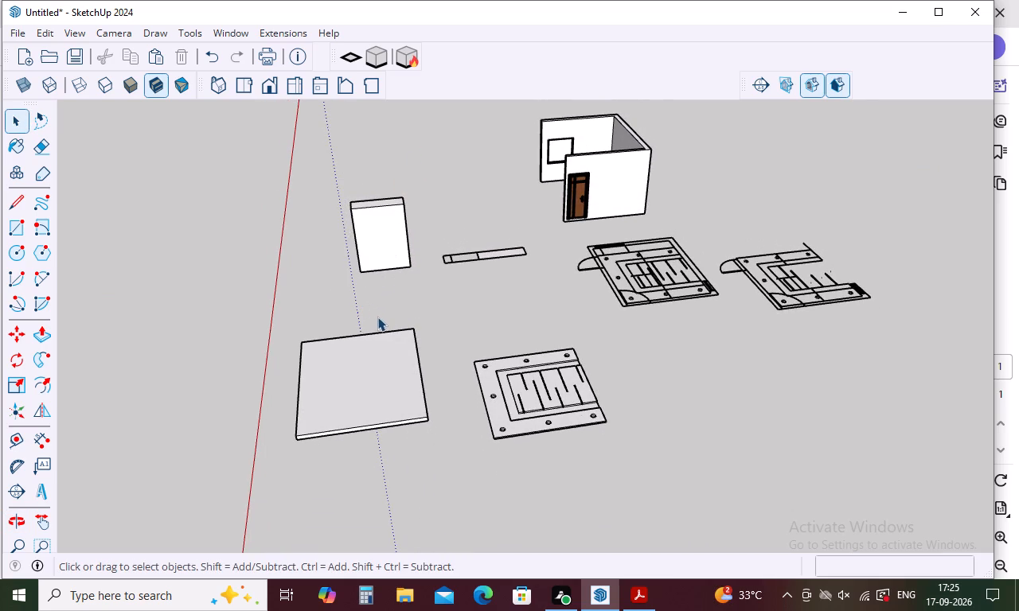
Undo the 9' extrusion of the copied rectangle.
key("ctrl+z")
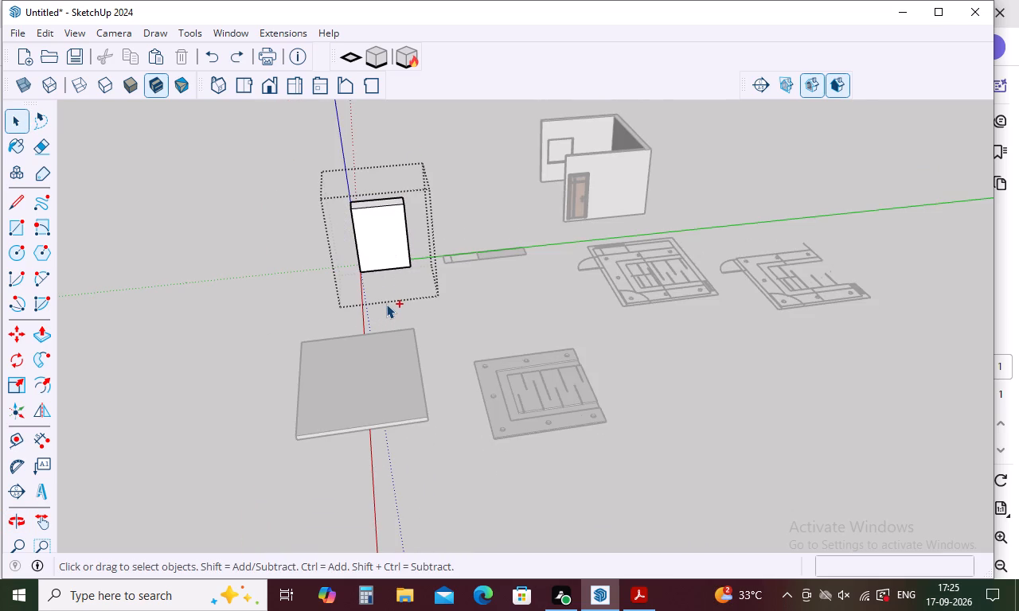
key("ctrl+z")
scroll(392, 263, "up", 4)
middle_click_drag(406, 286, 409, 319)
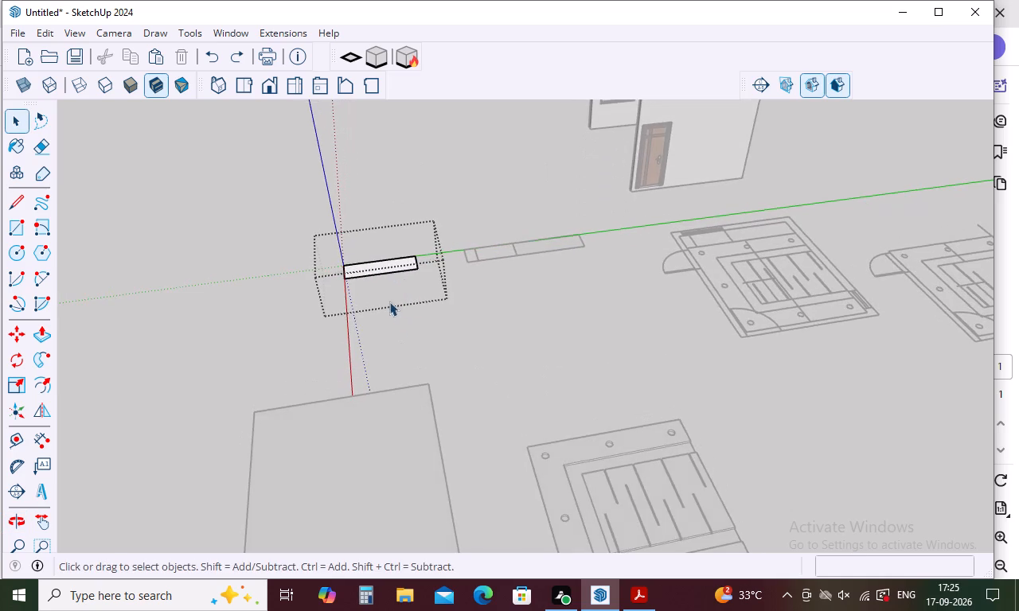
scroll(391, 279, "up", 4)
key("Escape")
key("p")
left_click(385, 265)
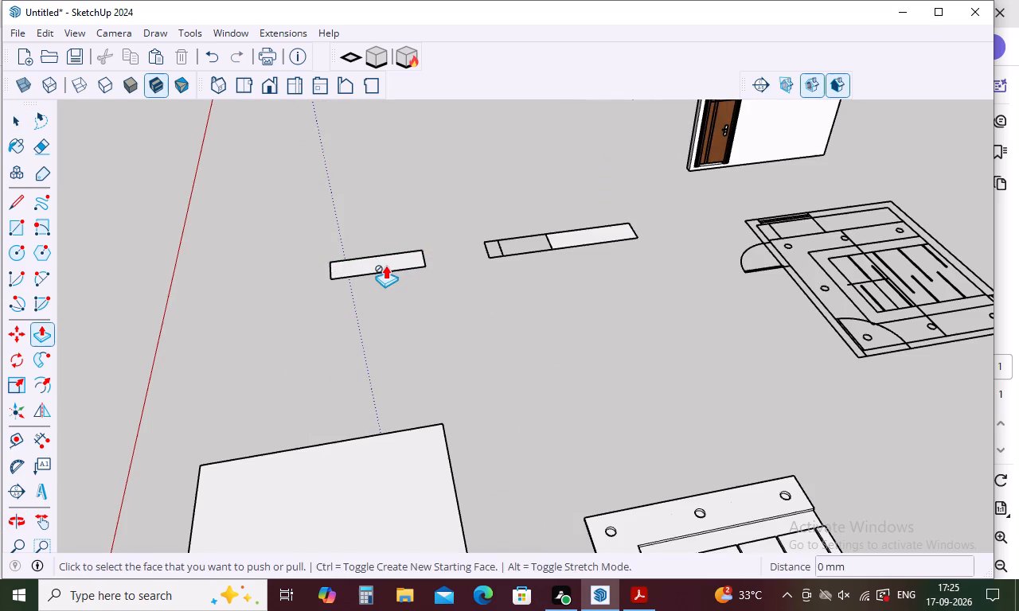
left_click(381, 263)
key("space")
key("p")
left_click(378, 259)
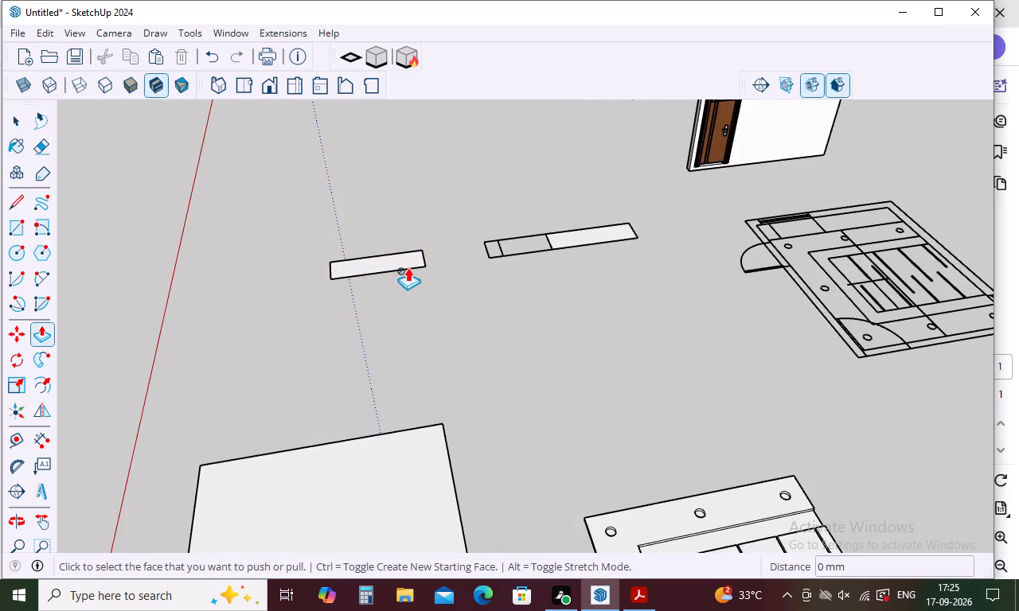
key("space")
Open the copied rectangle's group and extrude its face upward by 6" to form a base slab.
double_click(404, 258)
key("p")
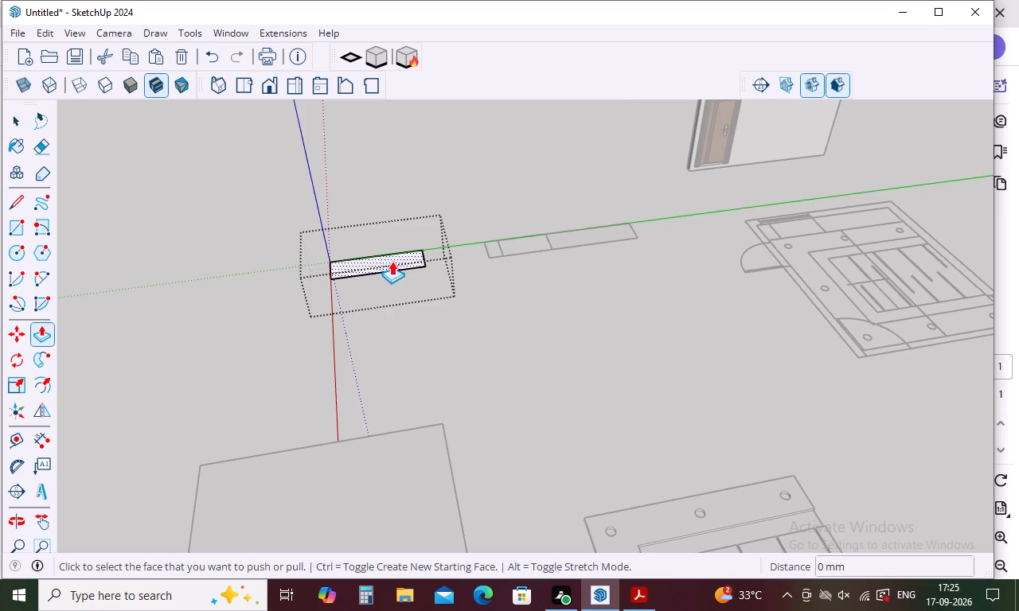
left_click(392, 261)
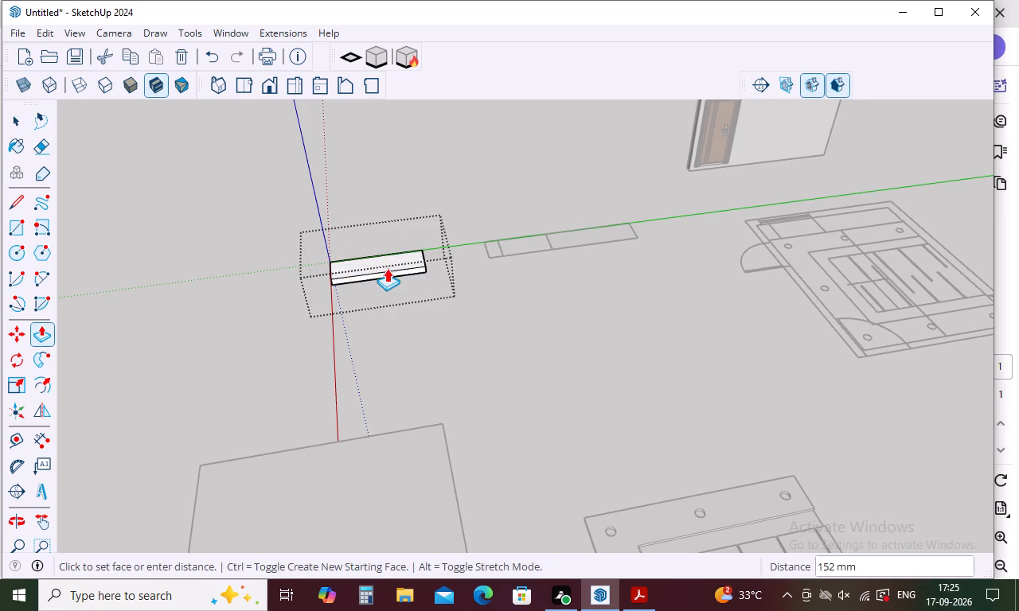
scroll(386, 269, "up", 13)
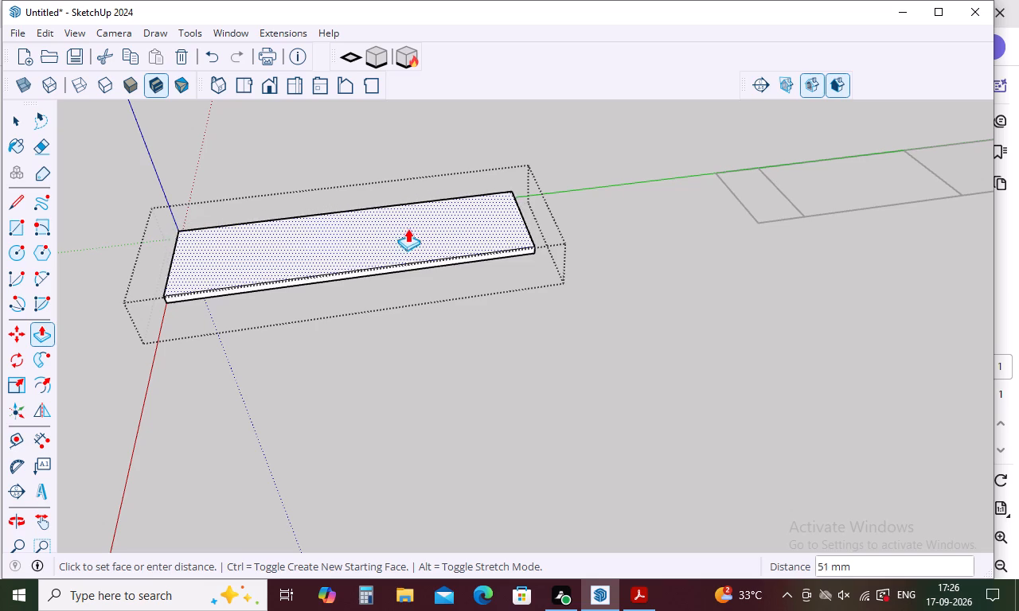
key("6")
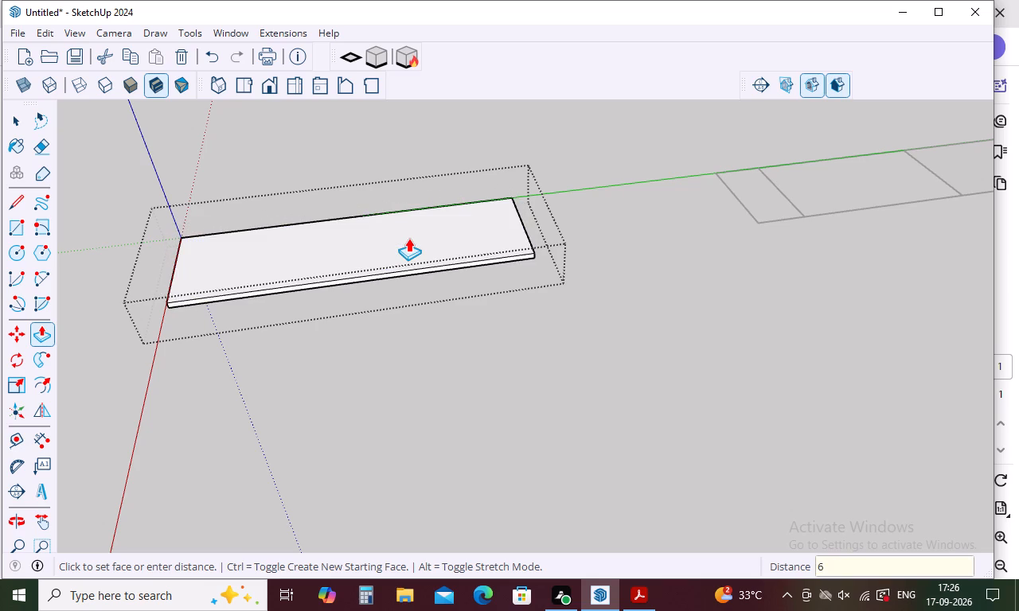
key("shift+quotedbl")
key("Return")
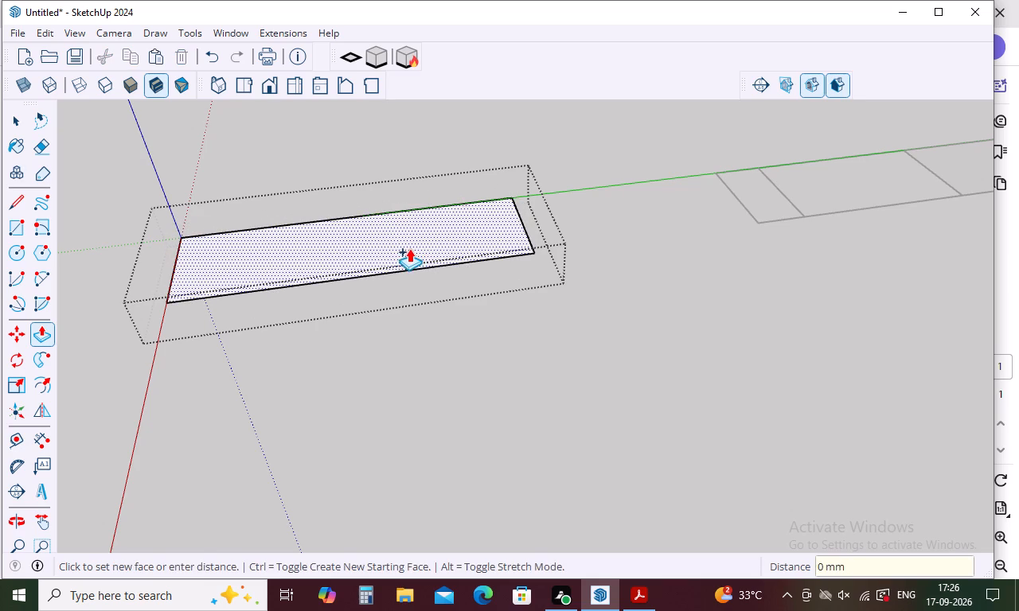
middle_click_drag(437, 278, 472, 95)
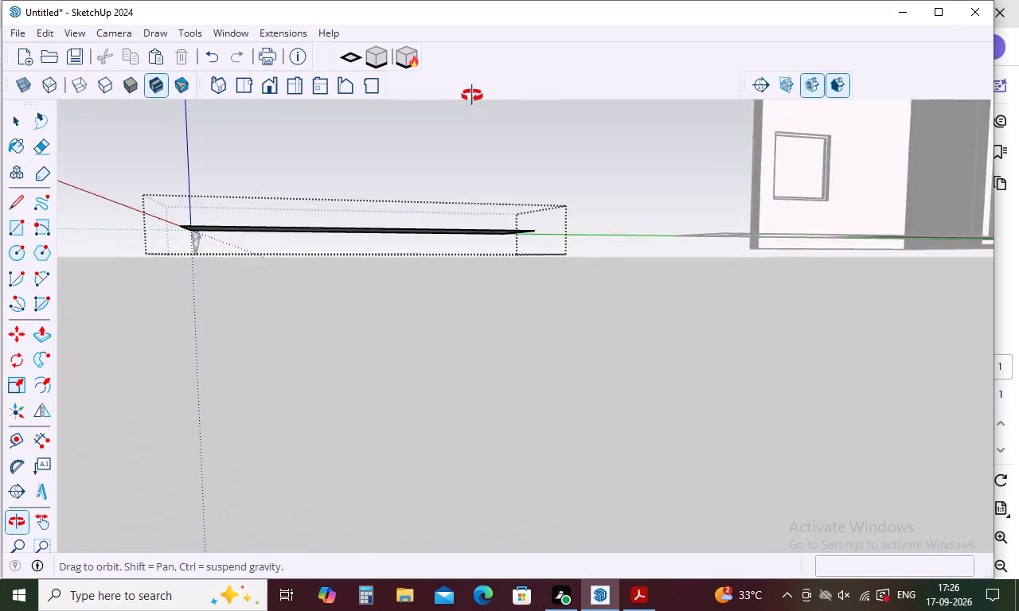
middle_click_drag(472, 95, 465, 193)
left_click(455, 223)
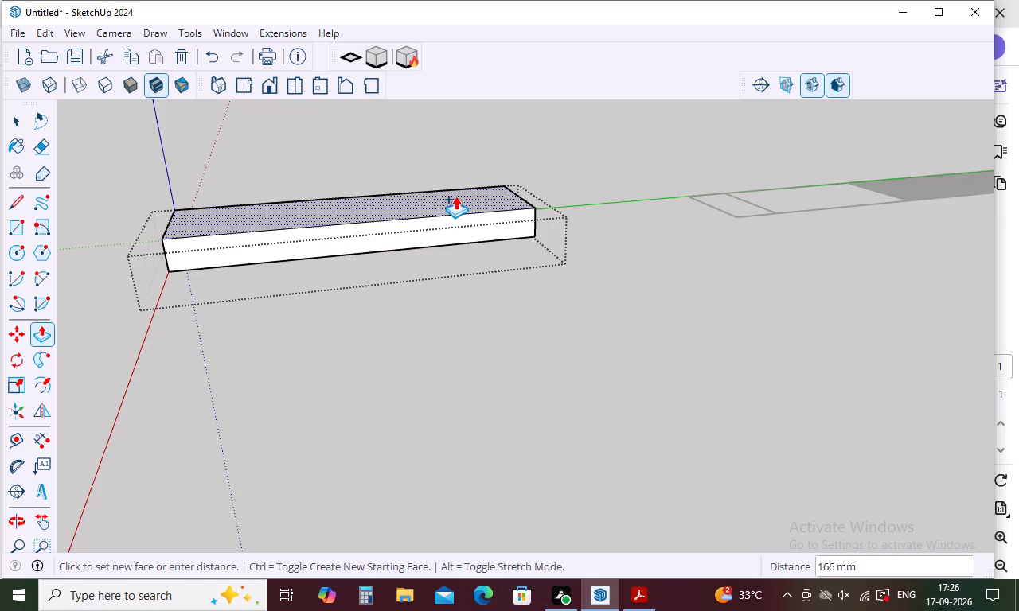
type("6\"")
key("Return")
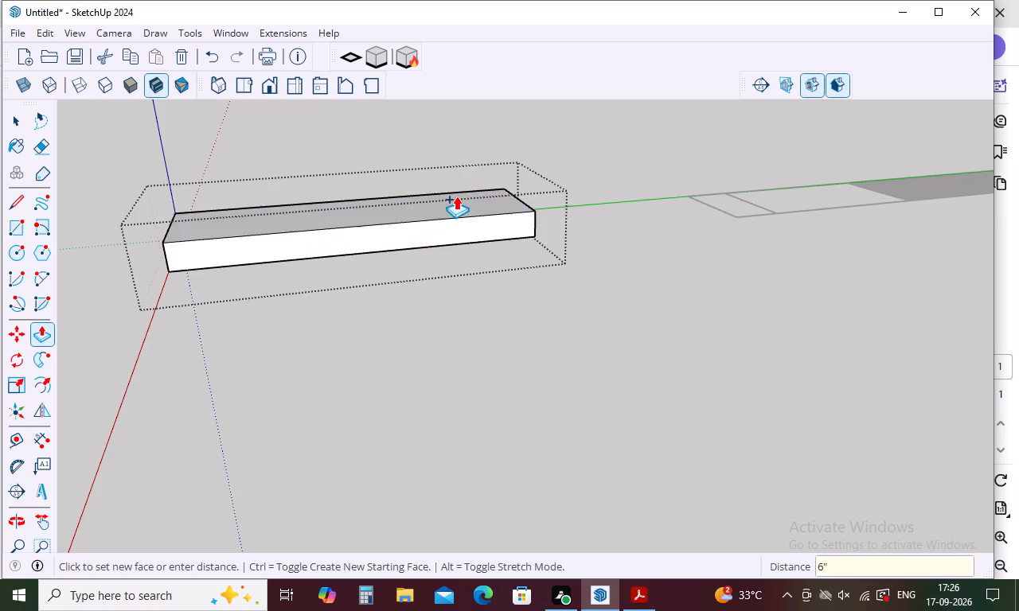
Extrude the slab's top face upward by 6' from a new starting face, keeping the base's dividing edge.
middle_click_drag(491, 263, 381, 216)
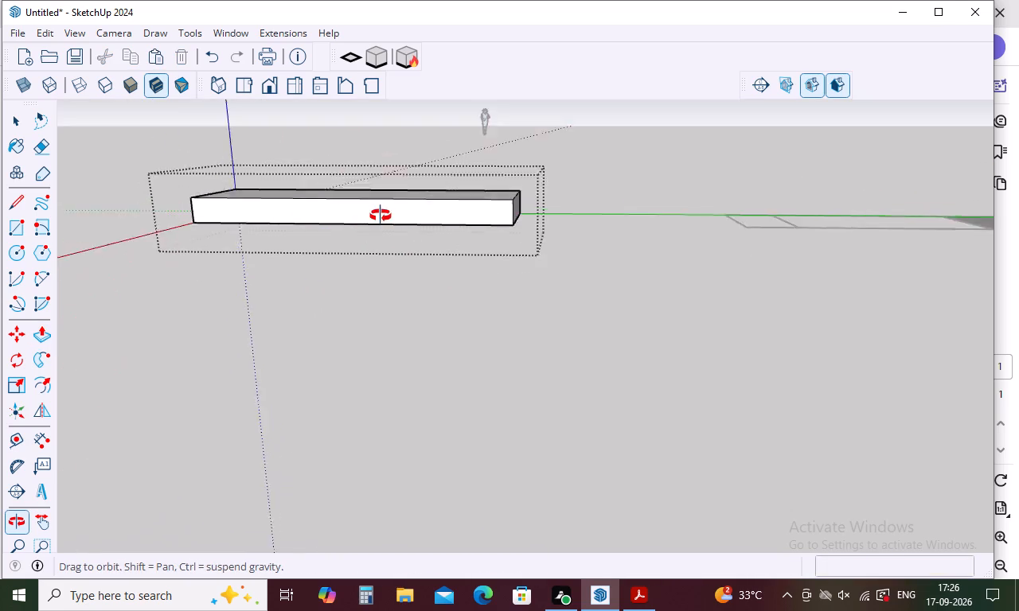
middle_click_drag(381, 216, 421, 273)
left_click(473, 200)
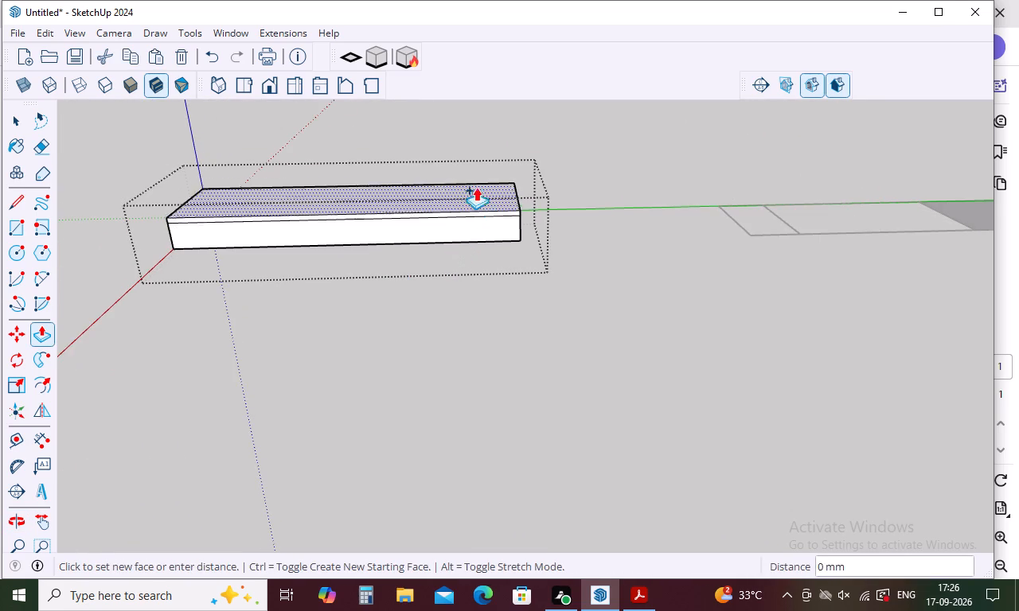
scroll(493, 128, "down", 13)
middle_click_drag(492, 141, 491, 128)
scroll(491, 128, "down", 5)
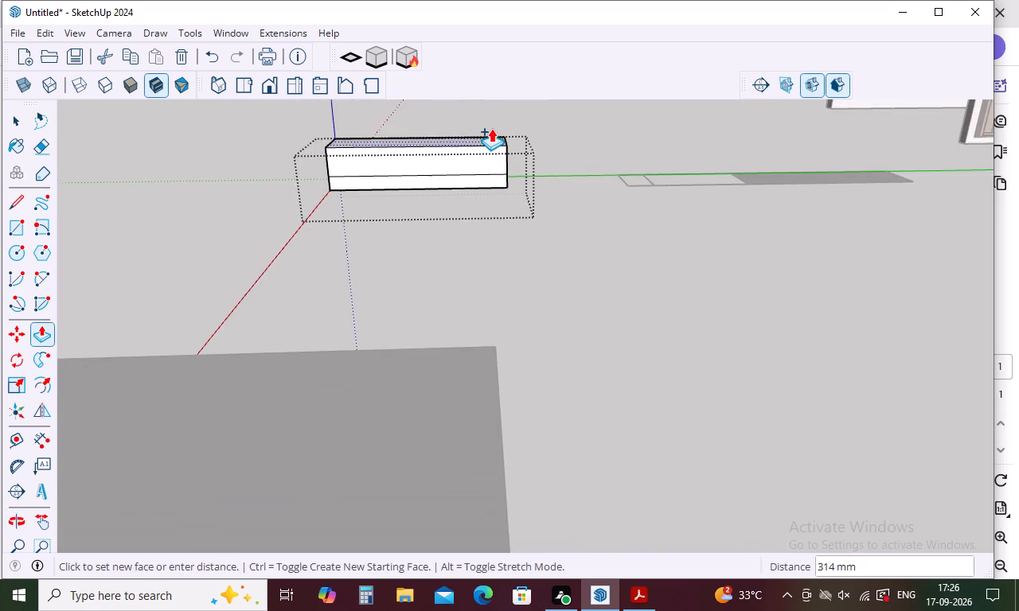
scroll(491, 128, "down", 5)
scroll(488, 131, "up", 12)
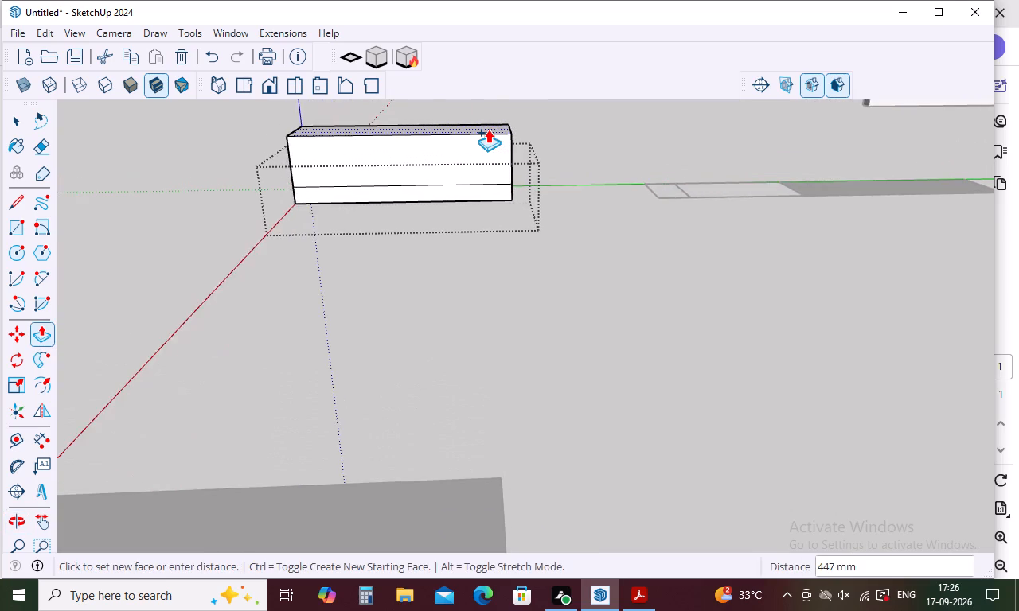
scroll(488, 129, "up", 5)
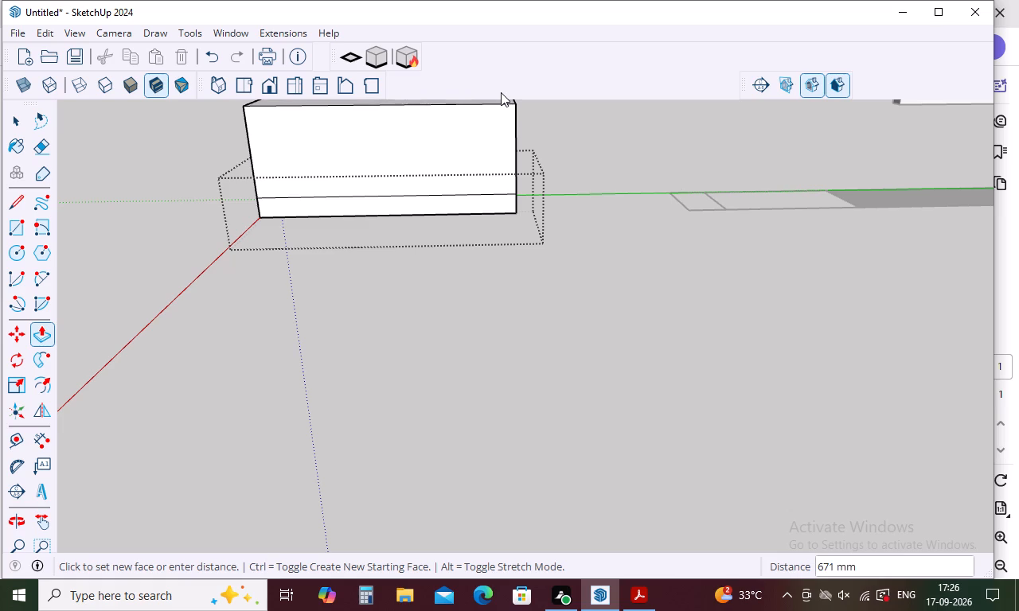
key("7")
key("apostrophe")
key("BackSpace")
key("BackSpace")
key("6")
key("apostrophe")
key("Return")
scroll(517, 294, "down", 7)
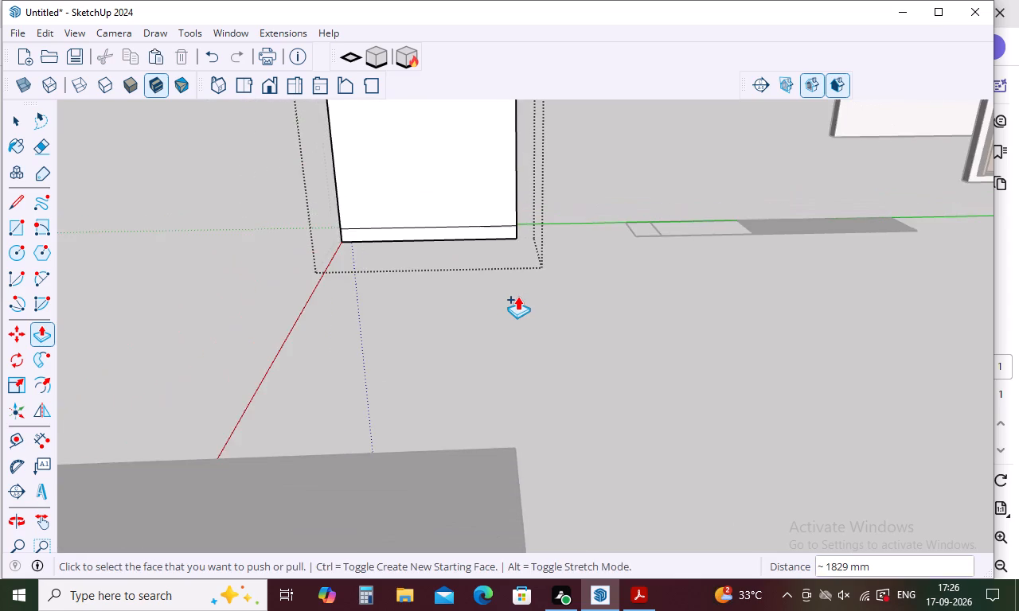
scroll(517, 296, "down", 11)
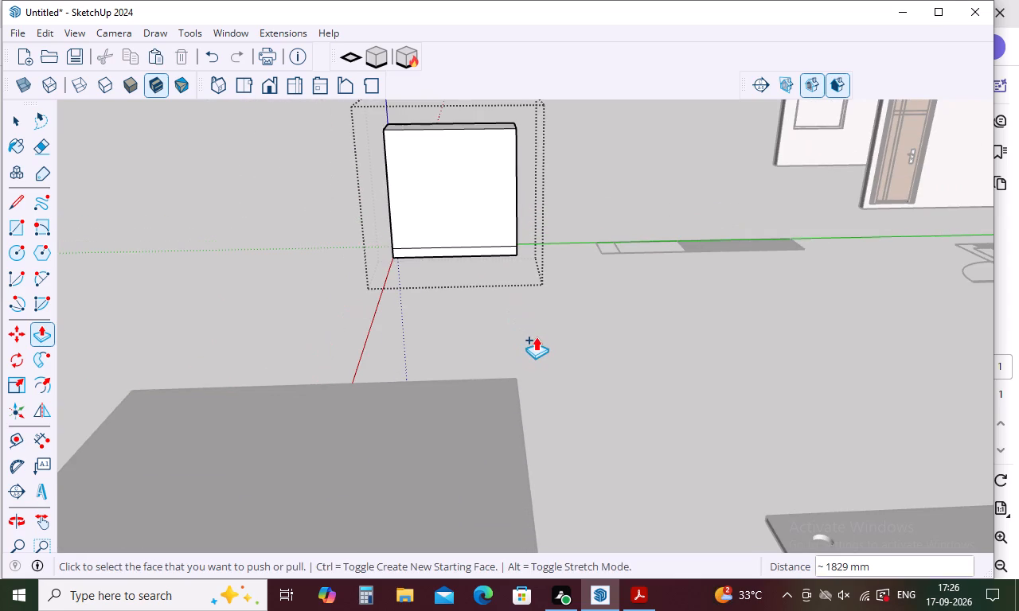
key("space")
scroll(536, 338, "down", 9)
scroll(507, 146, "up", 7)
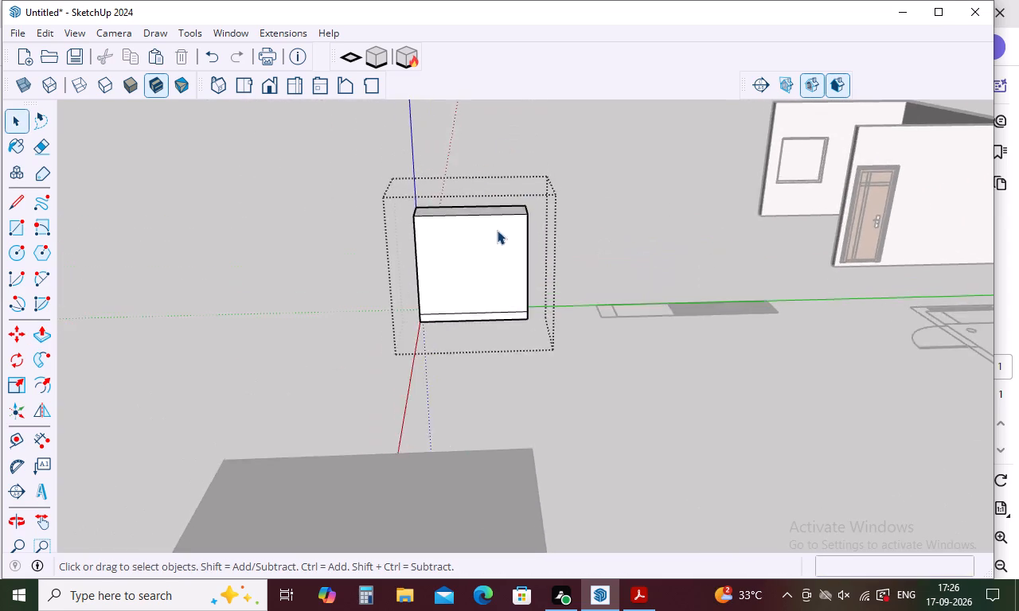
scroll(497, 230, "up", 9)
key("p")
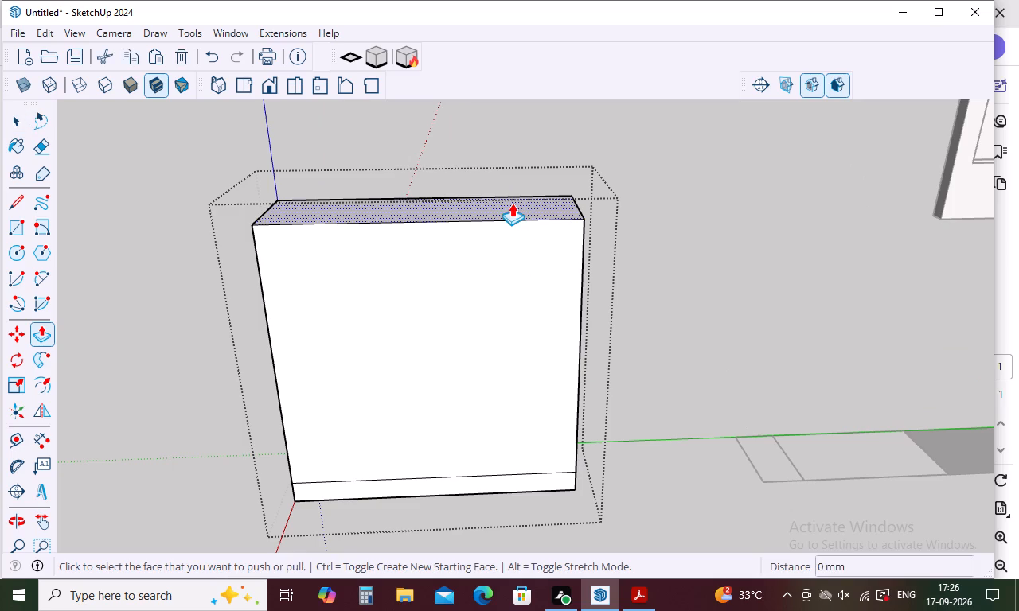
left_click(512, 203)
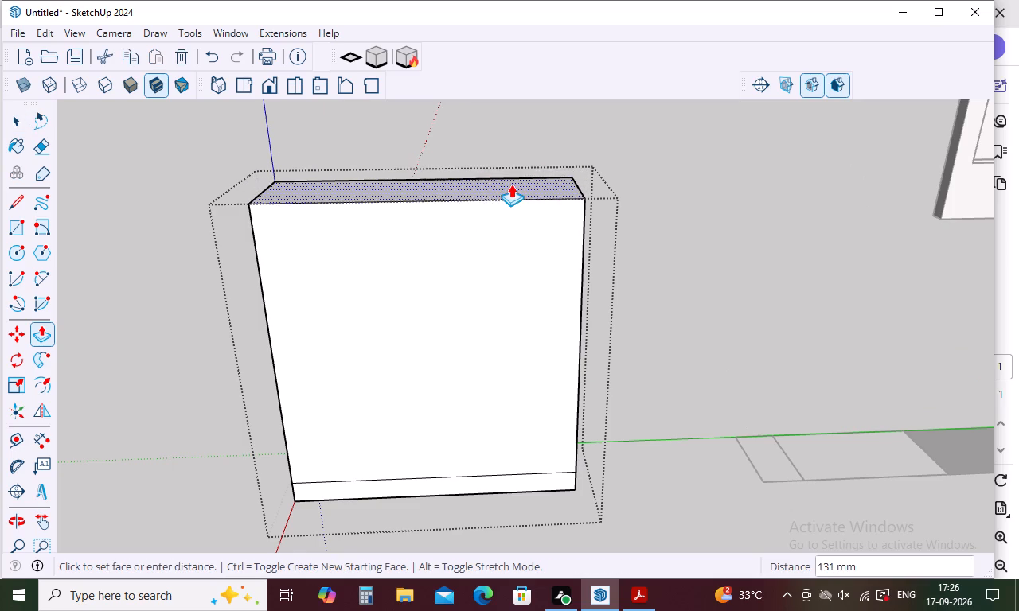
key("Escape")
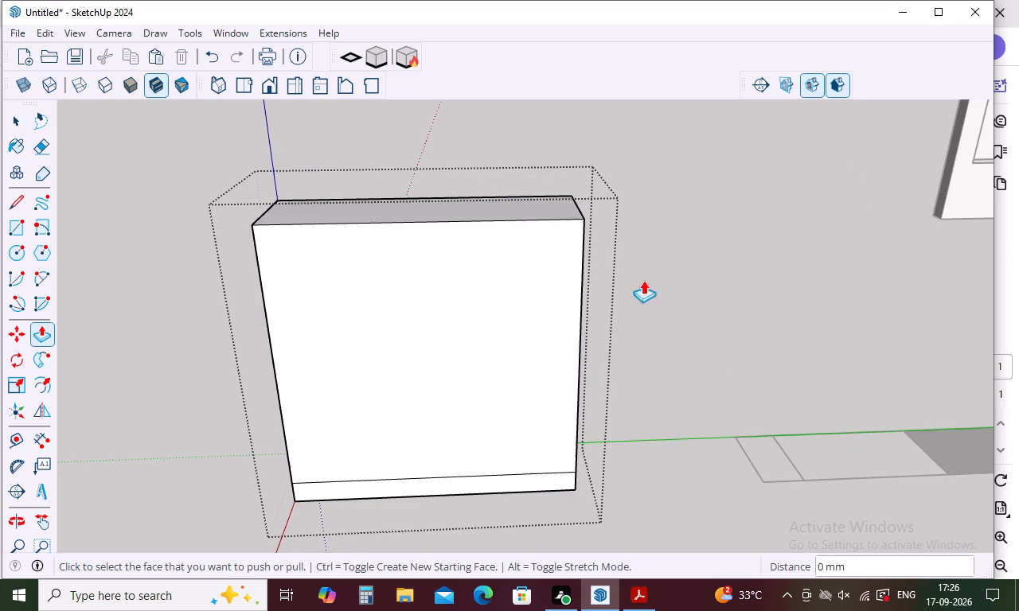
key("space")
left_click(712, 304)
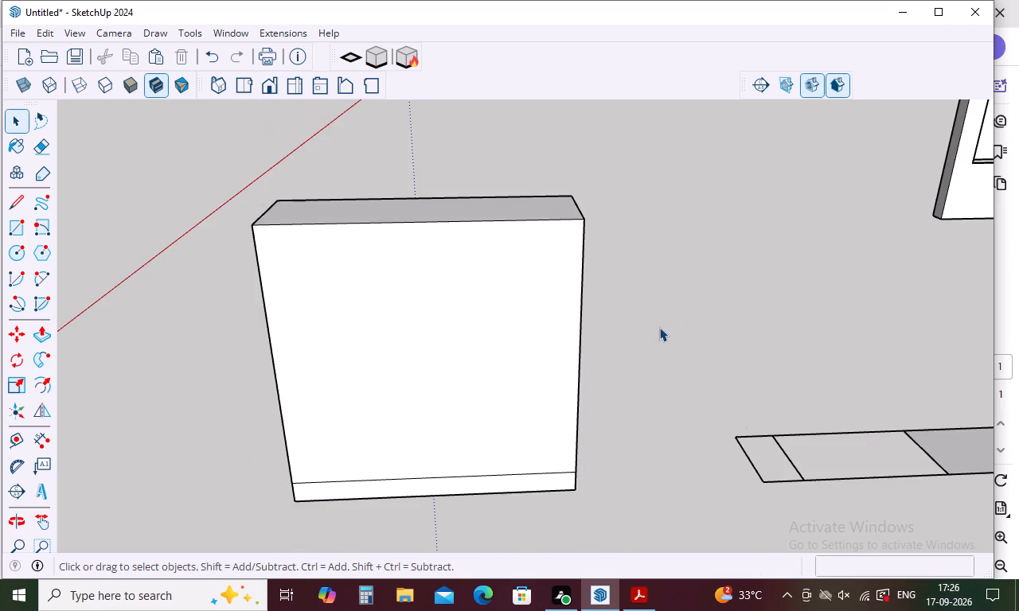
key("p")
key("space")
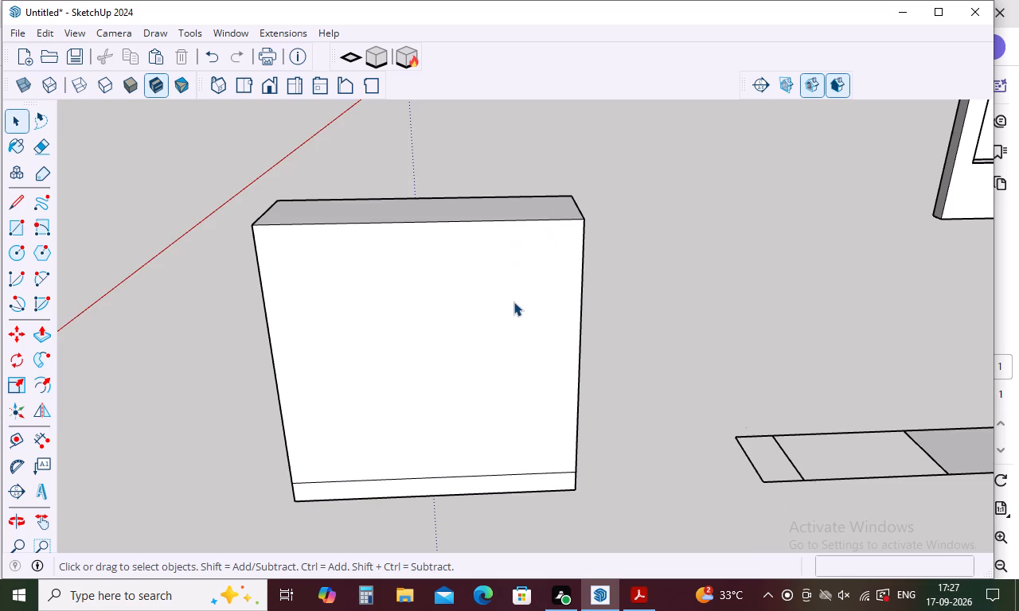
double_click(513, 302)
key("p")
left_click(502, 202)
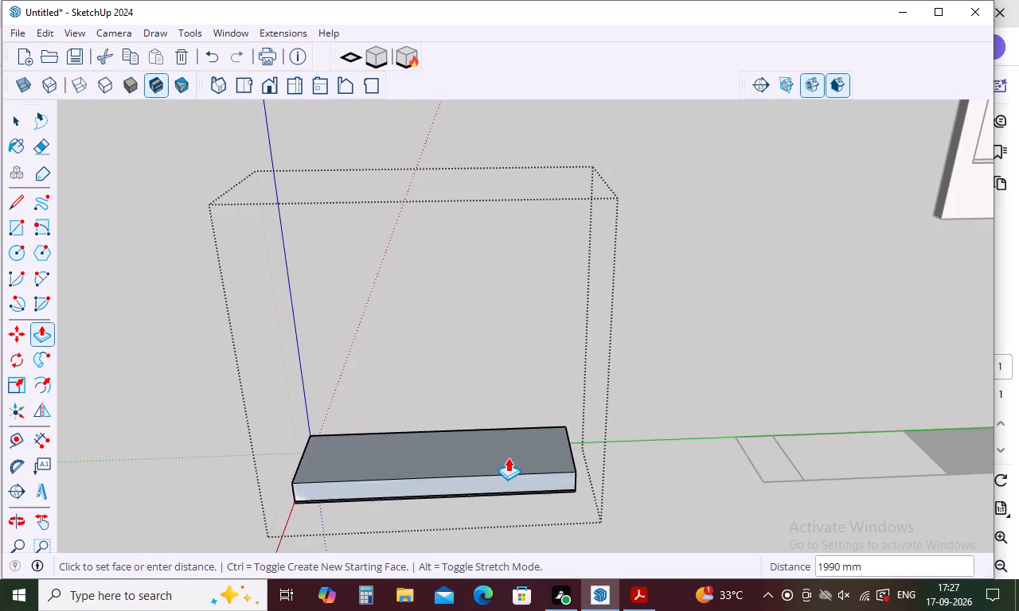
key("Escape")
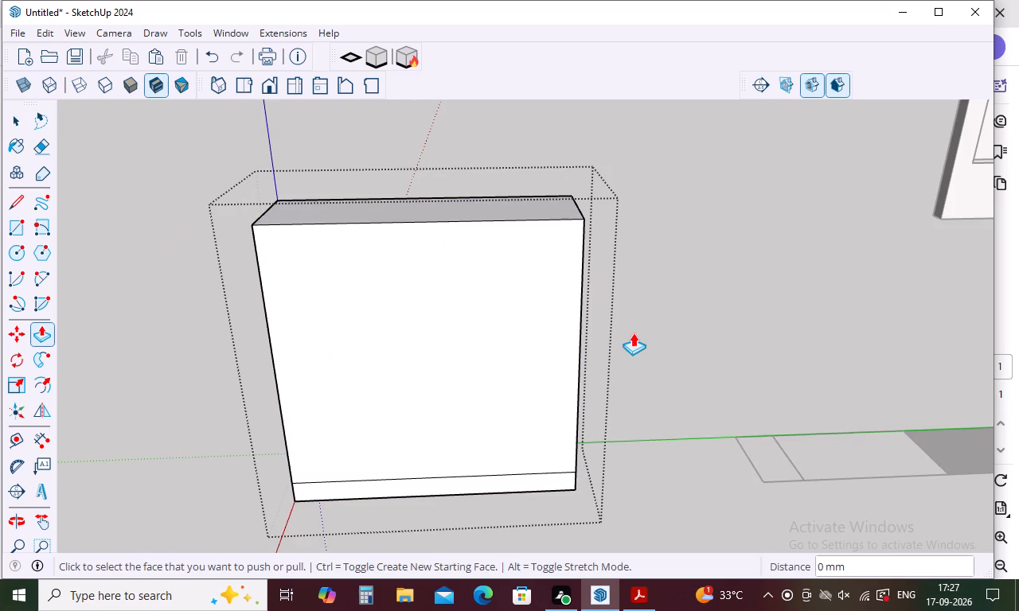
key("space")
Draw a rectangle of about 1968 by 610 mm over the block's top face, from corner to opposite corner.
middle_click_drag(634, 298, 616, 395)
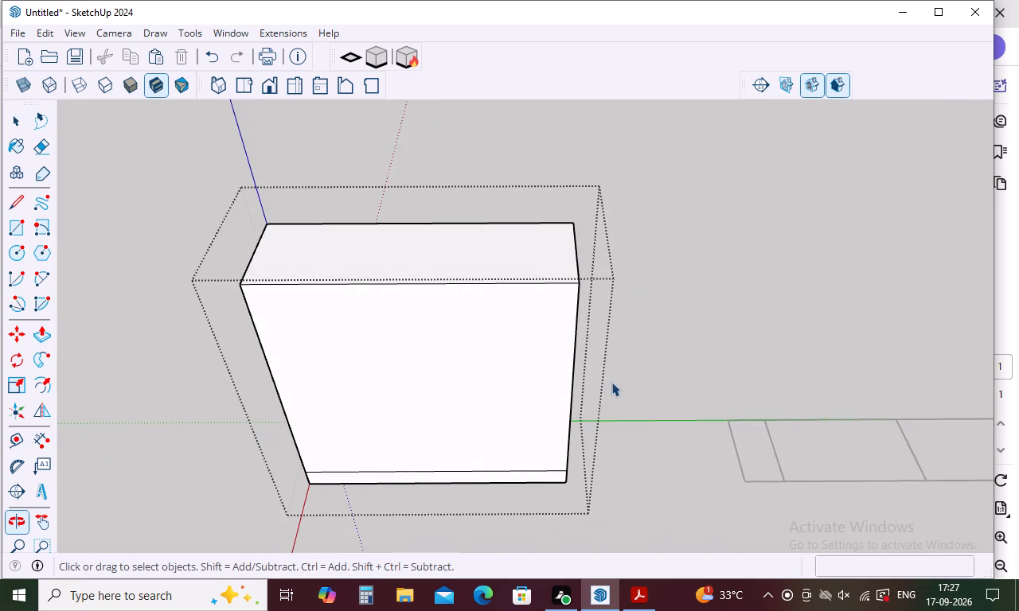
key("space")
key("r")
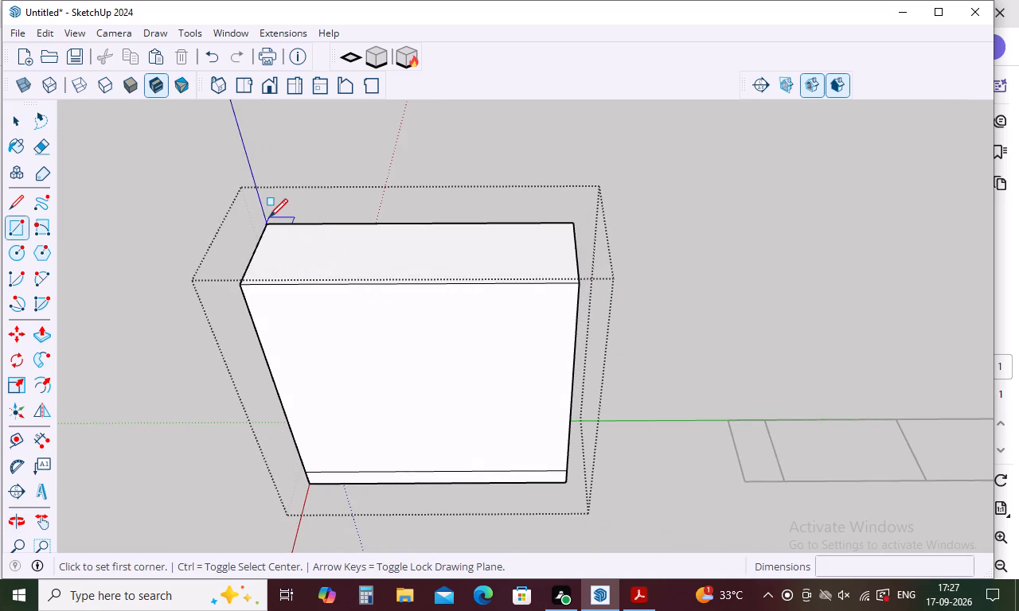
left_click(266, 224)
left_click(574, 278)
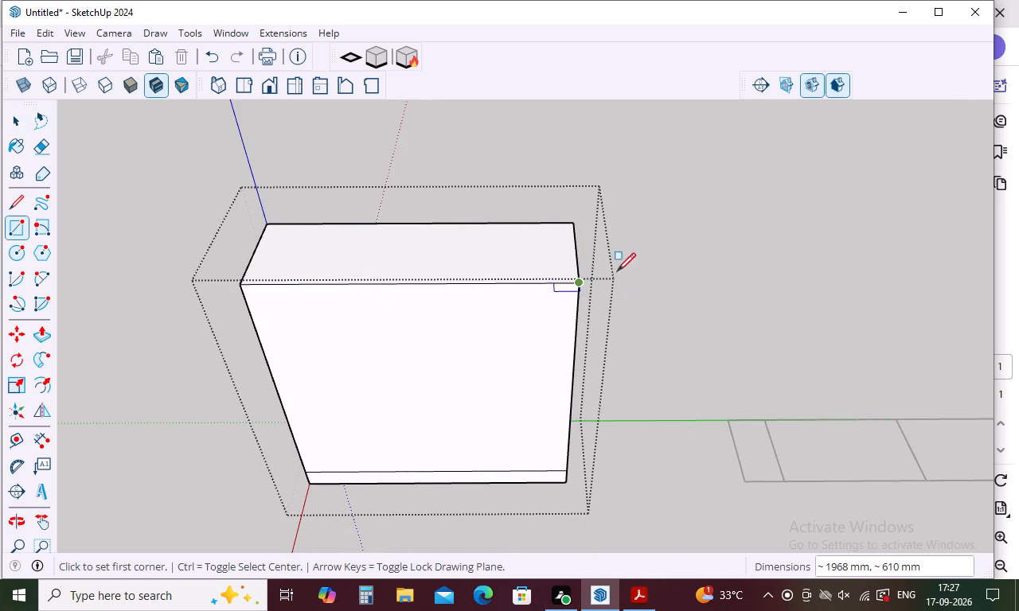
key("space")
Extrude the block's top face upward by 6.5' and leave the group.
key("p")
left_click(515, 264)
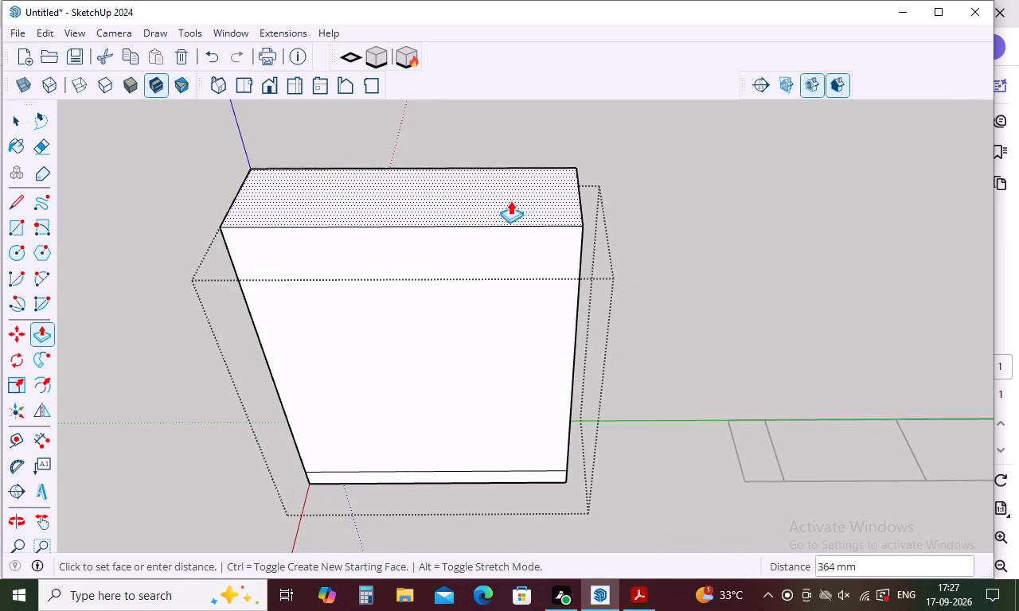
middle_click_drag(549, 220, 582, 116)
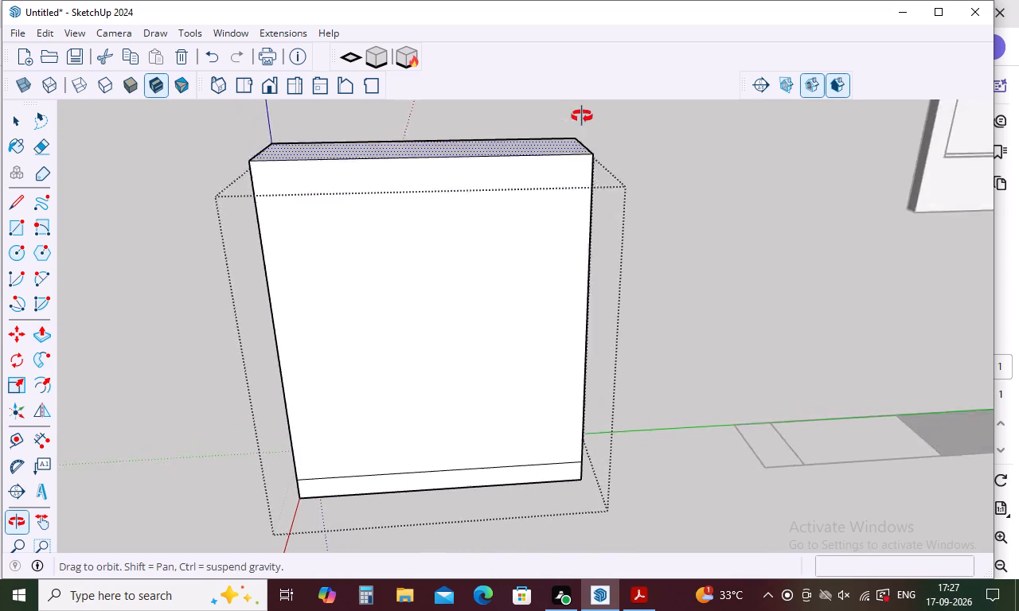
middle_click_drag(582, 116, 607, 61)
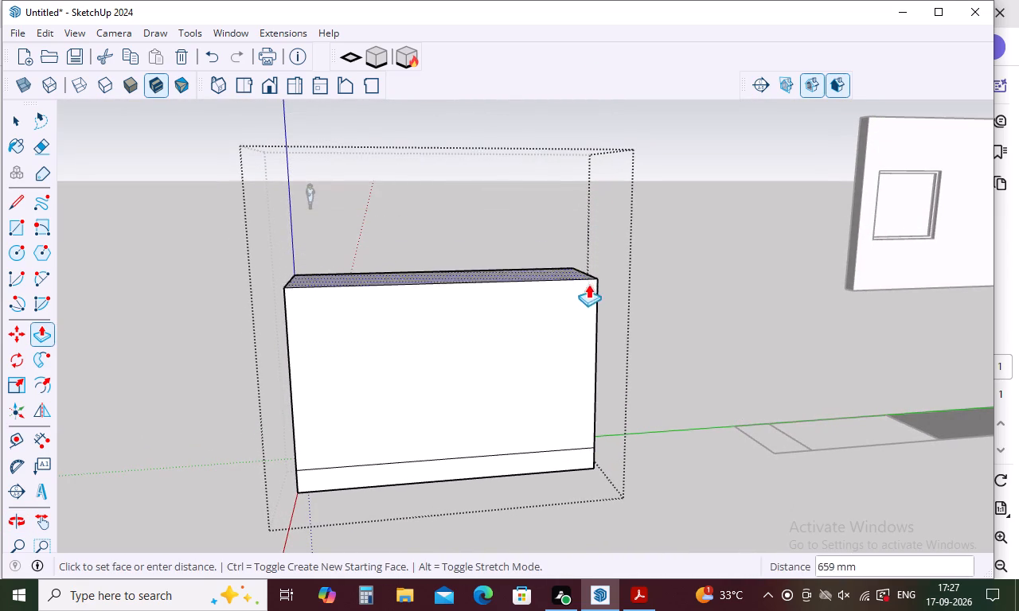
scroll(575, 337, "down", 8)
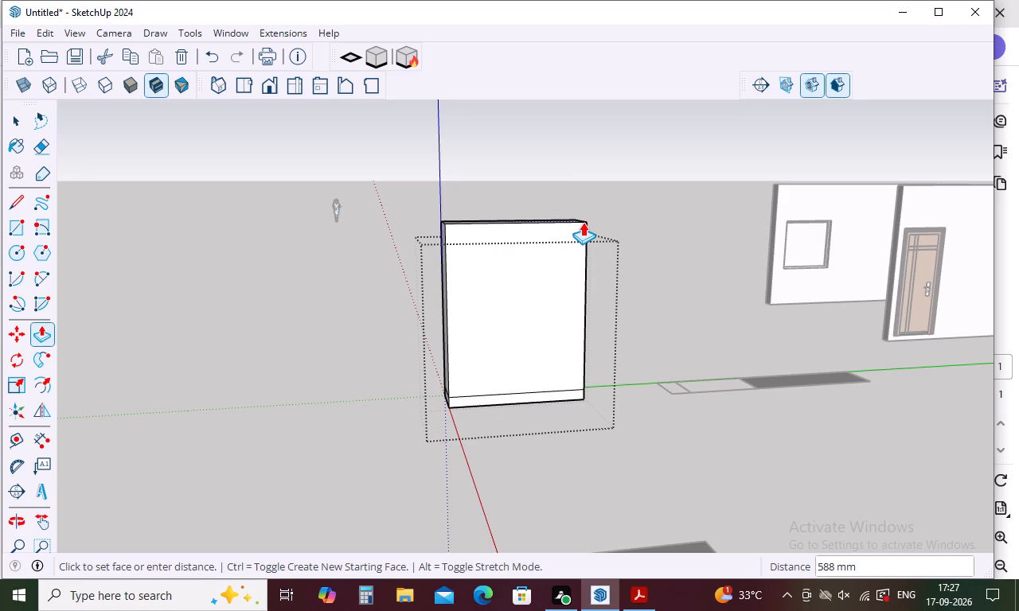
key("6")
key("period")
type("5'")
key("Return")
key("space")
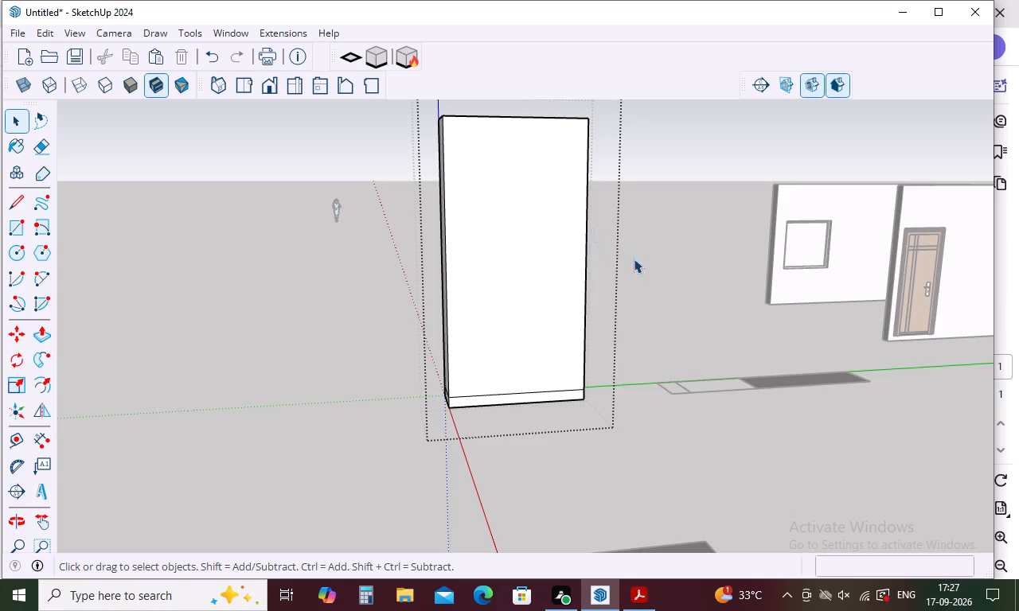
scroll(664, 258, "down", 9)
middle_click_drag(665, 253, 609, 328)
key("space")
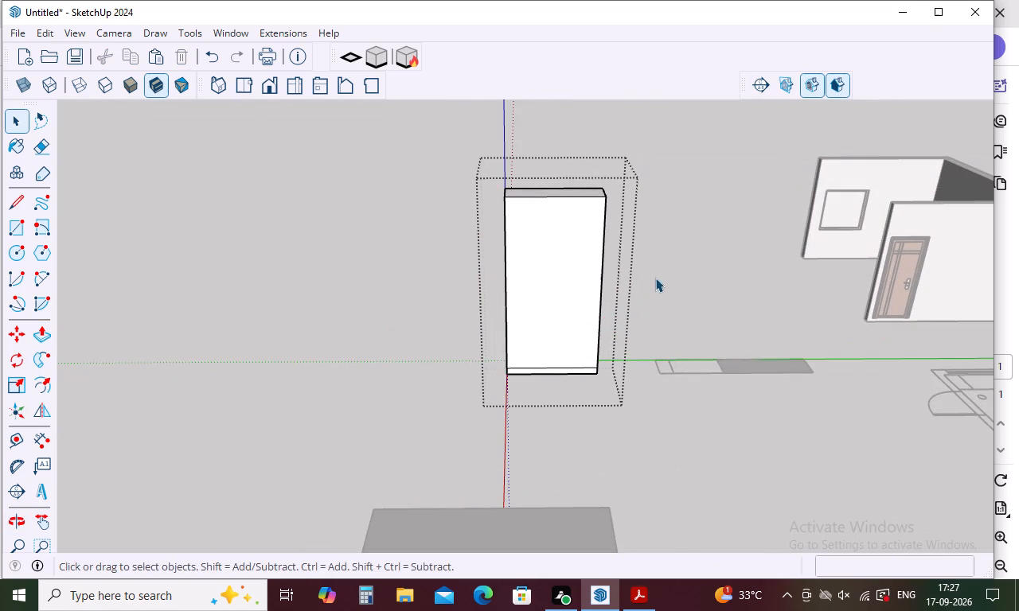
left_click(677, 276)
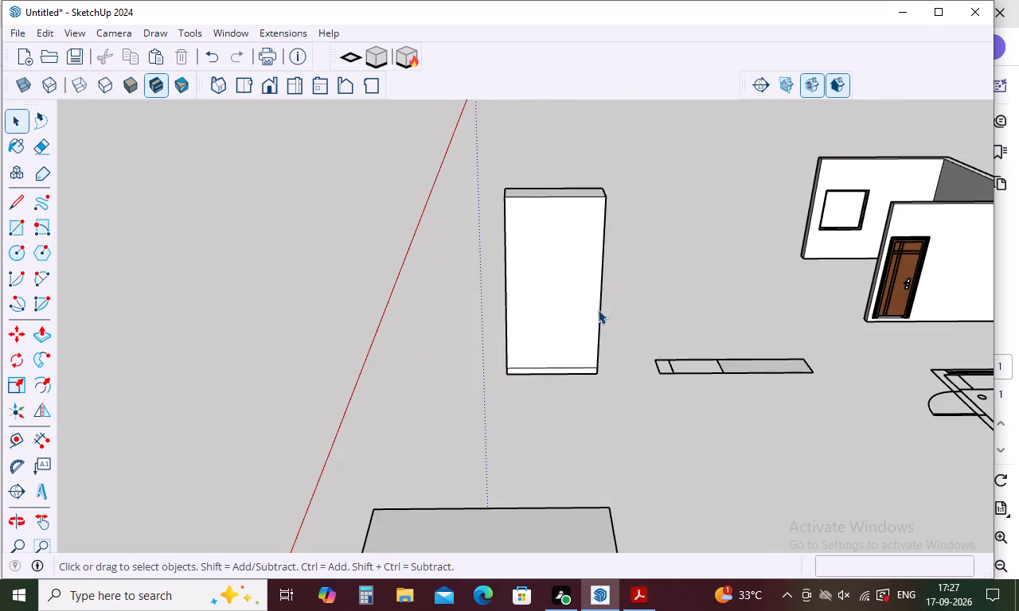
Reopen the tall block's group and push its top face down by about 659 mm.
middle_click_drag(615, 347, 625, 262)
scroll(576, 305, "down", 3)
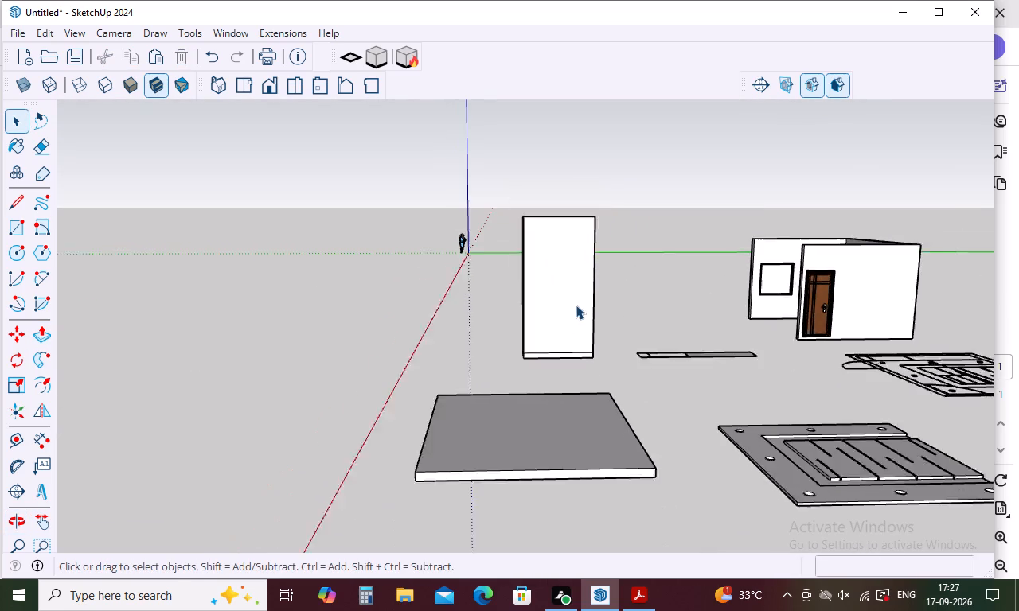
scroll(576, 305, "down", 1)
key("p")
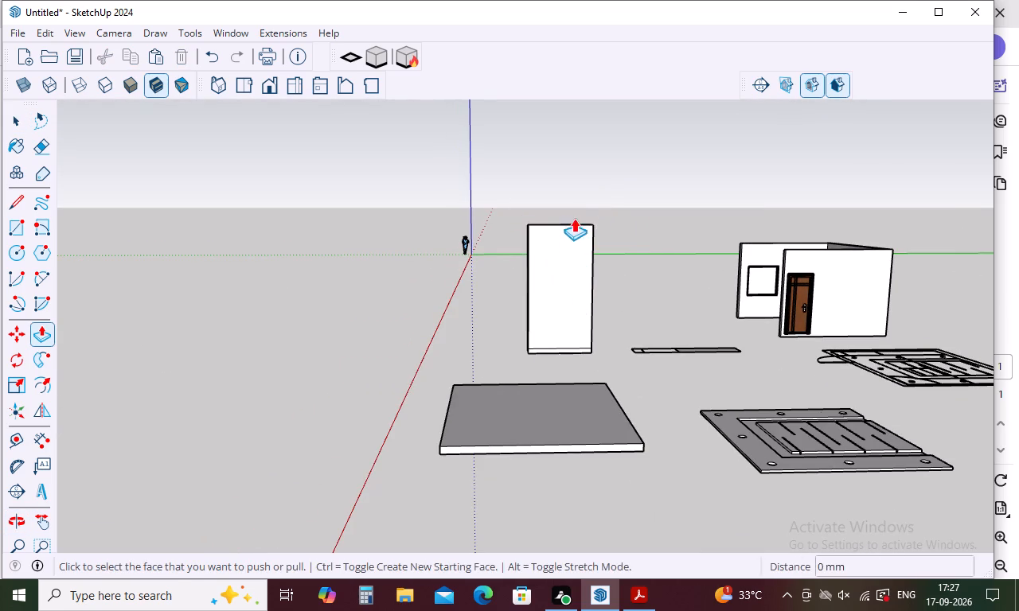
double_click(562, 261)
key("space")
double_click(571, 286)
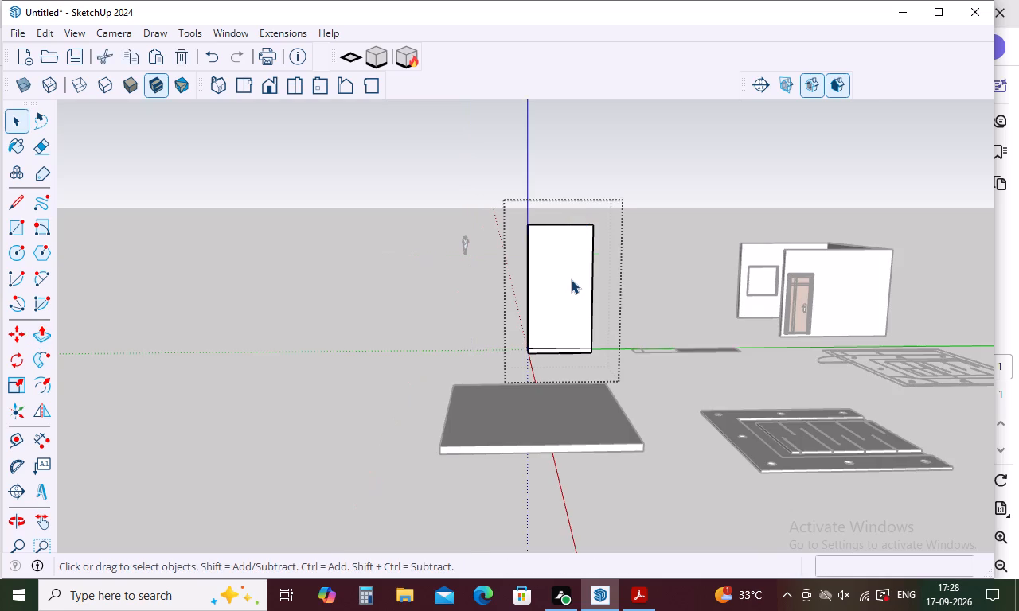
middle_click_drag(582, 213, 582, 303)
key("p")
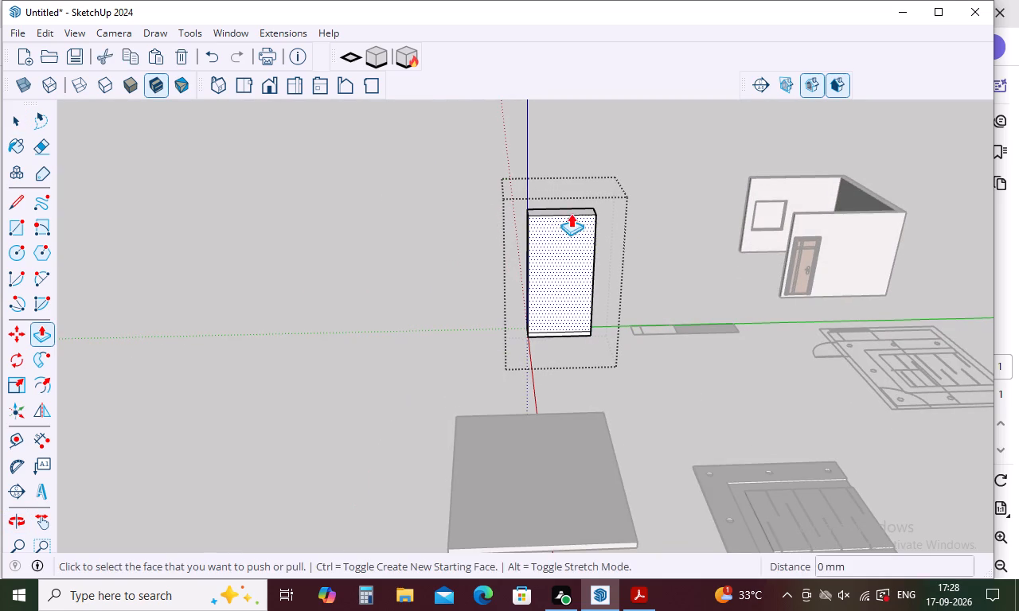
left_click(570, 214)
left_click(570, 235)
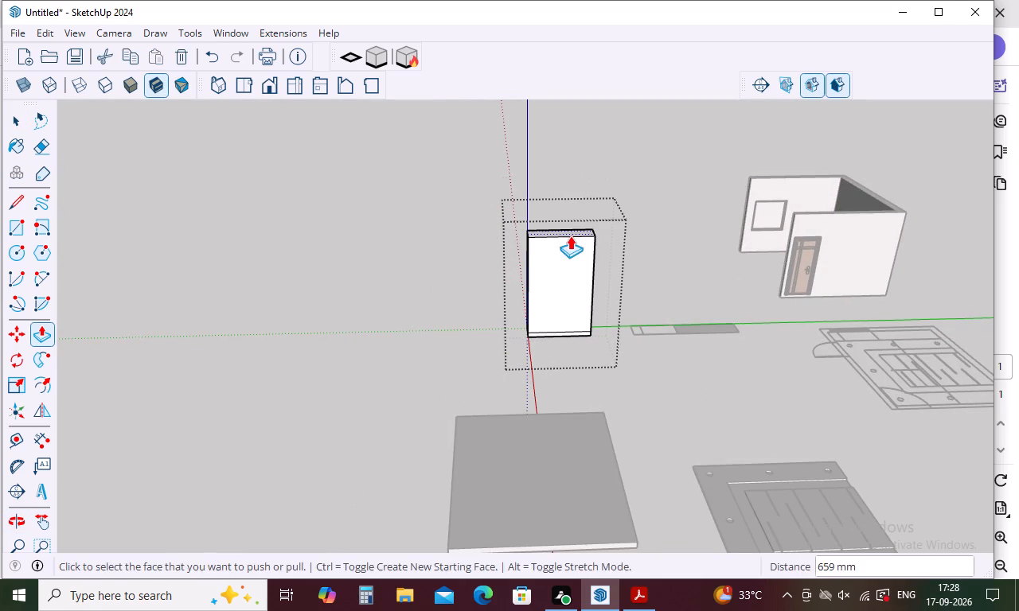
key("space")
middle_click_drag(671, 301, 674, 239)
key("space")
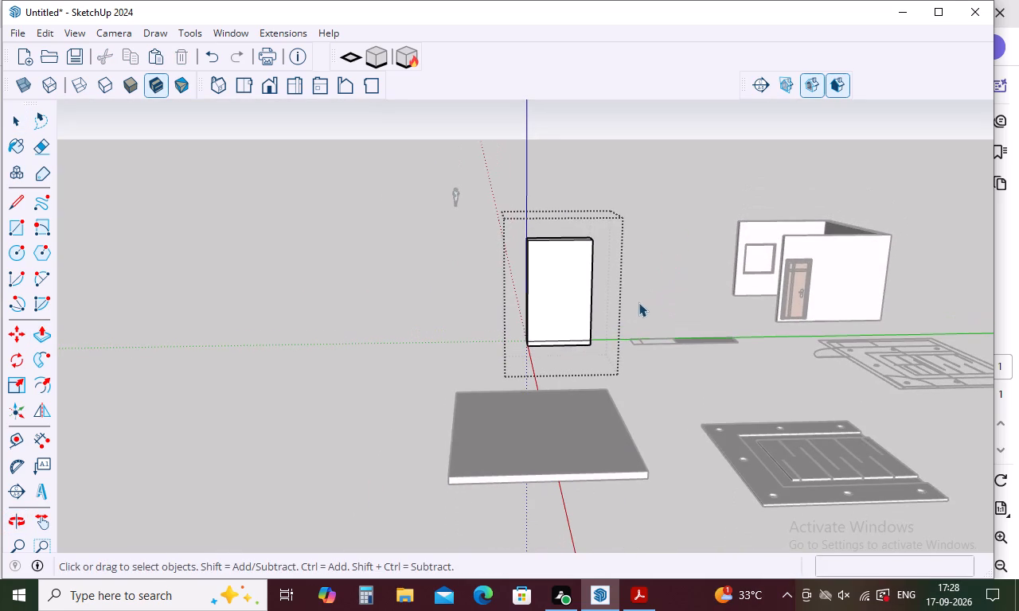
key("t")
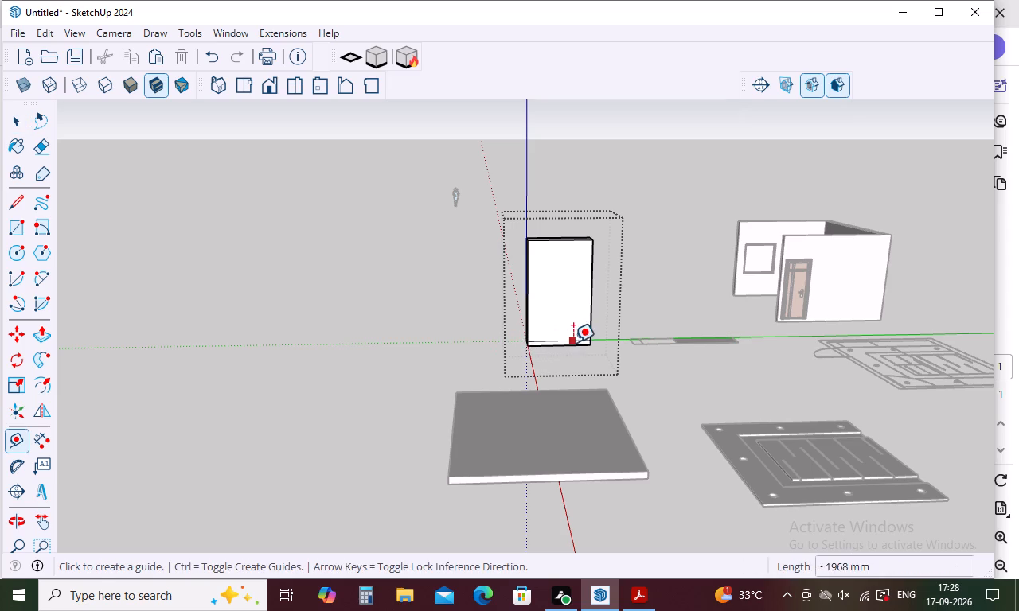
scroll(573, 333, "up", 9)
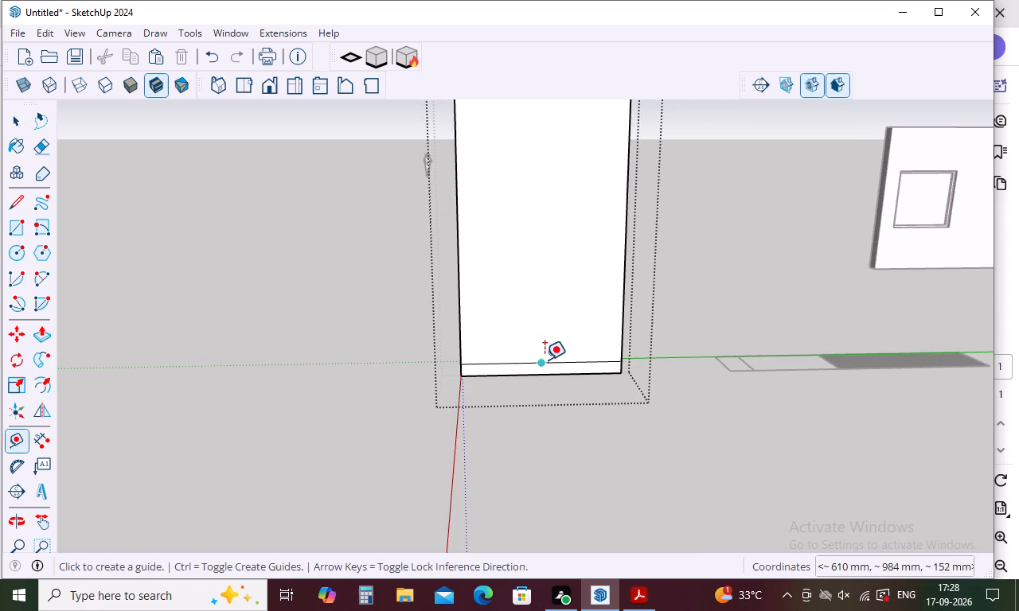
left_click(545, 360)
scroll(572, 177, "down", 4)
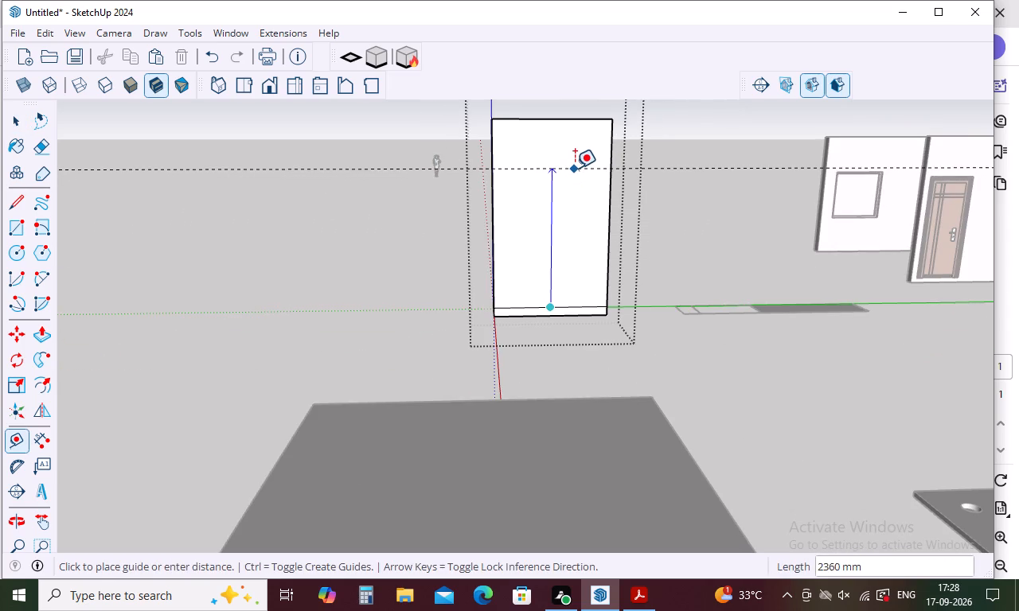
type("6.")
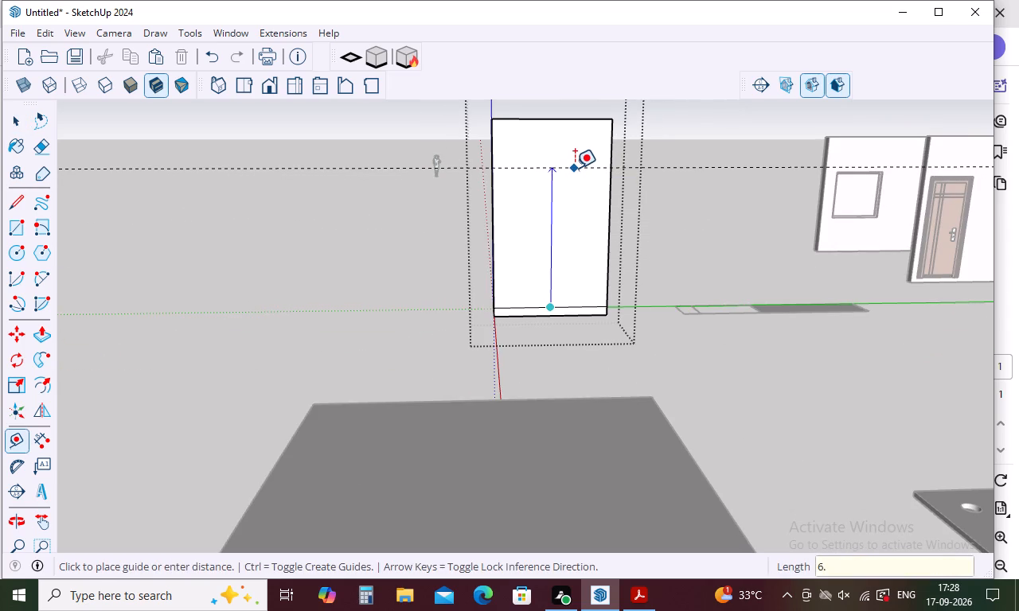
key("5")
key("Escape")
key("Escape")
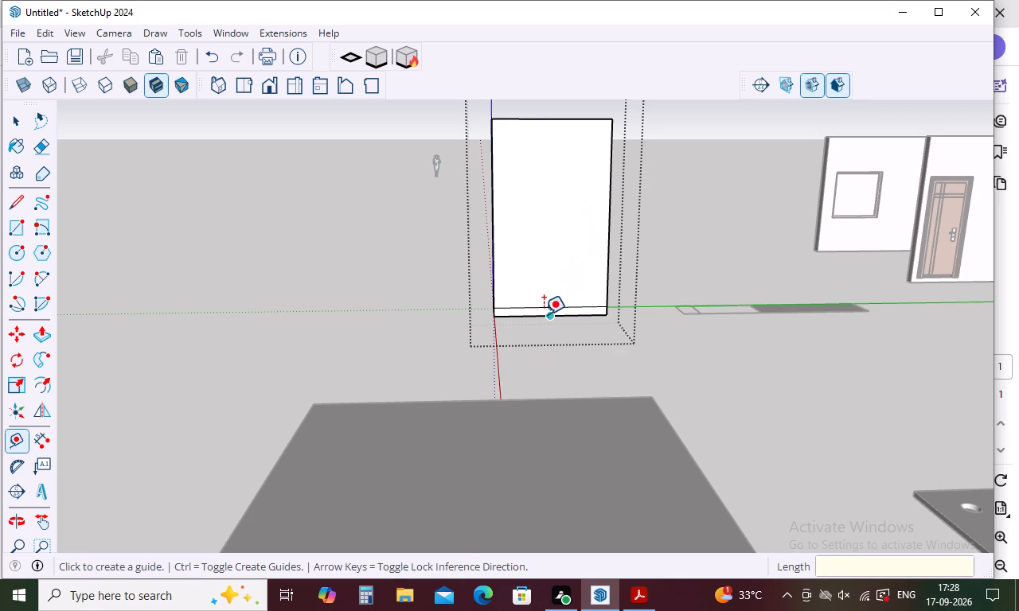
Place a horizontal guide line 7' above the block's bottom front edge and leave the group.
left_click(544, 314)
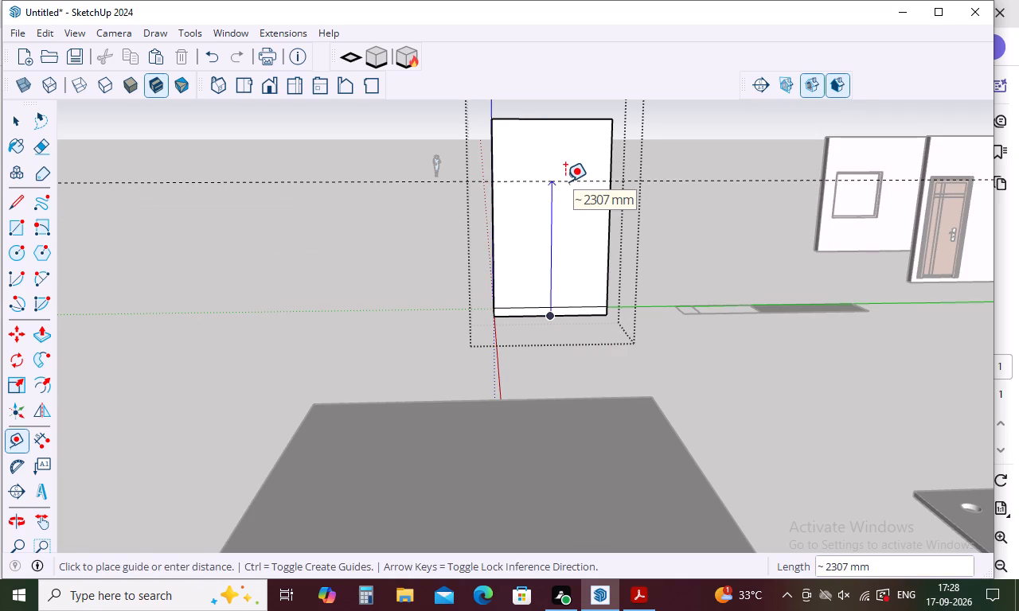
type("7'")
key("Return")
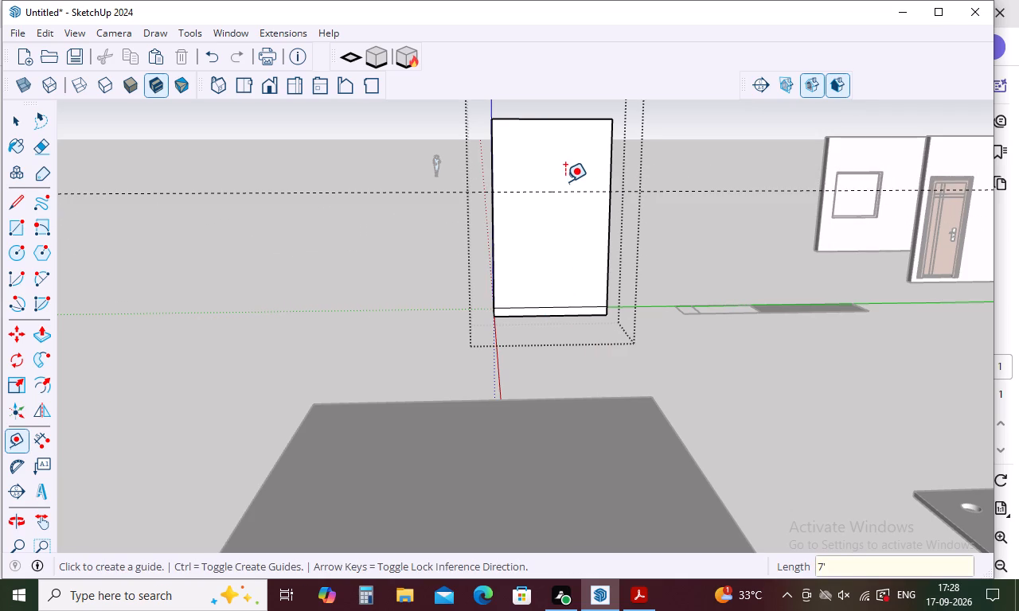
key("space")
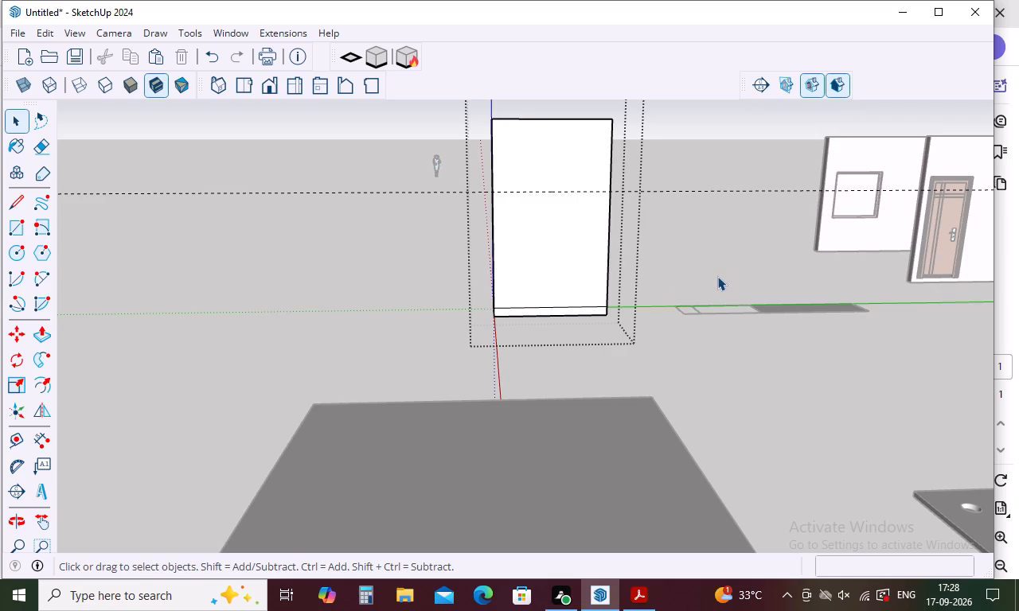
key("Escape")
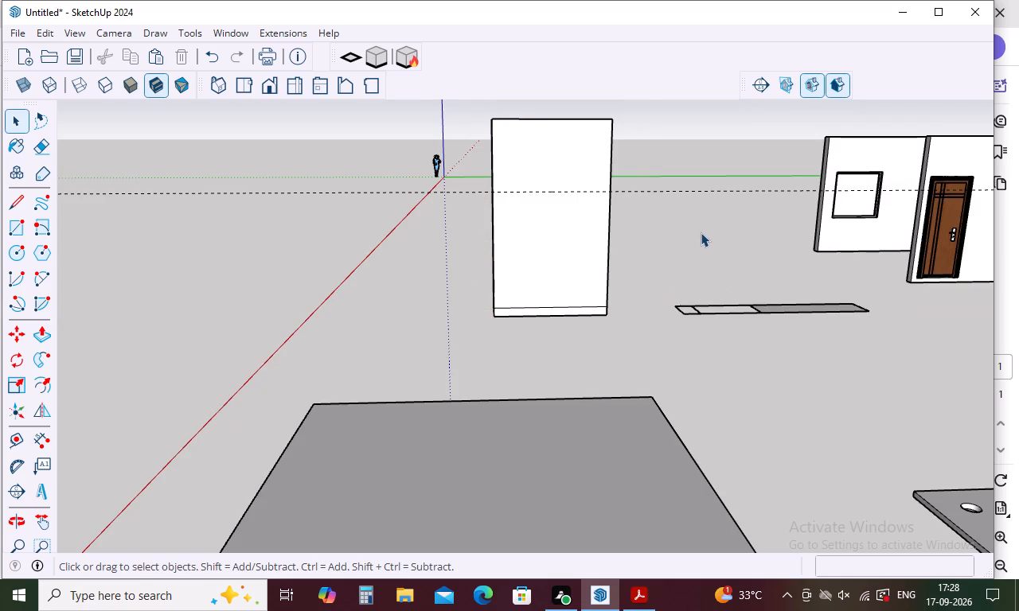
Measure the height from the wall's bottom edge to the window opening's upper corner using a linear dimension.
middle_click_drag(701, 232, 689, 270)
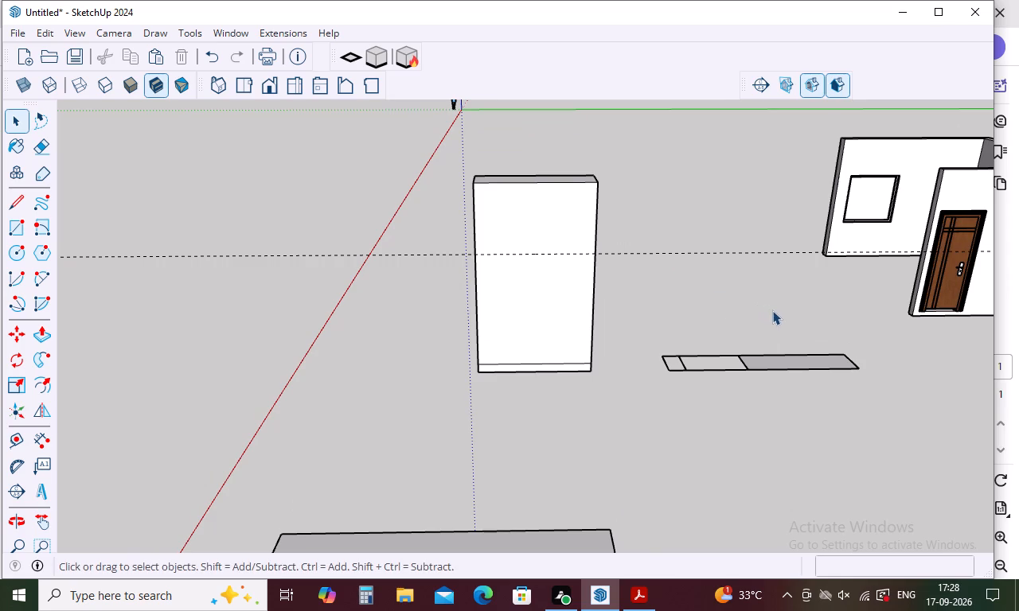
left_click(41, 441)
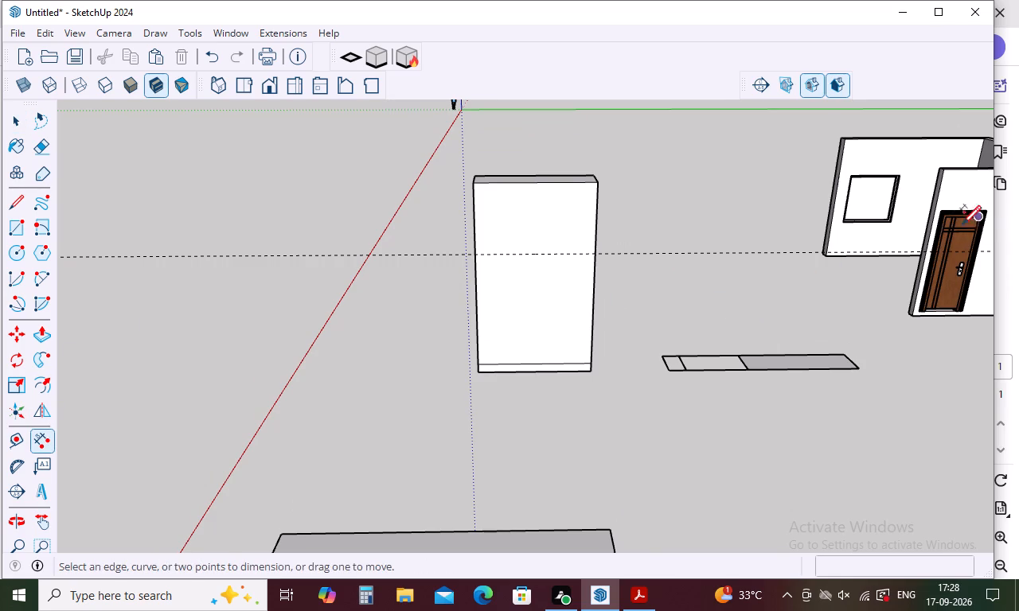
scroll(847, 254, "up", 6)
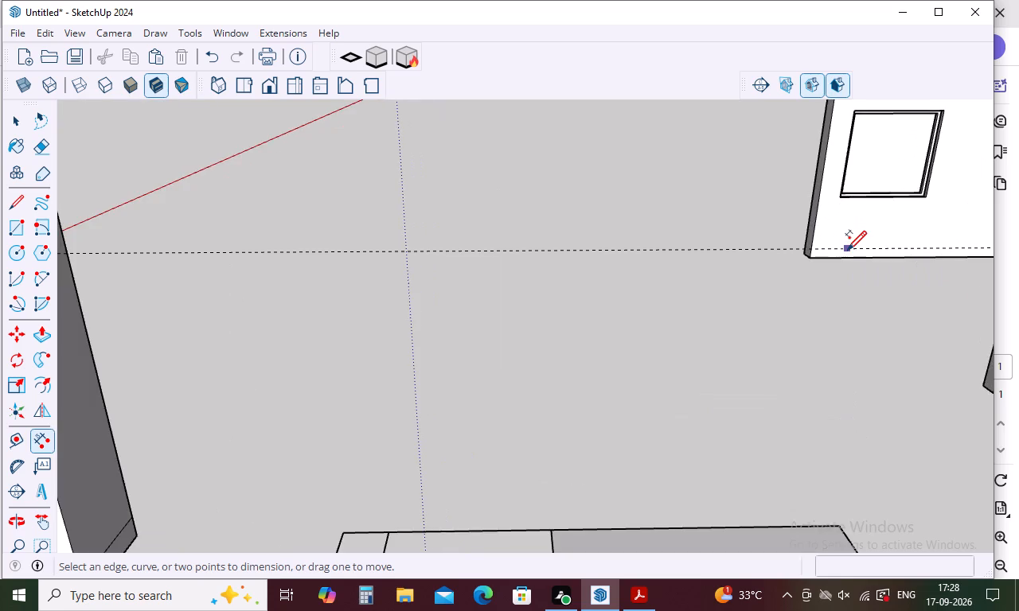
scroll(847, 250, "up", 2)
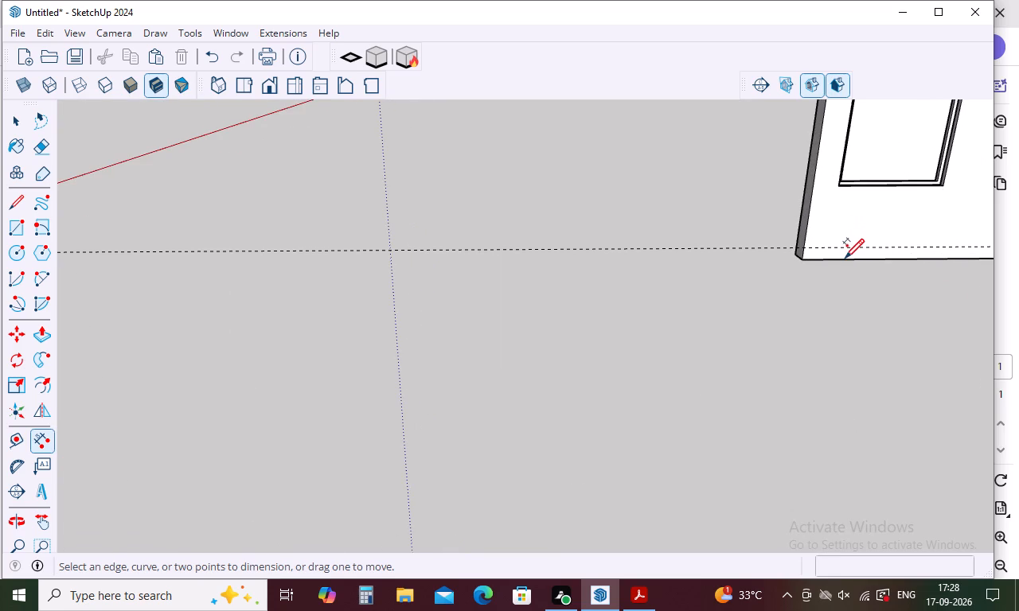
scroll(843, 247, "down", 7)
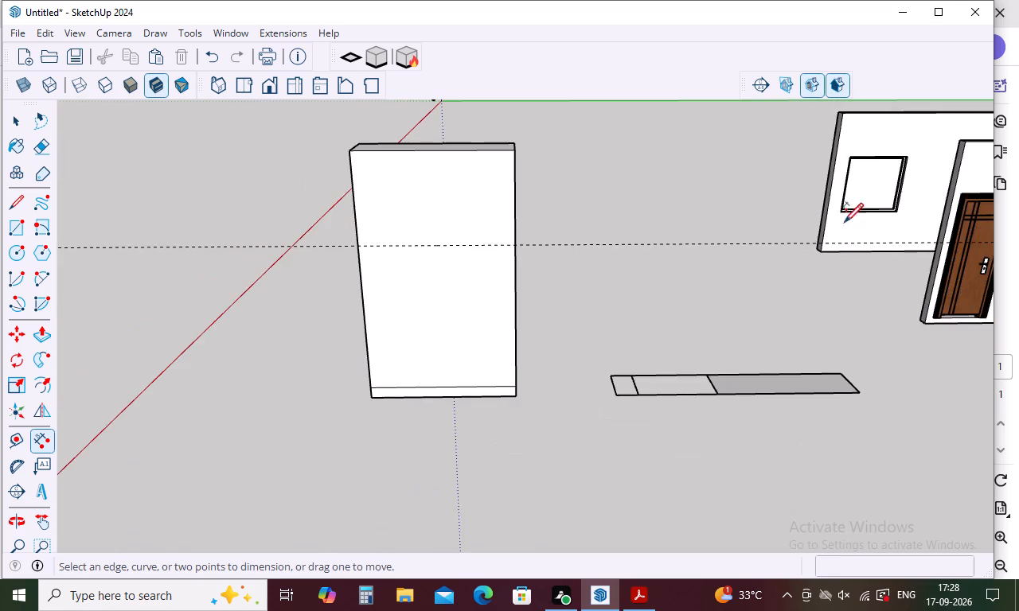
scroll(858, 150, "up", 19)
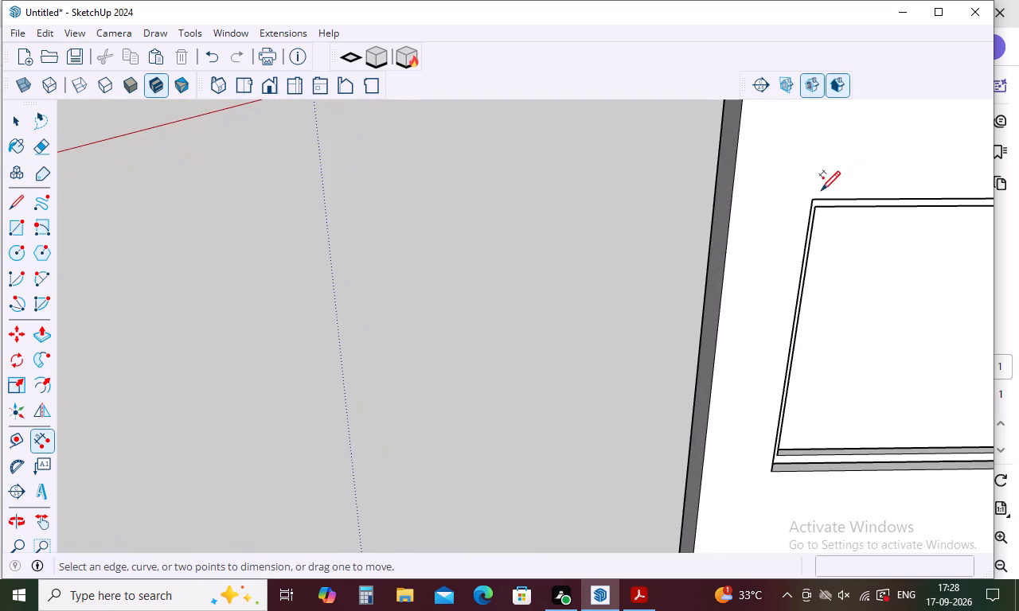
left_click(810, 199)
scroll(809, 185, "down", 13)
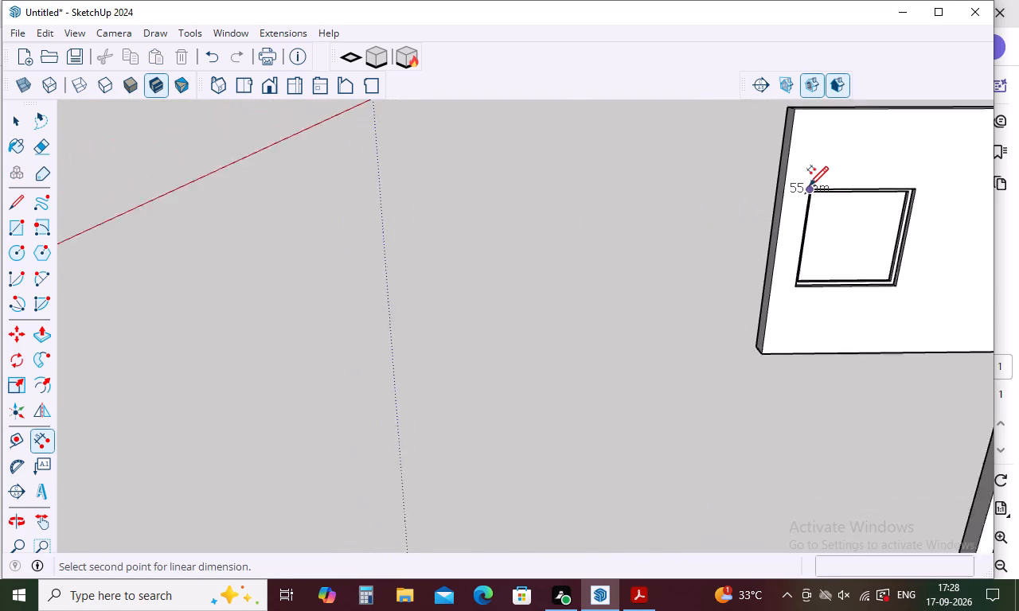
scroll(809, 185, "down", 2)
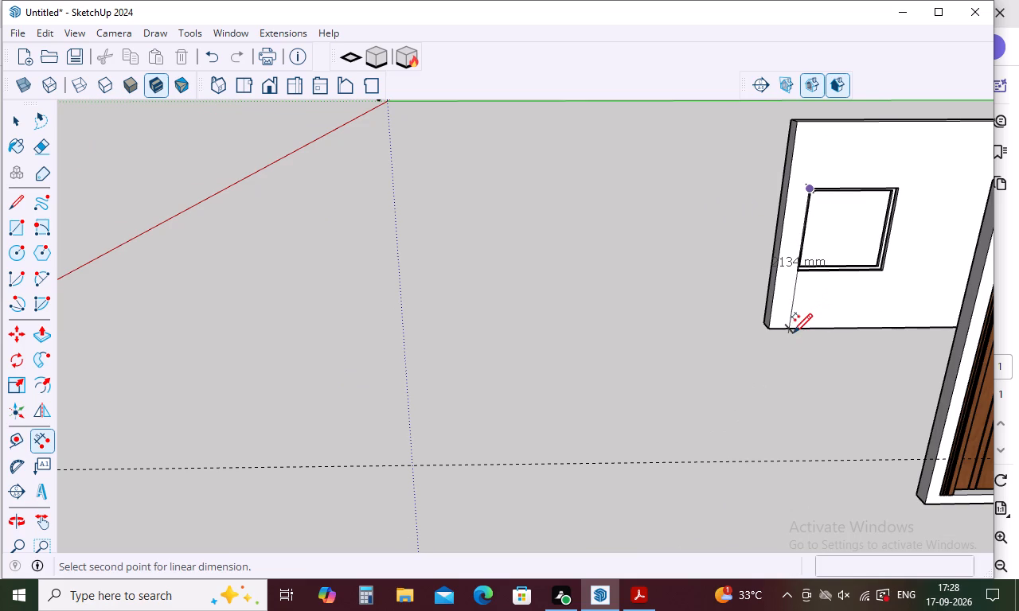
left_click(793, 332)
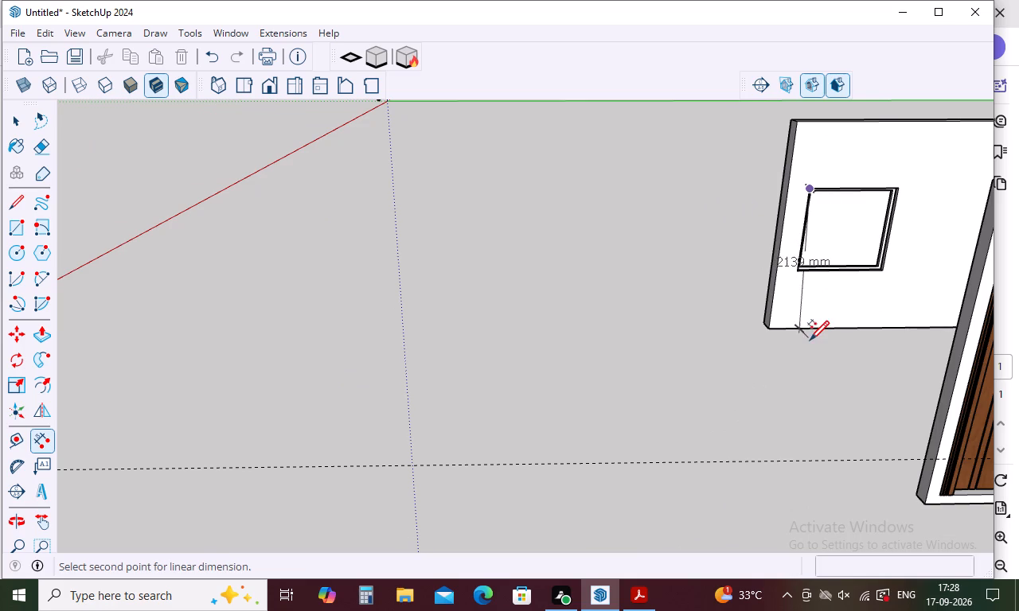
left_click(797, 329)
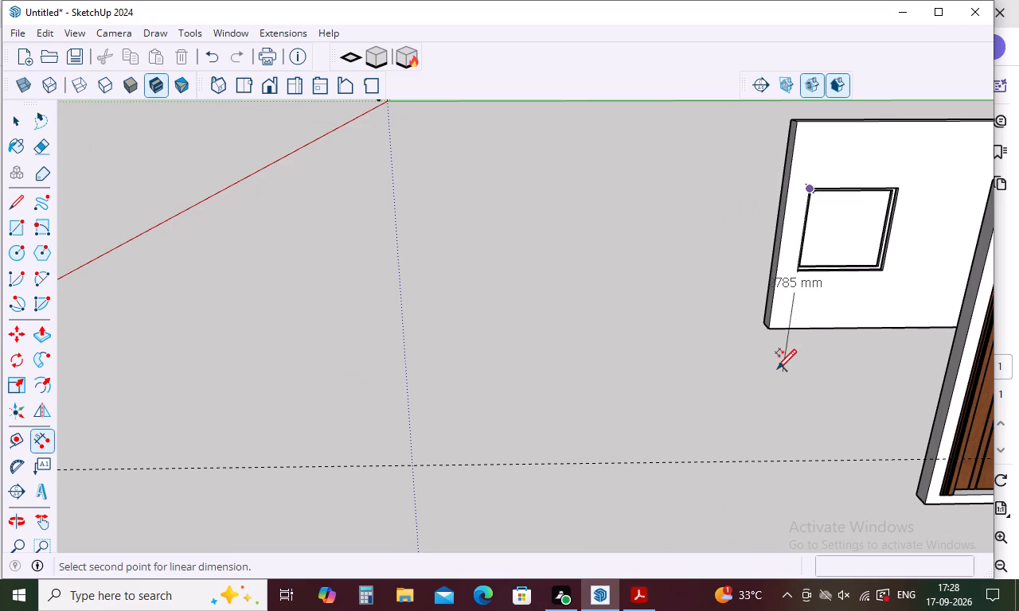
left_click(789, 325)
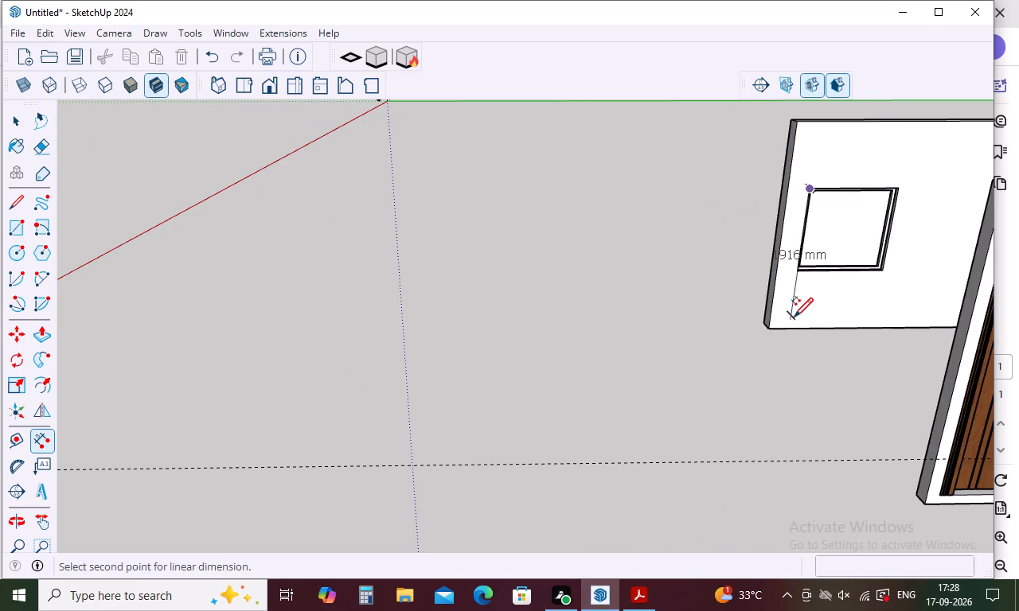
key("Escape")
scroll(806, 270, "down", 10)
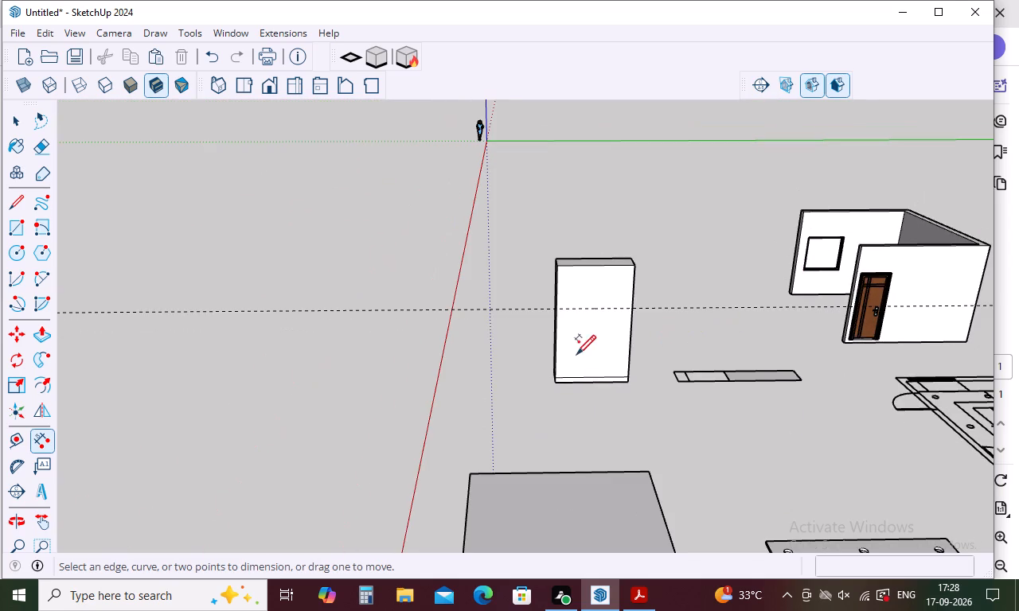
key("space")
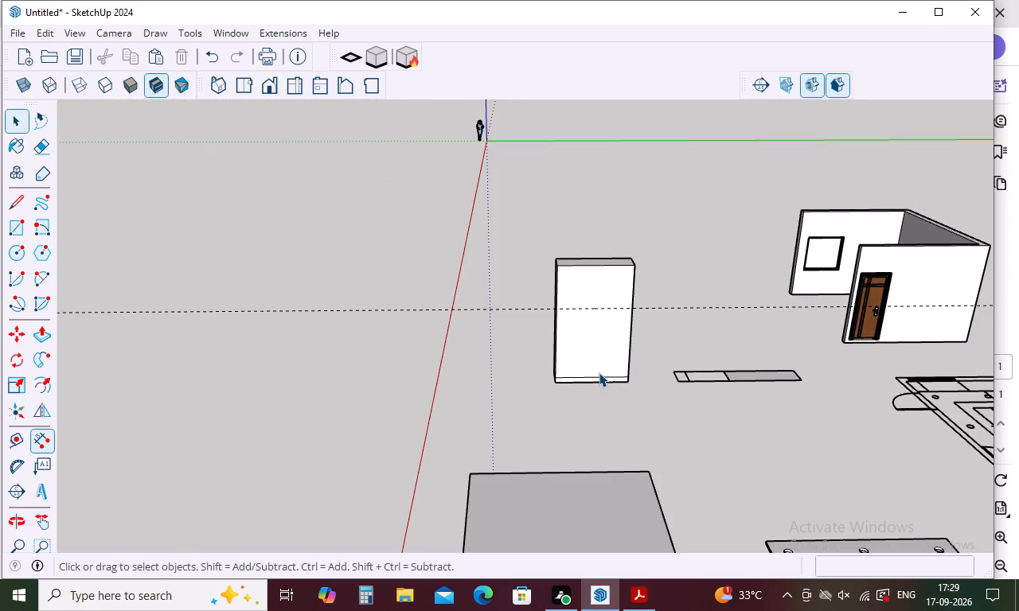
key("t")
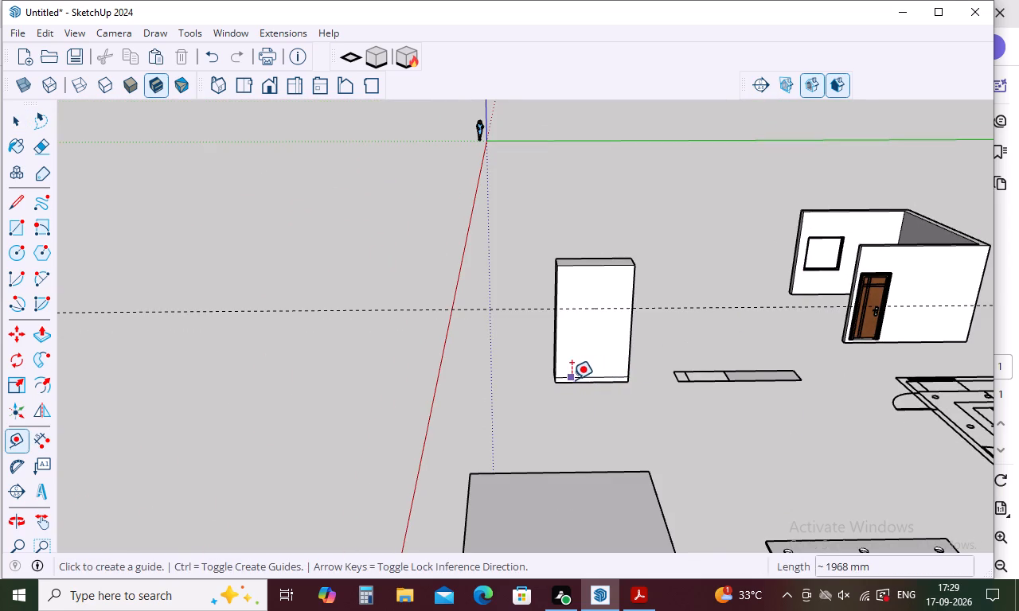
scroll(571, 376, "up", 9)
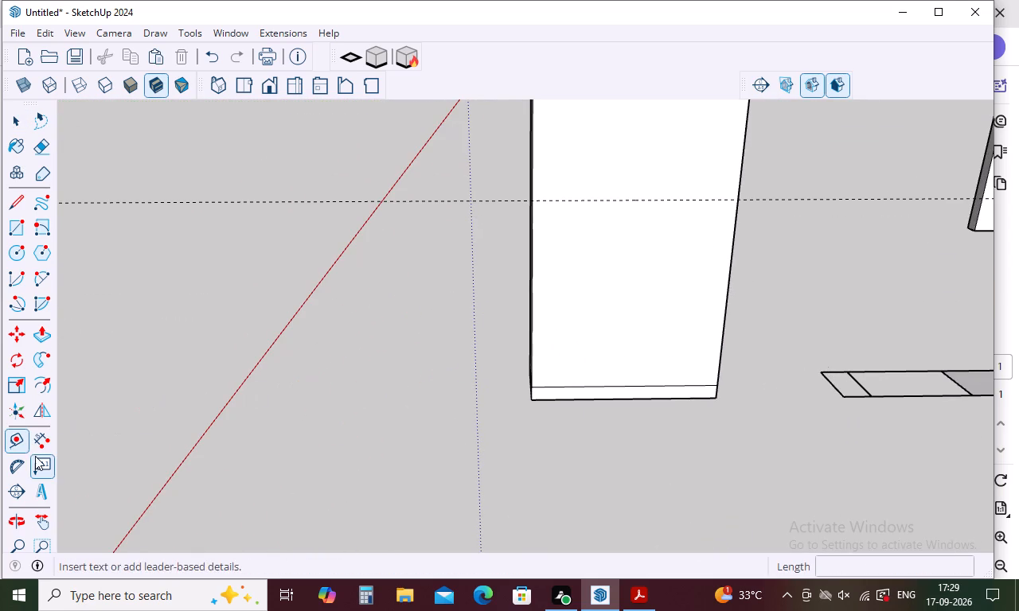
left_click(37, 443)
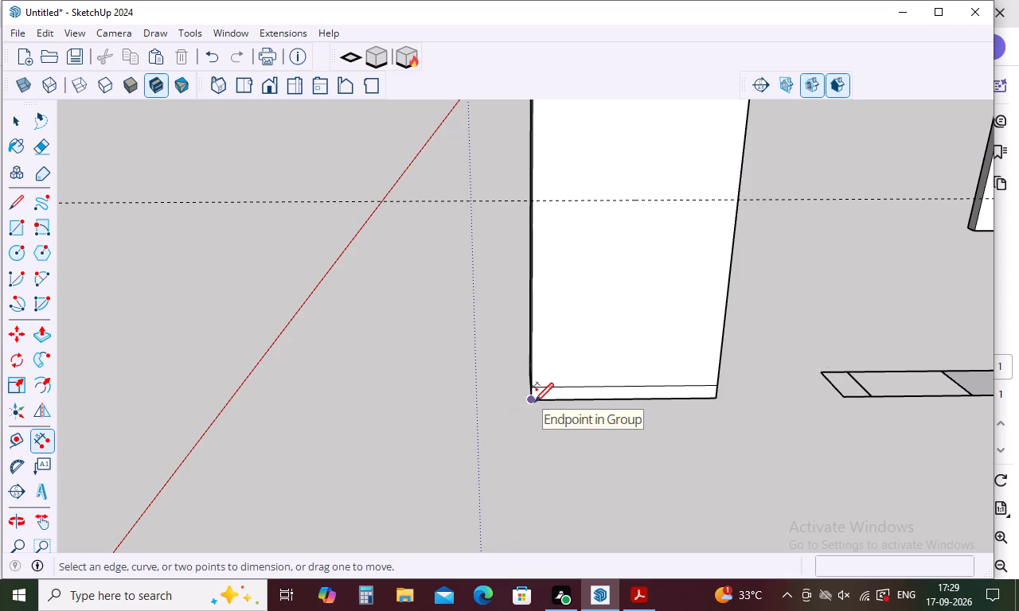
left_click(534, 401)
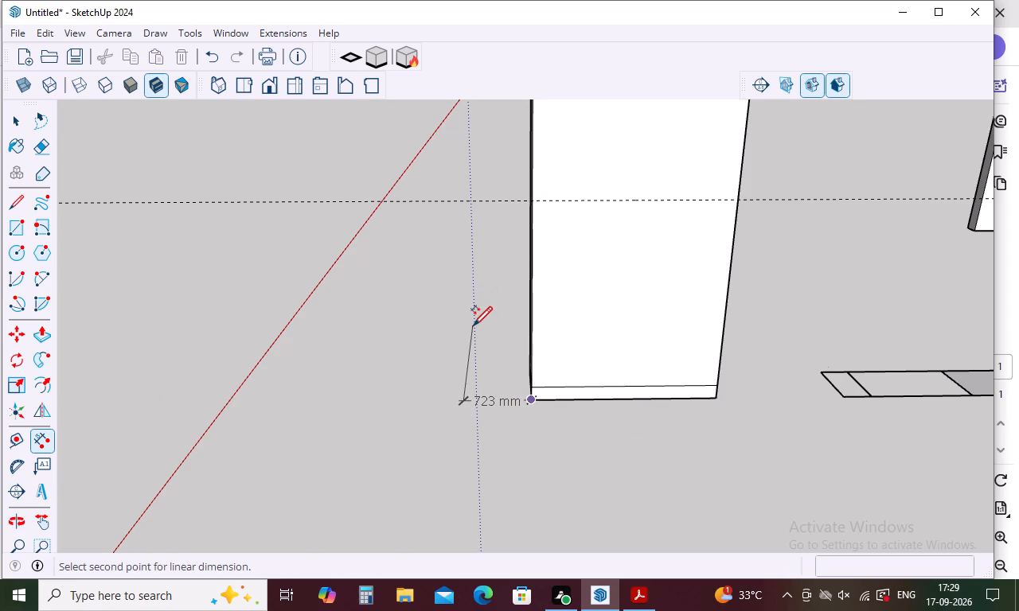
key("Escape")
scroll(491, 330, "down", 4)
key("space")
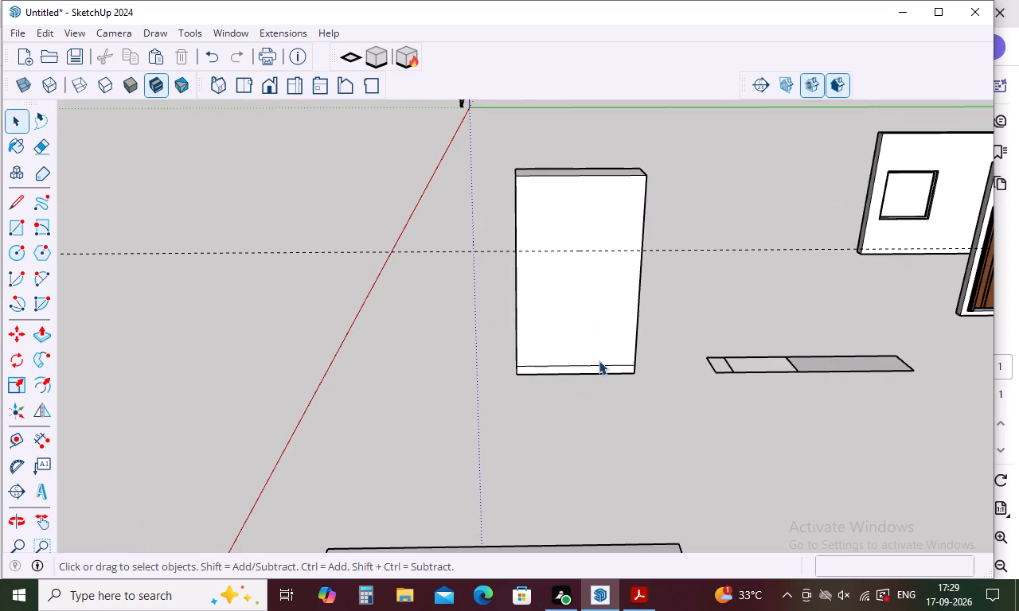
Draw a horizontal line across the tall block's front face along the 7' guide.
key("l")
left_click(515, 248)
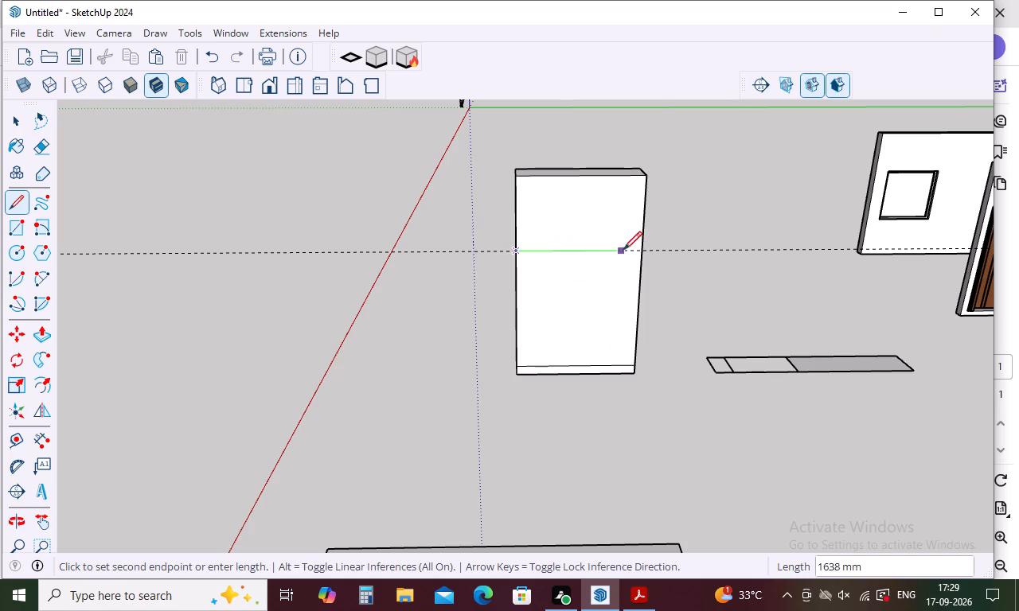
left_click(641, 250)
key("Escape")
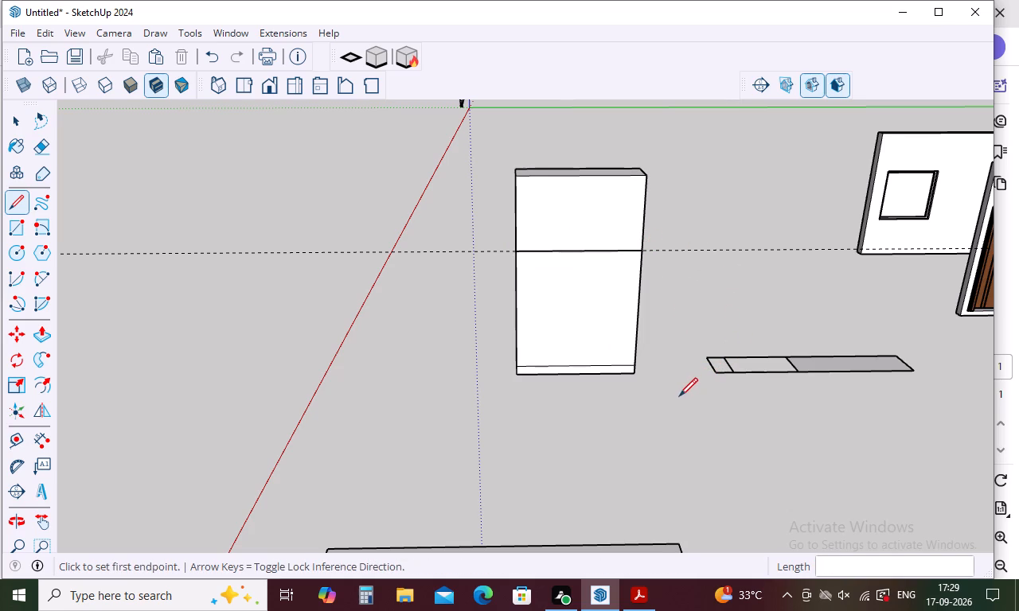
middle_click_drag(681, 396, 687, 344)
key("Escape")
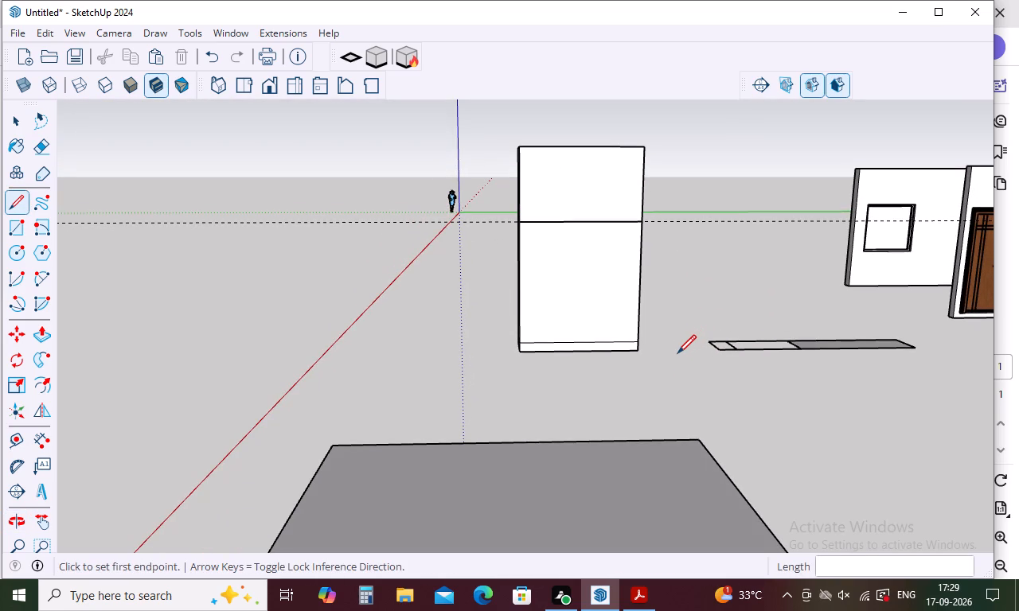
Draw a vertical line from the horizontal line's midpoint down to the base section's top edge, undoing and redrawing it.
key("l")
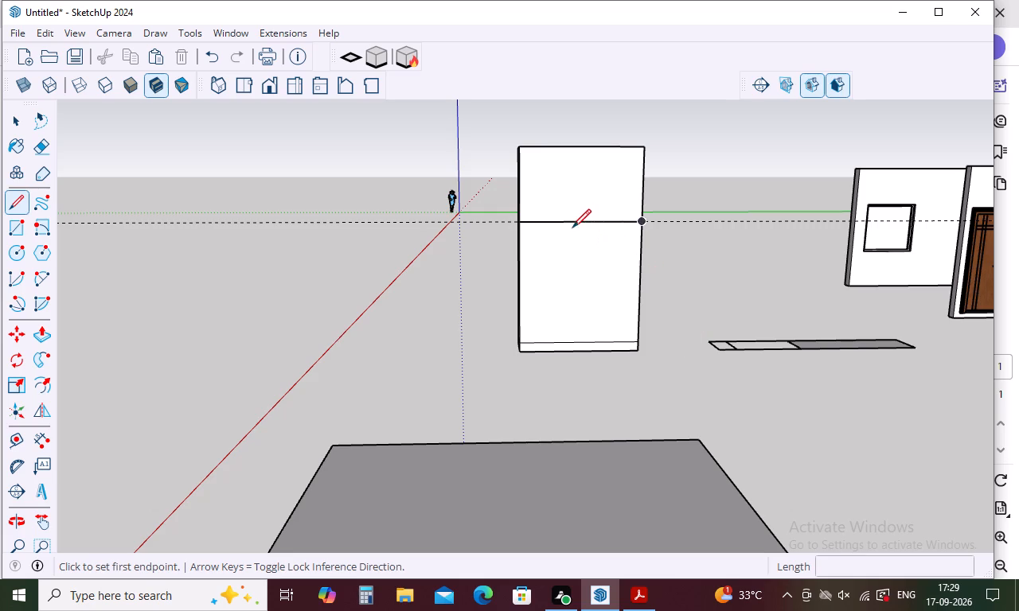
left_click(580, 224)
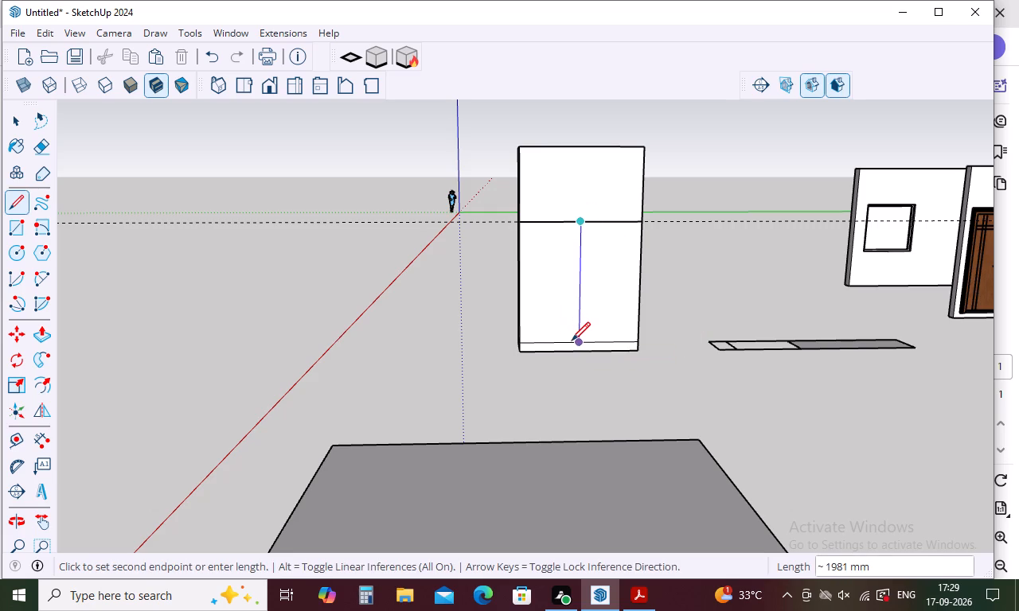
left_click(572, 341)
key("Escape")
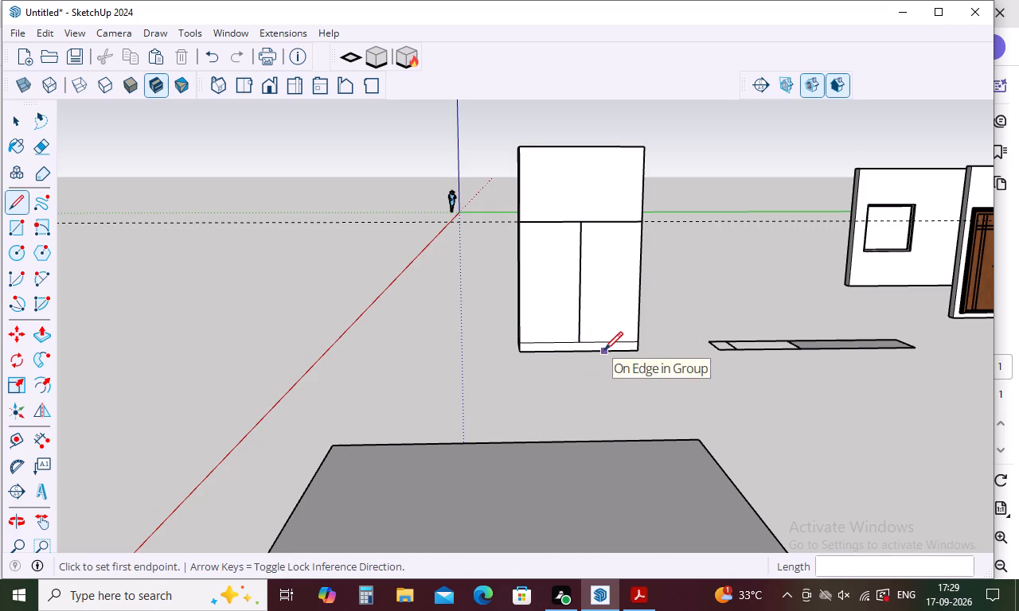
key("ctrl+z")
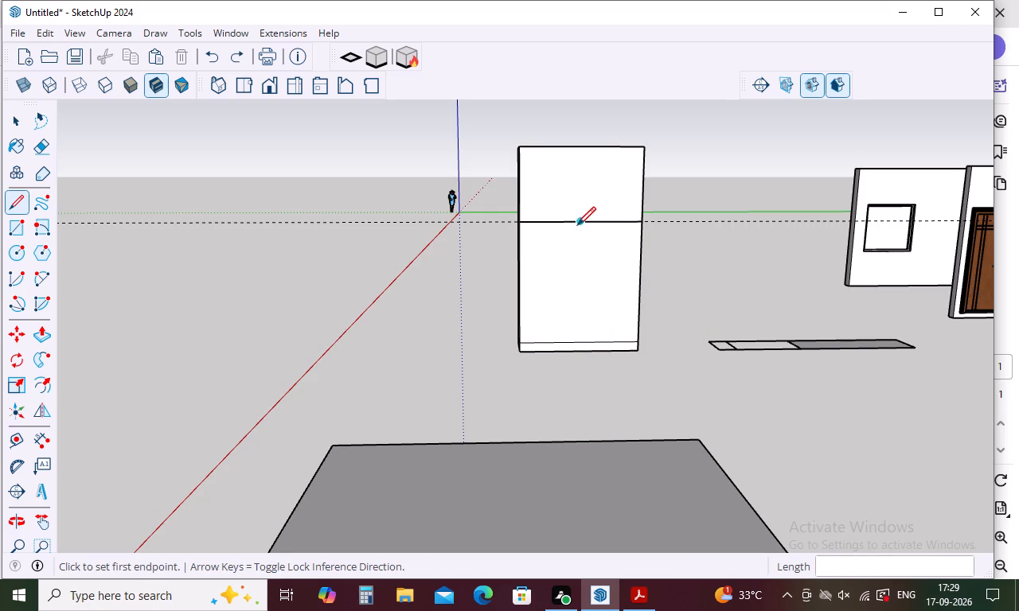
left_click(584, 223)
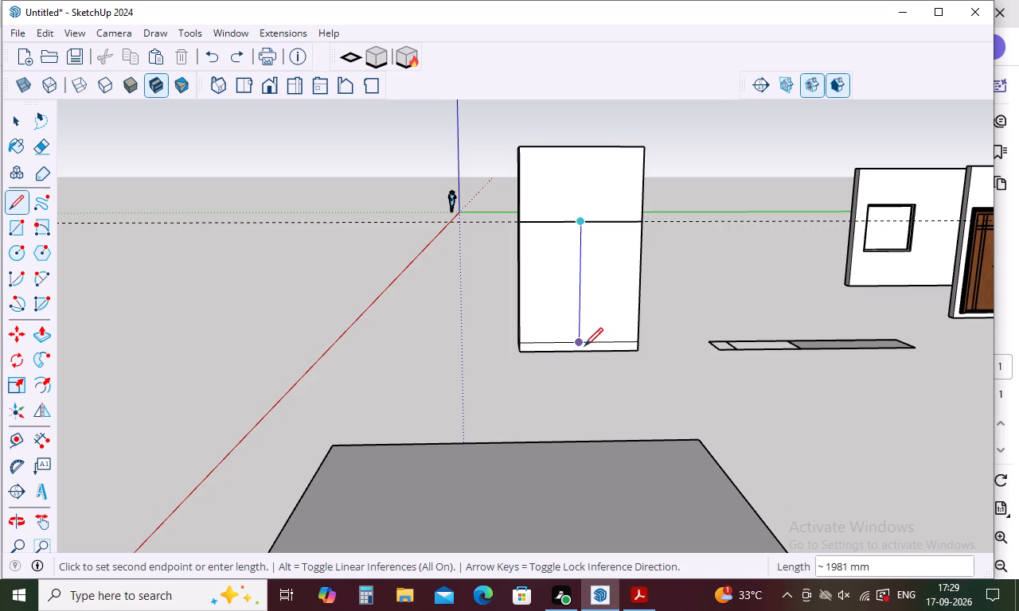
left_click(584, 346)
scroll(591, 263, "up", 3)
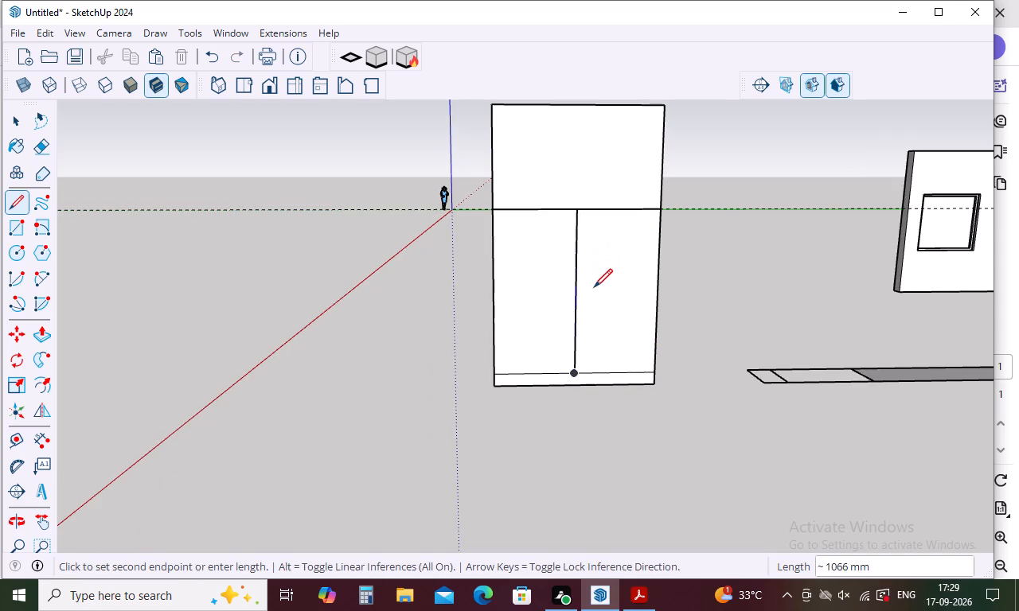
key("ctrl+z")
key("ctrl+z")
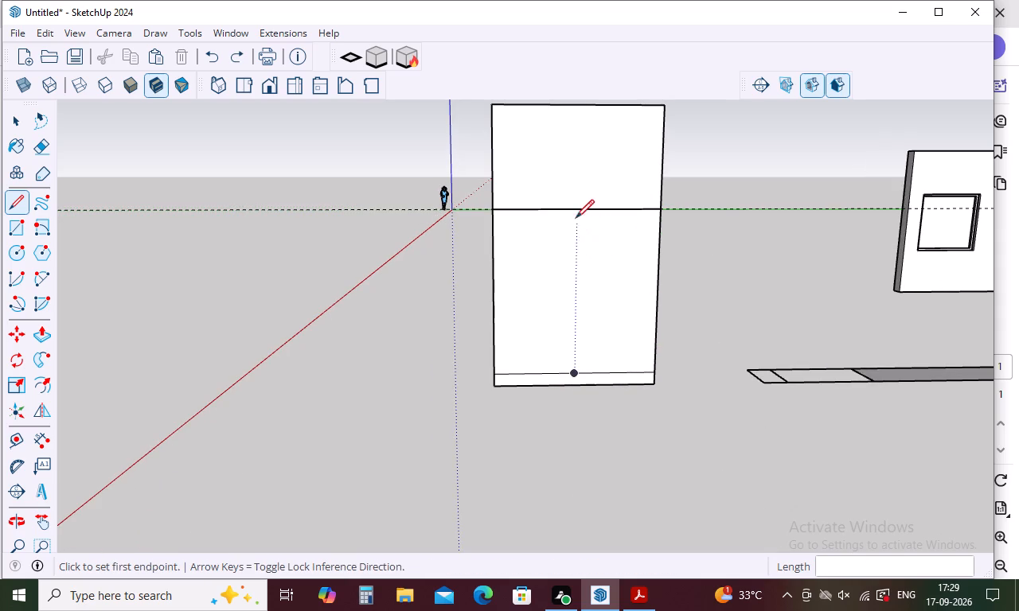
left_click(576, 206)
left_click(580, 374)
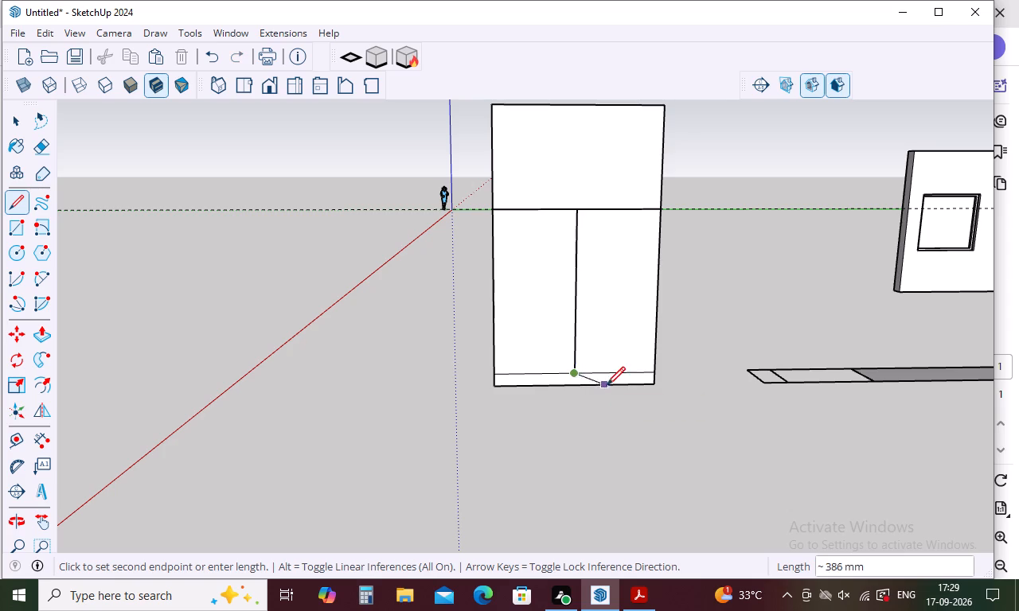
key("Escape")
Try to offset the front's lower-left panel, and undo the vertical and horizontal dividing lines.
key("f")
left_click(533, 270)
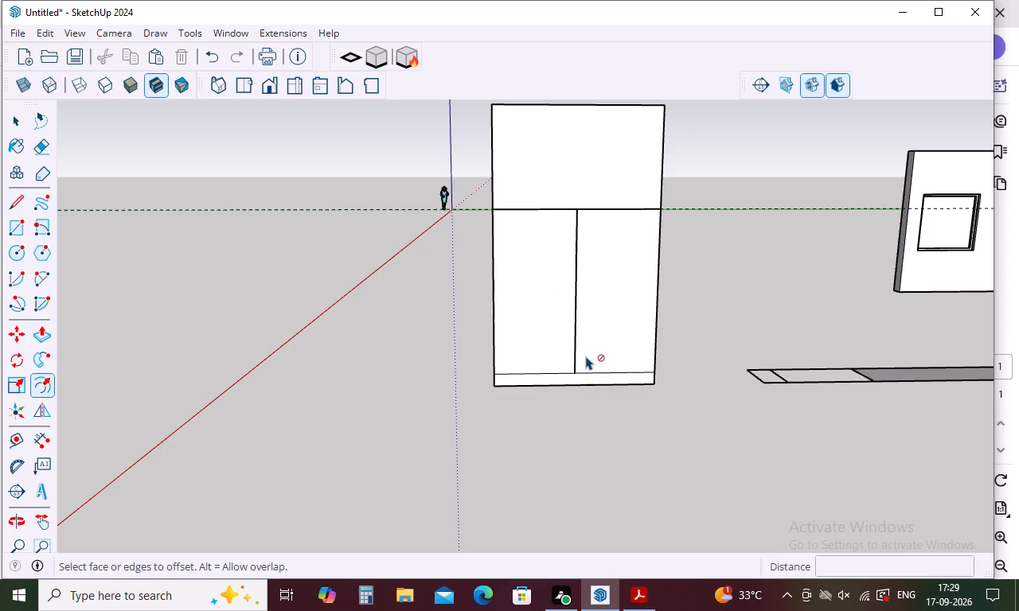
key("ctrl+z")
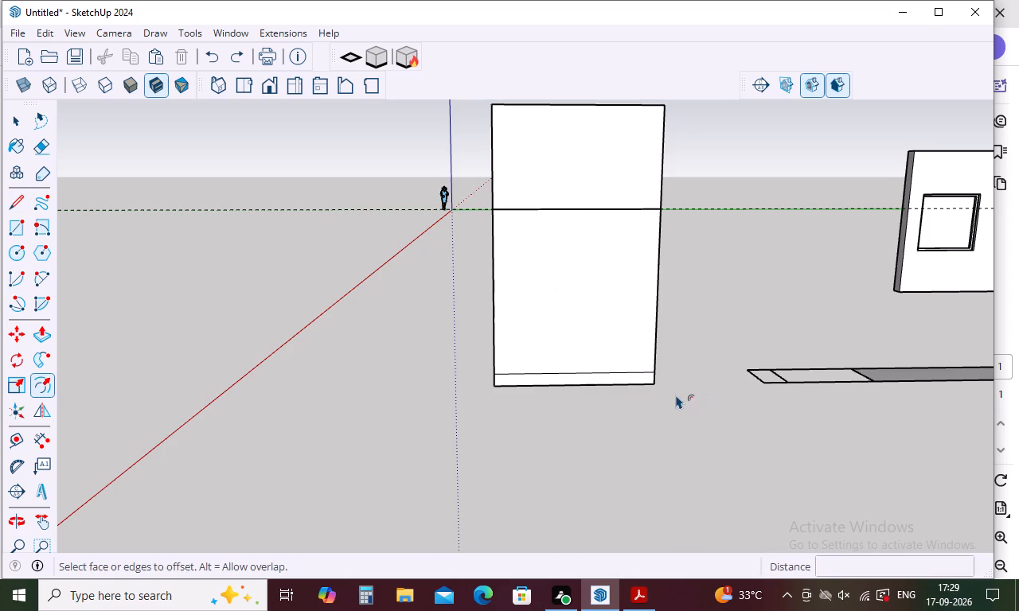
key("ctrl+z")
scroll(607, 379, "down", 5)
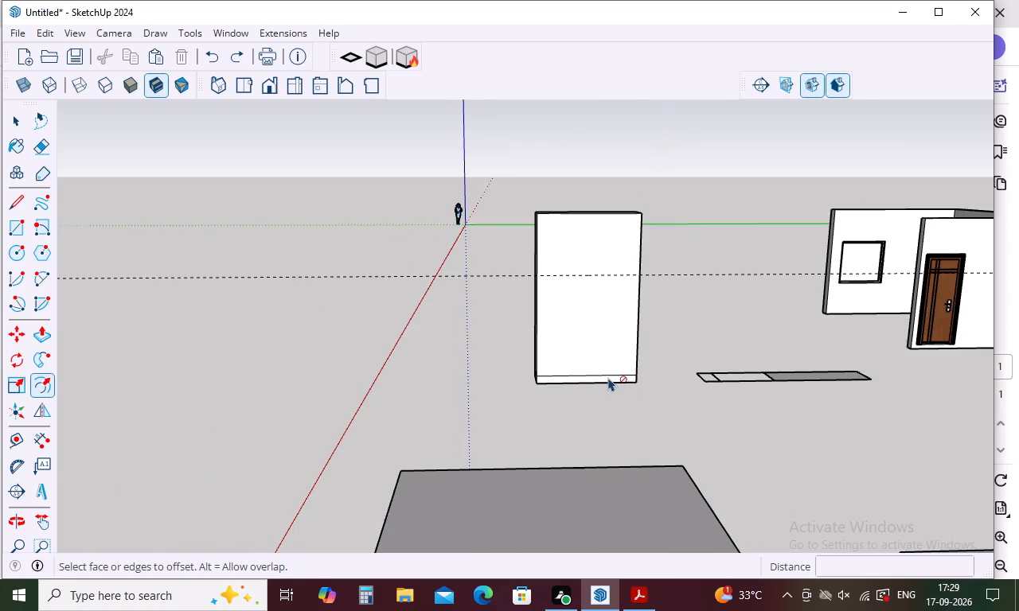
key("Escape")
Open the tall block's group and draw a horizontal line across its front face along the 7' guide.
double_click(595, 360)
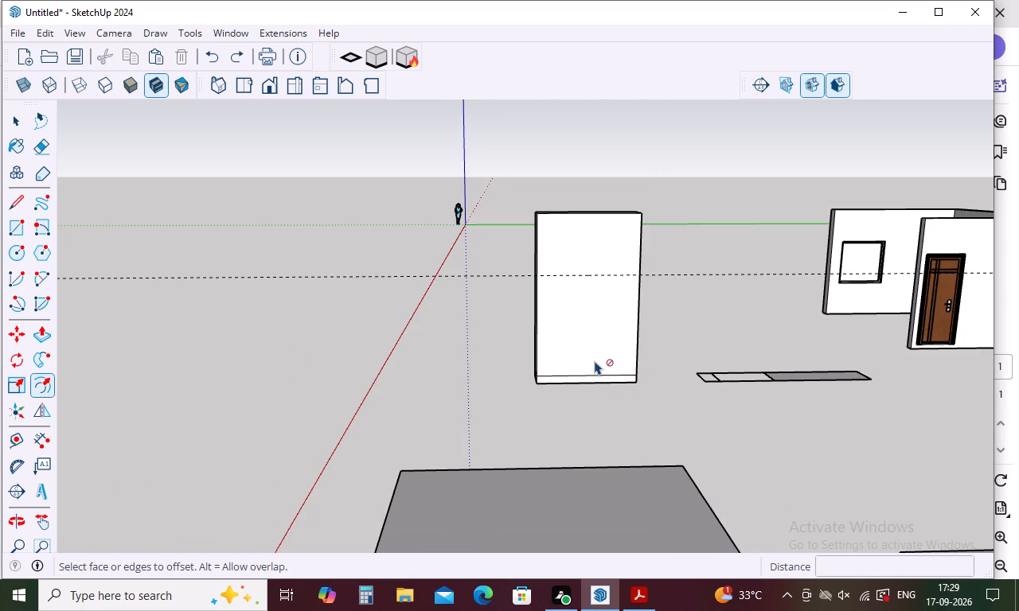
key("space")
double_click(590, 351)
scroll(607, 313, "up", 3)
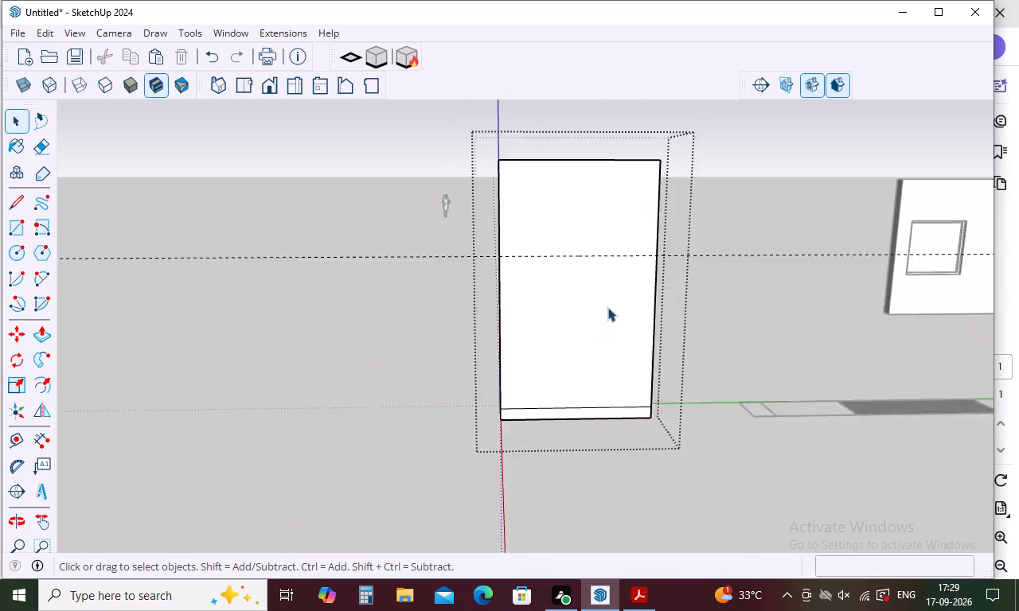
scroll(607, 307, "up", 2)
key("l")
left_click(488, 252)
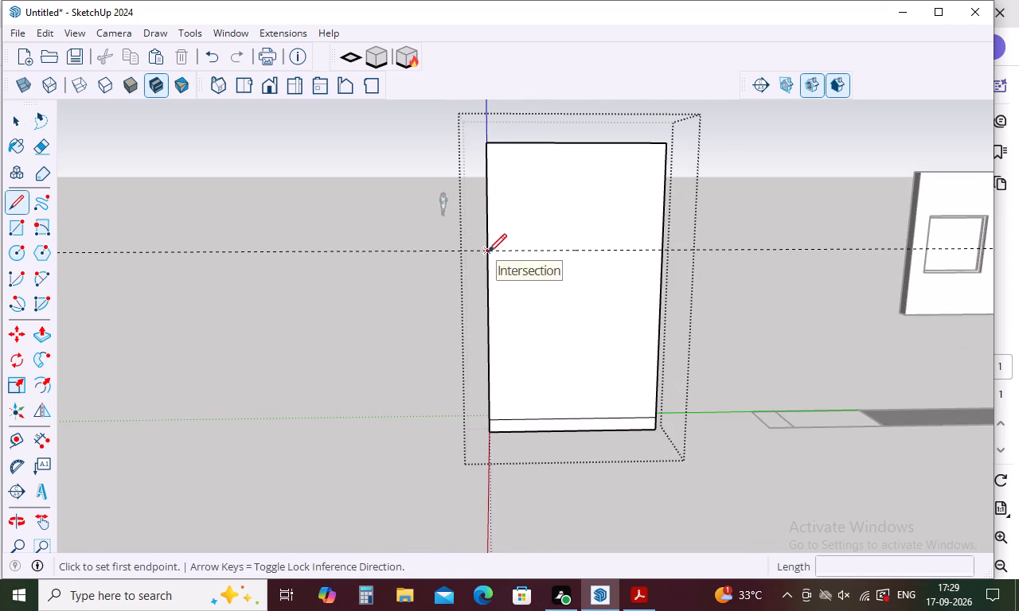
left_click(660, 247)
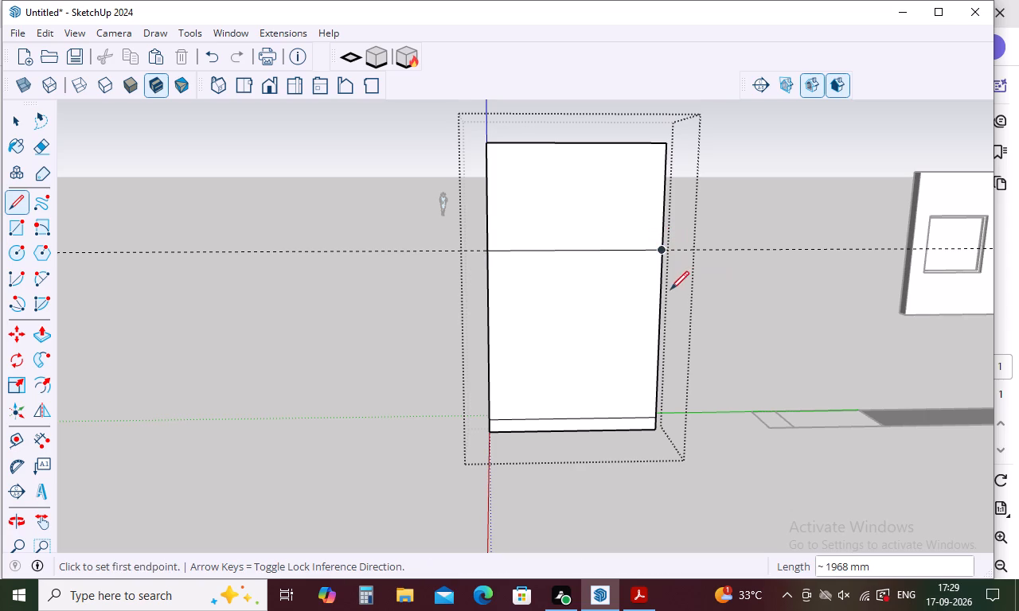
key("space")
Draw a vertical line about 1981 mm long from the horizontal line's midpoint down to the base section's top edge.
key("l")
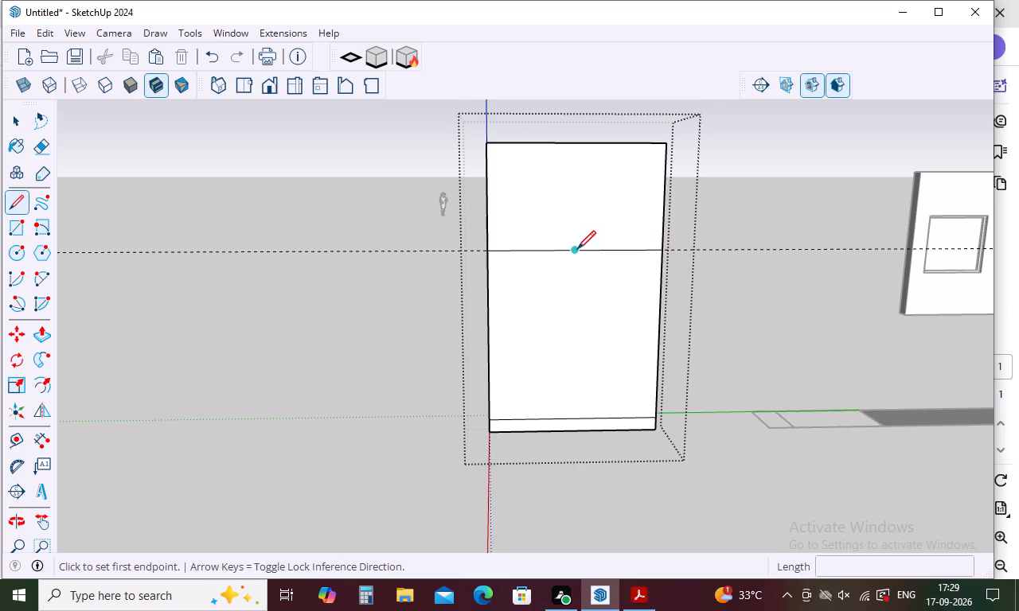
left_click_drag(577, 249, 577, 259)
left_click(572, 419)
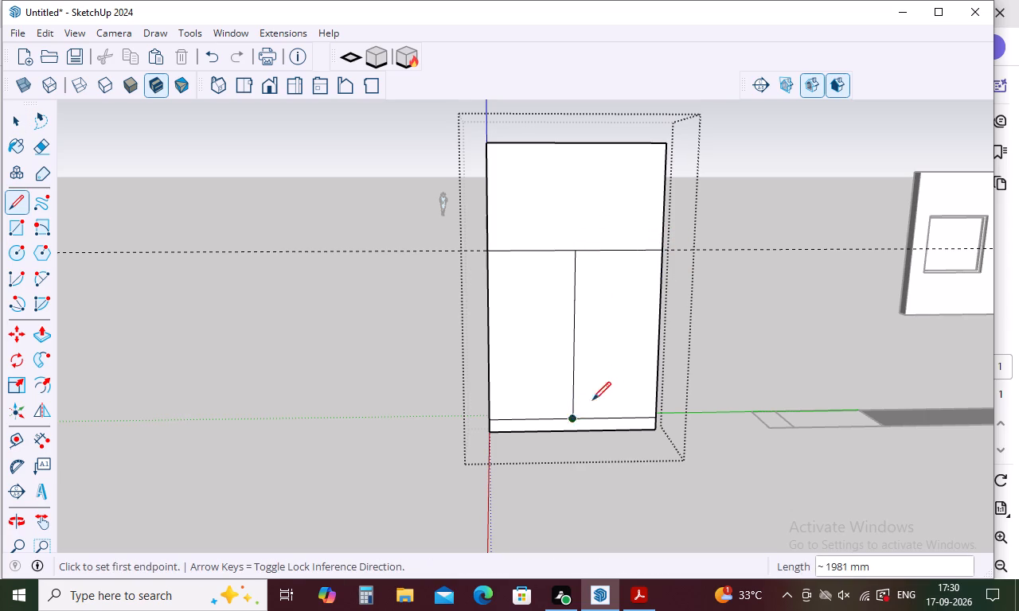
key("space")
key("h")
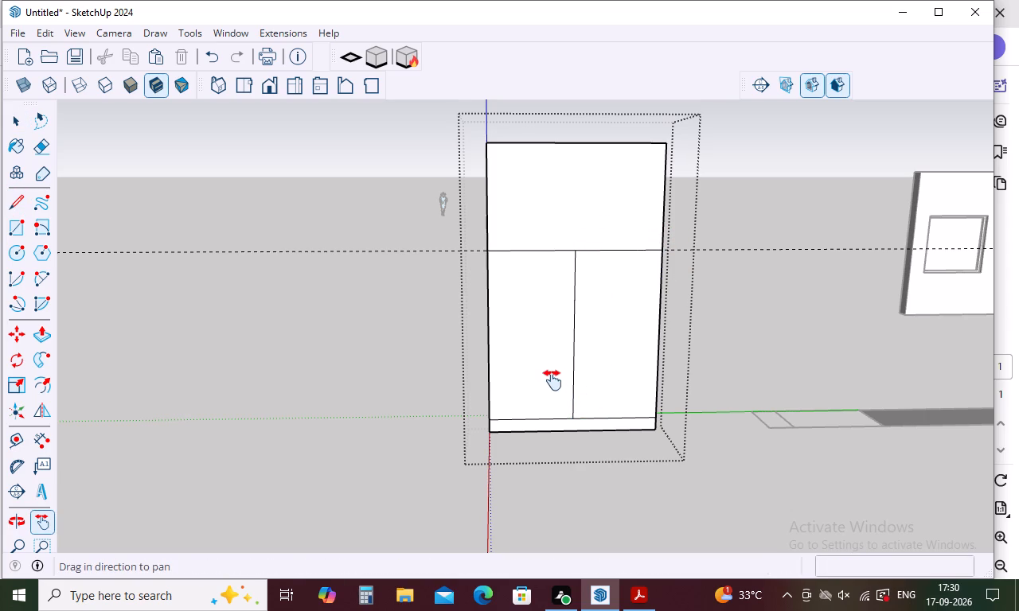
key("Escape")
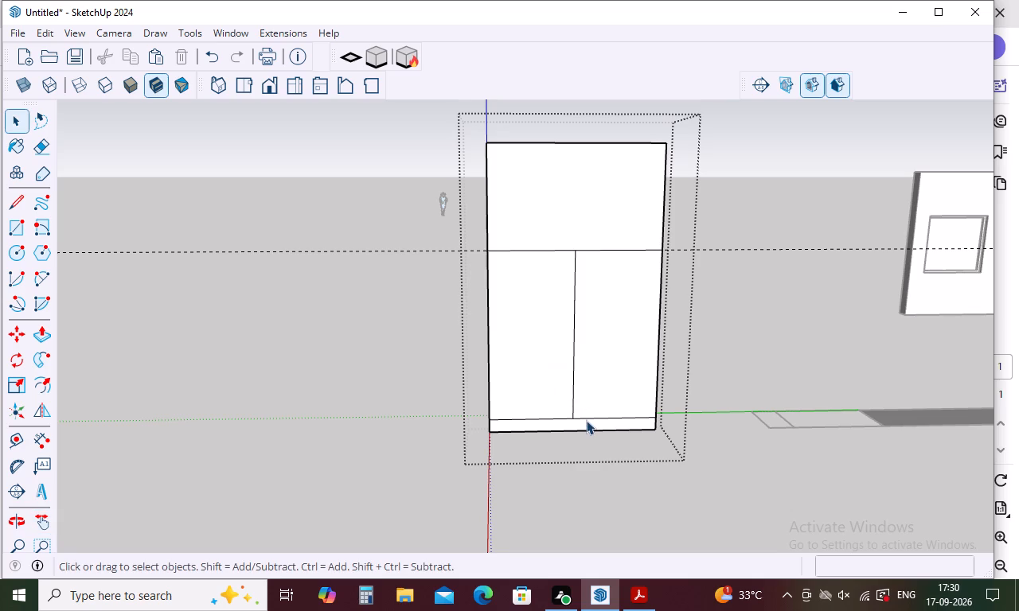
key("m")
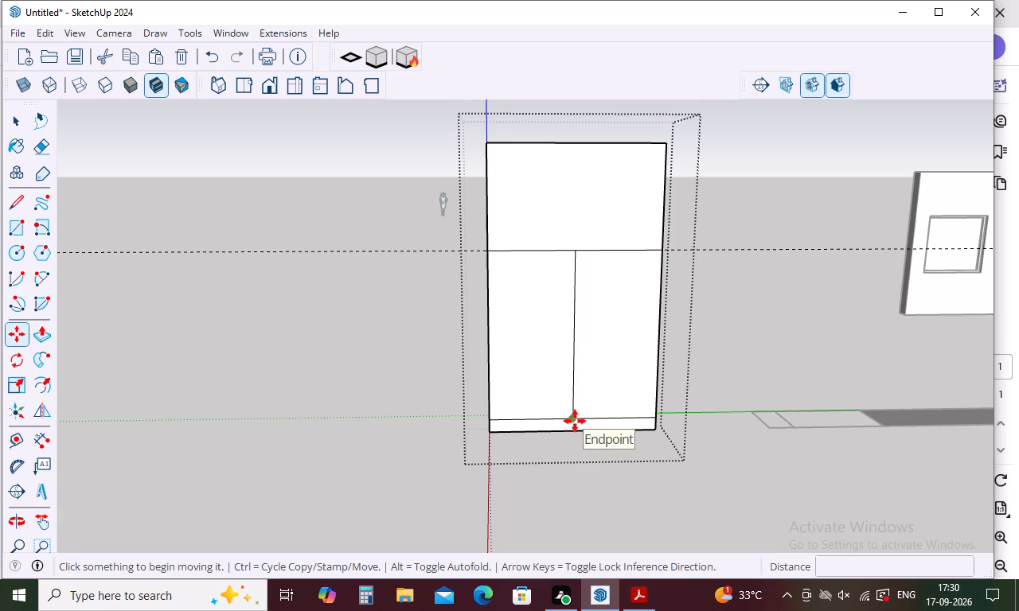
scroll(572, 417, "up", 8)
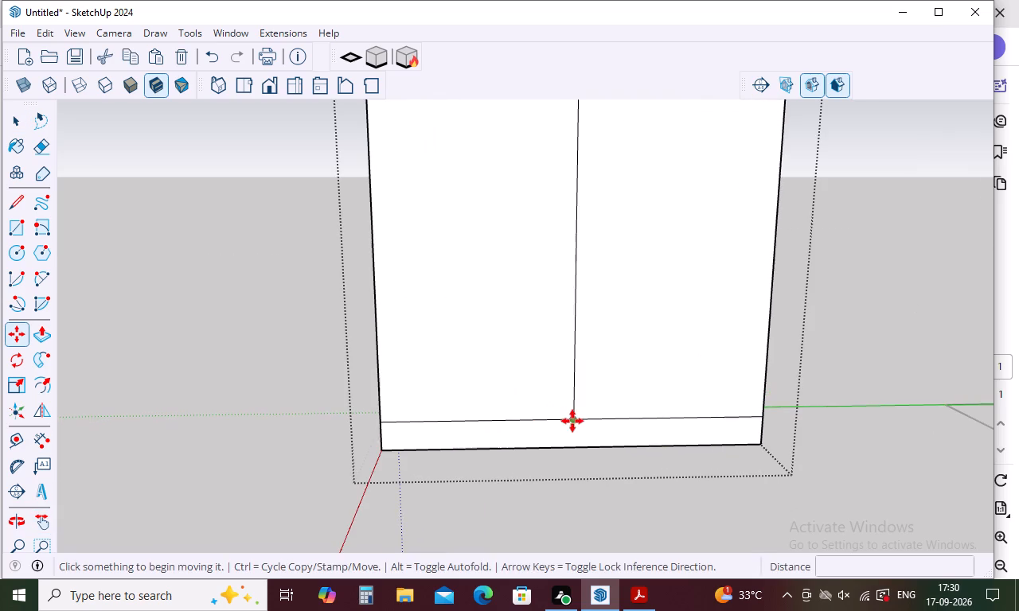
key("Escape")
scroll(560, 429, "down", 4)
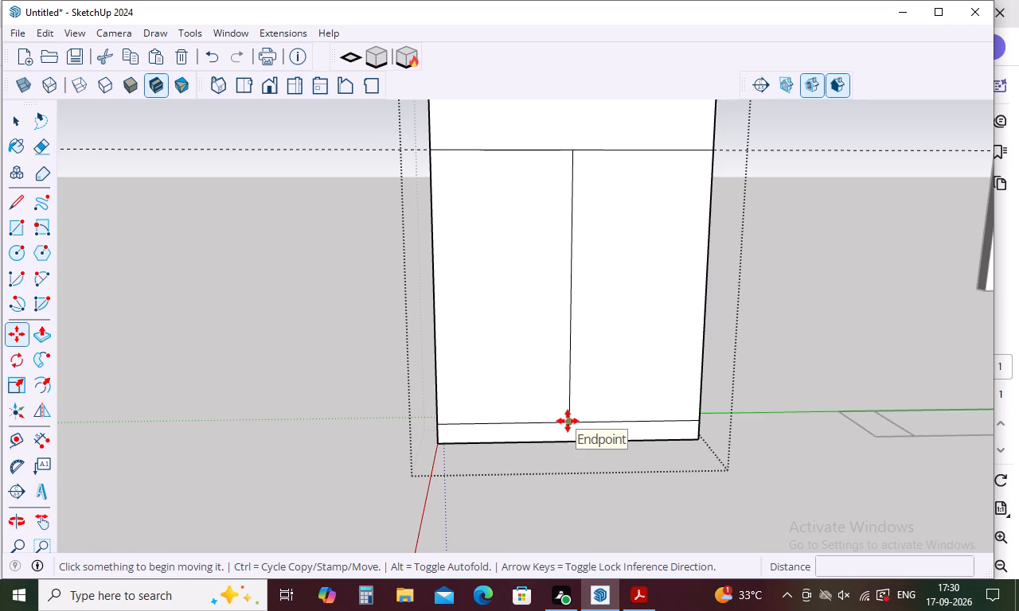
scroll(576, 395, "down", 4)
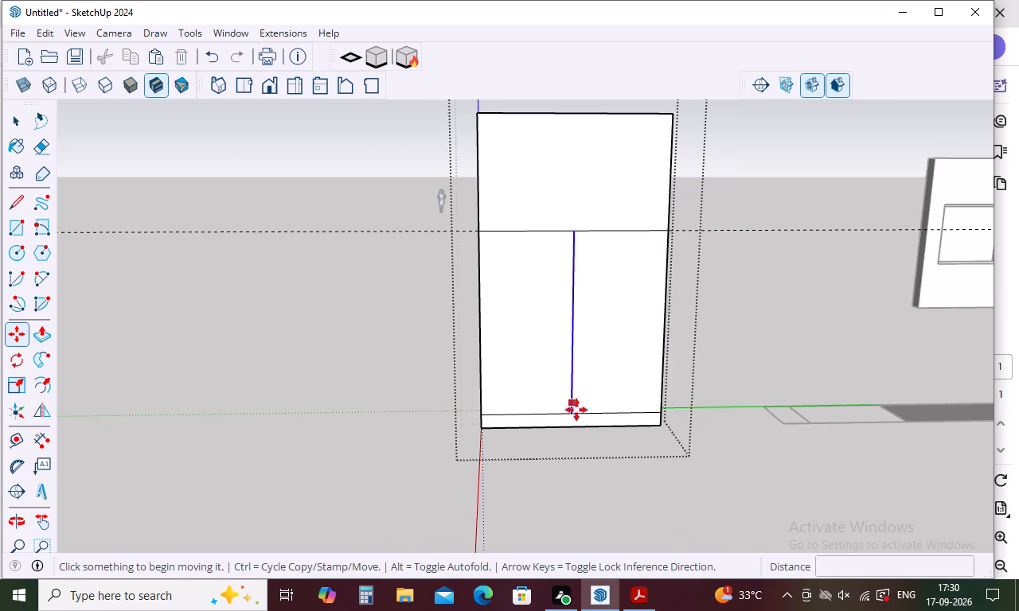
Offset the outline of the front's lower-left panel inward by about 37 mm.
key("f")
left_click(518, 322)
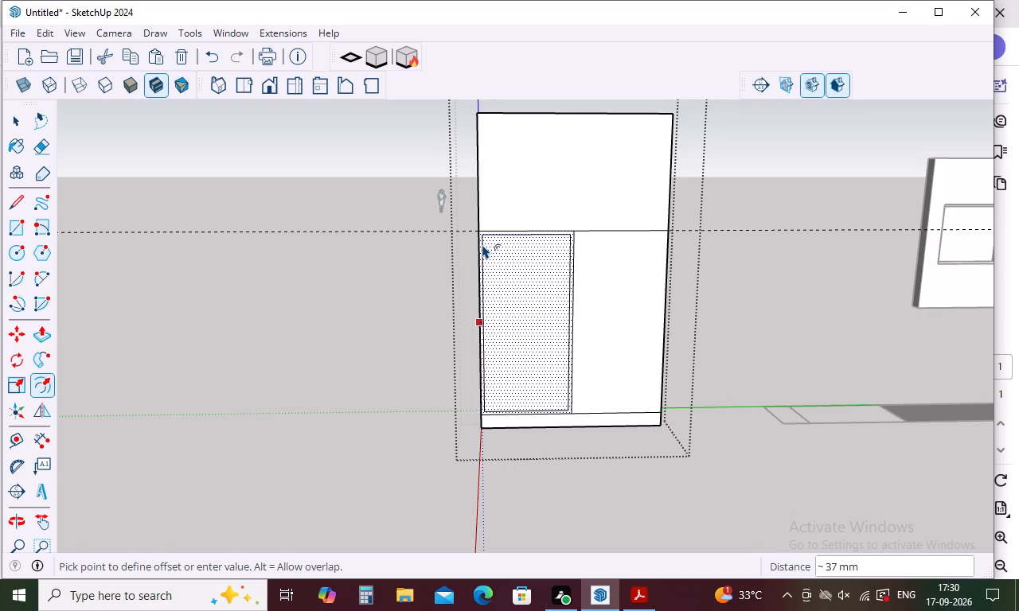
left_click(482, 244)
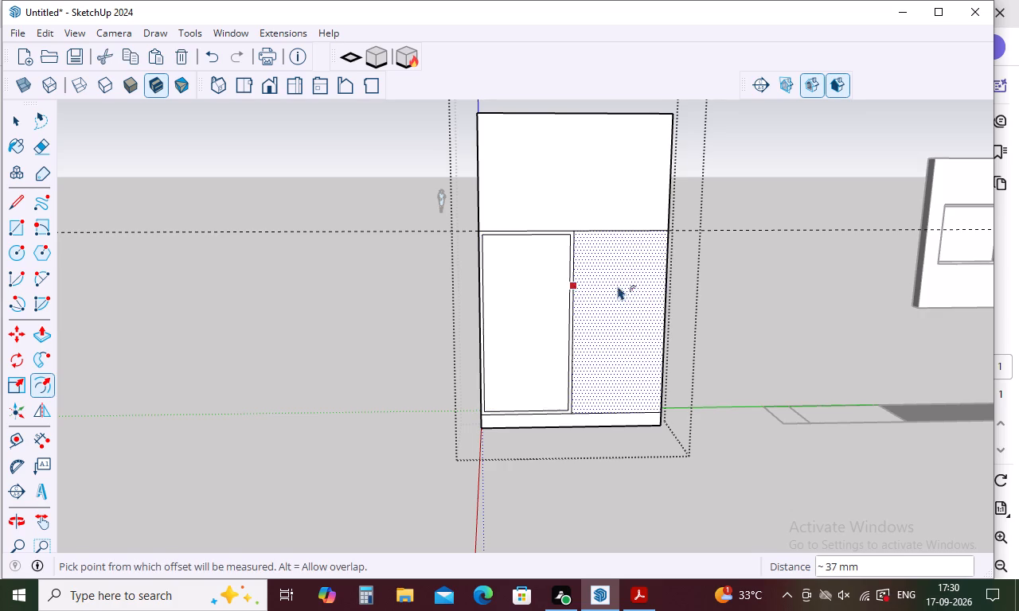
Offset the outline of the front's lower-right panel inward by the same distance of about 37 mm.
double_click(611, 293)
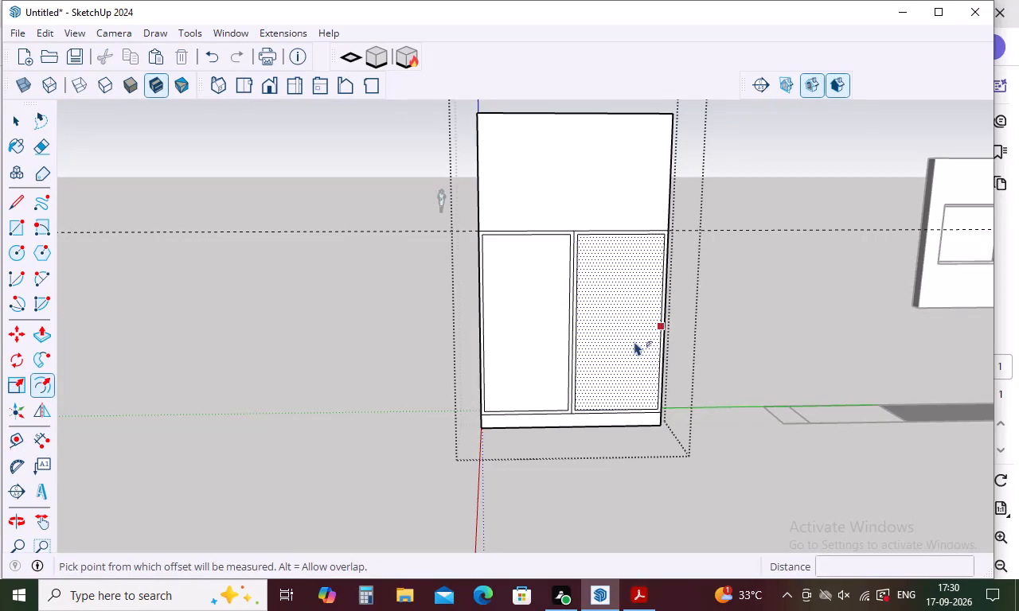
key("Escape")
key("space")
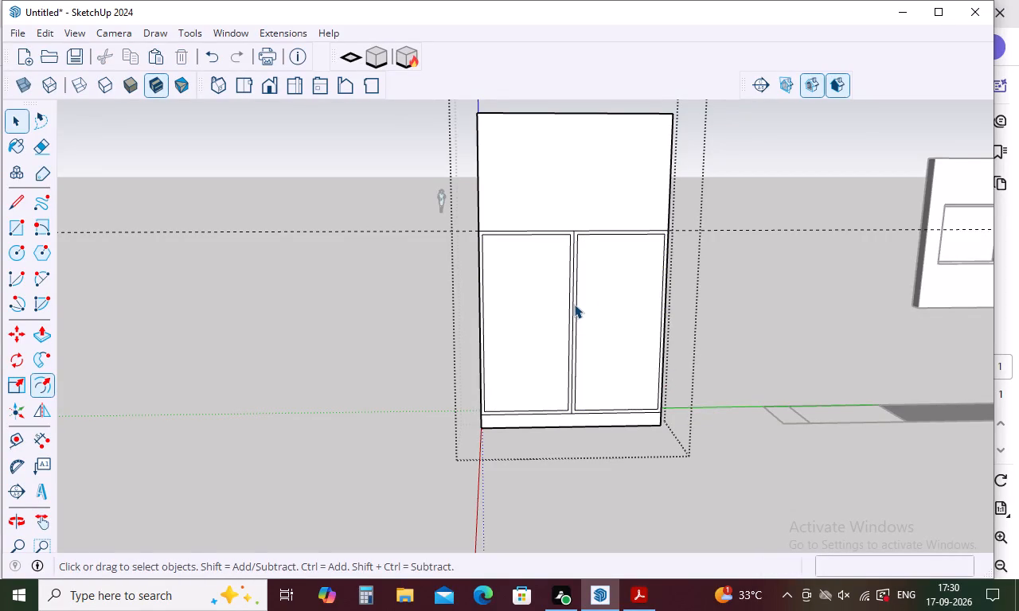
Erase the vertical dividing line between the two inset lower panels.
key("e")
scroll(569, 304, "up", 8)
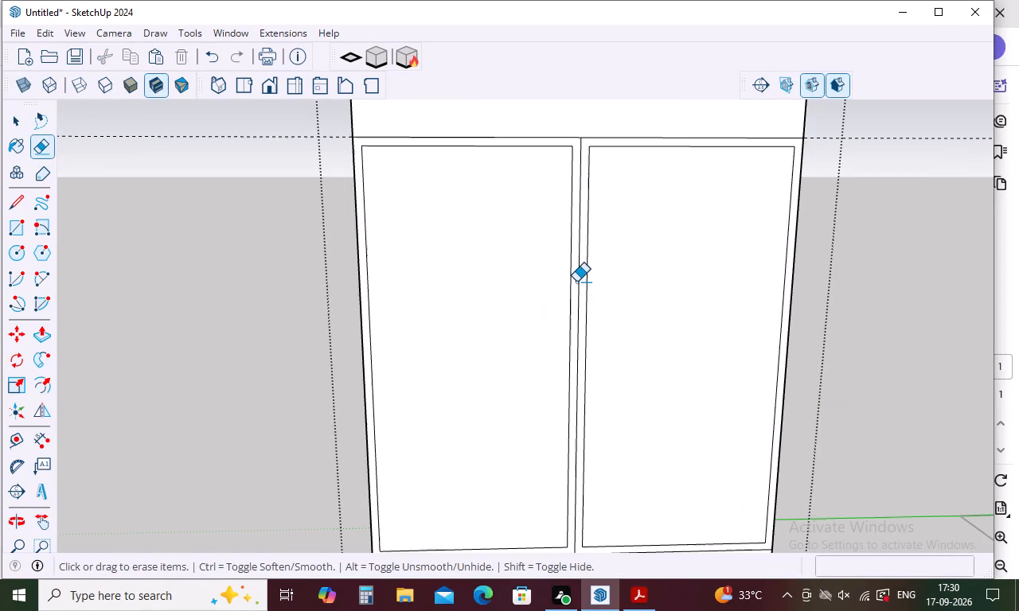
left_click(579, 282)
scroll(552, 314, "down", 9)
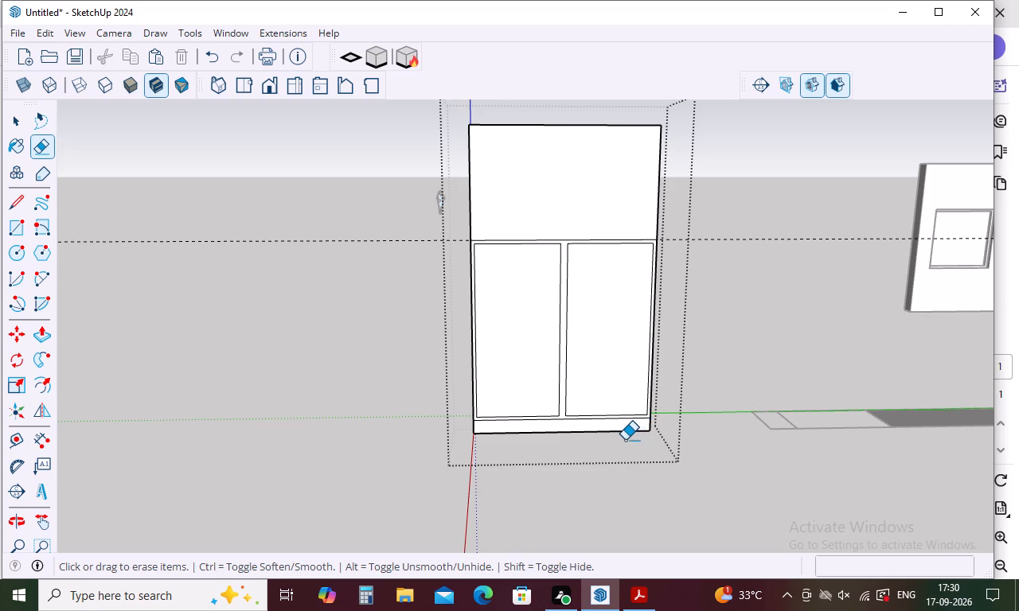
key("Escape")
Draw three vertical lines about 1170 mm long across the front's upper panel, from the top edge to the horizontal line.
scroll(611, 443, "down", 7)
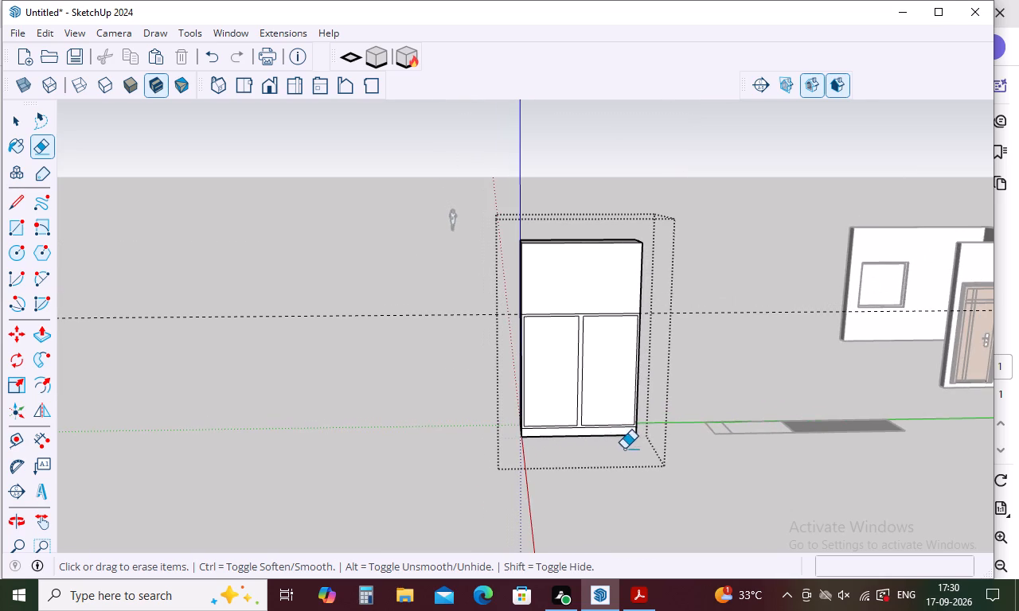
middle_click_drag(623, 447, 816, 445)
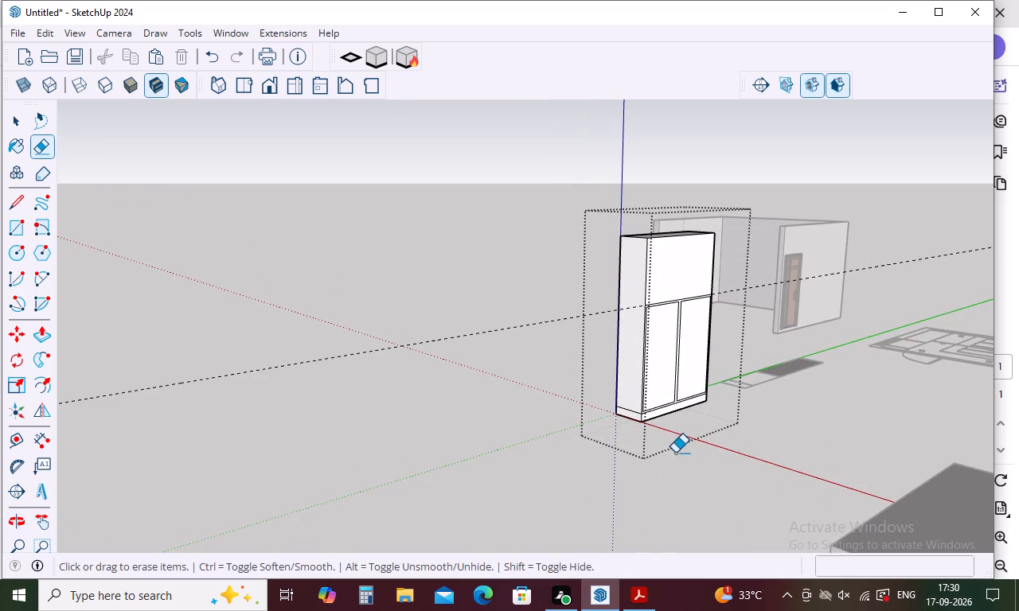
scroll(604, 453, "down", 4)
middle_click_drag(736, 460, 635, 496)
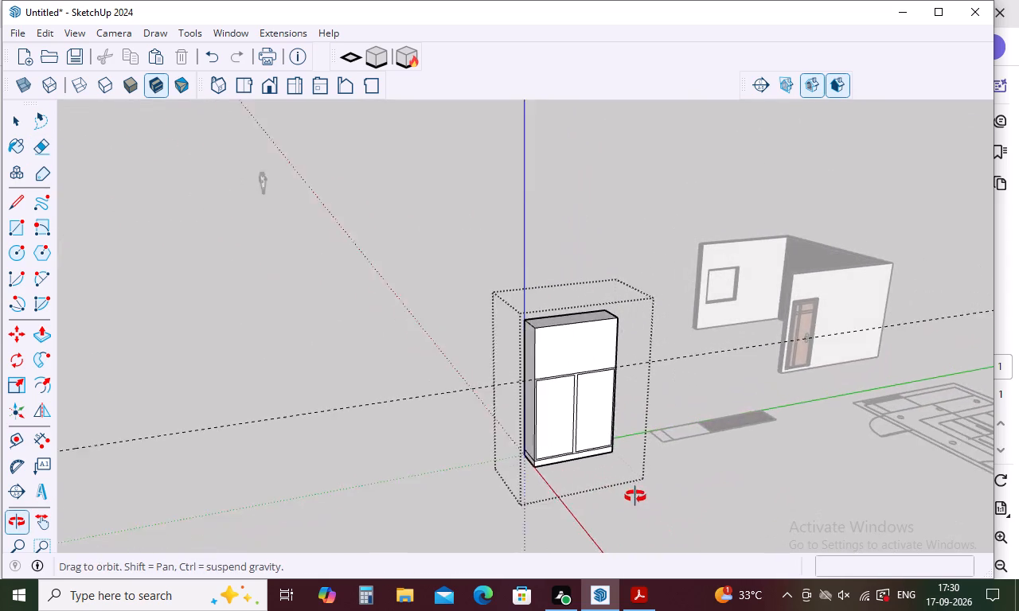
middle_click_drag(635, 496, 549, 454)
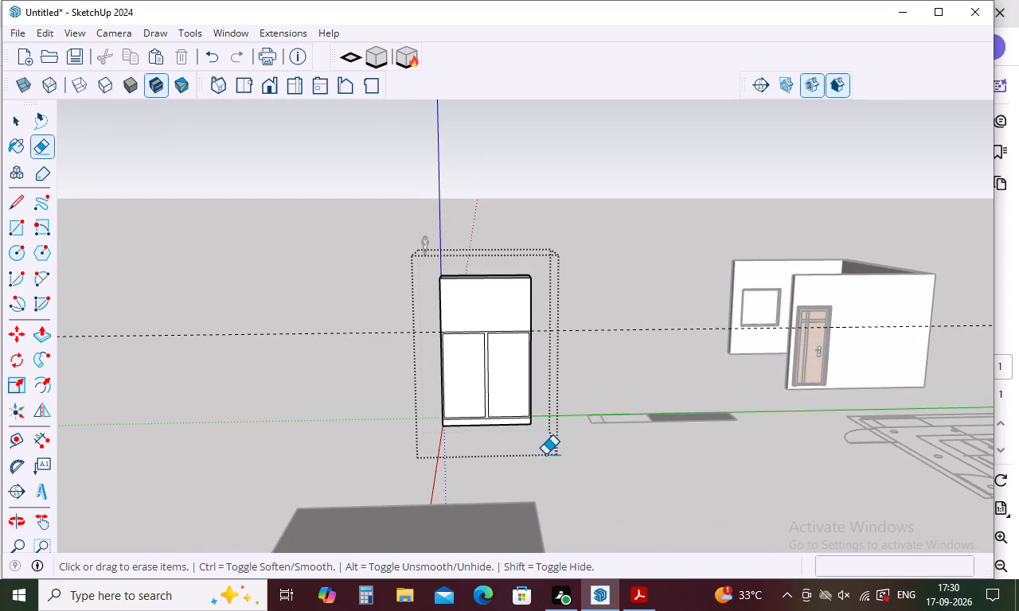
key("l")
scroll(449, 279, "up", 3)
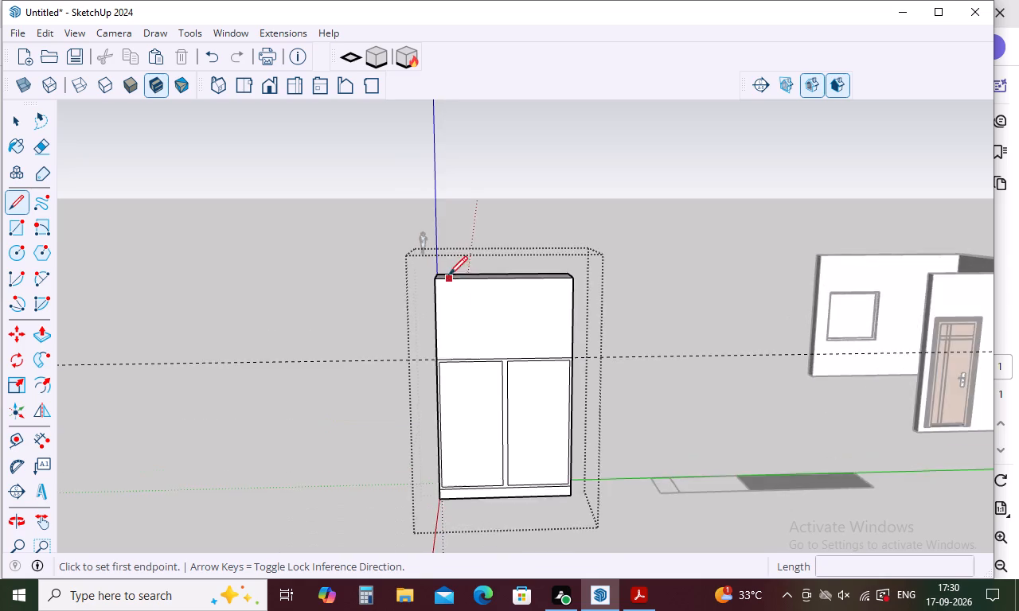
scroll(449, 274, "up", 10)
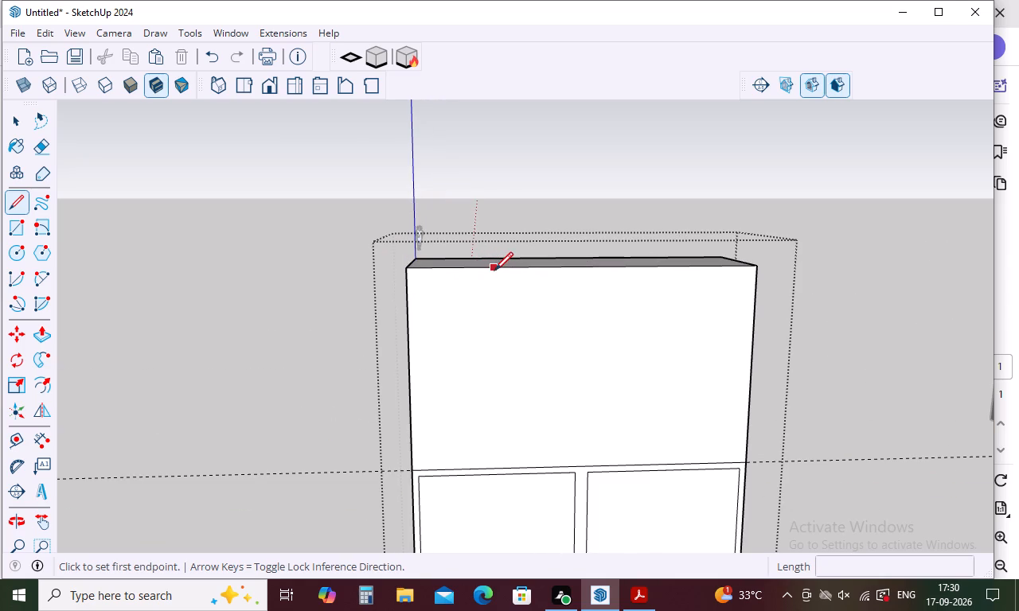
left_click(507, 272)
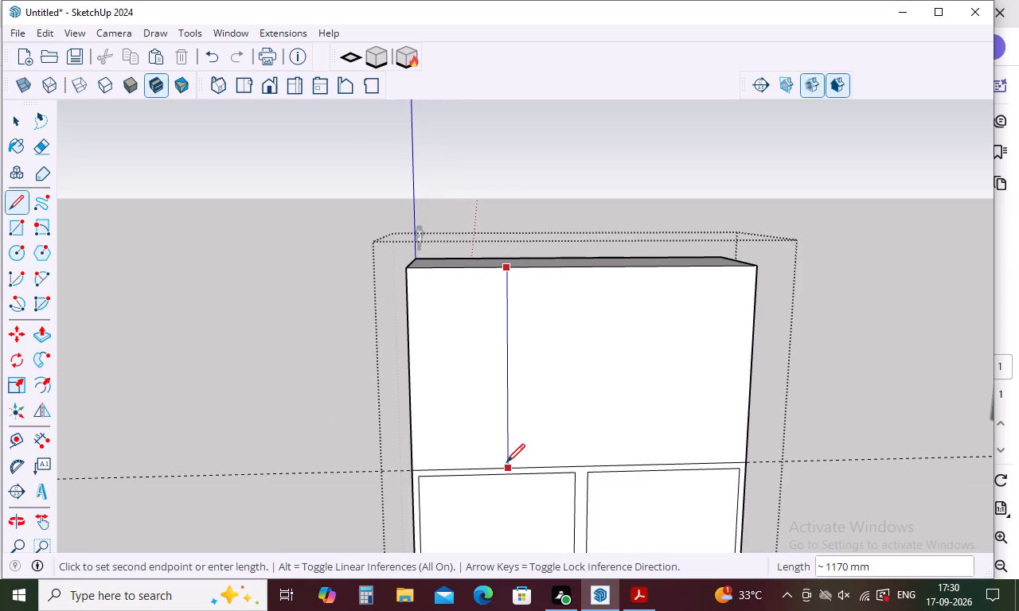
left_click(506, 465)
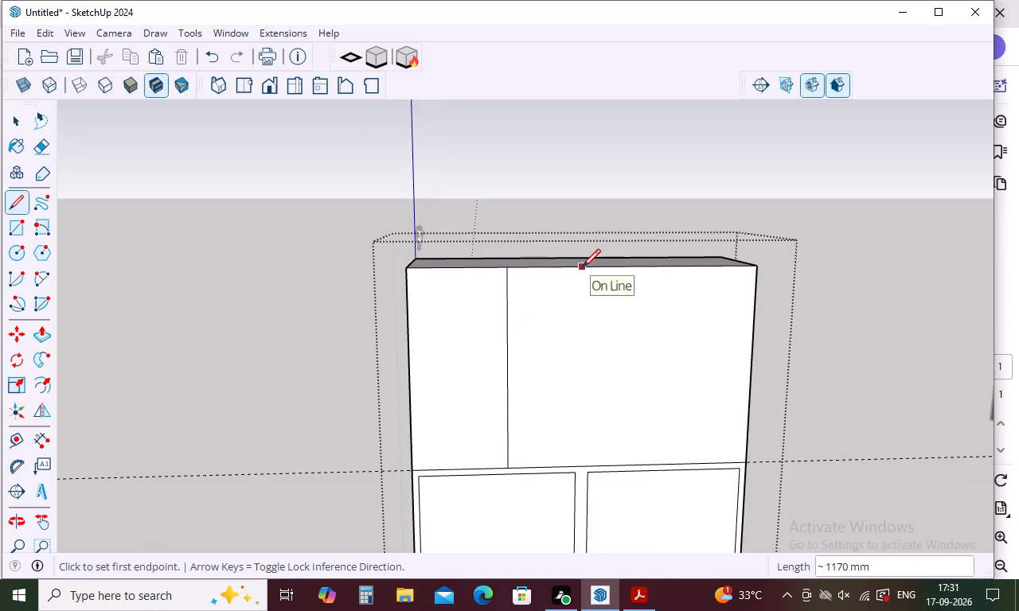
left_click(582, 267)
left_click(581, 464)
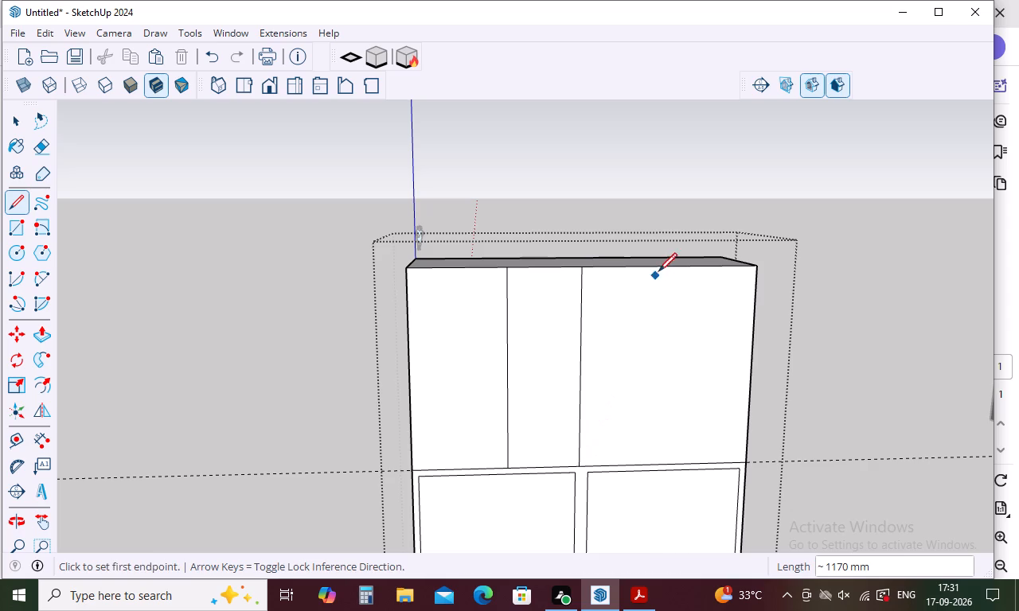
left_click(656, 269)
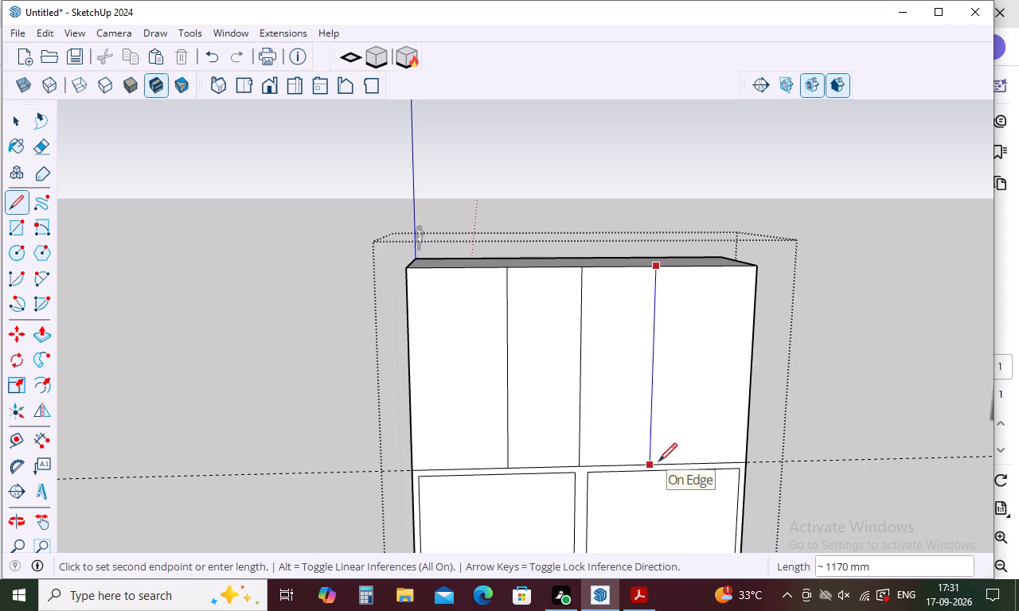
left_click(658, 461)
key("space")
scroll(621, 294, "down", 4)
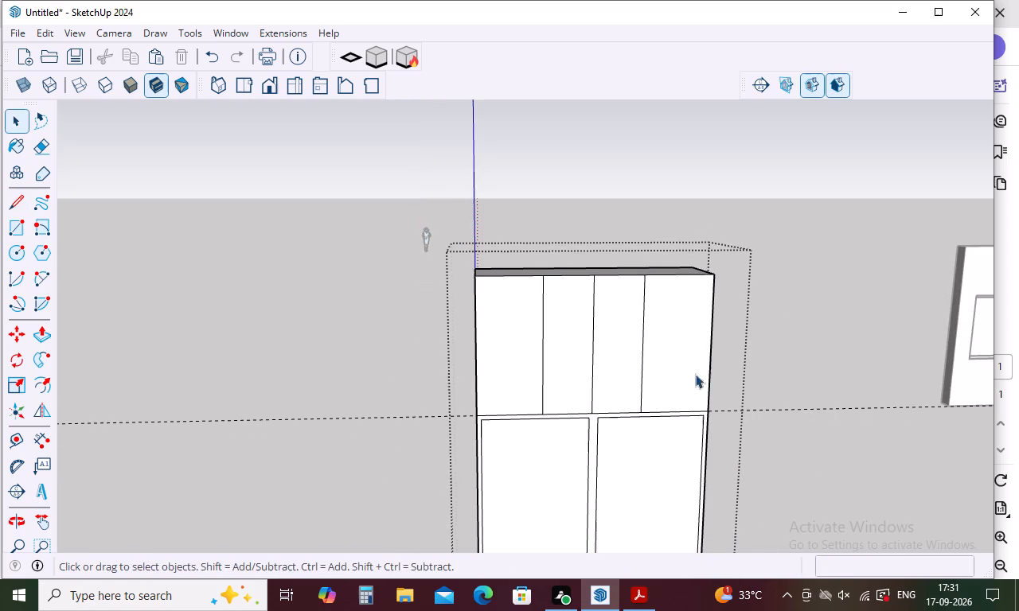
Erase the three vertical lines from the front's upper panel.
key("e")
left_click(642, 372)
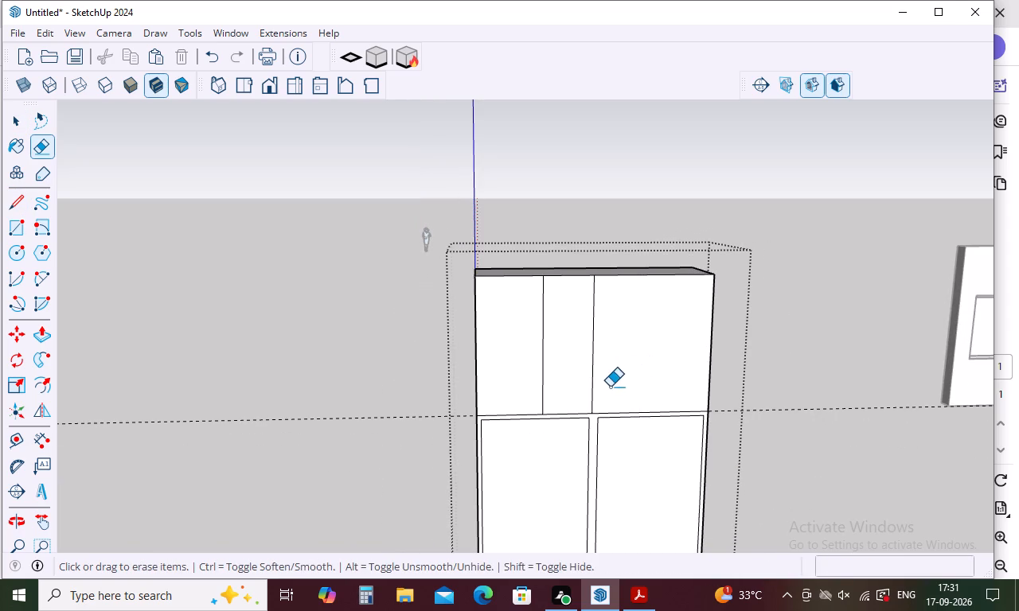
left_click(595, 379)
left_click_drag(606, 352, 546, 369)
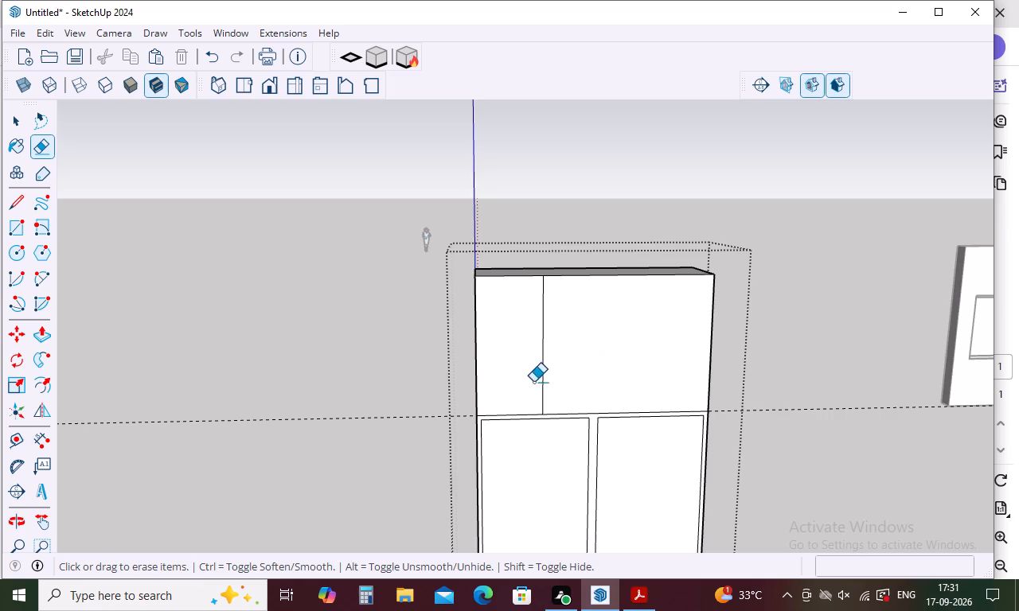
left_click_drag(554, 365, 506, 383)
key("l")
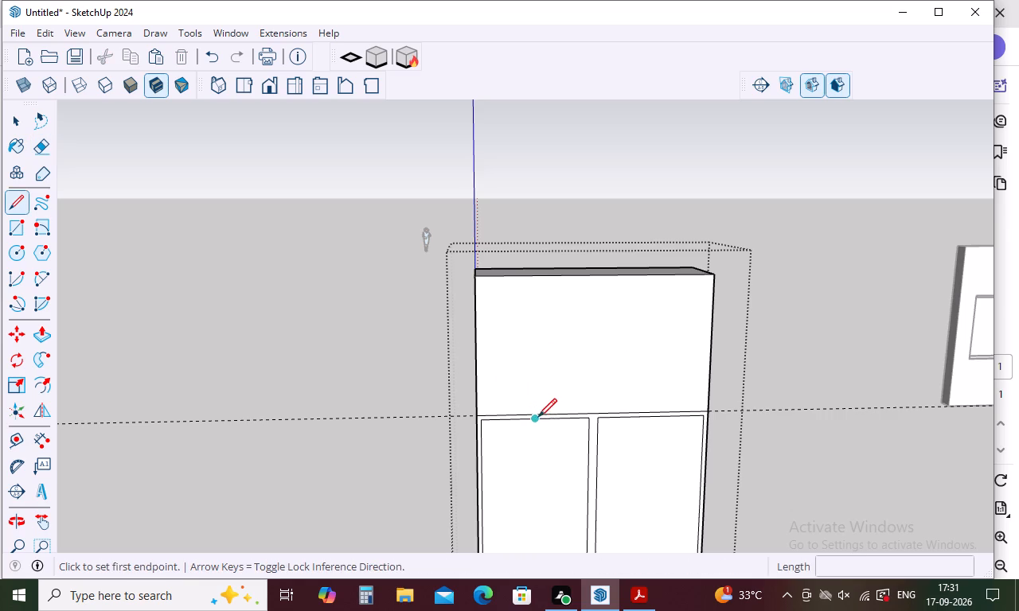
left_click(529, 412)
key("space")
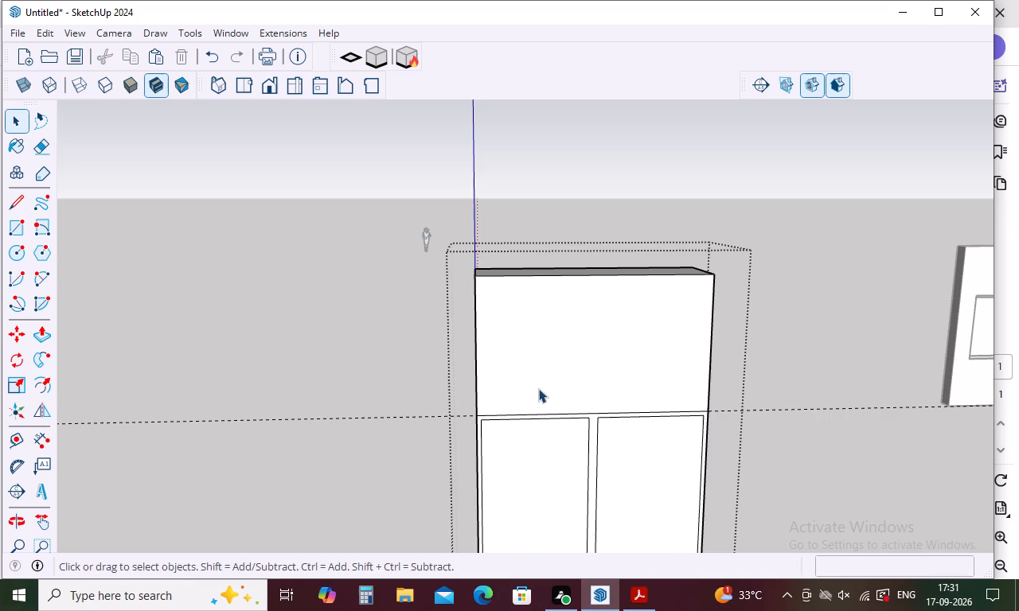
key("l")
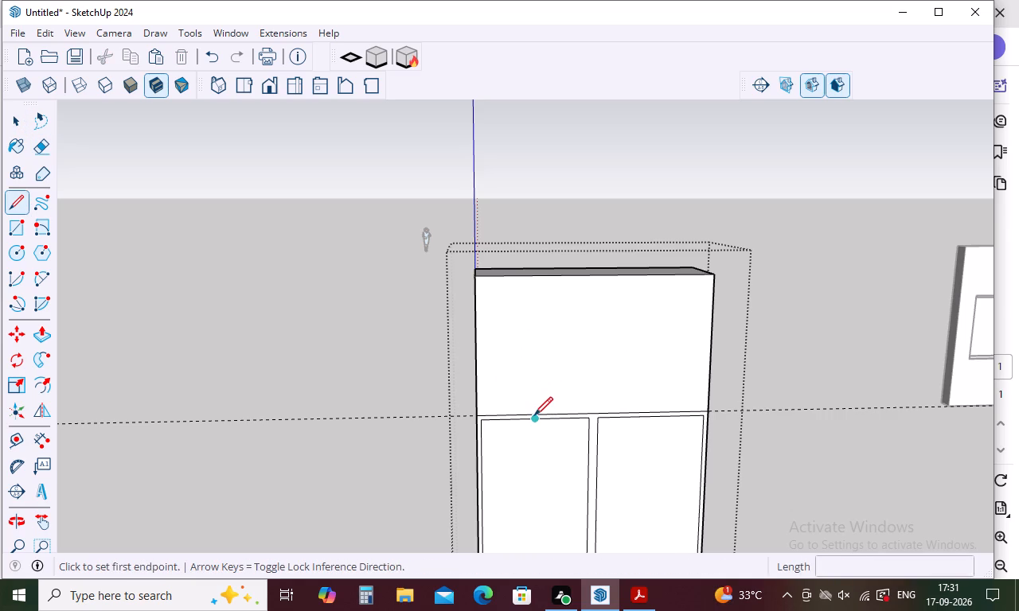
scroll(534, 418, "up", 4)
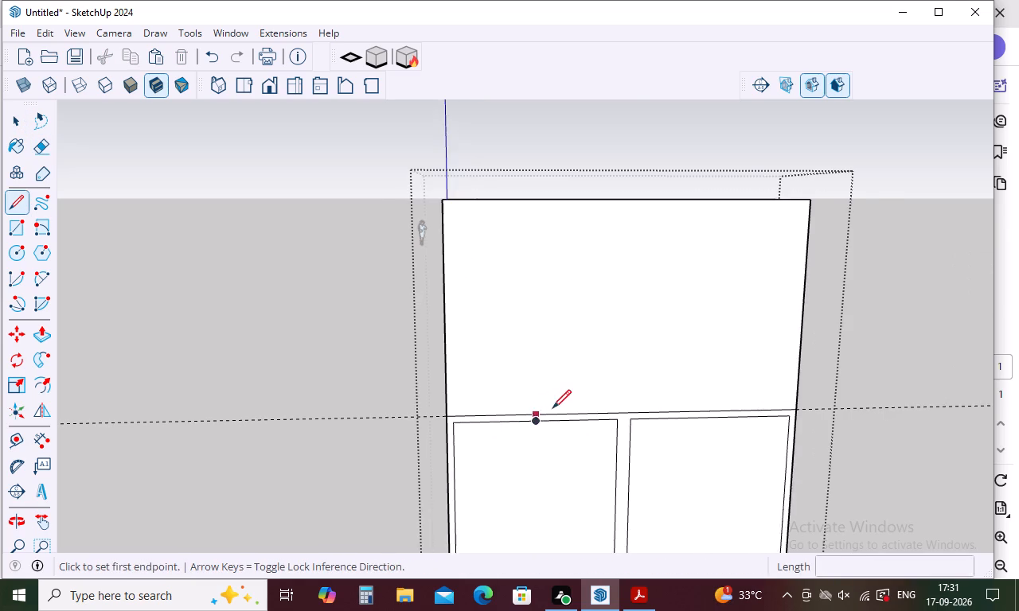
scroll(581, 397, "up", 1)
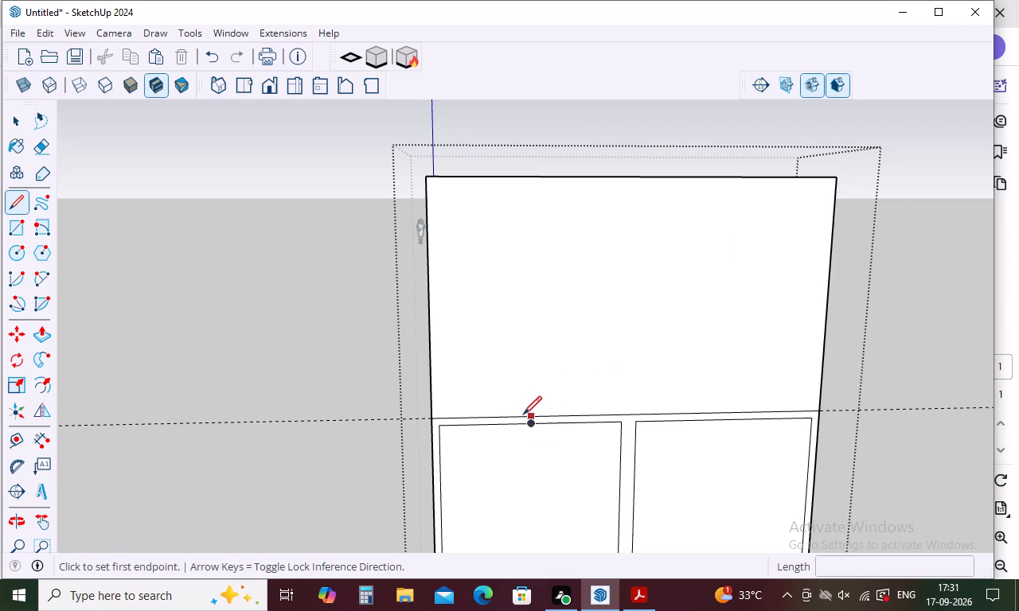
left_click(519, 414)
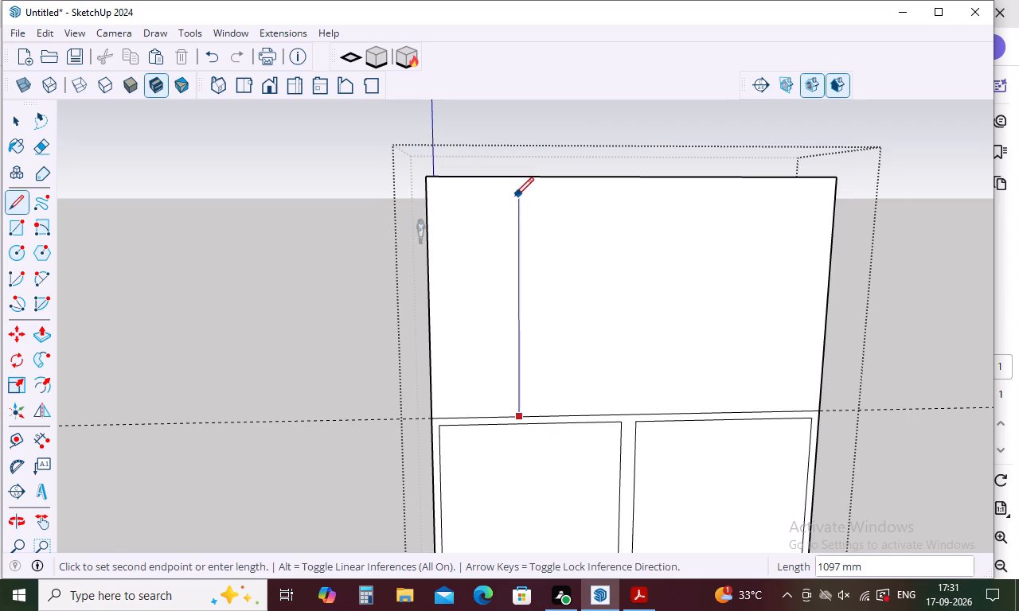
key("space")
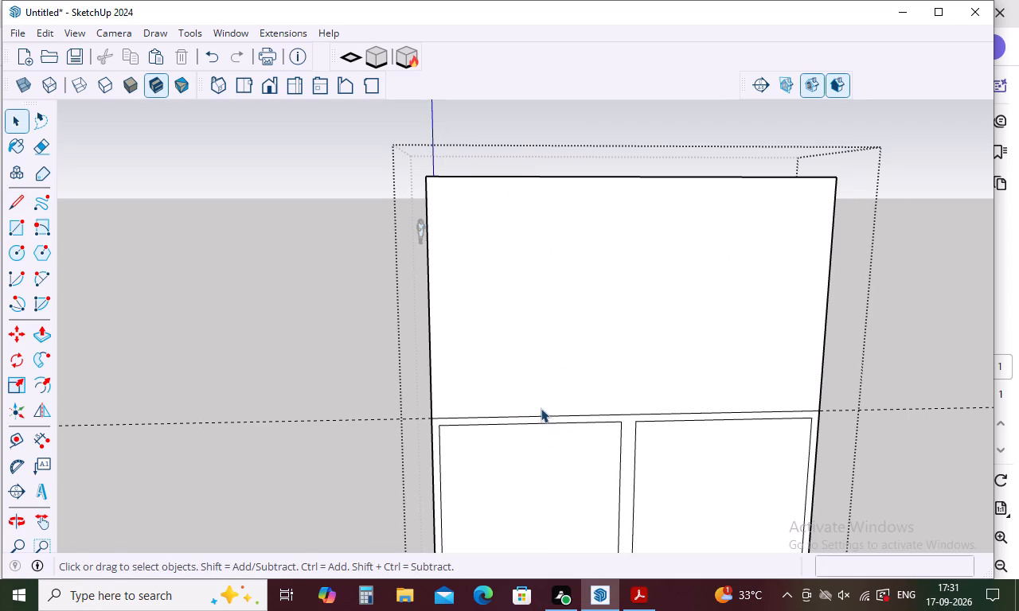
Divide the front's upper panel into four sections with three vertical lines about 1170 mm long, the outer ones above the lower panels' midpoints.
key("l")
left_click(532, 414)
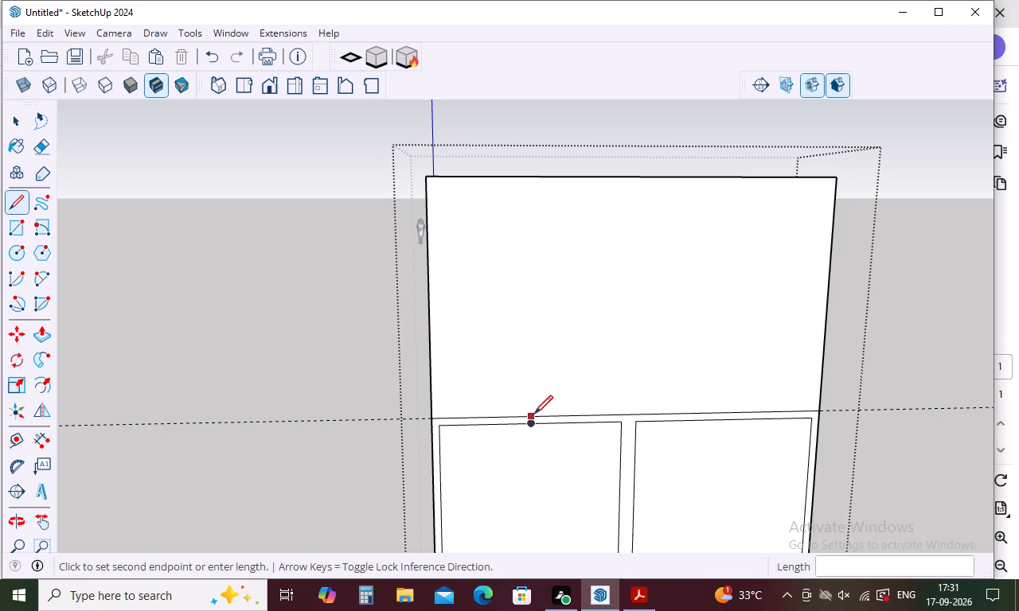
left_click(533, 176)
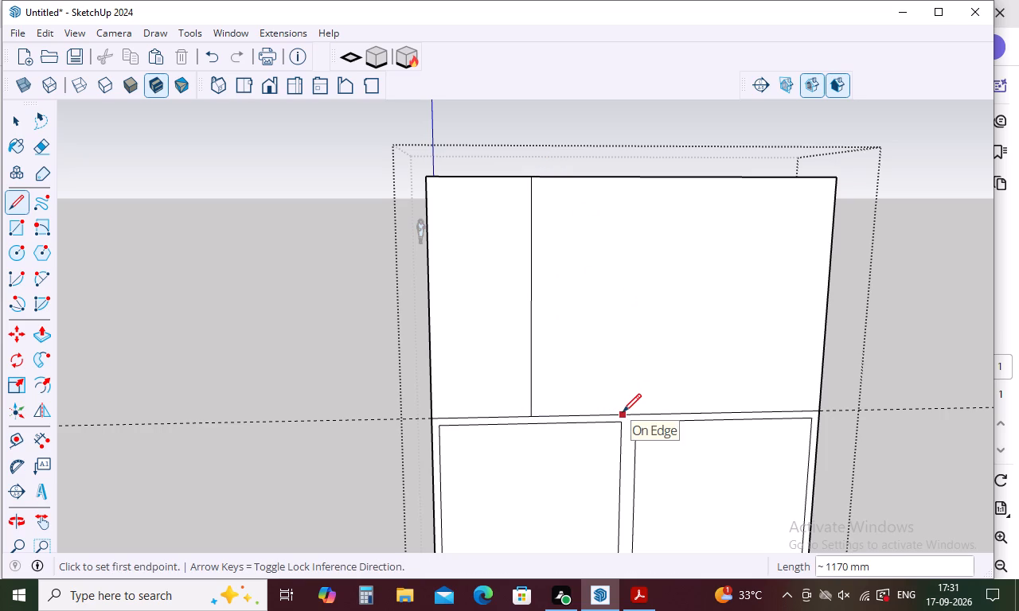
left_click(623, 414)
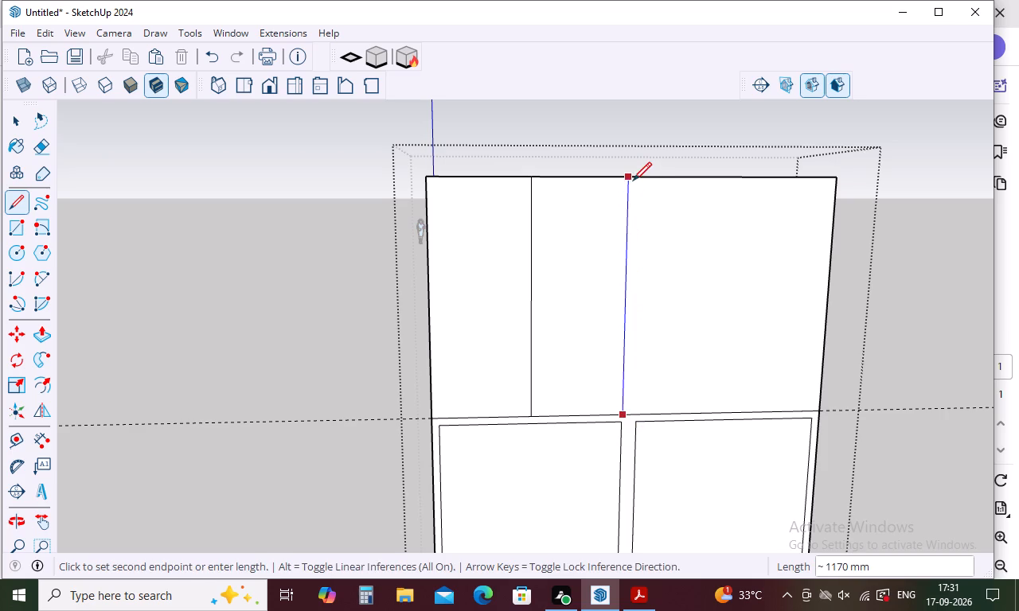
left_click(633, 181)
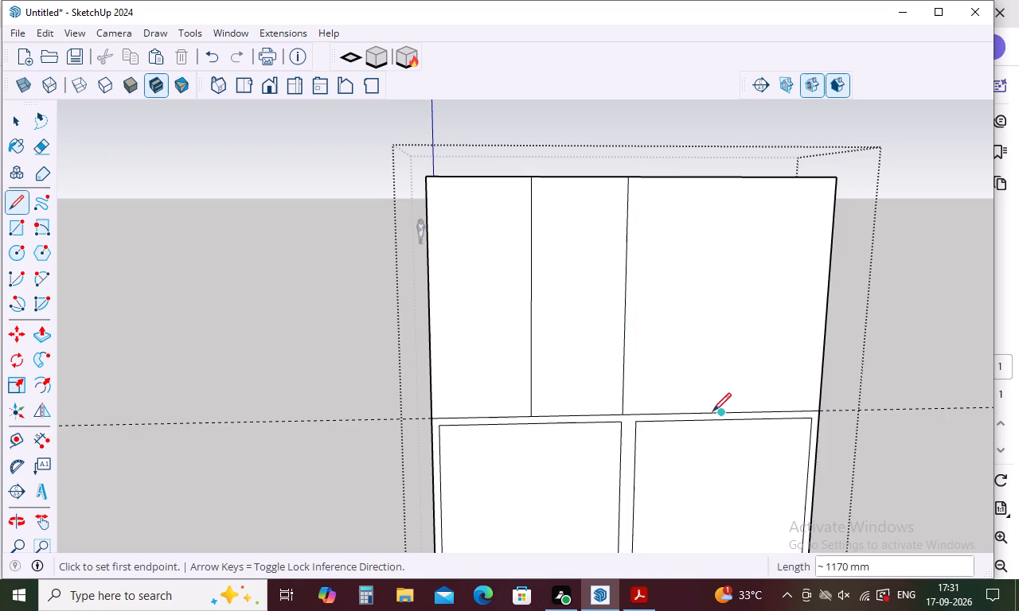
left_click(720, 413)
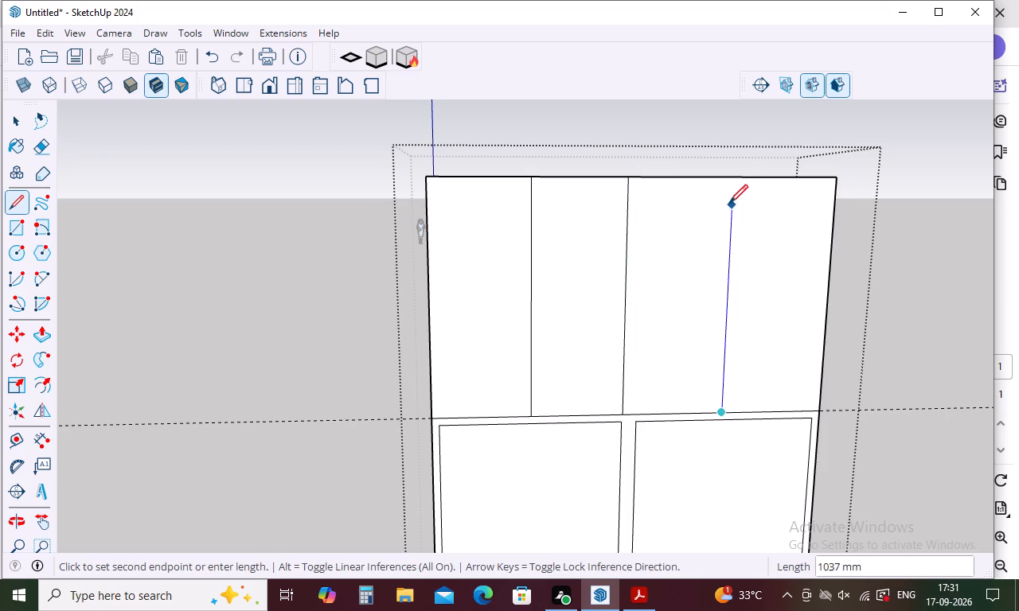
left_click(730, 184)
key("space")
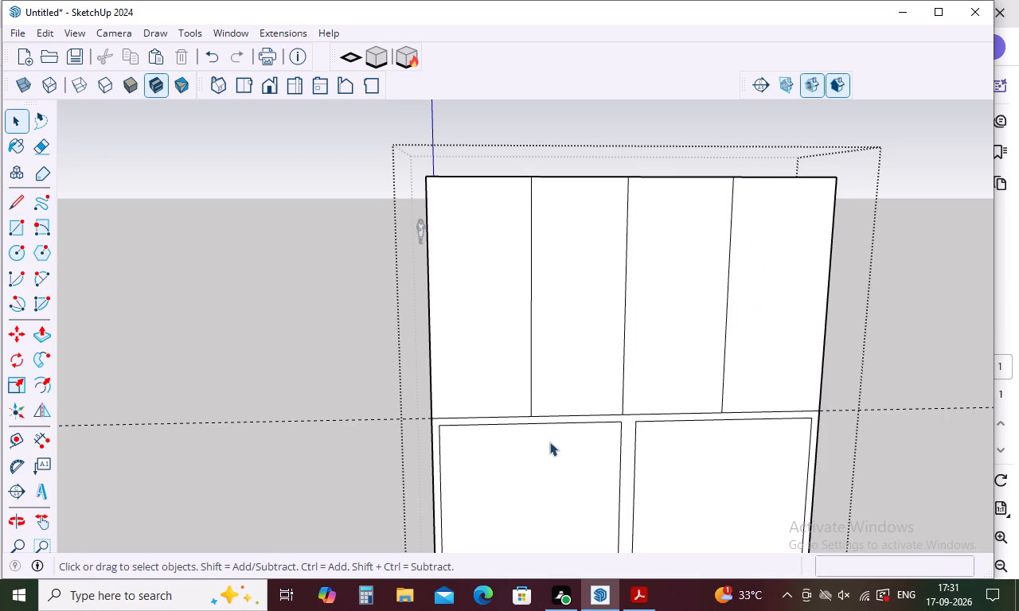
Copy the three vertical dividing lines of the front's upper panel 10 mm to the left along the horizontal line.
left_click(529, 371)
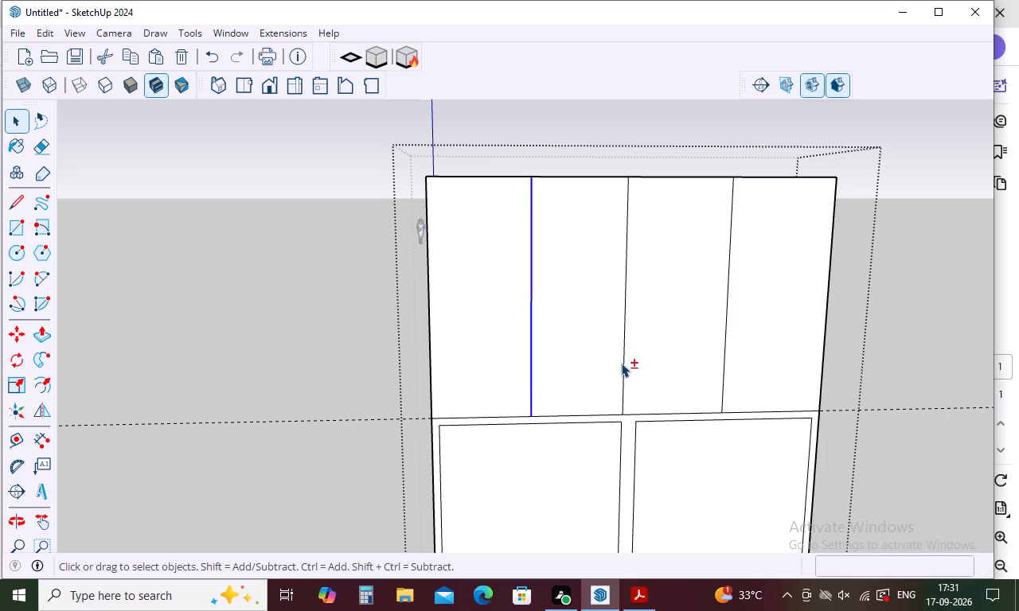
left_click(623, 363, "shift")
left_click(724, 341, "shift")
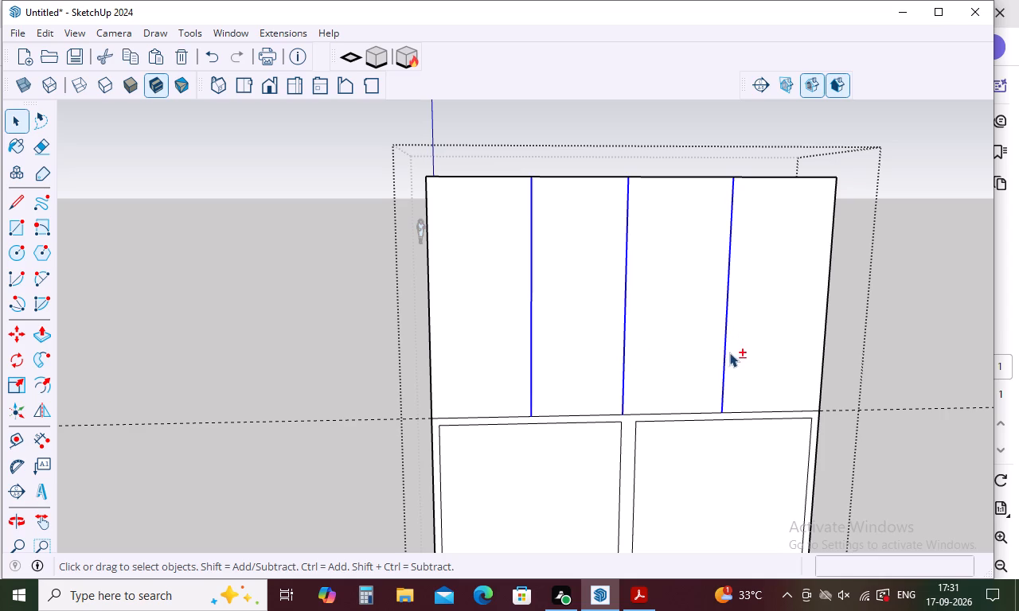
key("m")
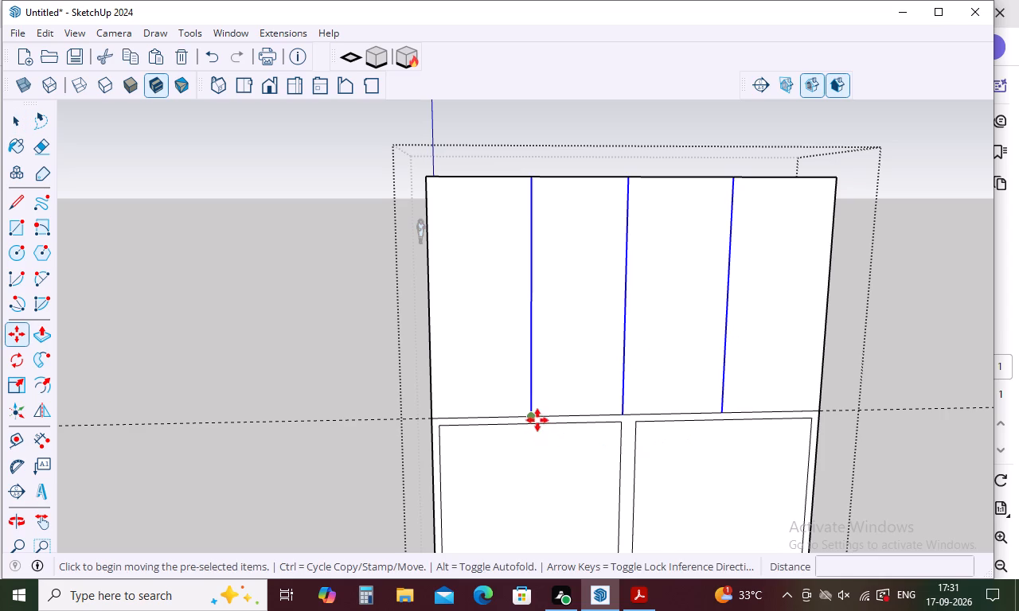
left_click(534, 418)
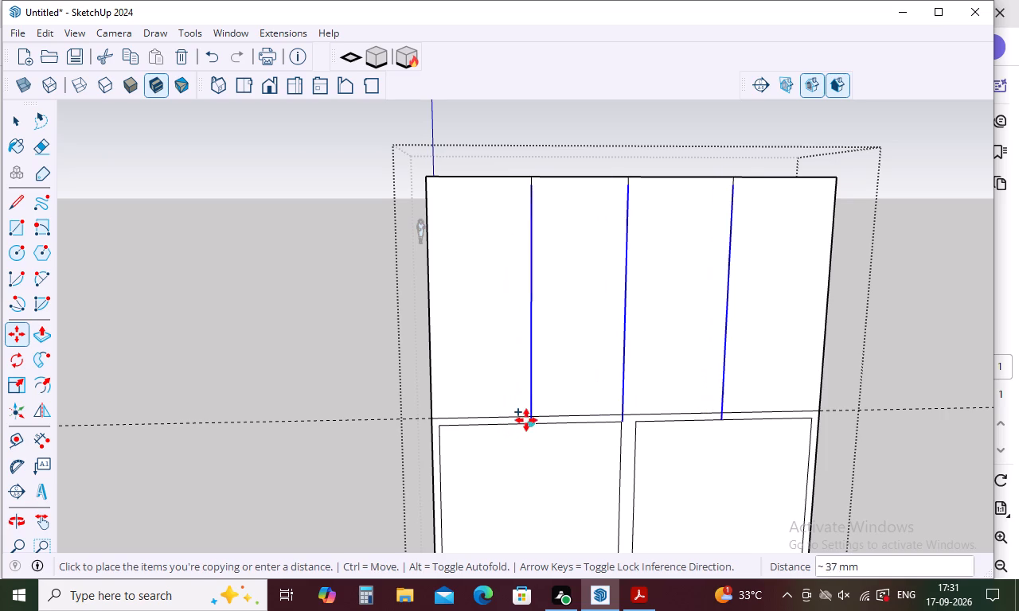
scroll(527, 415, "up", 8)
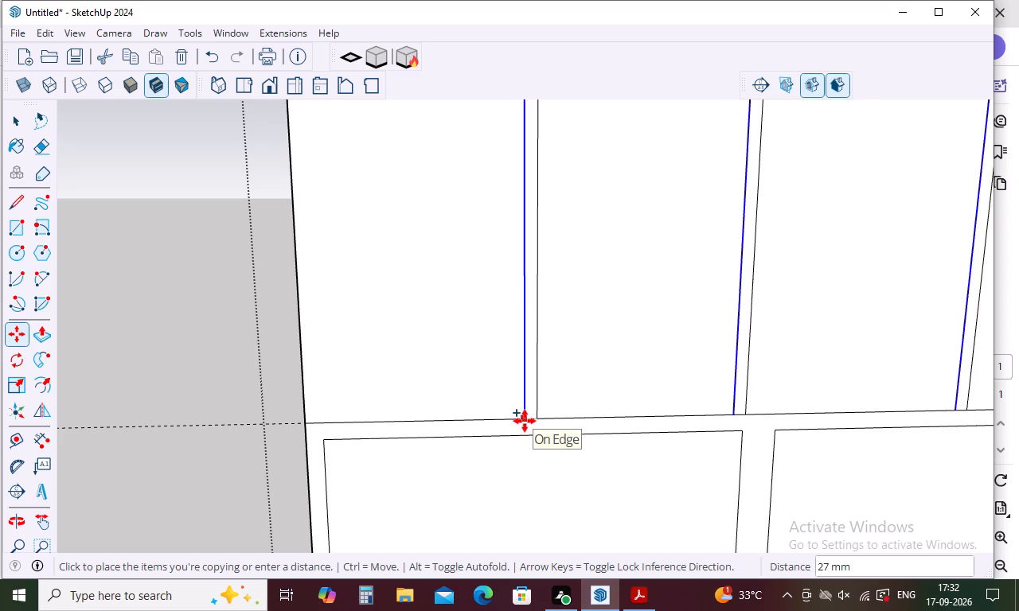
scroll(525, 421, "up", 5)
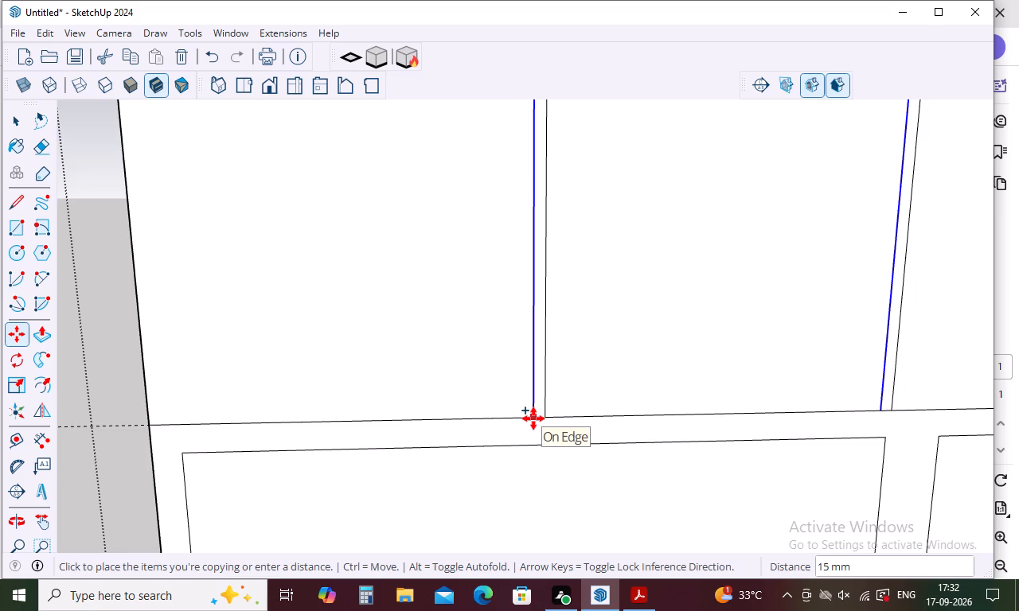
type("10")
key("Return")
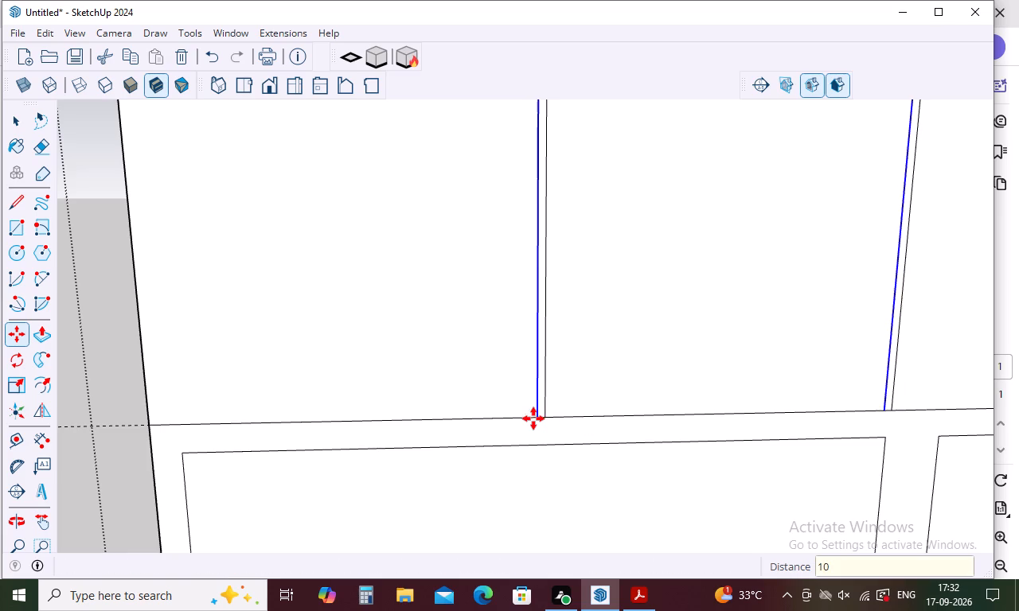
scroll(508, 418, "down", 13)
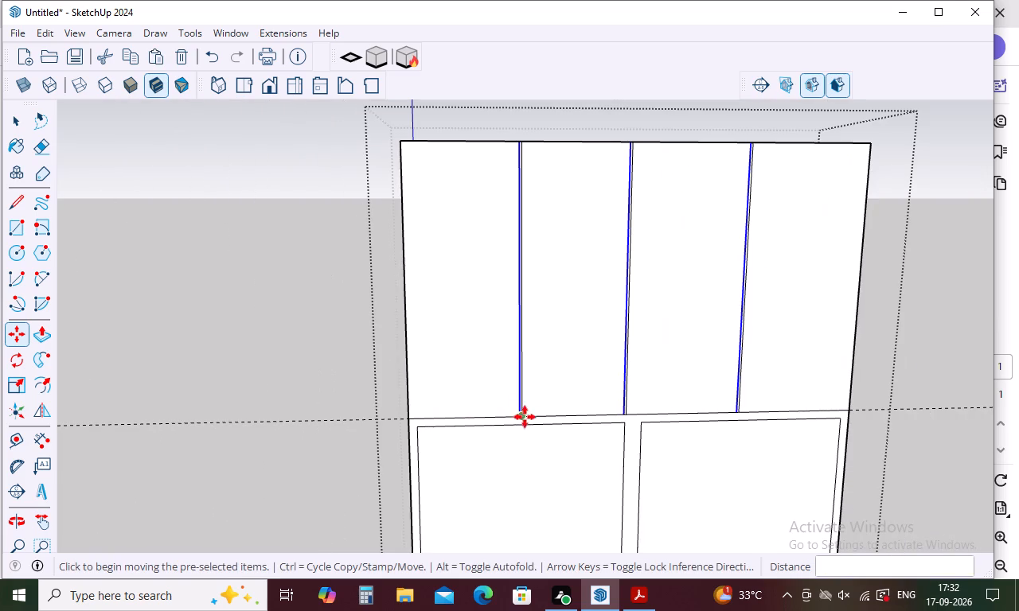
key("space")
key("Escape")
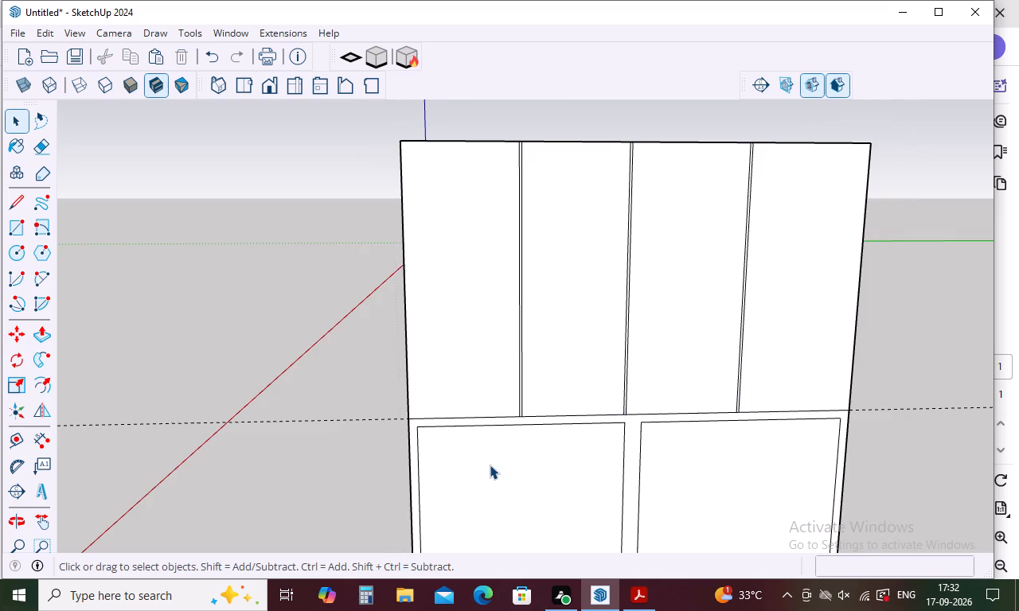
Open the tall block for editing and pull its four upper front sections outward 10 mm, leaving the narrow strips between them.
scroll(554, 372, "down", 8)
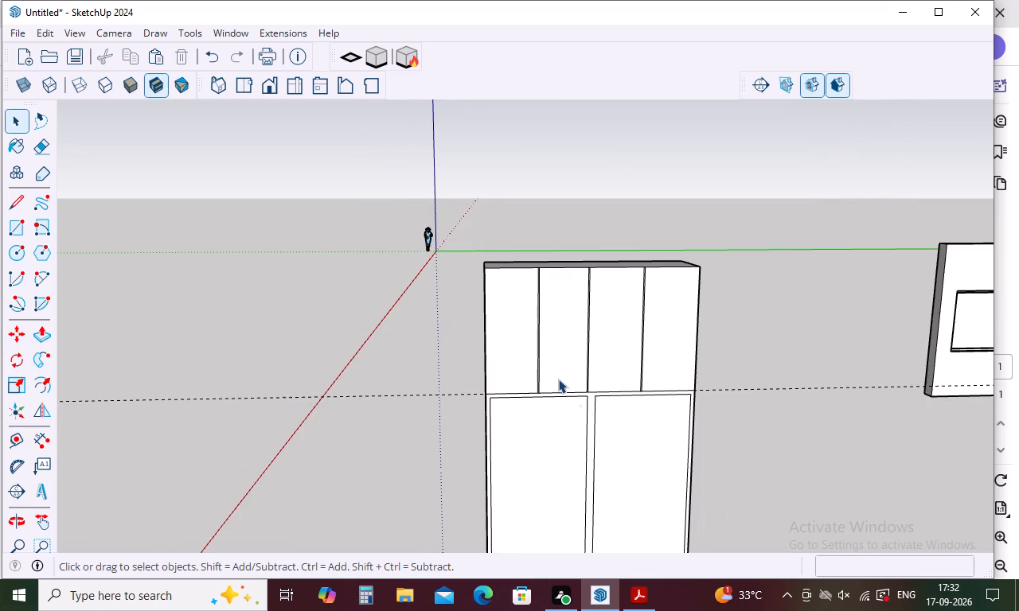
scroll(667, 407, "down", 7)
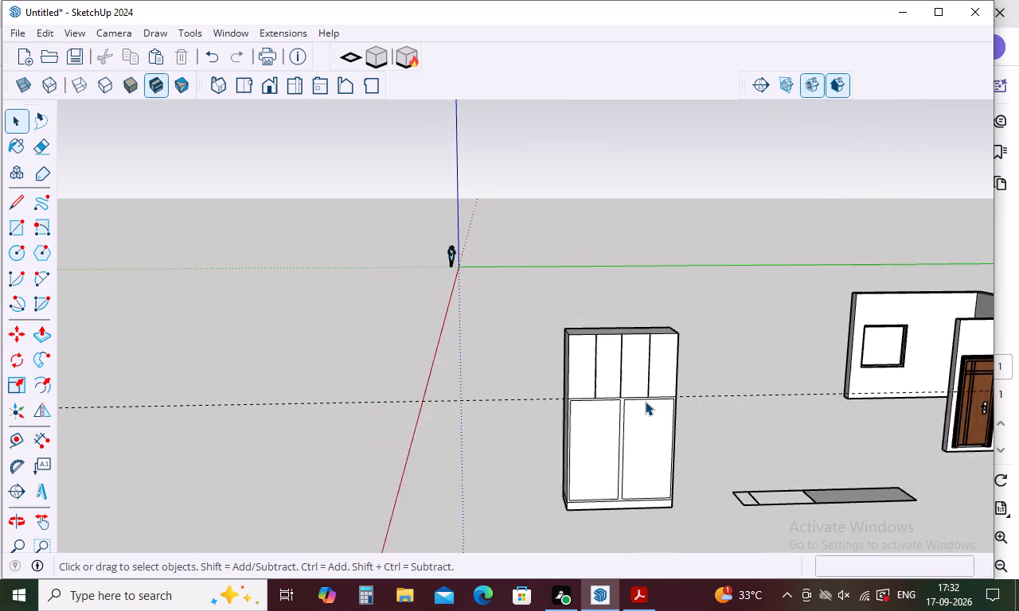
scroll(645, 401, "down", 1)
scroll(645, 504, "up", 4)
middle_click_drag(642, 500, 630, 455)
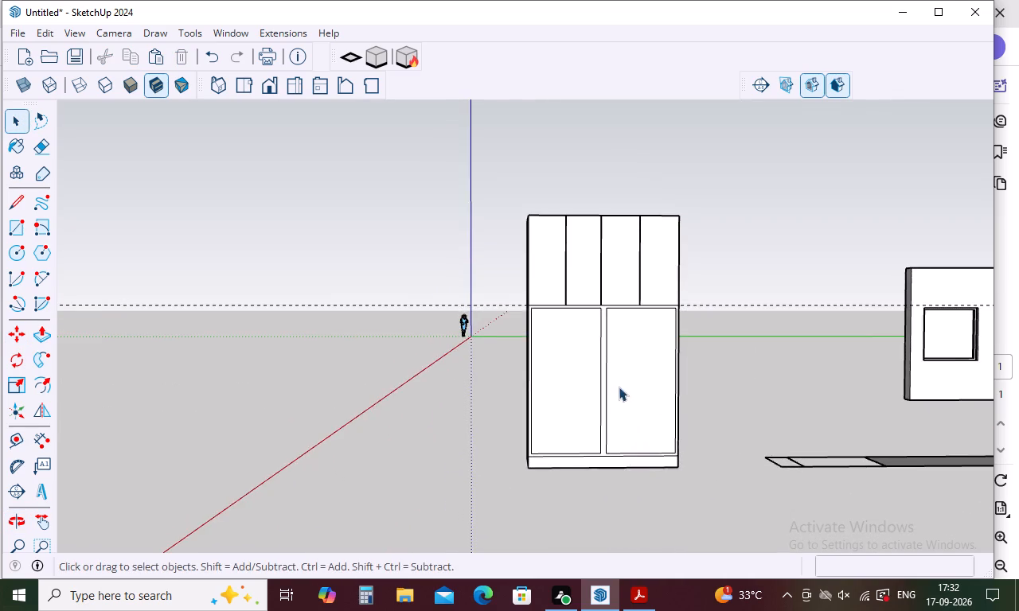
scroll(619, 377, "up", 4)
key("space")
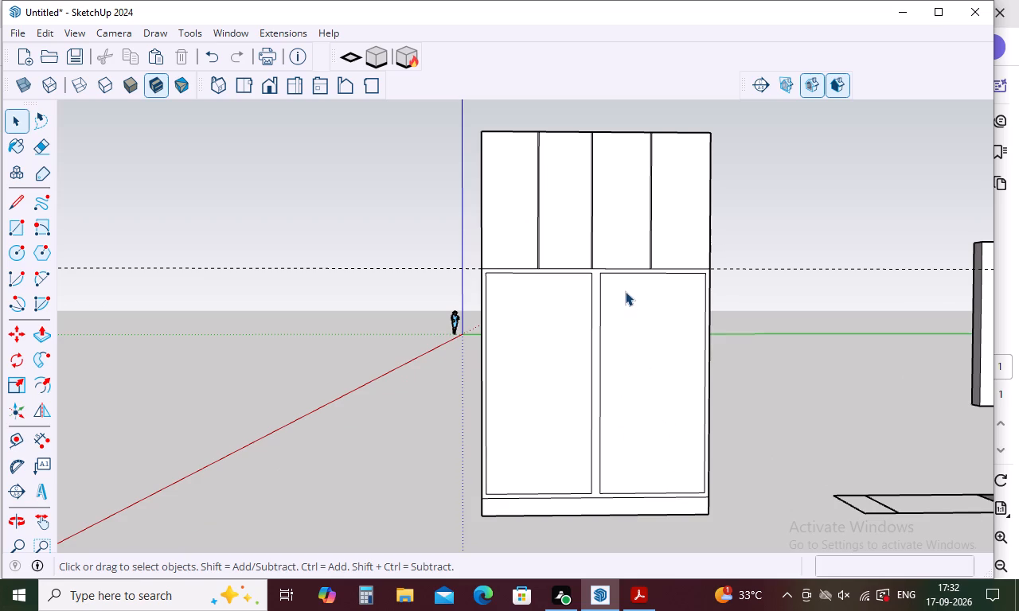
key("p")
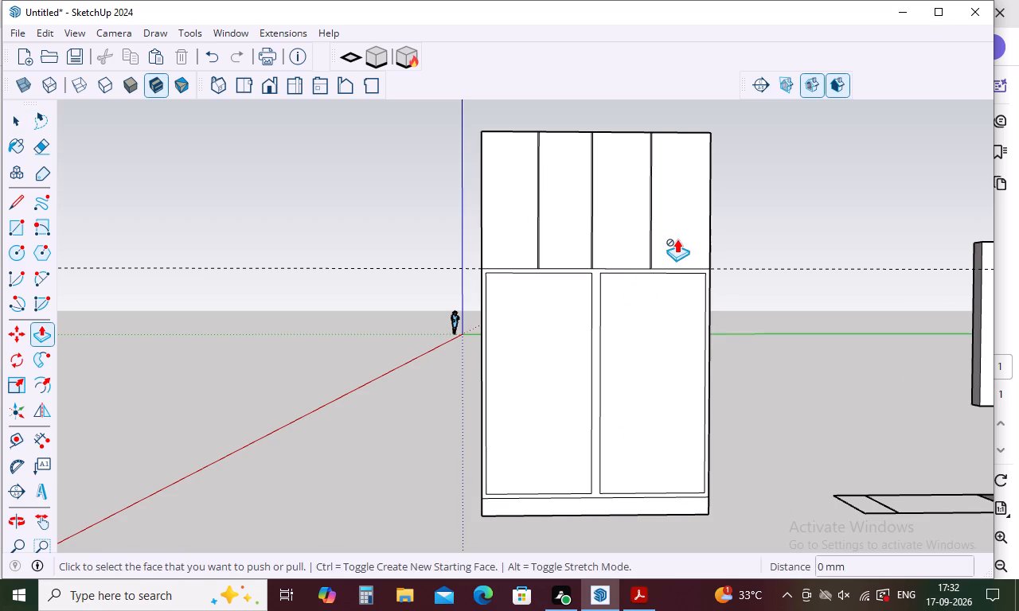
key("space")
double_click(610, 434)
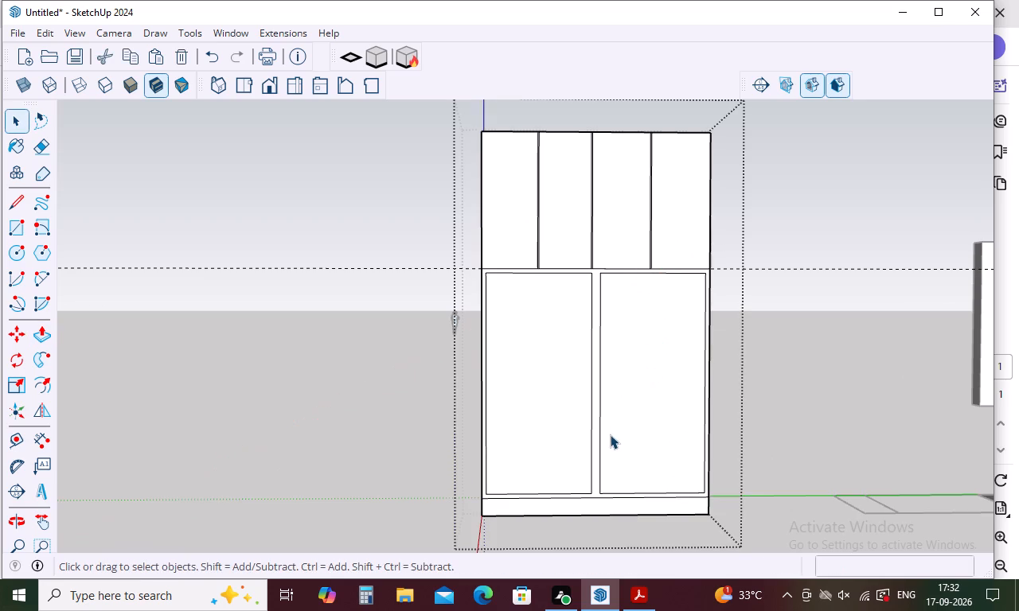
key("p")
left_click(688, 232)
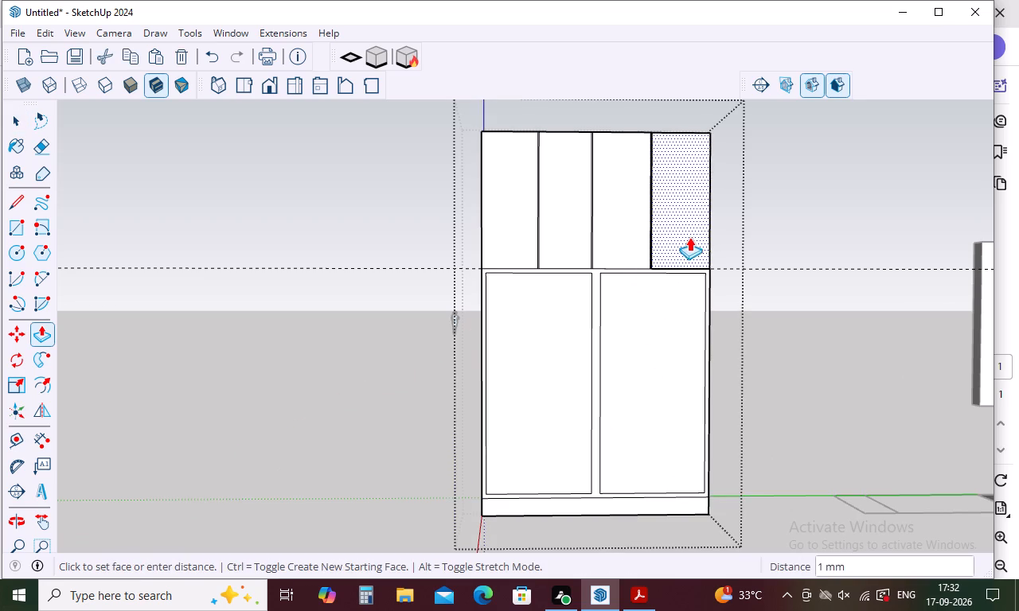
key("1")
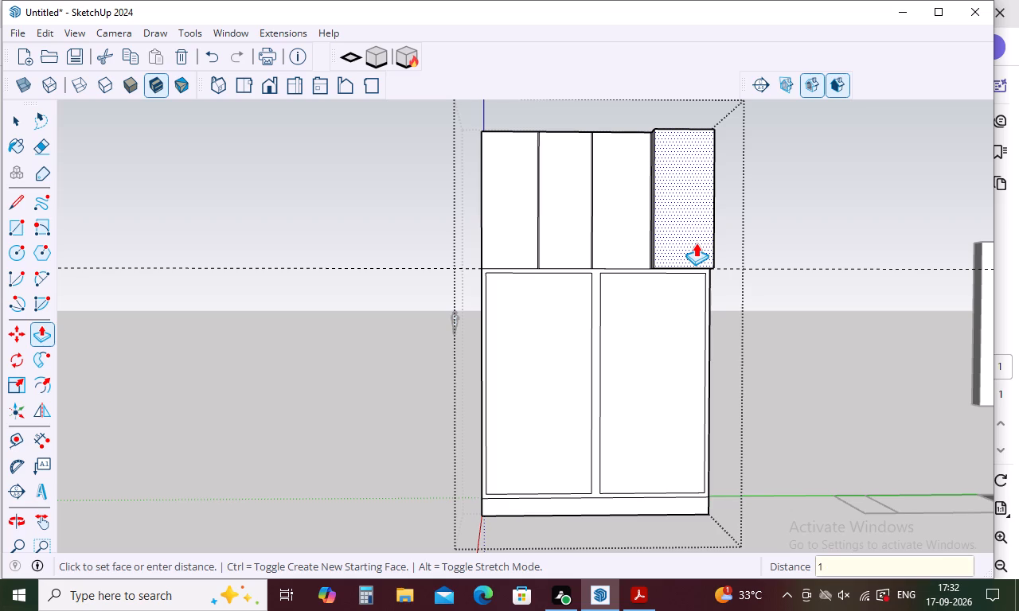
key("0")
key("Return")
double_click(635, 241)
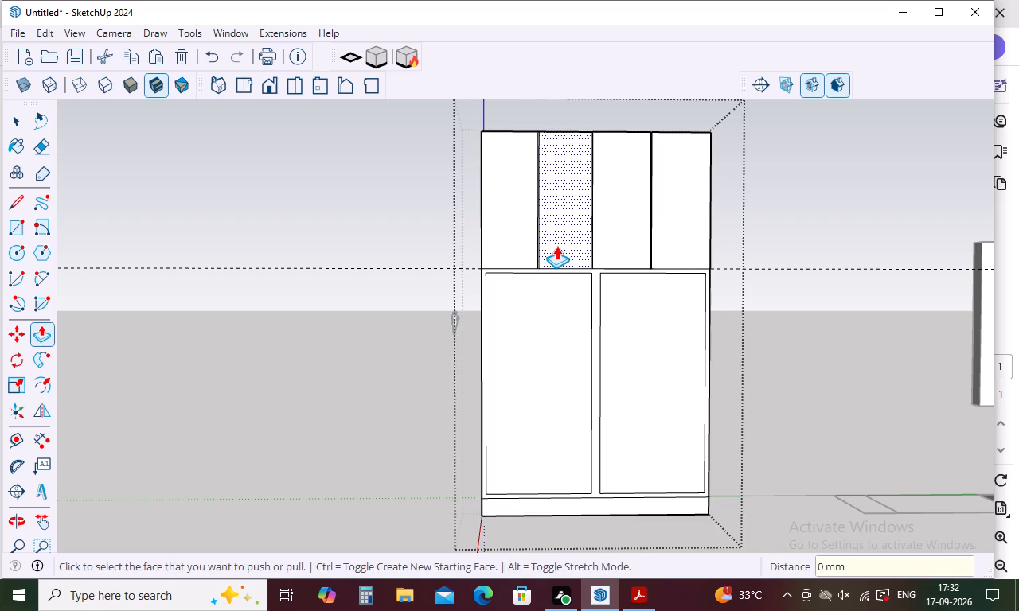
double_click(556, 246)
double_click(518, 239)
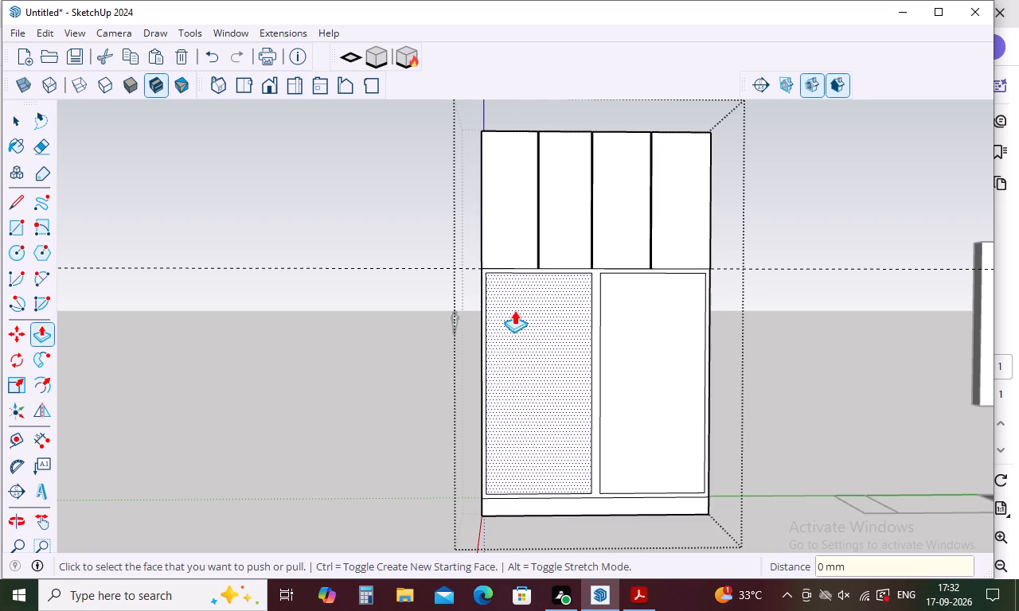
Pull the two framed lower panels of the tall block's front outward 10 mm.
double_click(514, 310)
double_click(642, 311)
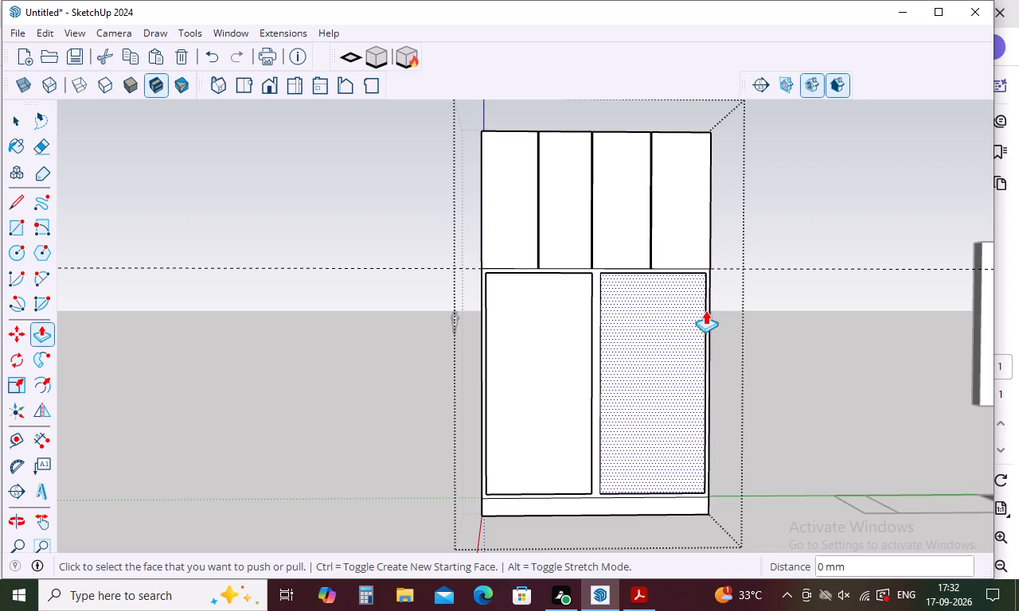
middle_click_drag(692, 309, 673, 421)
scroll(603, 313, "up", 4)
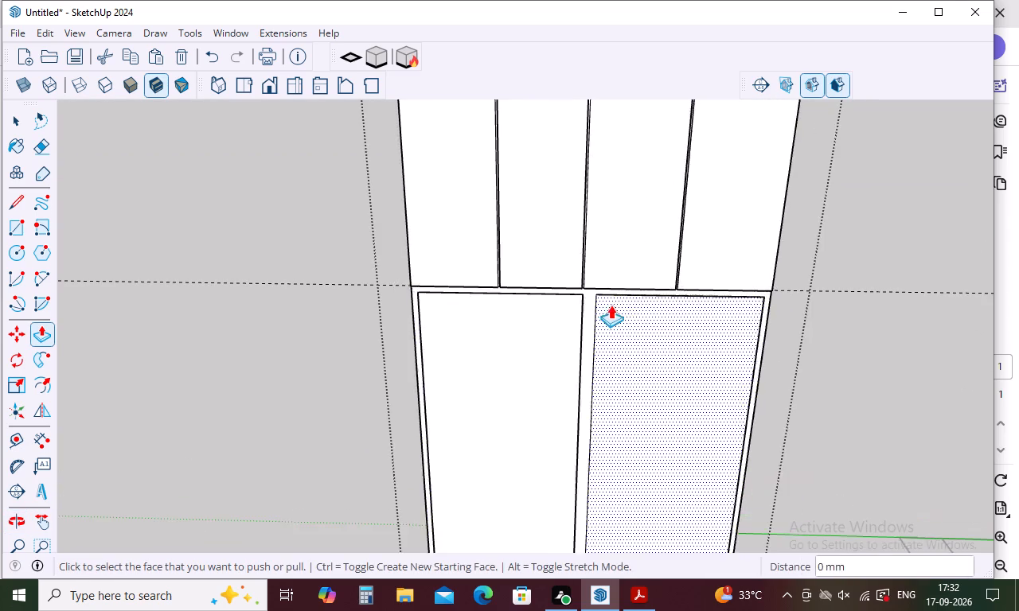
scroll(615, 317, "up", 4)
key("Escape")
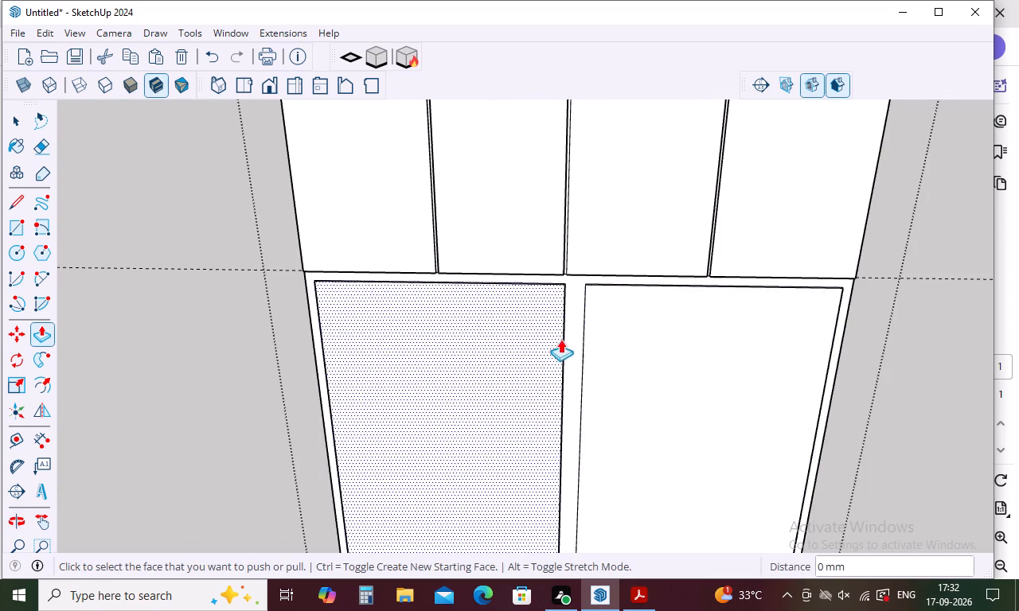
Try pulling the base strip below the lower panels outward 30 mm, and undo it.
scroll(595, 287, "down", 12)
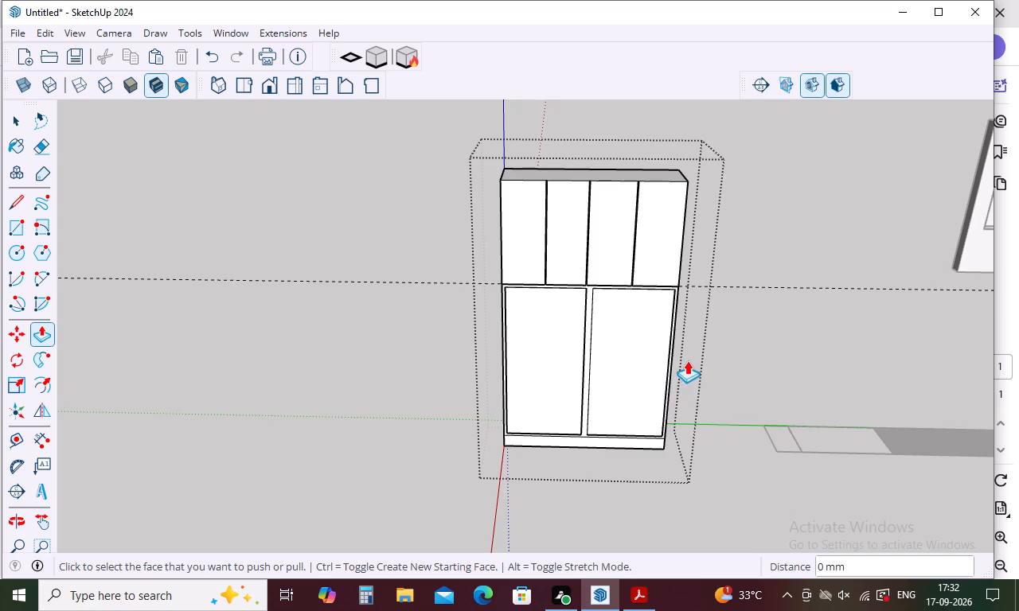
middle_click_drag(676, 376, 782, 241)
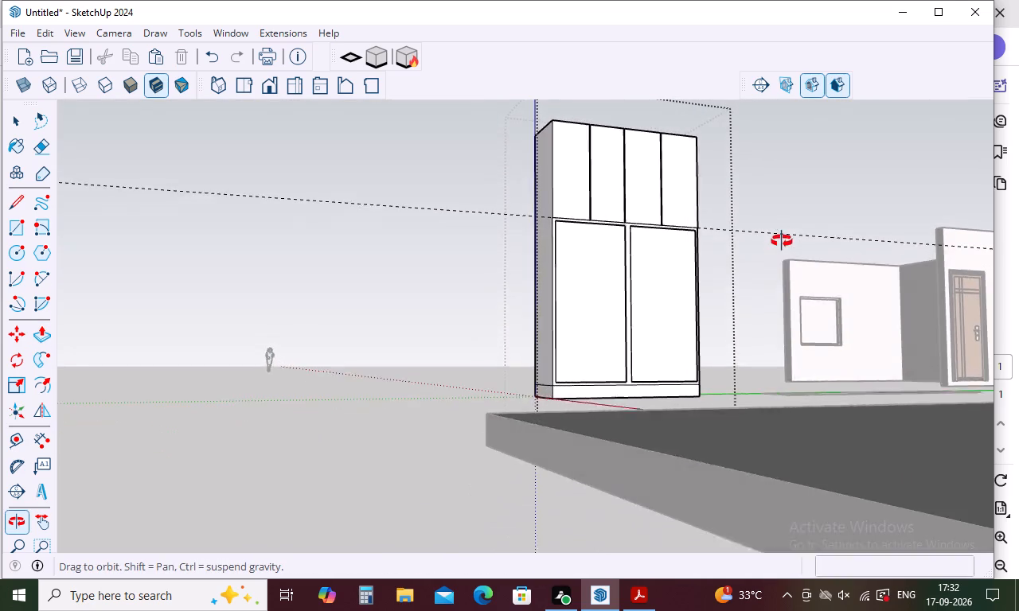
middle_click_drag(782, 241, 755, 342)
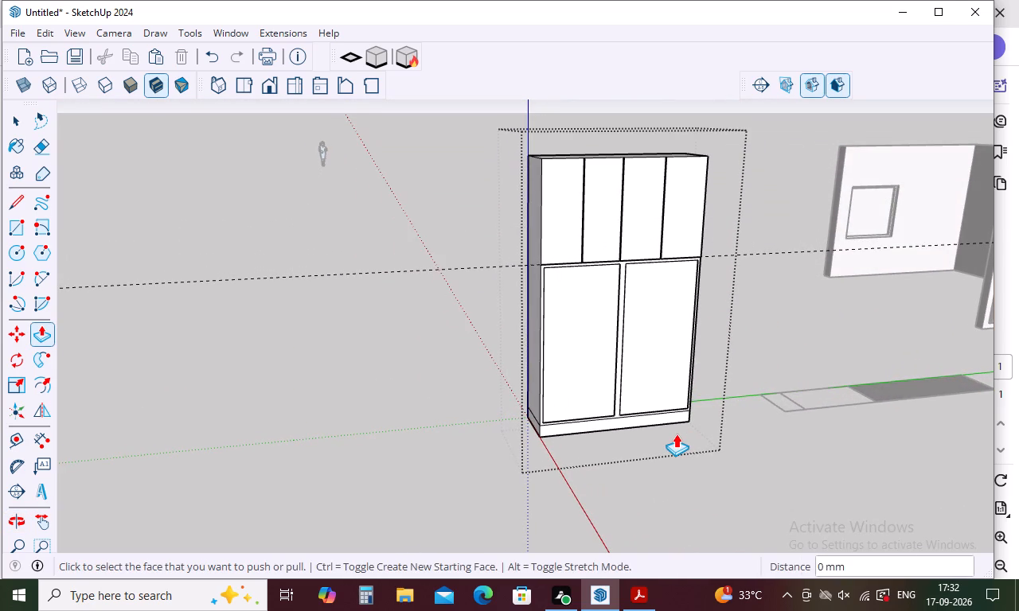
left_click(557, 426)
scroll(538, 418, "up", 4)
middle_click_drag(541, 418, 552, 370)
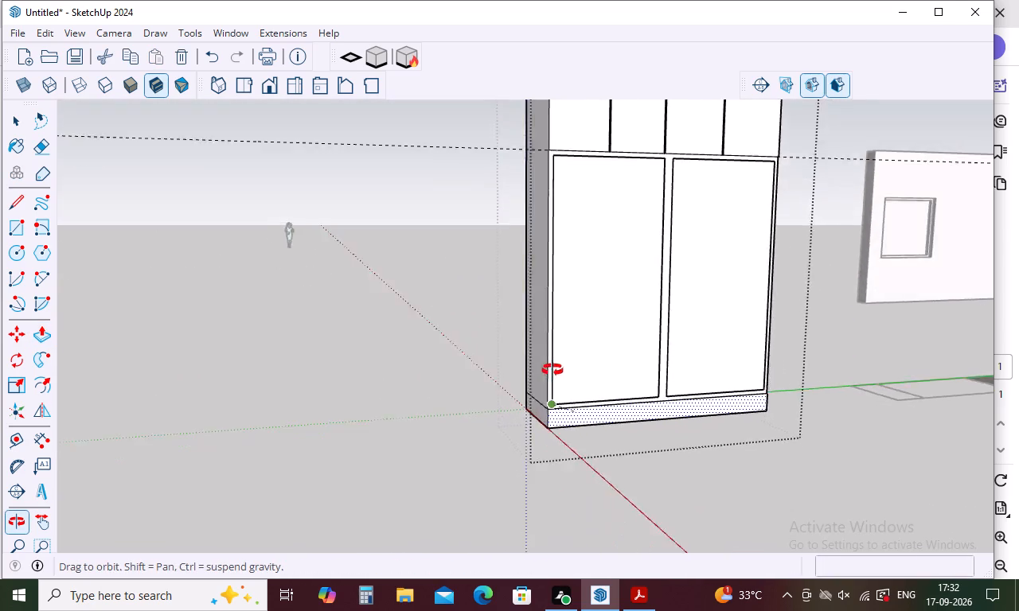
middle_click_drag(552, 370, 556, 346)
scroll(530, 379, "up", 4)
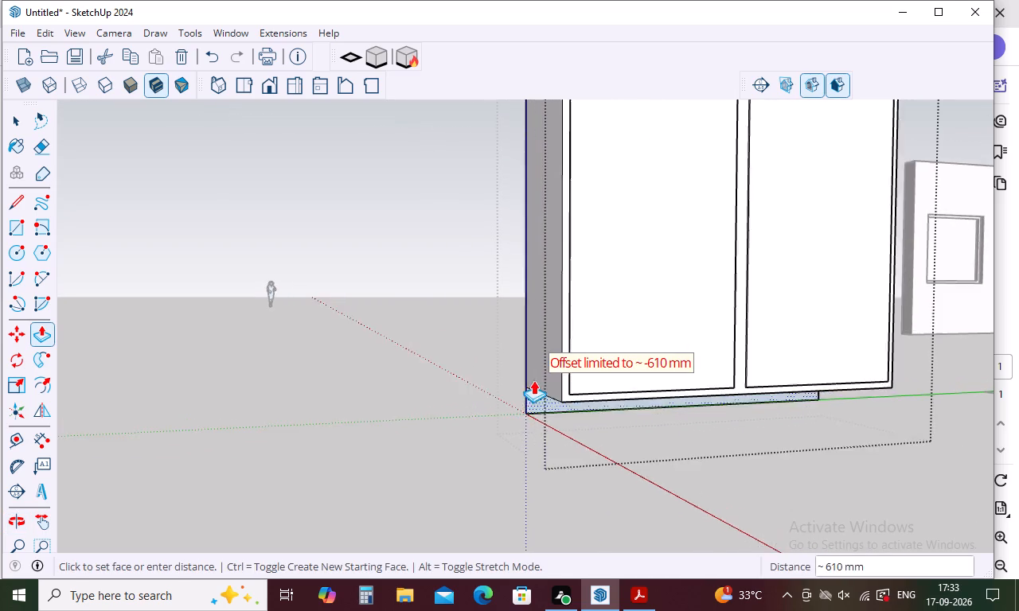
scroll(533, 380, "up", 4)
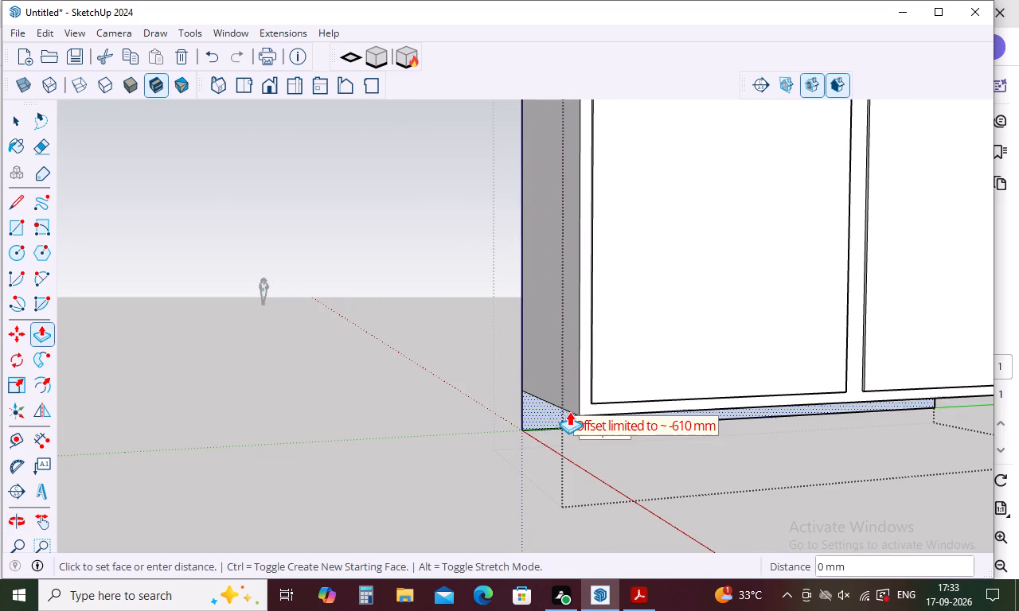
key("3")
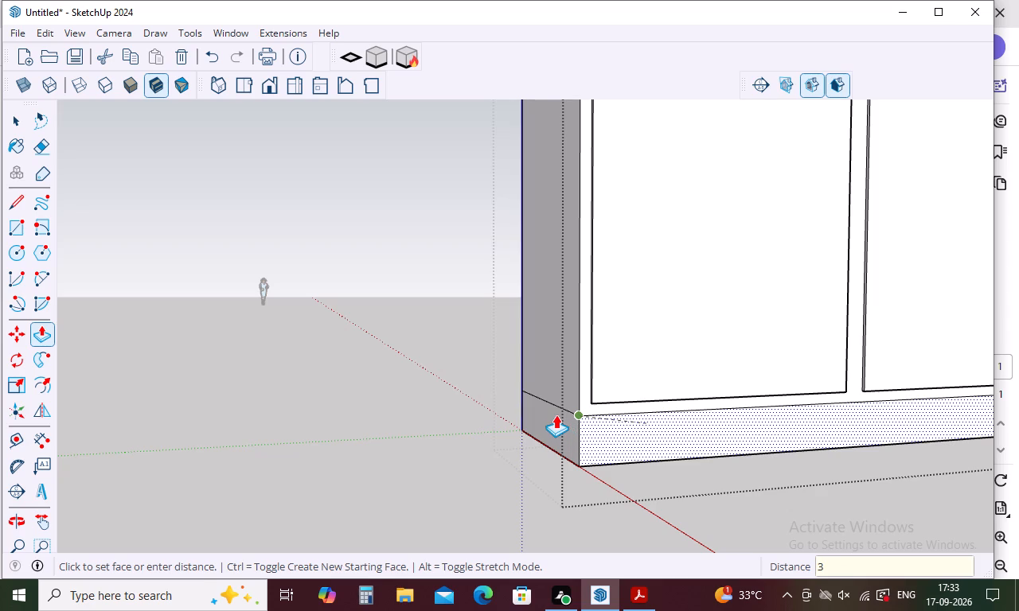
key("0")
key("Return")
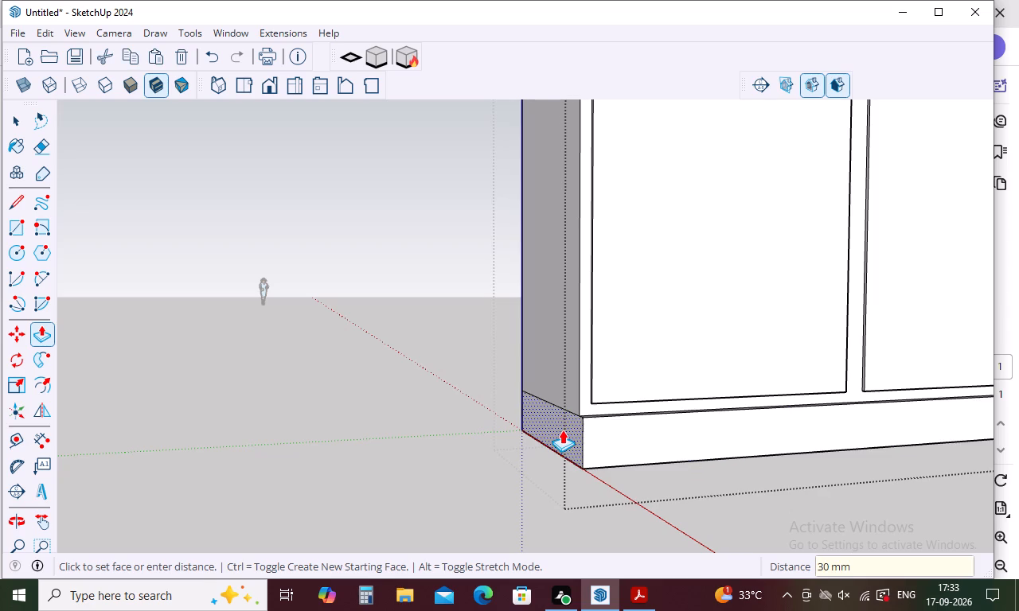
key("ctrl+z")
Push the base strip below the lower panels inward 30 mm and close the tall block's editing.
left_click(583, 434)
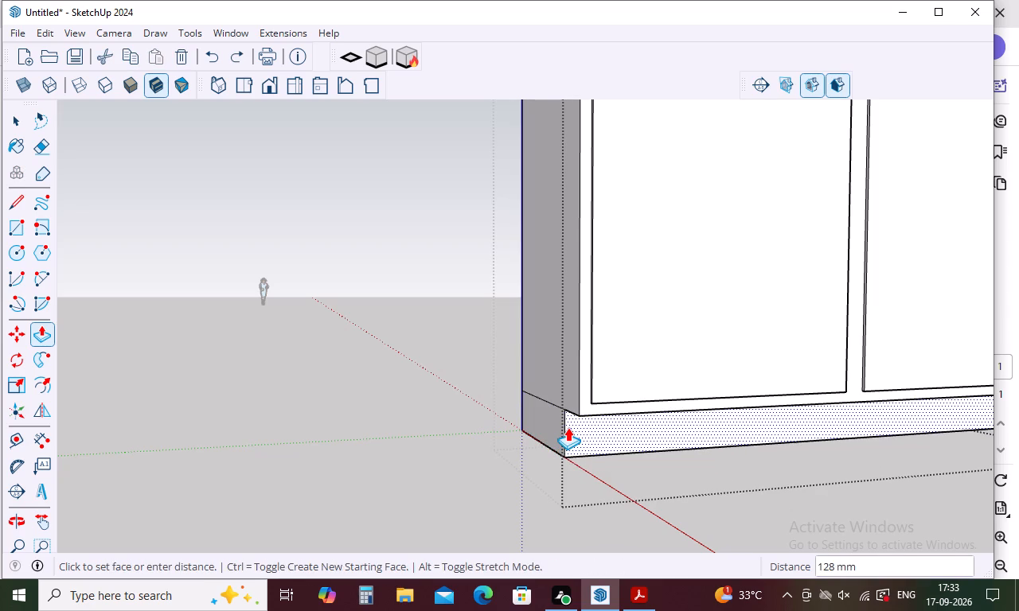
type("30")
key("Return")
middle_click_drag(642, 433, 646, 401)
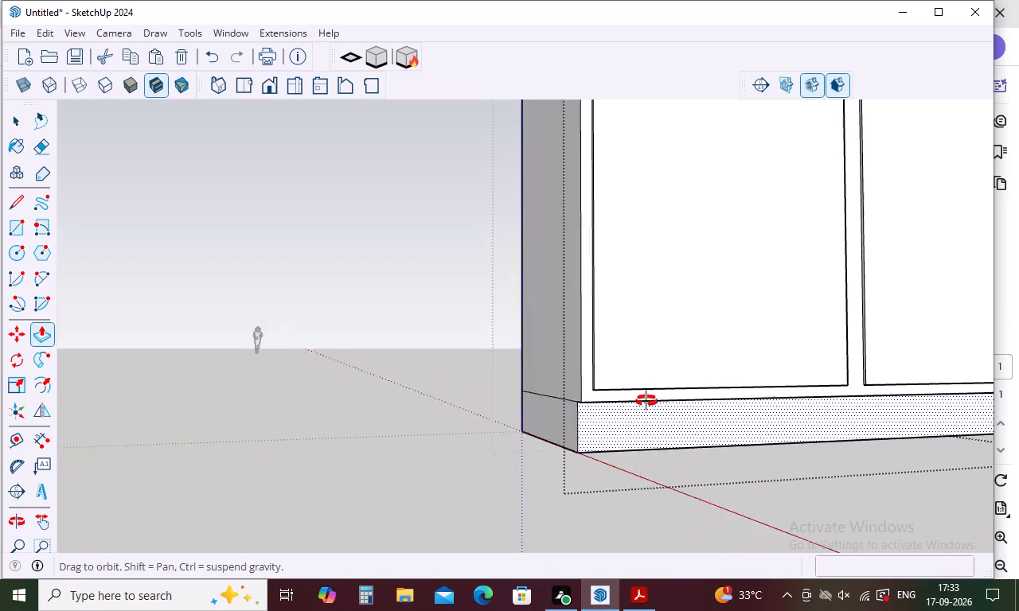
middle_click_drag(646, 401, 514, 473)
scroll(556, 371, "down", 3)
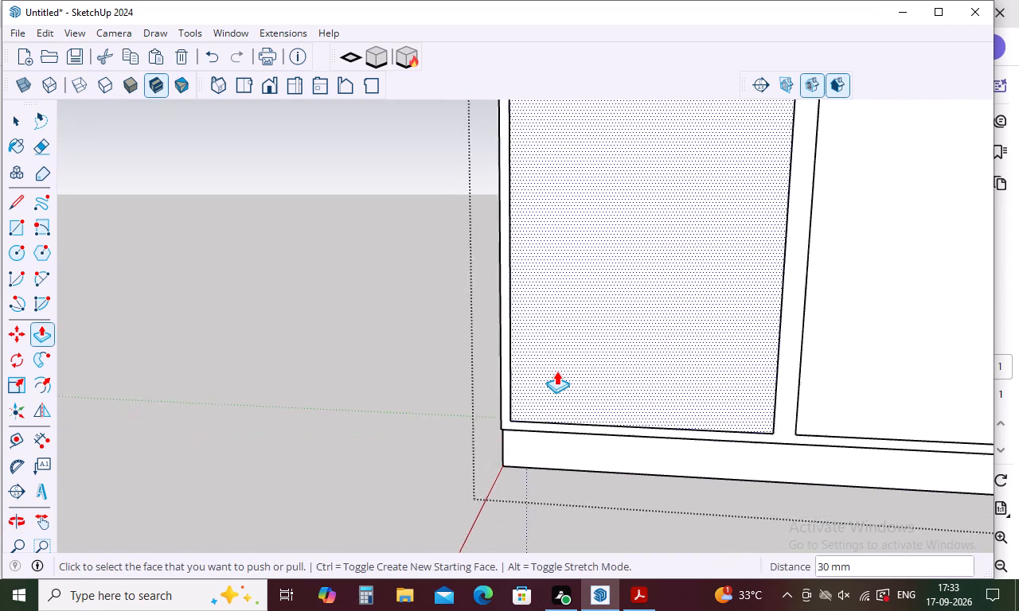
scroll(556, 371, "down", 16)
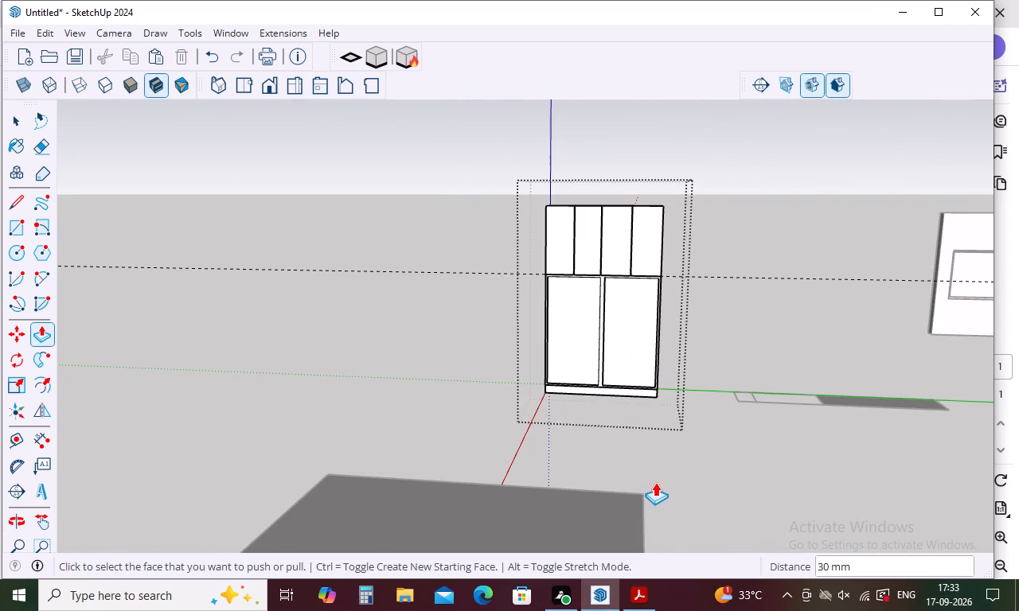
key("space")
left_click(667, 482)
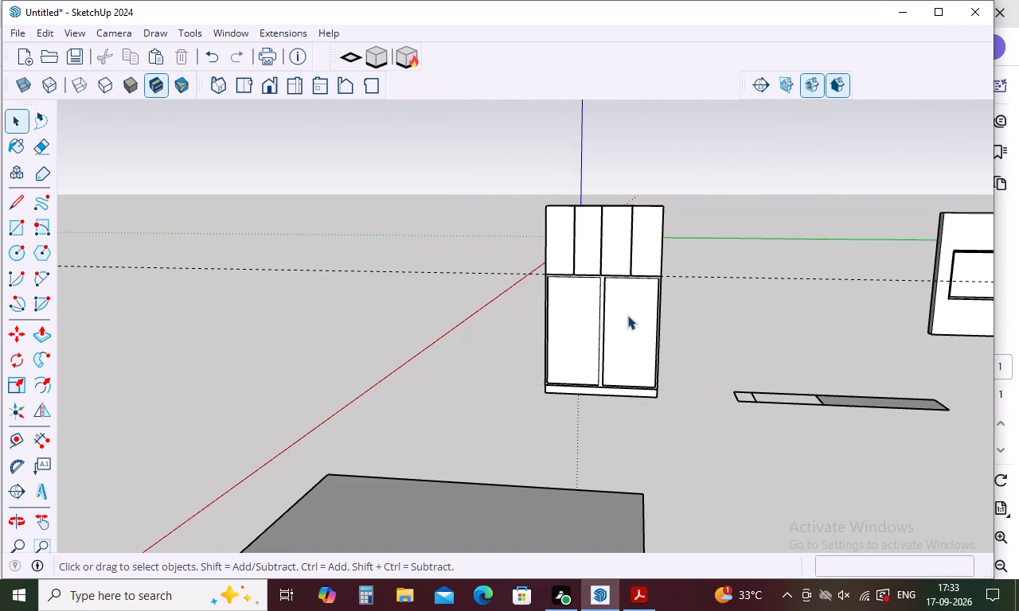
Move the tall block by its front bottom corner about 7897 mm, placing it beside the walled room.
key("m")
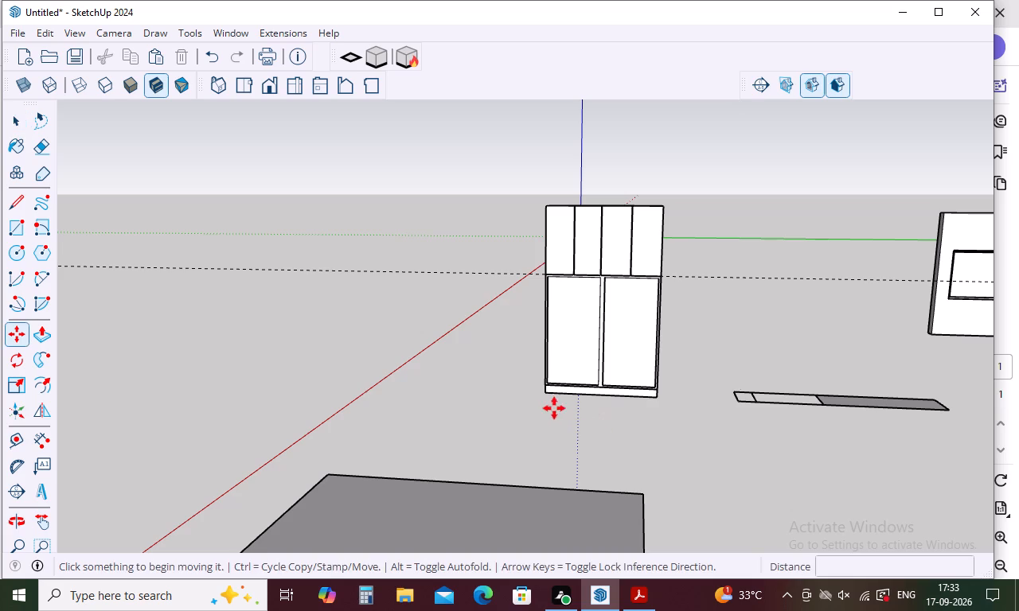
left_click(544, 392)
scroll(567, 392, "down", 4)
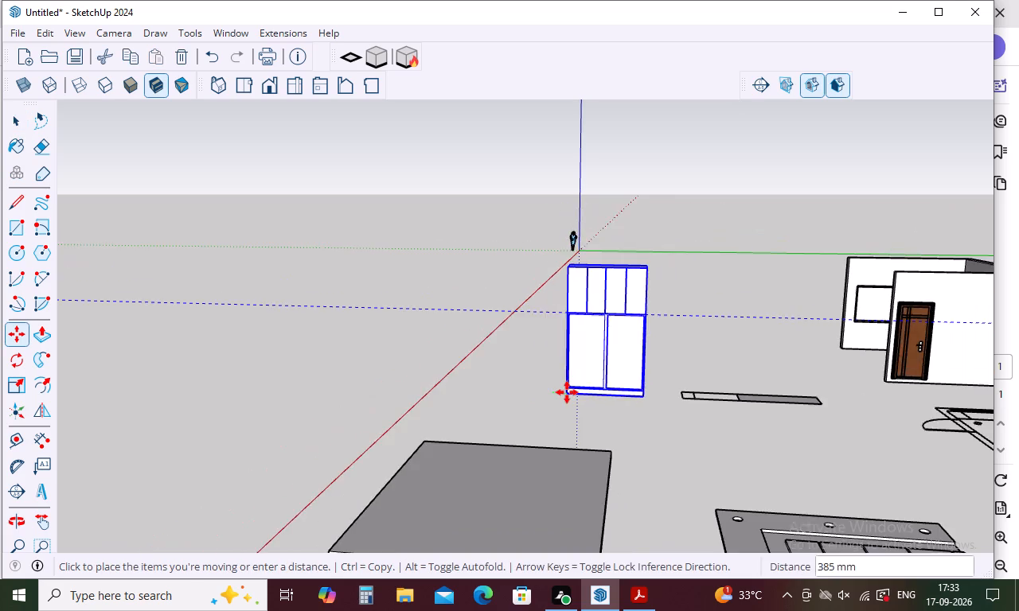
scroll(567, 392, "down", 4)
scroll(813, 283, "up", 3)
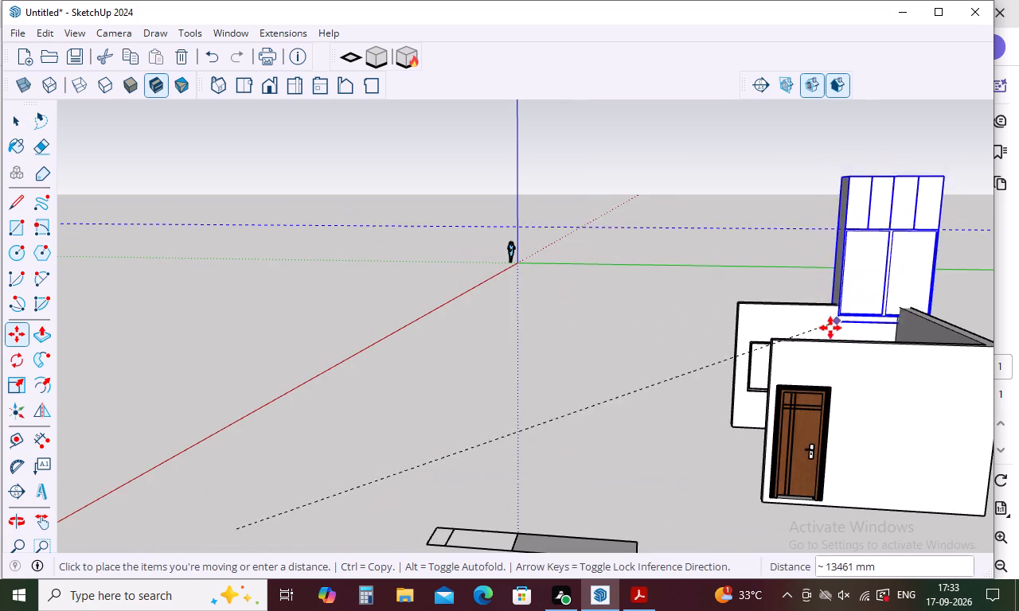
middle_click_drag(809, 322, 743, 454)
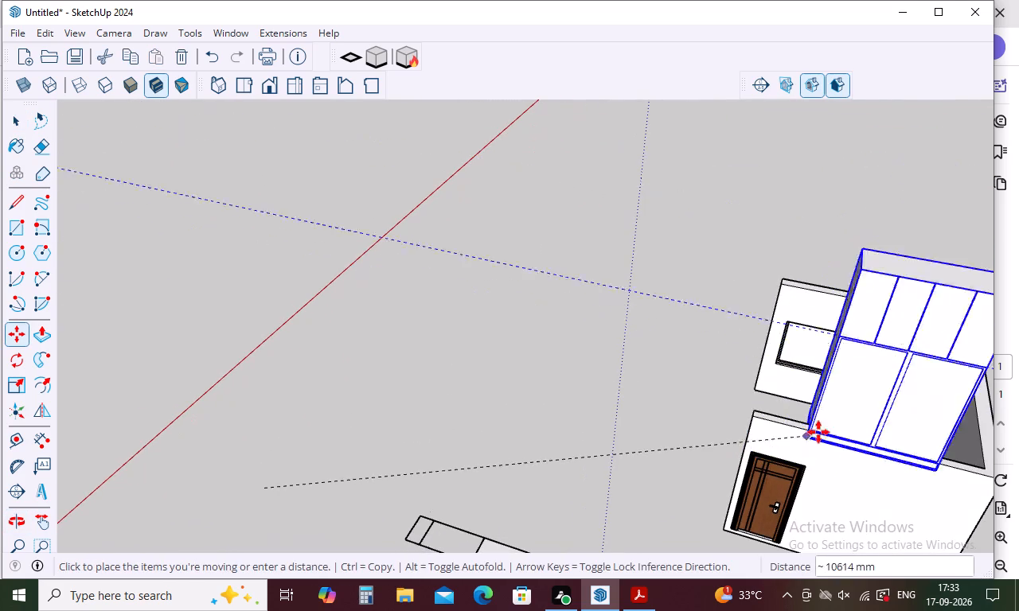
scroll(828, 418, "up", 8)
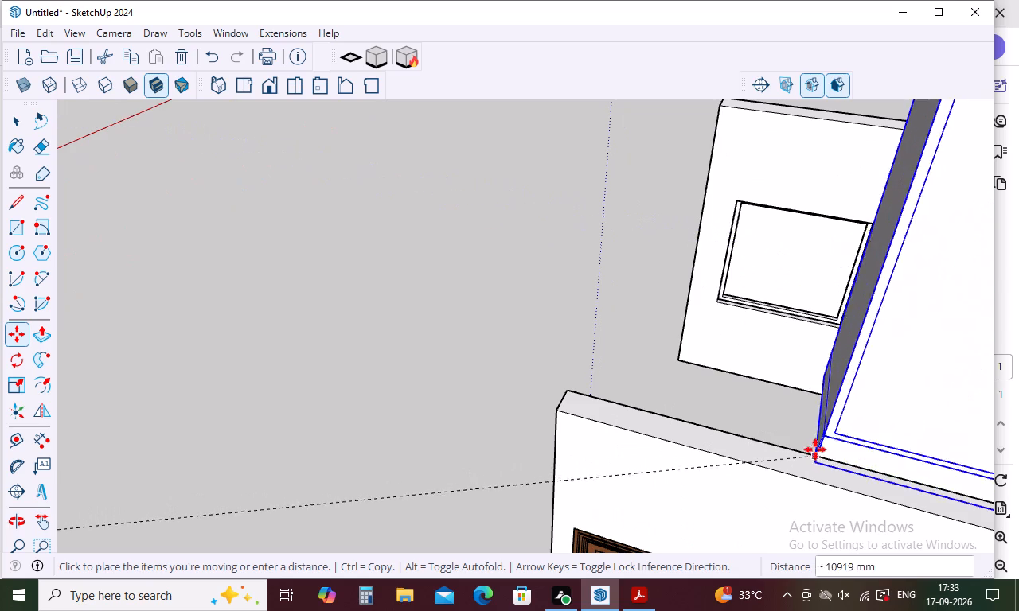
left_click(374, 375)
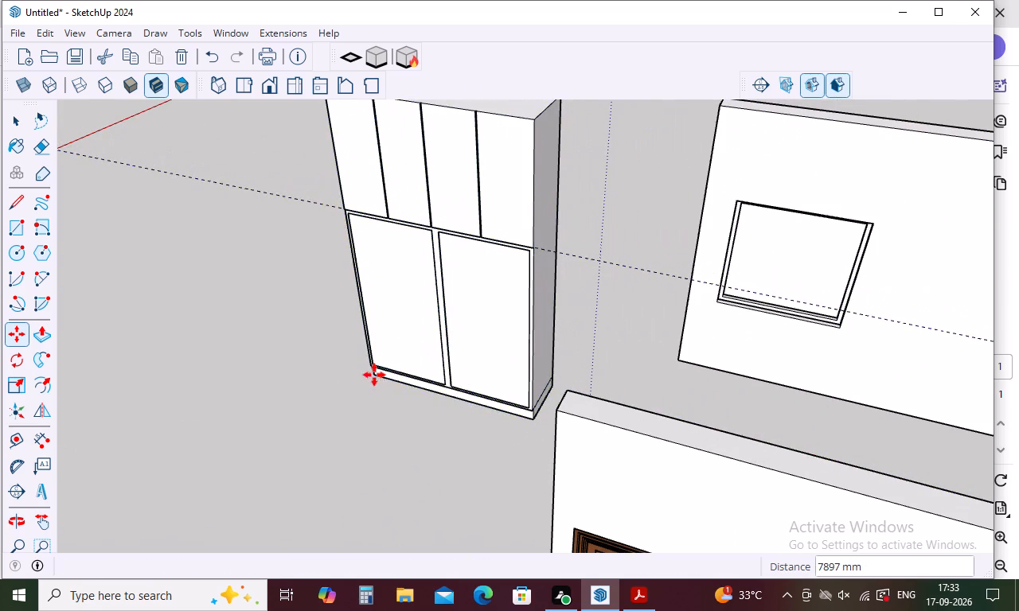
Move the tall block by its rear bottom corner to the room's inner floor corner beside the window wall.
scroll(562, 385, "up", 10)
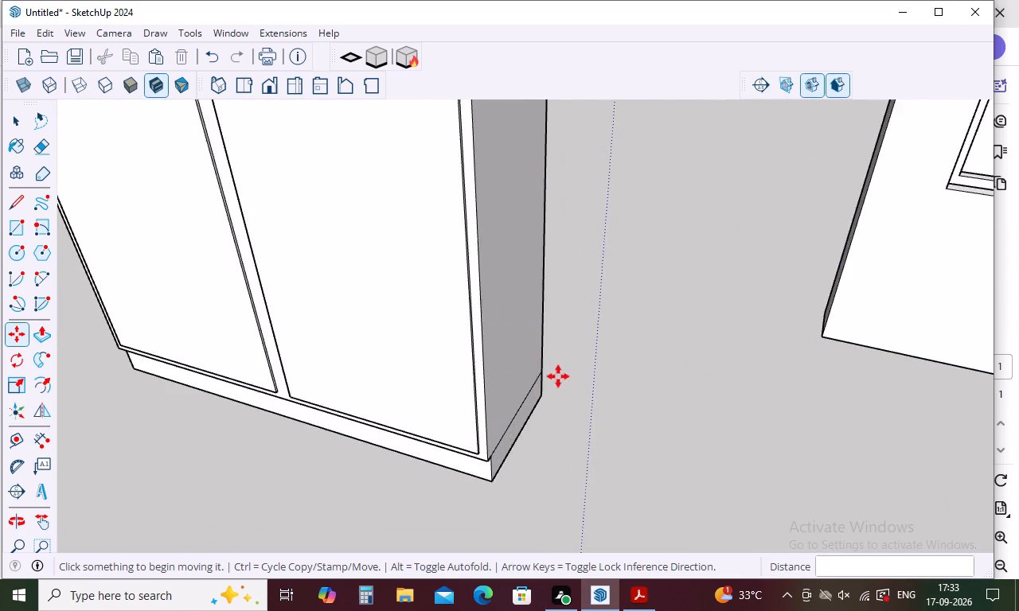
scroll(558, 376, "up", 3)
left_click(531, 411)
scroll(716, 396, "down", 5)
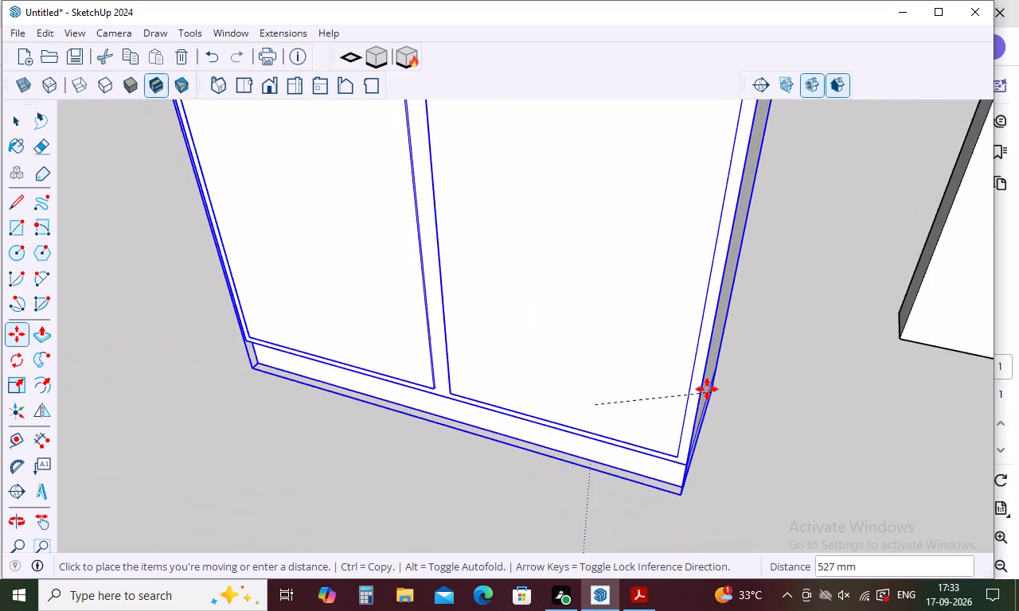
scroll(702, 387, "down", 15)
scroll(962, 411, "up", 5)
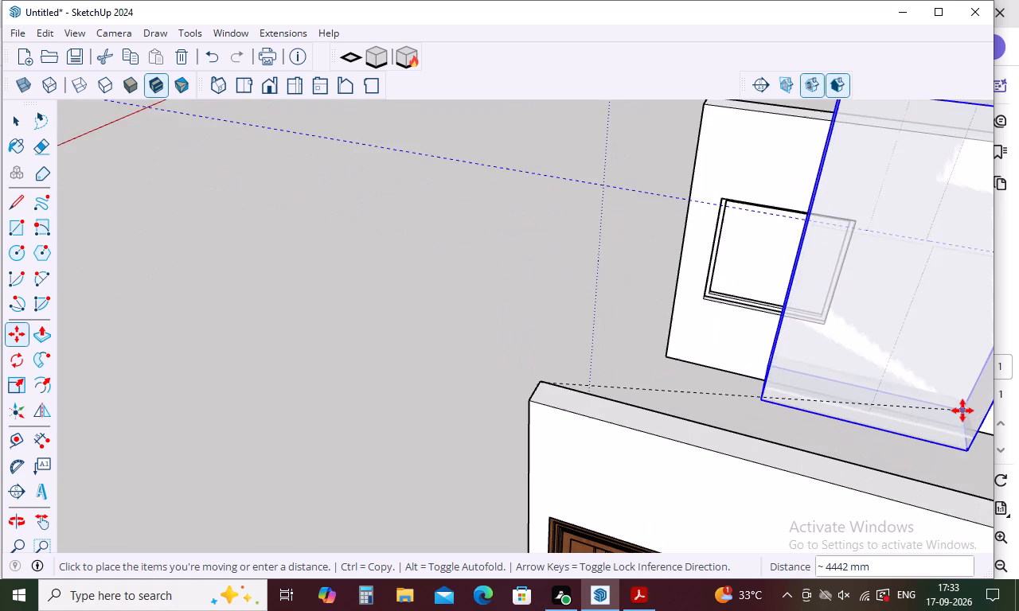
scroll(634, 354, "down", 9)
scroll(770, 387, "up", 2)
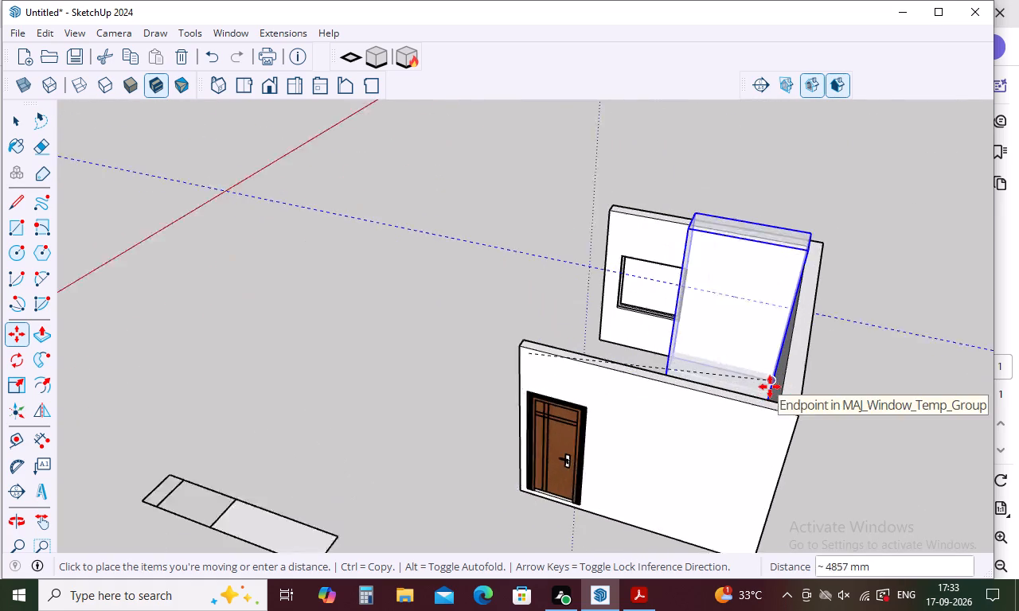
scroll(770, 387, "up", 5)
key("k")
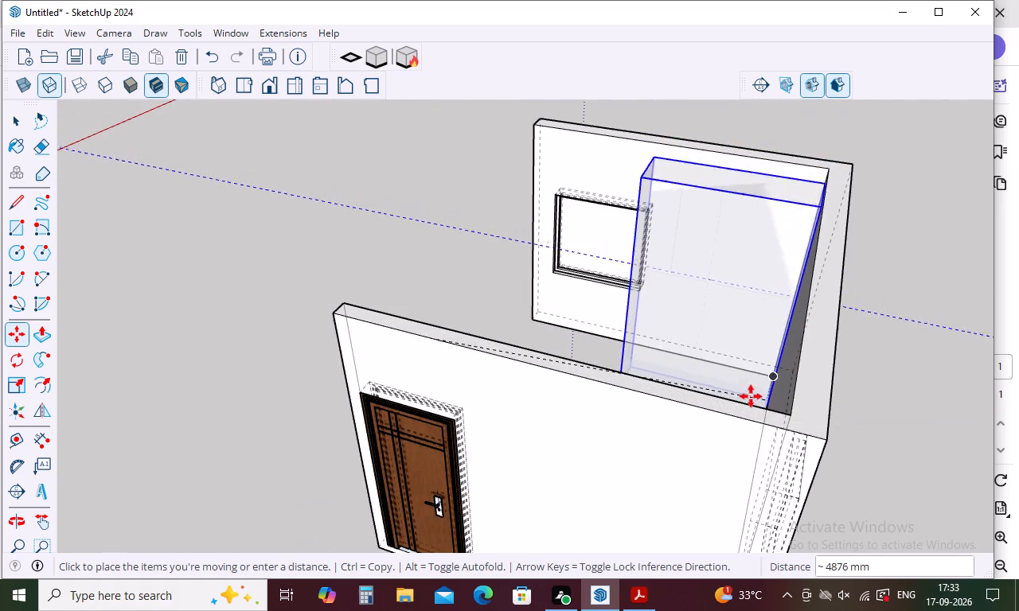
scroll(751, 396, "up", 13)
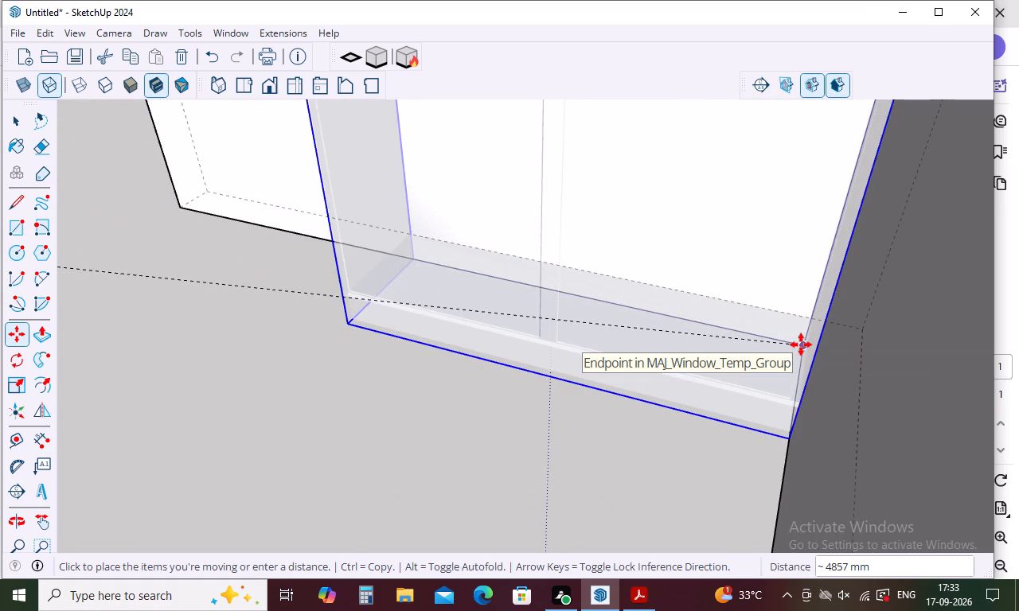
left_click(801, 344)
Open the tall block for editing, push its top face down about 283 mm to the wall-top level, and close its editing.
scroll(727, 391, "down", 9)
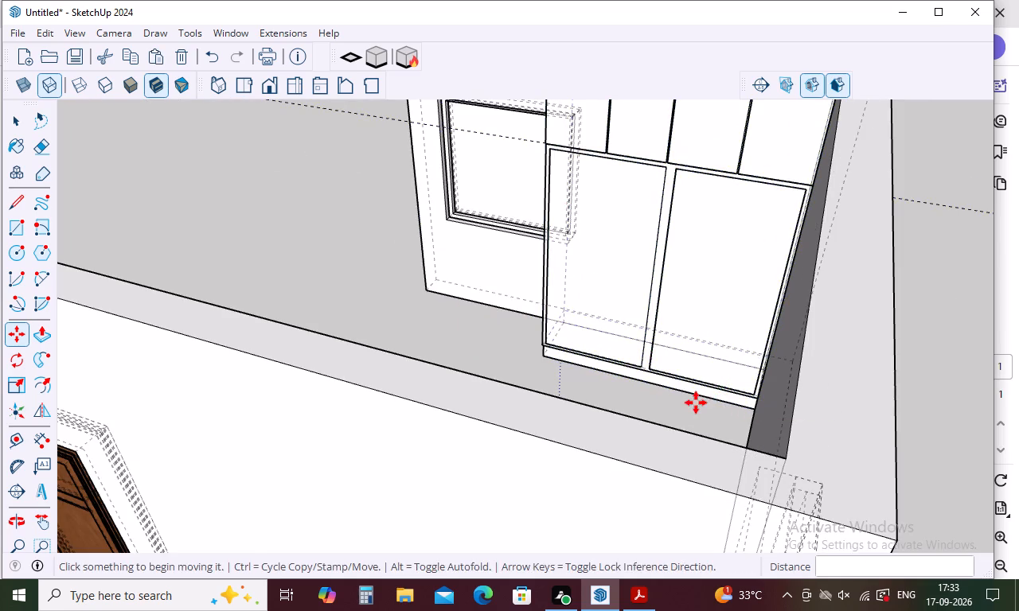
middle_click_drag(695, 403, 1008, 348)
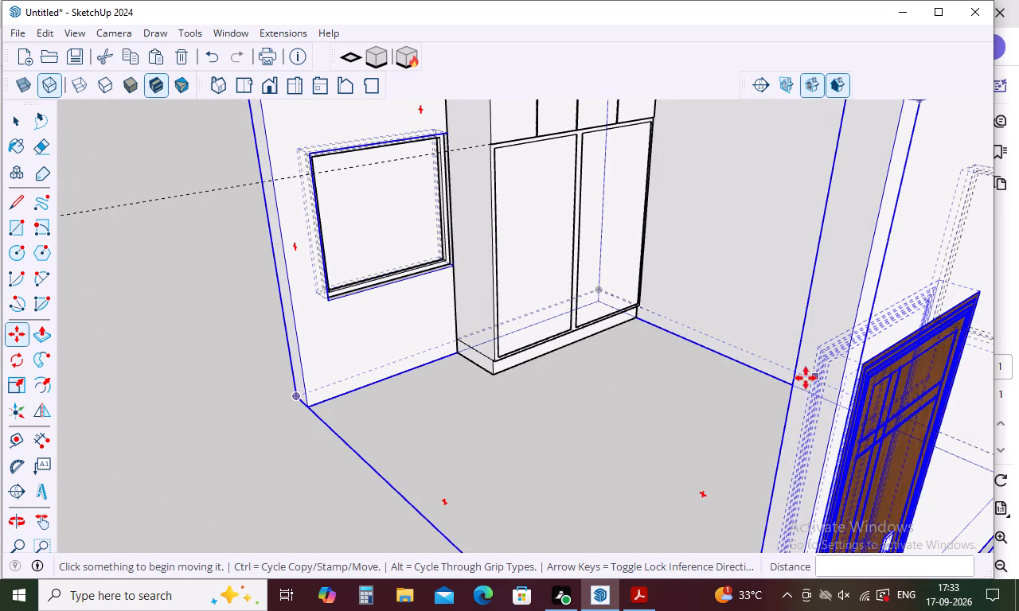
scroll(700, 379, "up", 3)
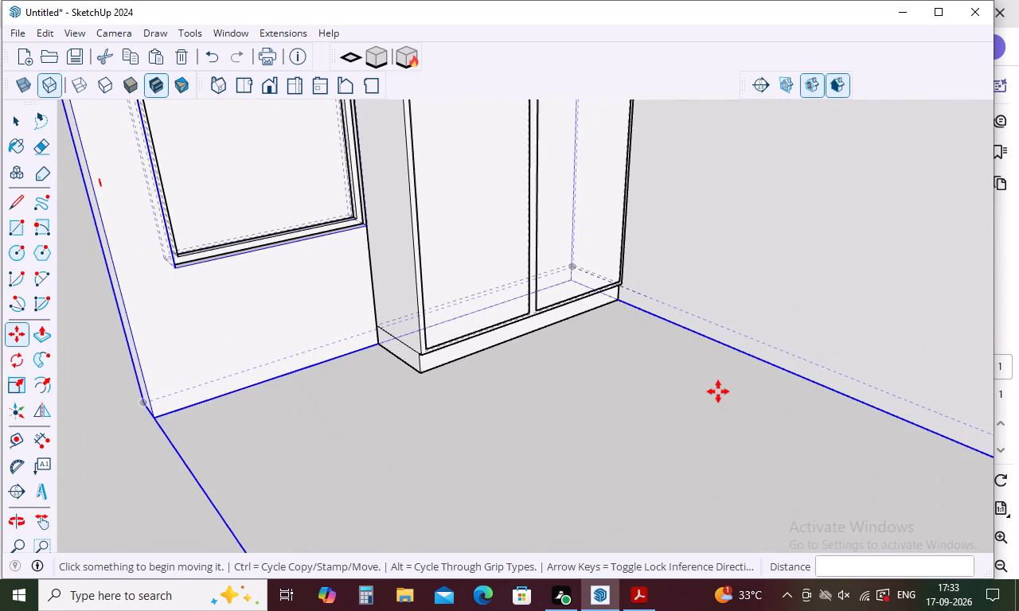
key("Escape")
scroll(716, 397, "down", 7)
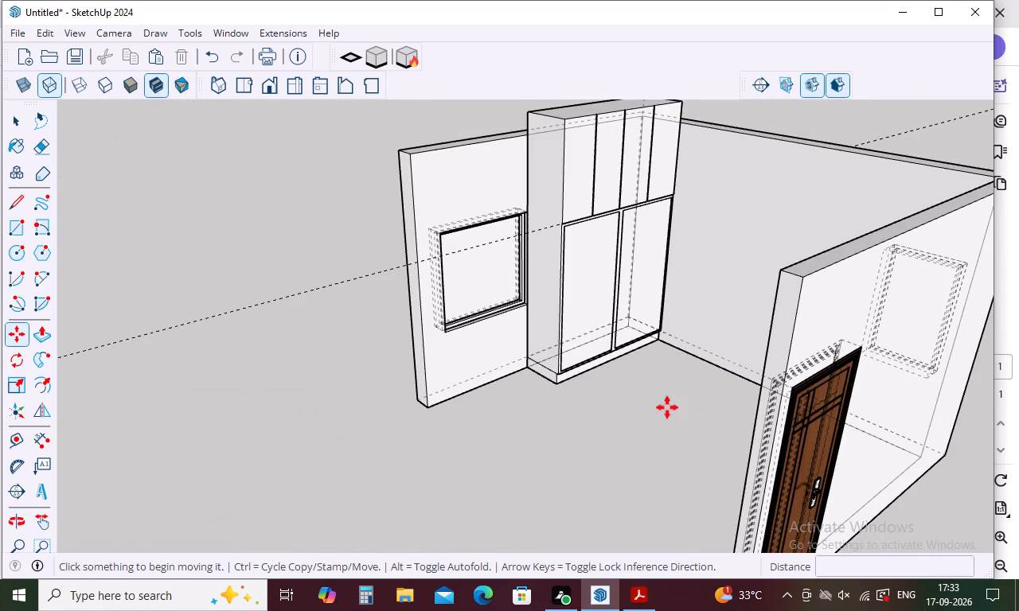
scroll(536, 255, "up", 4)
key("k")
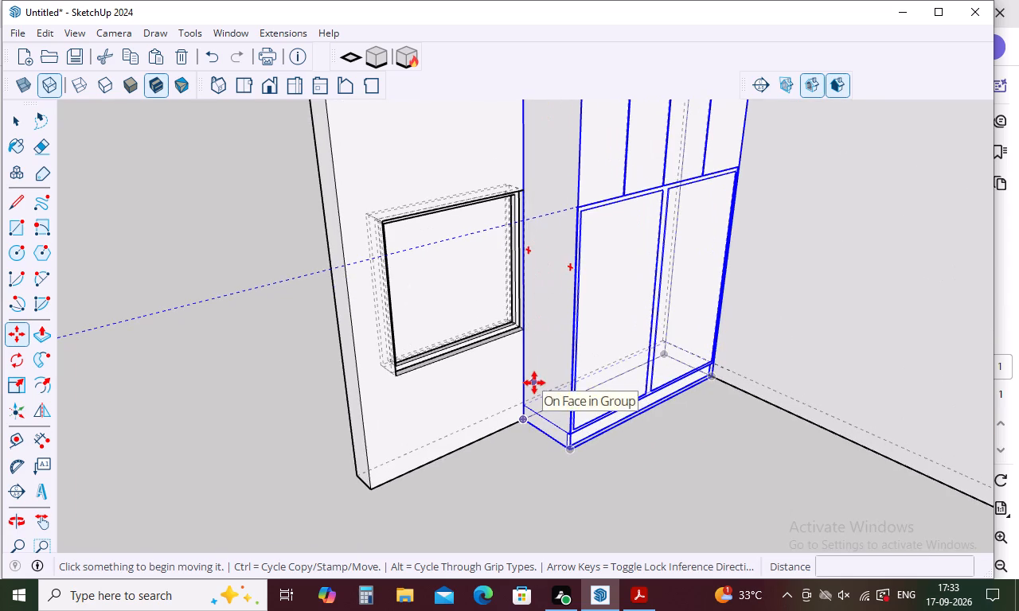
scroll(533, 395, "down", 3)
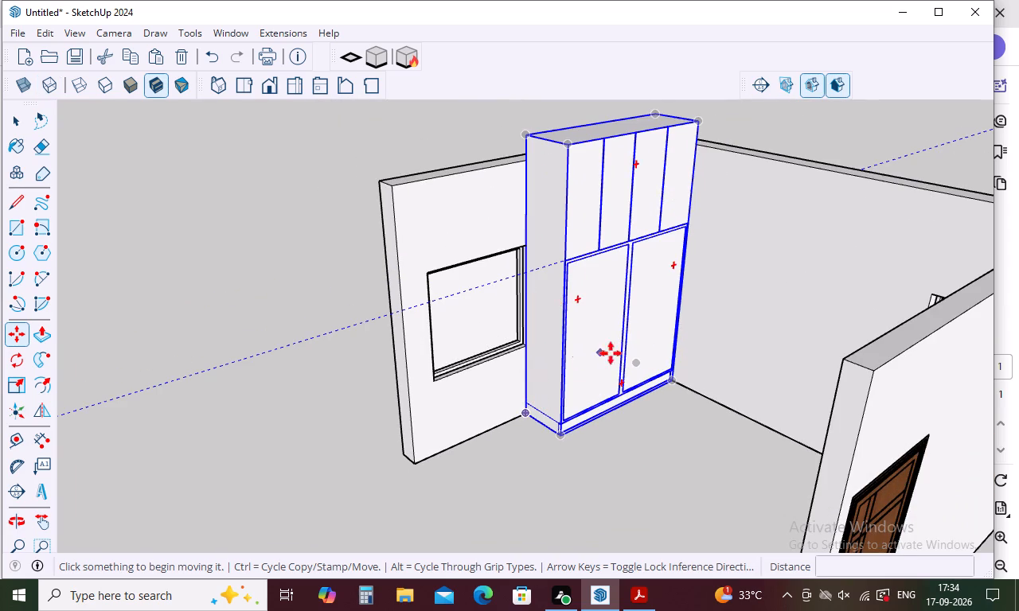
key("space")
double_click(595, 371)
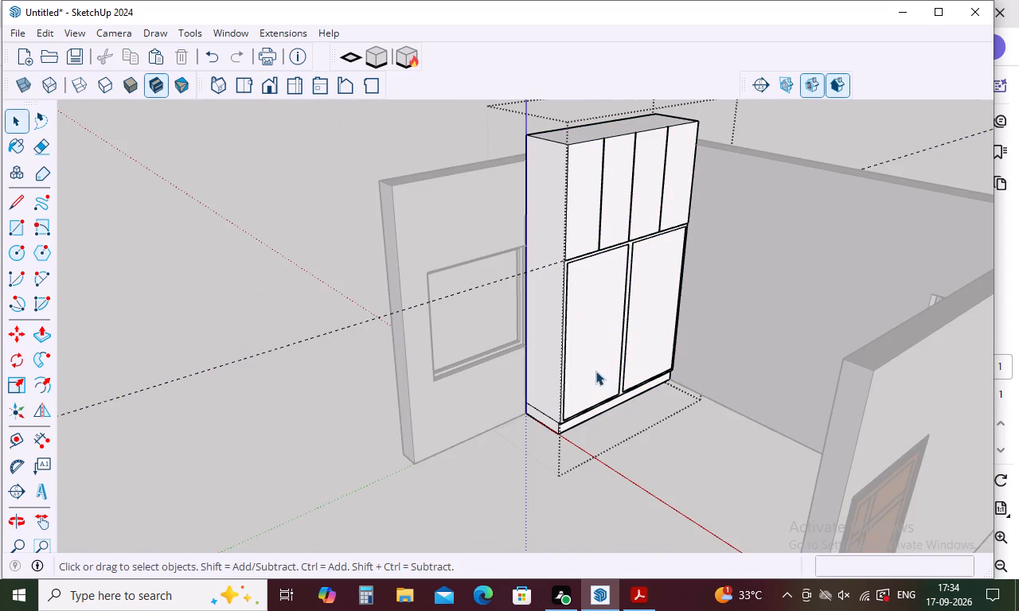
key("p")
left_click(585, 126)
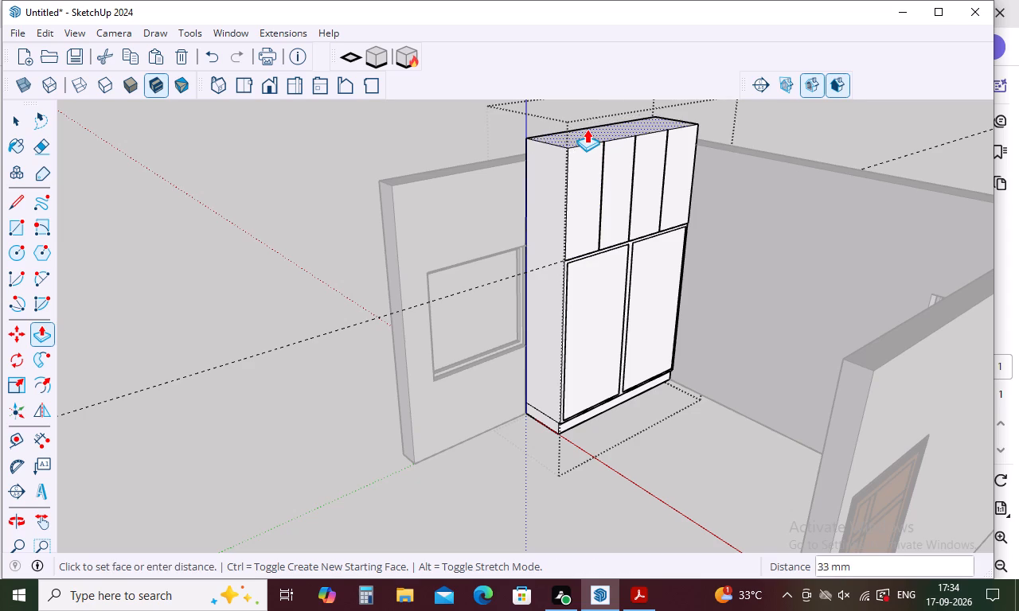
left_click(467, 154)
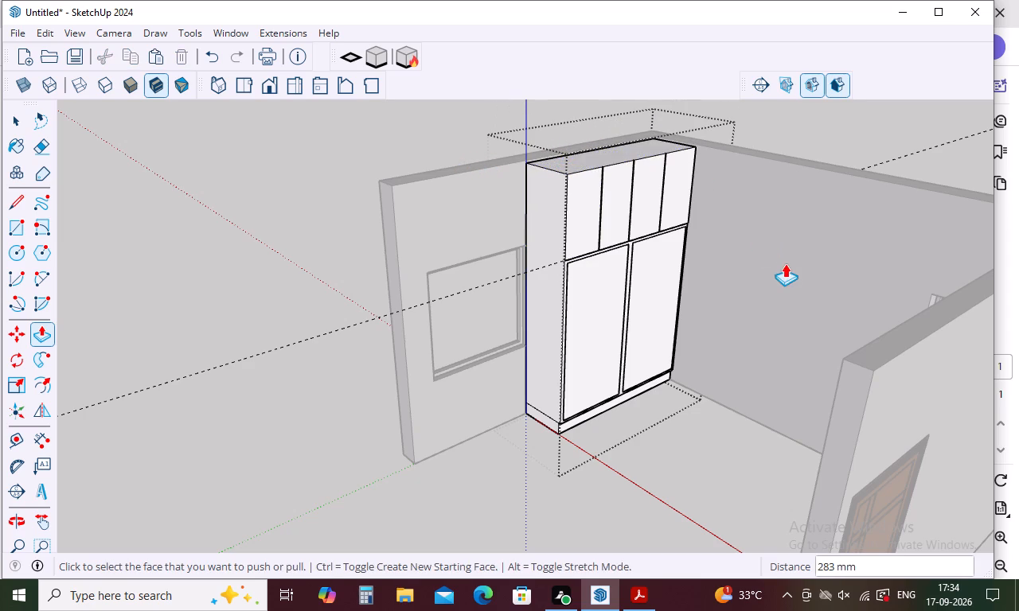
key("Escape")
left_click(240, 284)
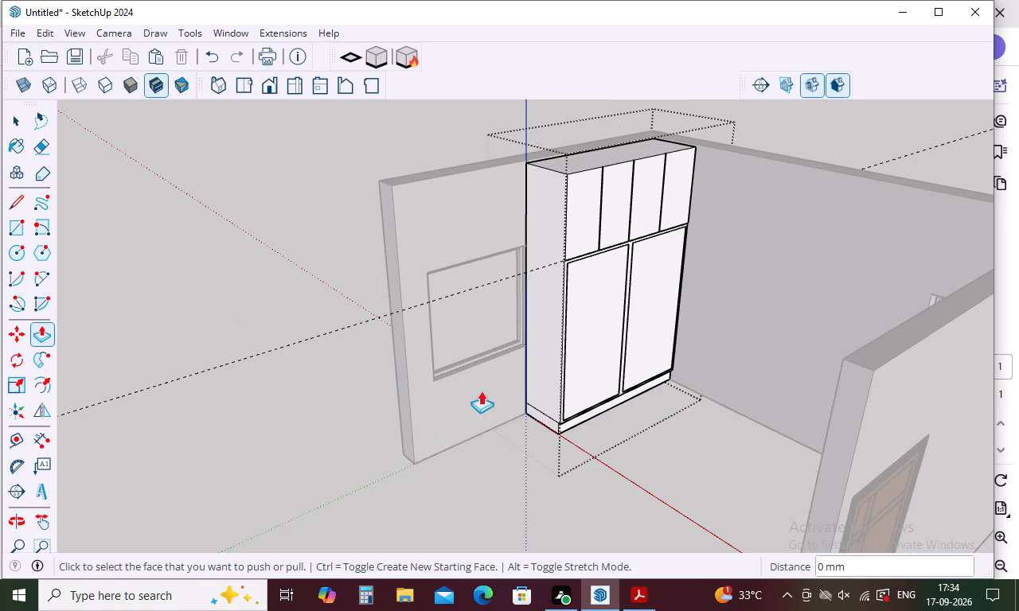
scroll(486, 369, "down", 10)
key("Escape")
left_click(869, 403)
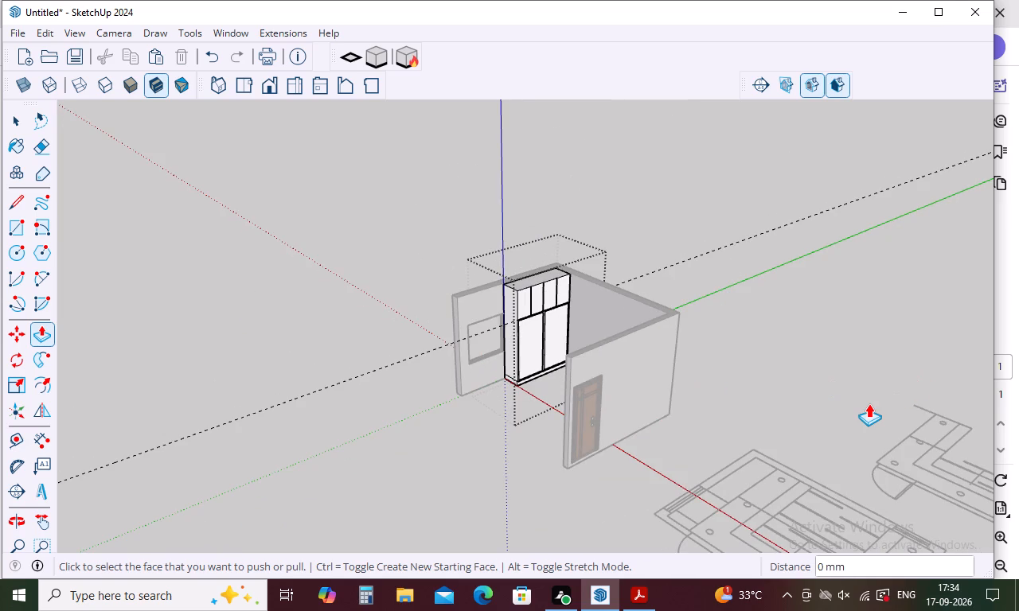
key("space")
left_click(756, 435)
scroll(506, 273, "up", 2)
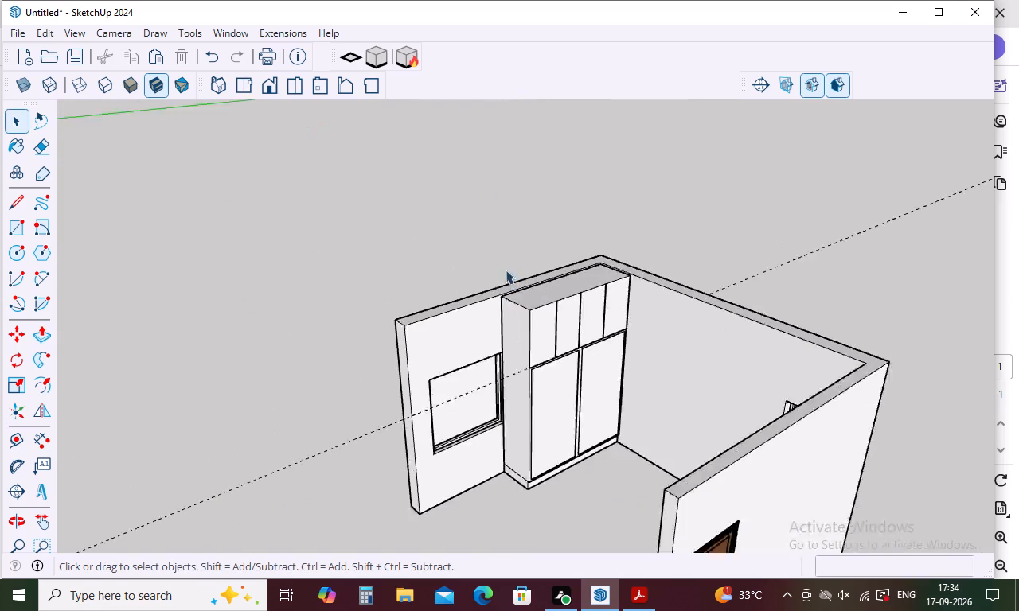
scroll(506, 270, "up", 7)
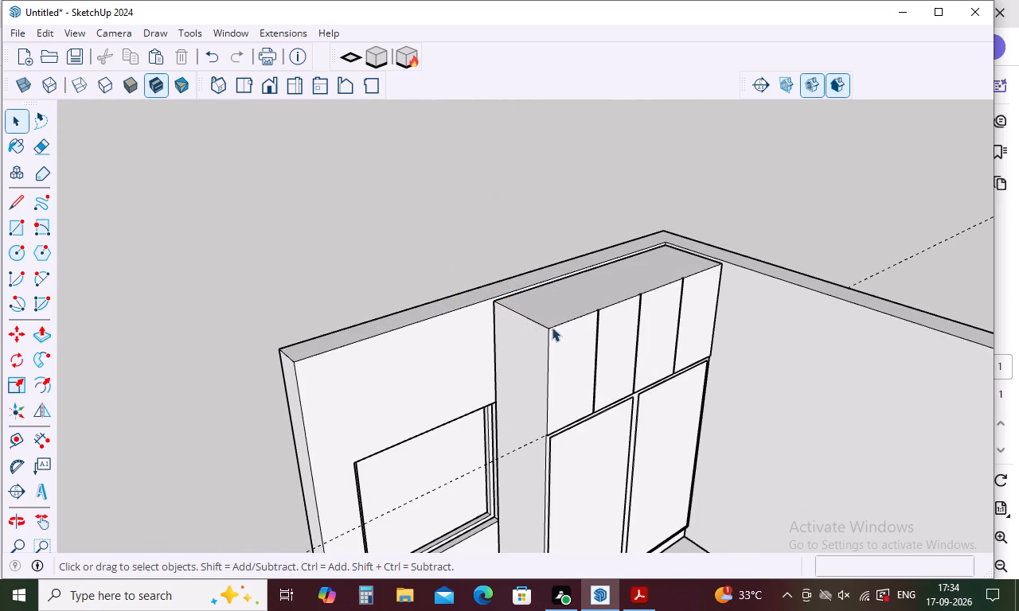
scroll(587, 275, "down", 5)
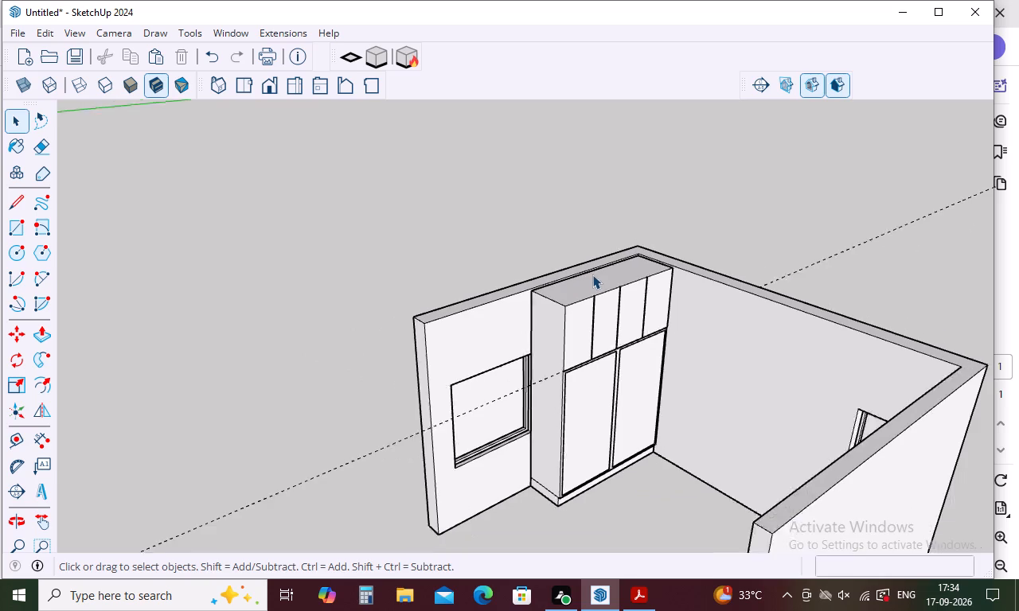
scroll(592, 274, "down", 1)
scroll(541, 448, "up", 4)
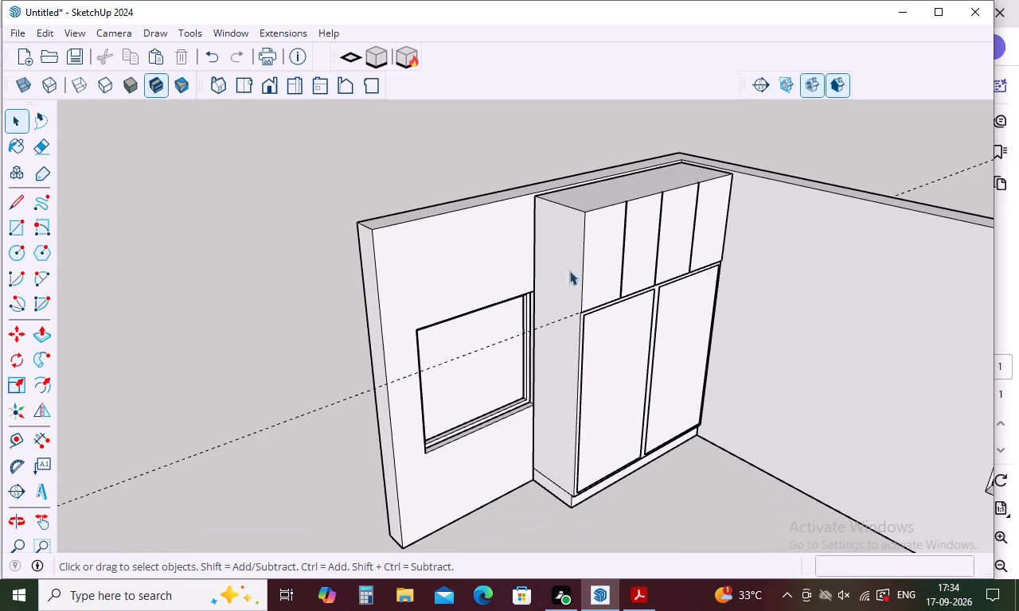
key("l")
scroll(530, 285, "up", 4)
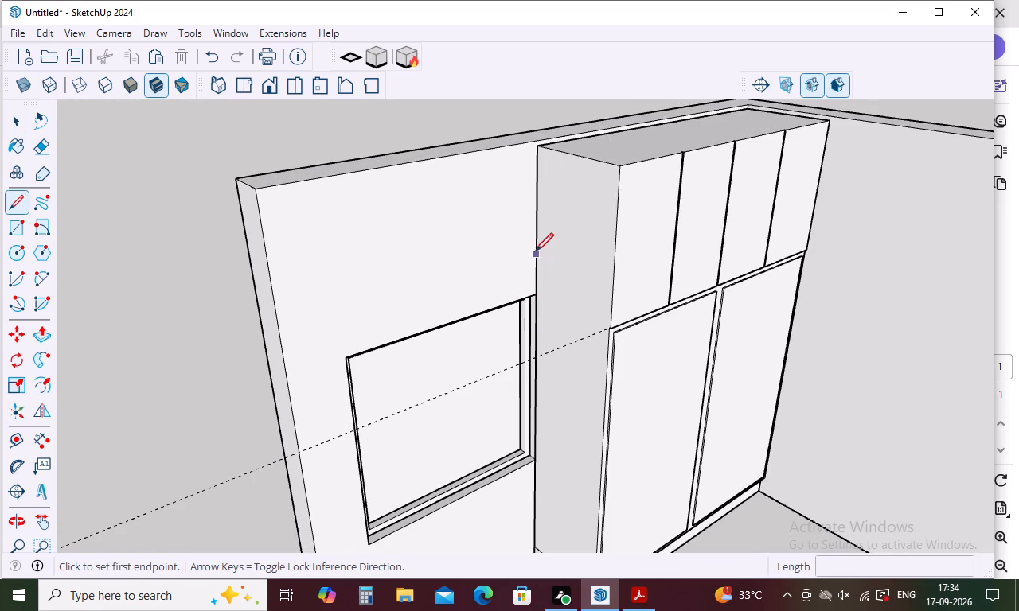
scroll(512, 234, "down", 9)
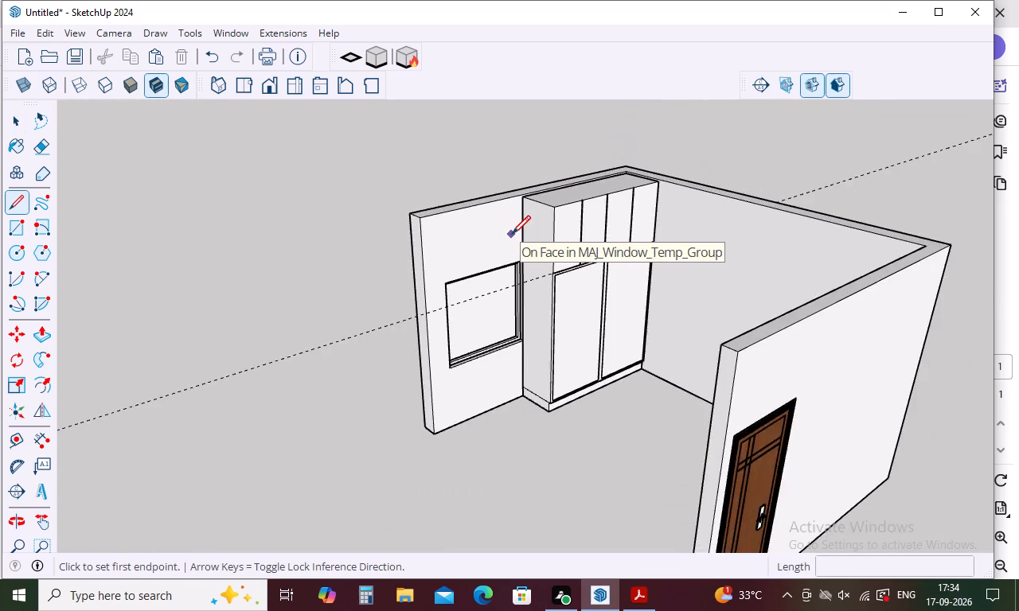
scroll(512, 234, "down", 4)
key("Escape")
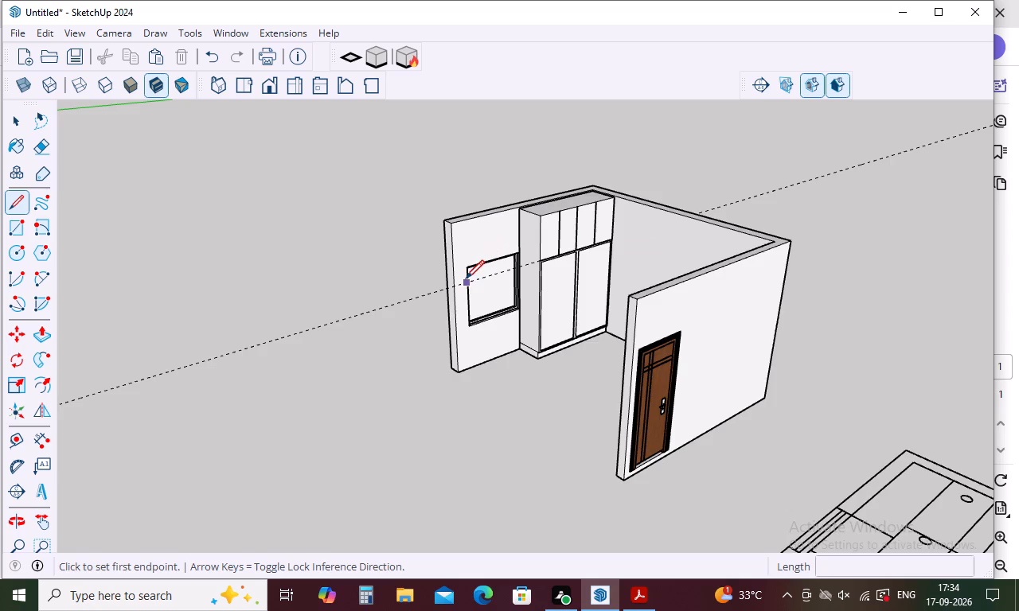
Erase the longest section of the divided floor strip in front of the walled room.
scroll(463, 318, "down", 8)
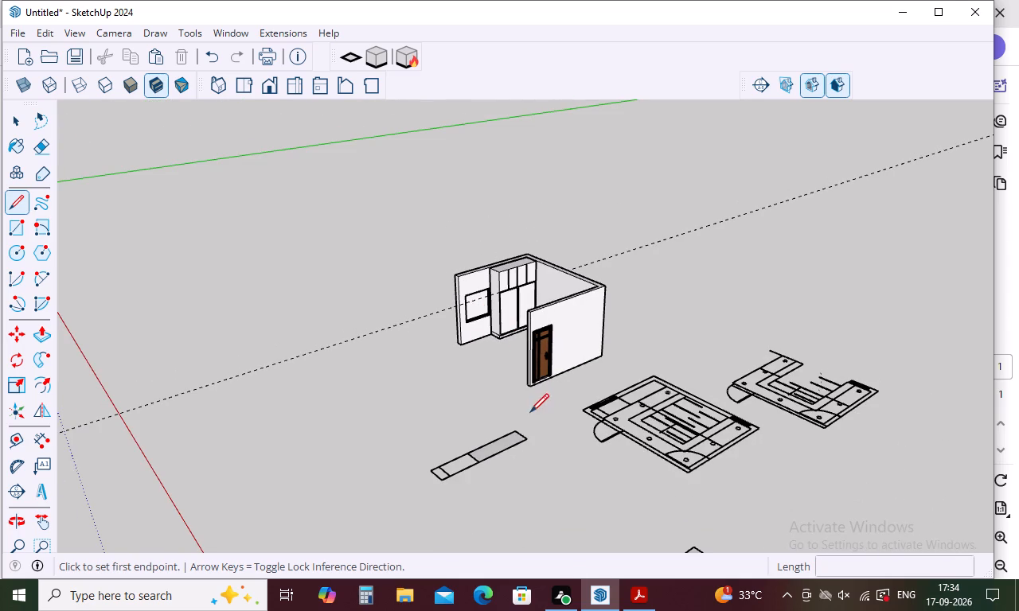
middle_click_drag(529, 416, 390, 429)
key("Escape")
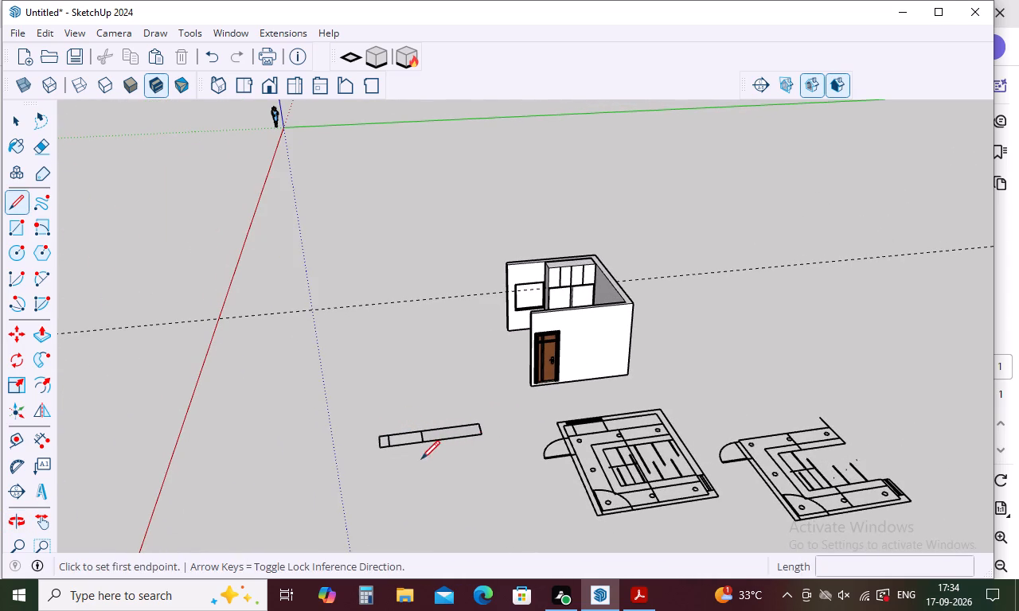
scroll(381, 459, "up", 8)
key("space")
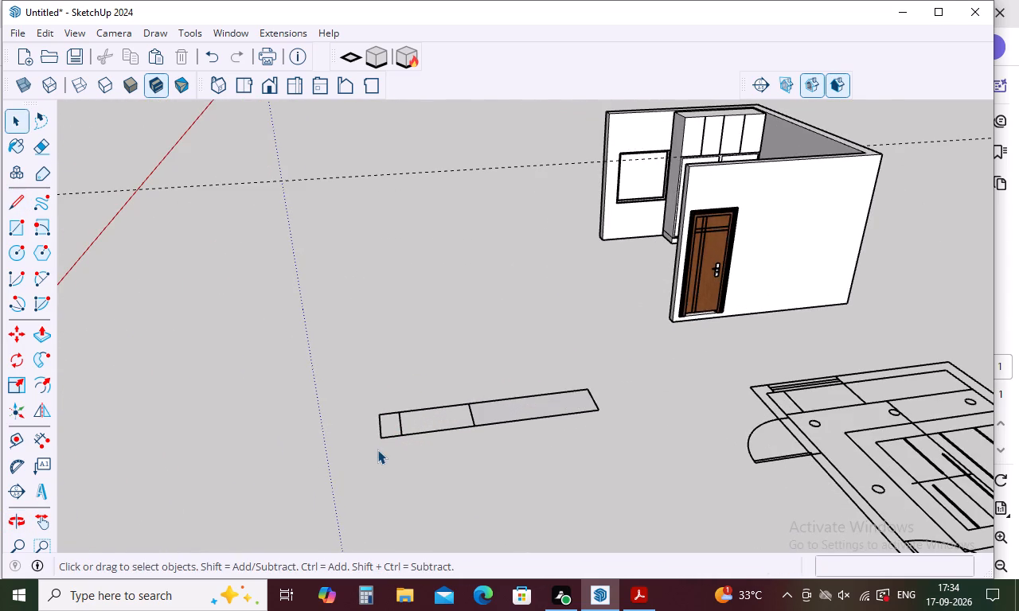
key("r")
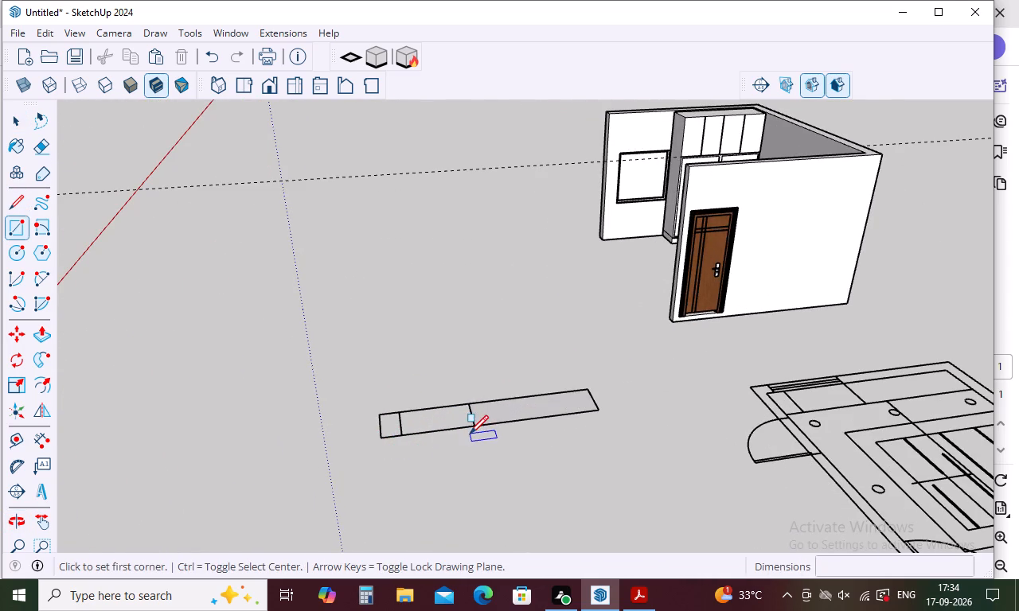
key("Escape")
key("r")
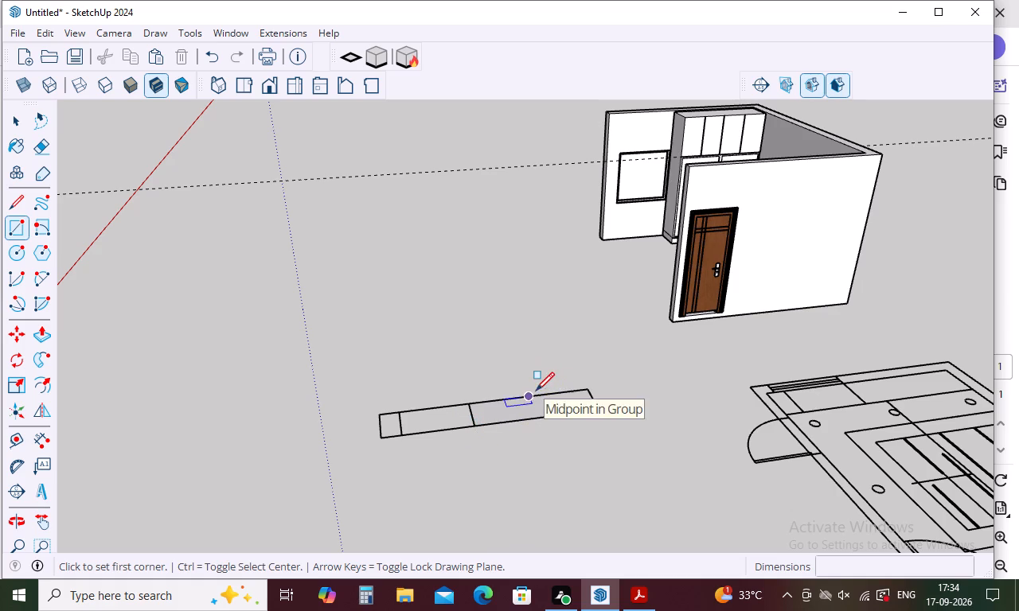
key("Escape")
key("e")
left_click_drag(532, 395, 528, 442)
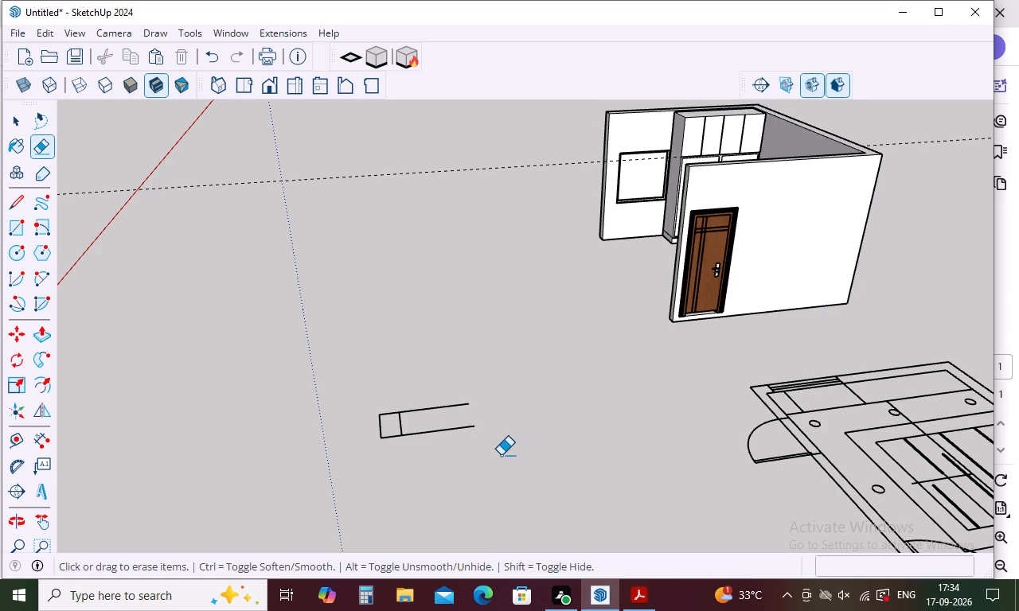
Draw a line about 610 mm long across the open end of the remaining floor strip.
type("l")
key("space")
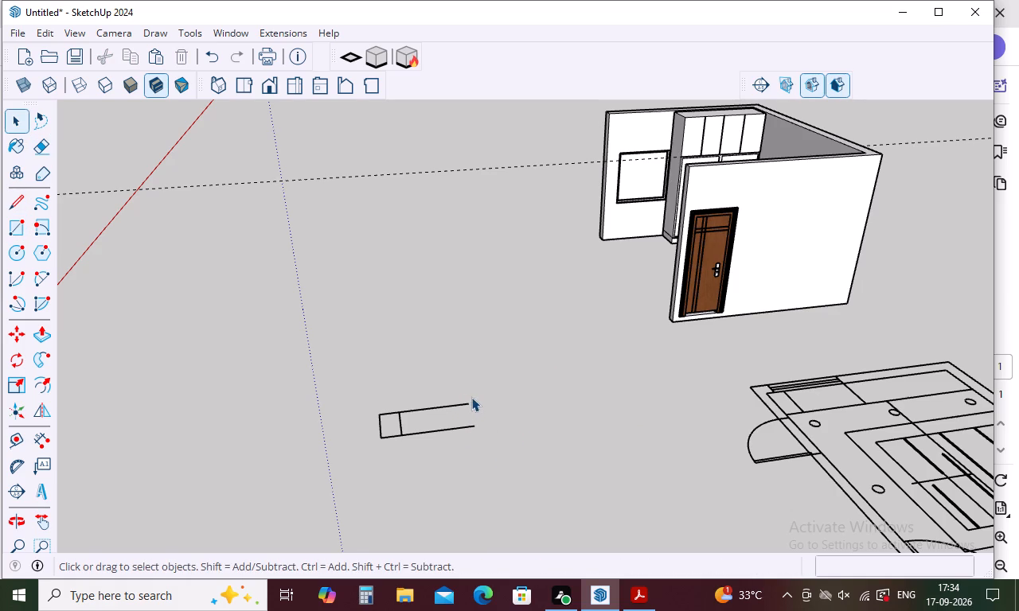
key("l")
left_click(470, 404)
left_click(478, 430)
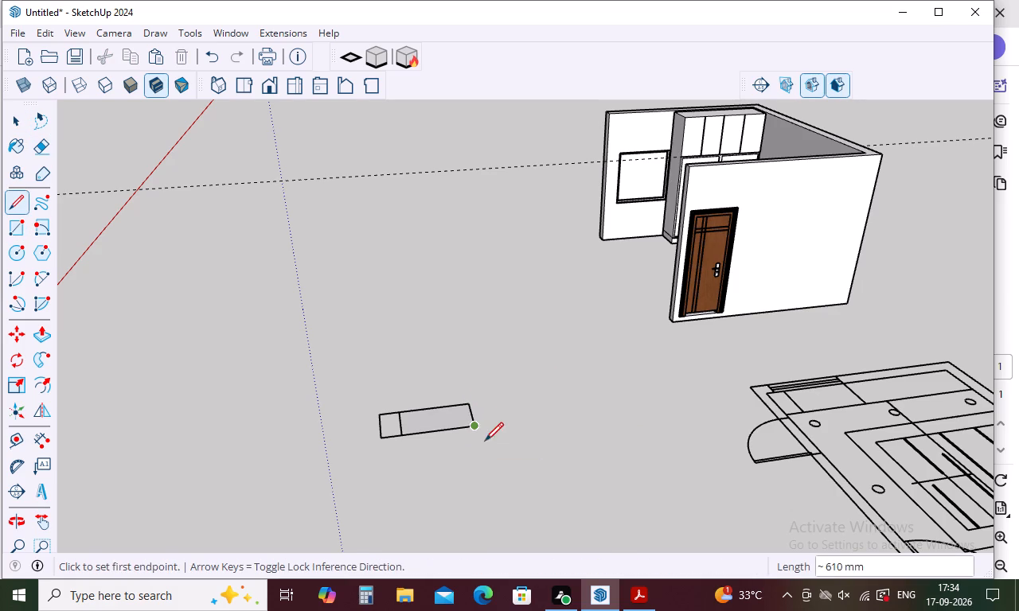
key("Escape")
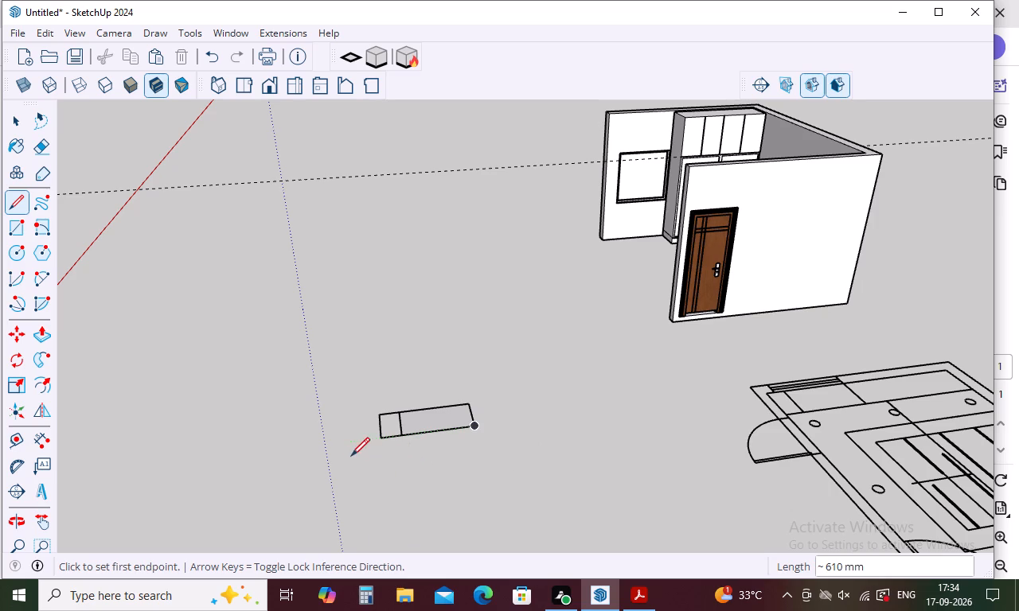
Erase the short cross divider inside the floor strip.
key("e")
left_click_drag(405, 424, 393, 424)
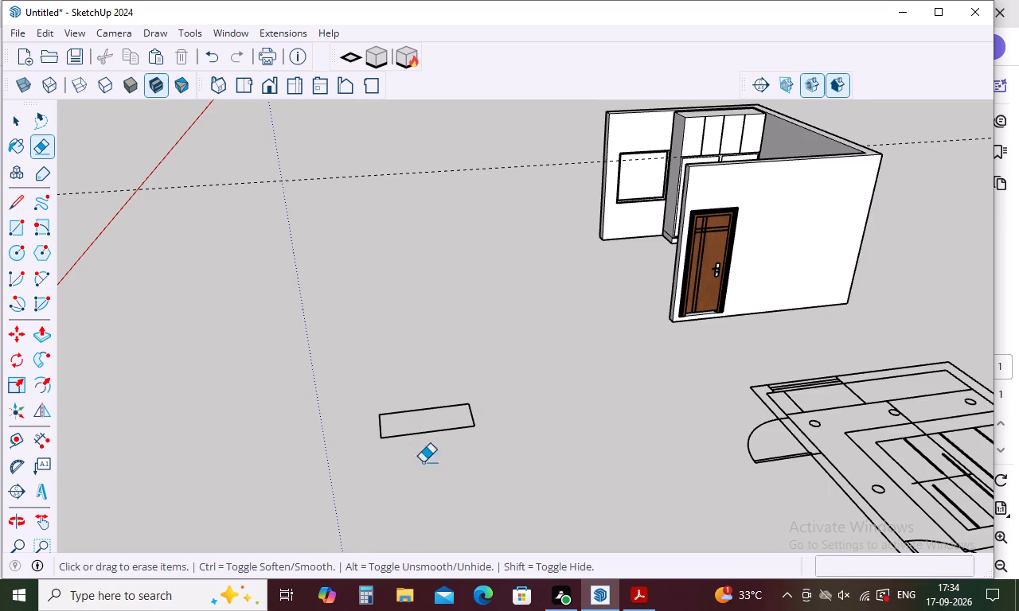
key("Escape")
Draw a rectangle of about 610 by 1400 mm over the floor strip, corner to opposite corner.
key("r")
left_click(381, 417)
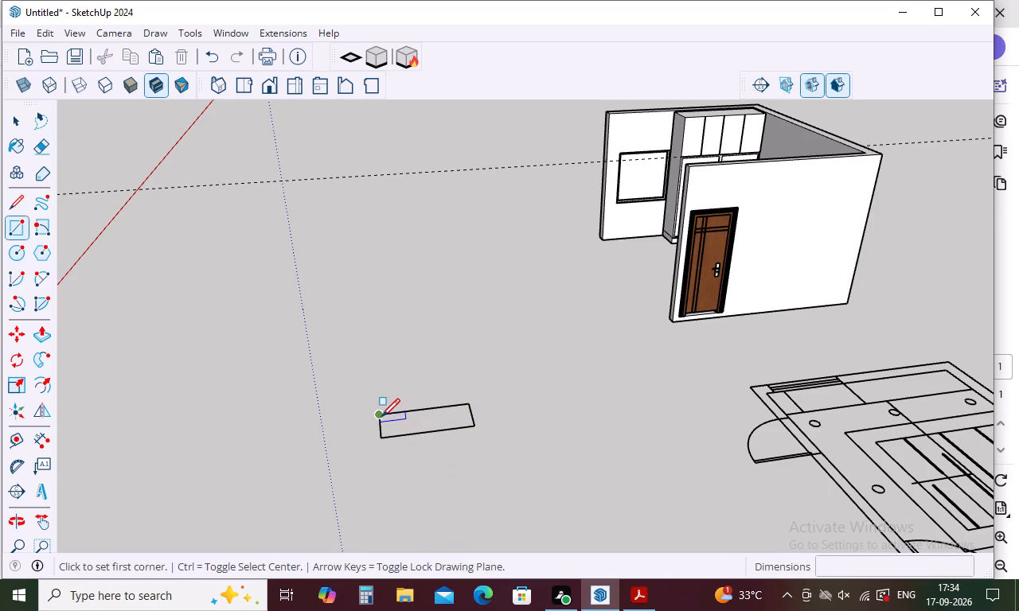
left_click(478, 432)
key("Escape")
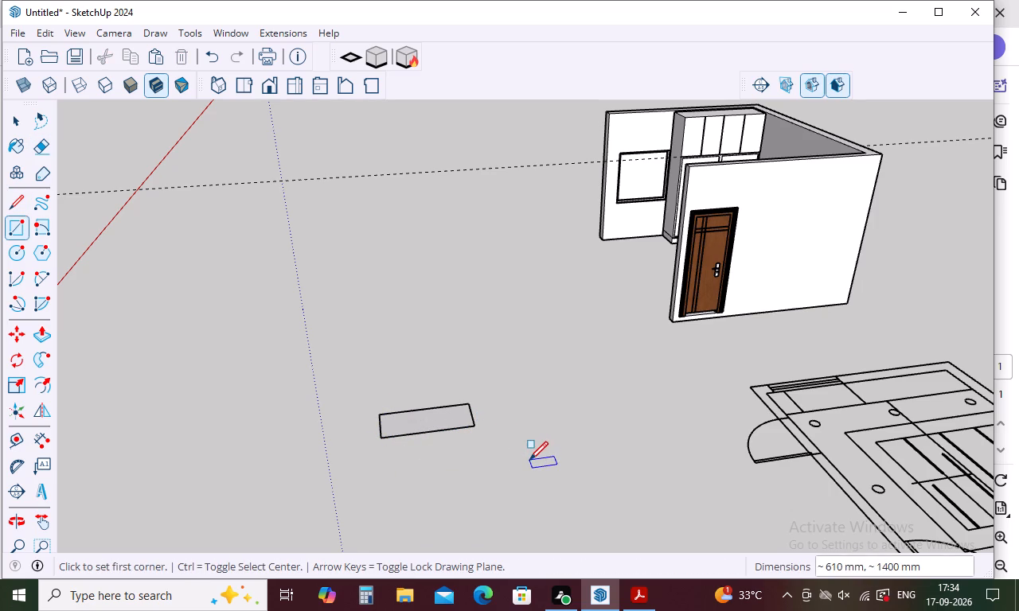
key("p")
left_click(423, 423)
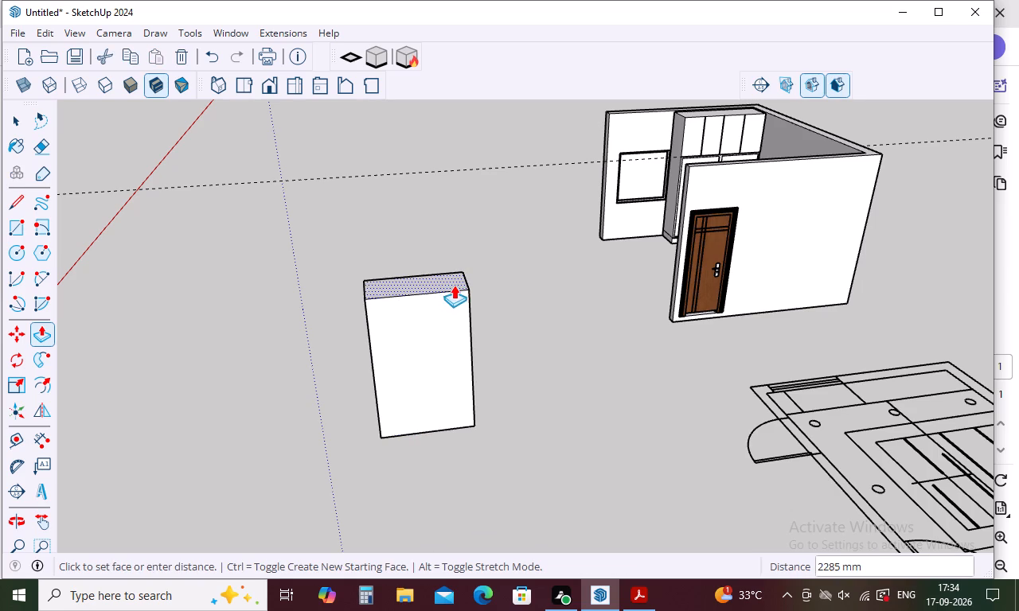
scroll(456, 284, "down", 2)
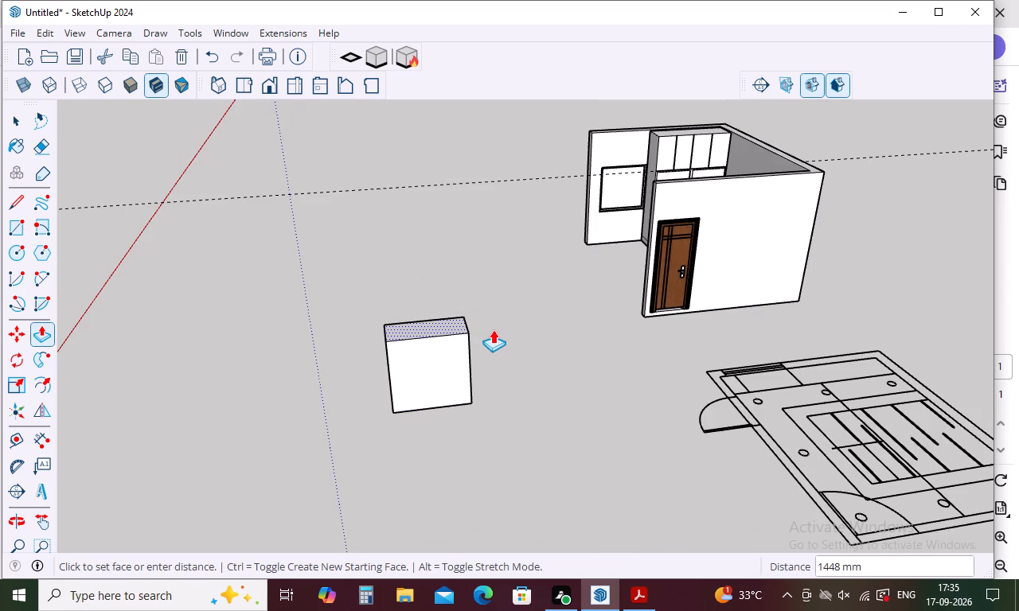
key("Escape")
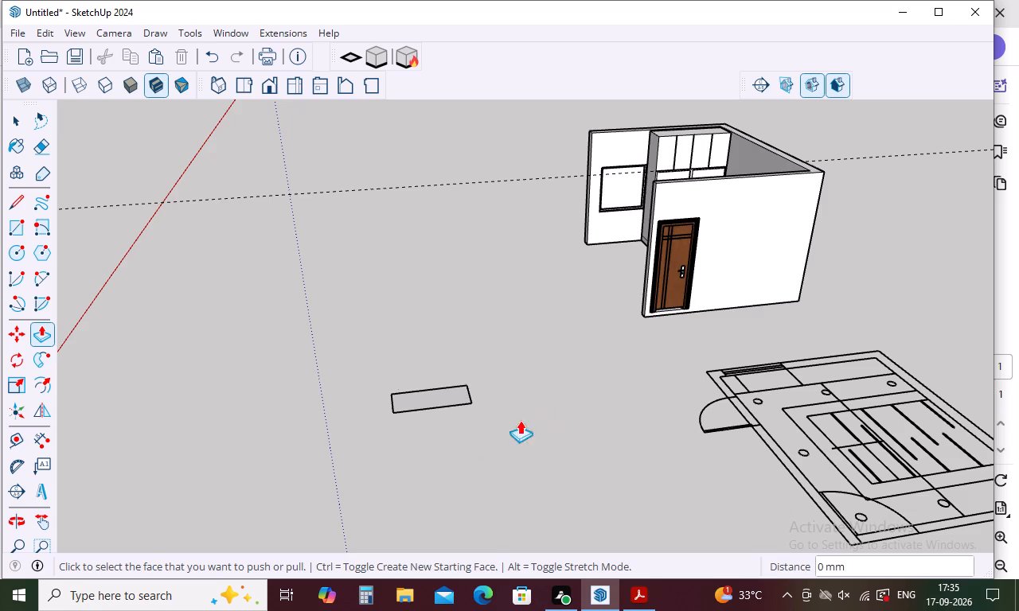
Measure the height from the window's top corner to the tall cabinet's top corner without placing a dimension.
left_click(37, 444)
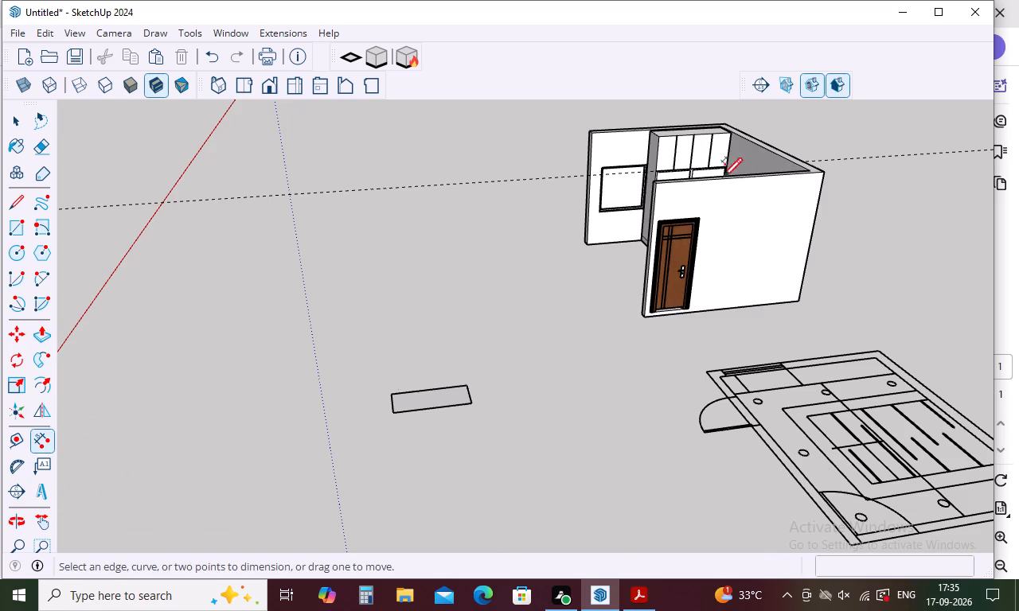
scroll(699, 147, "up", 13)
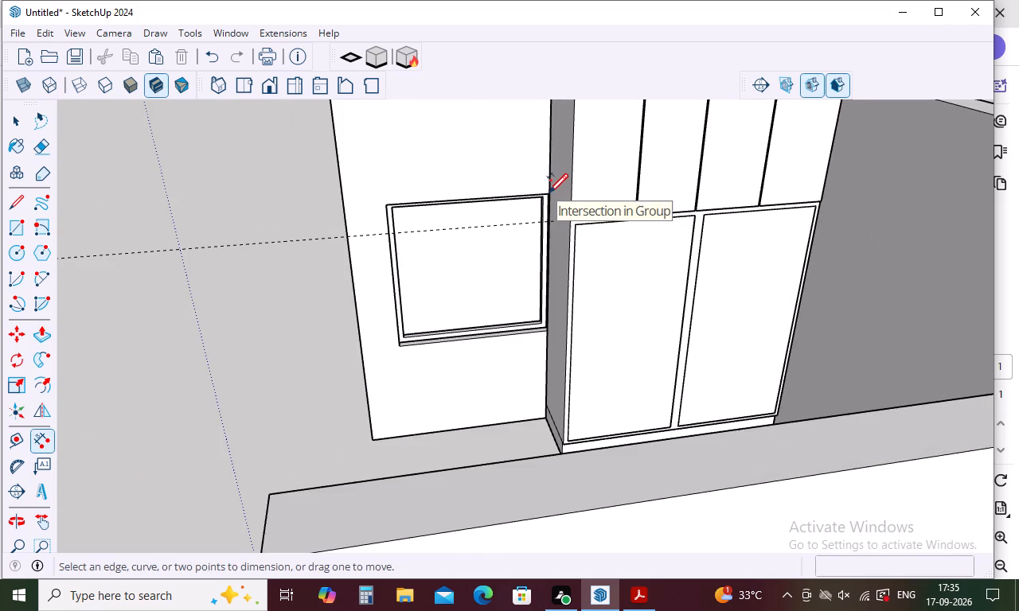
left_click(549, 193)
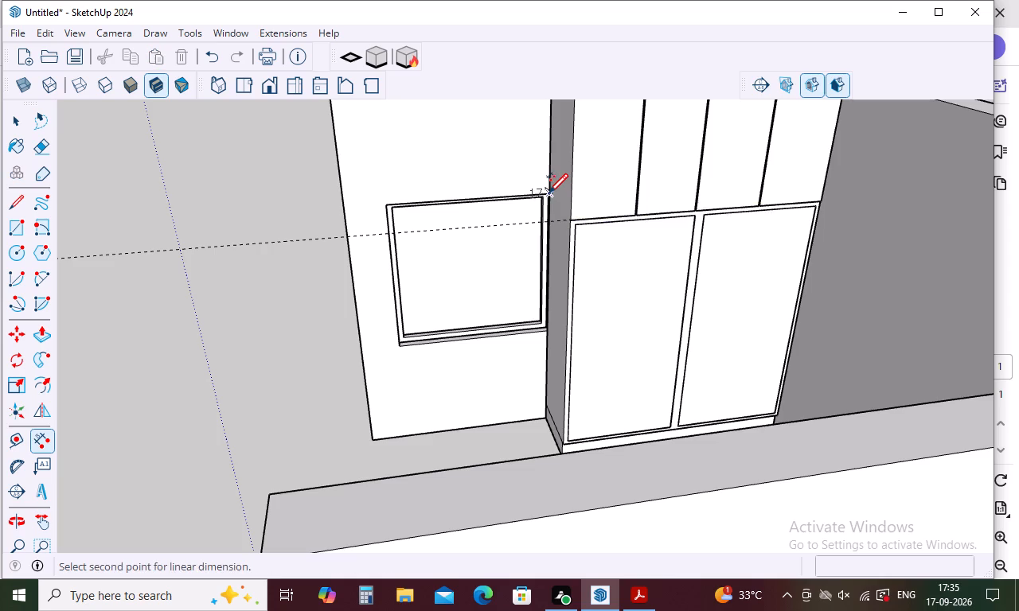
scroll(549, 192, "down", 7)
scroll(542, 134, "up", 7)
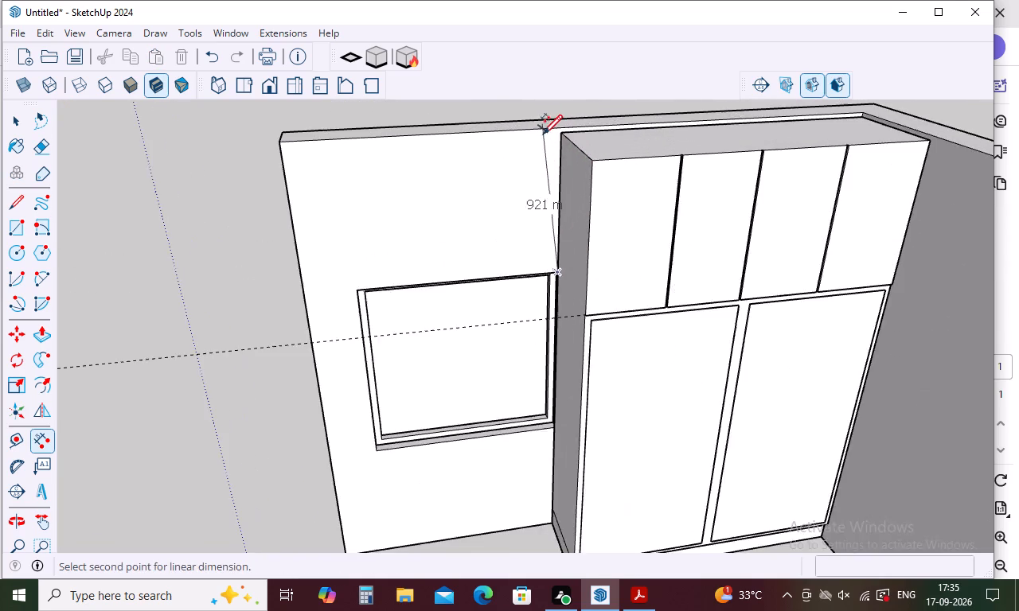
scroll(543, 133, "up", 6)
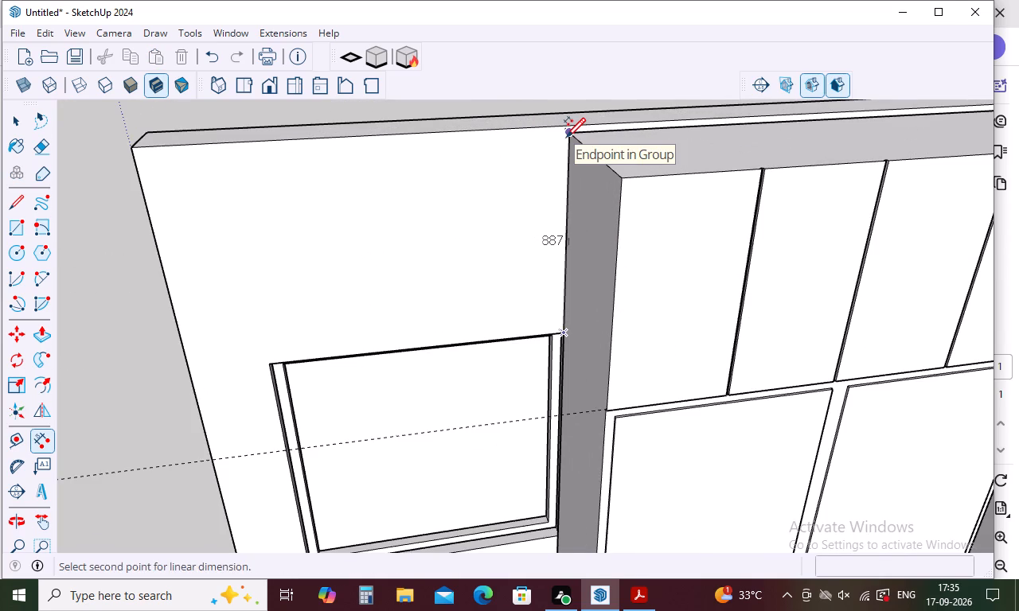
key("Escape")
scroll(672, 177, "down", 4)
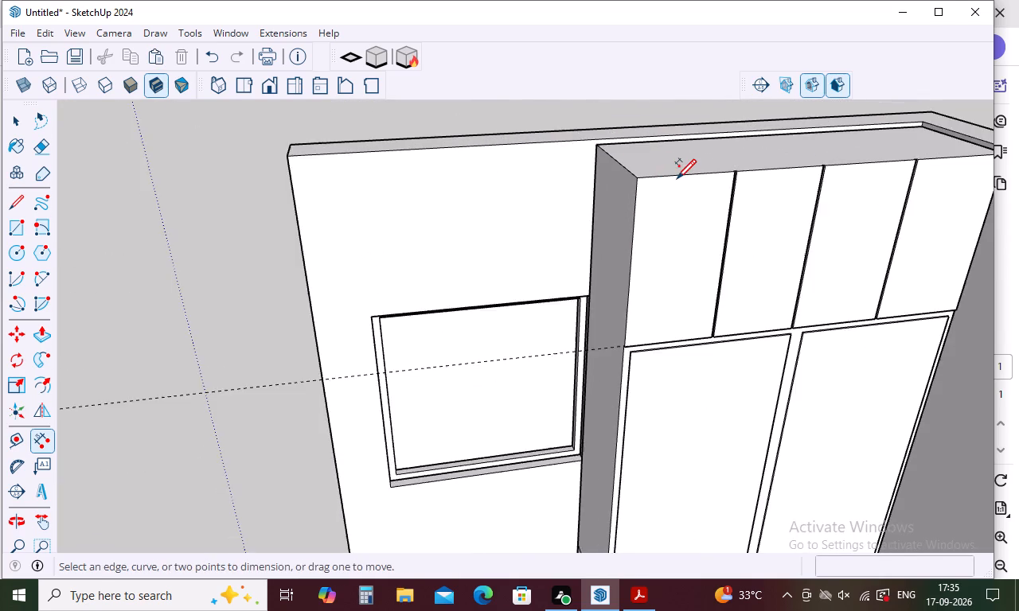
scroll(677, 177, "down", 19)
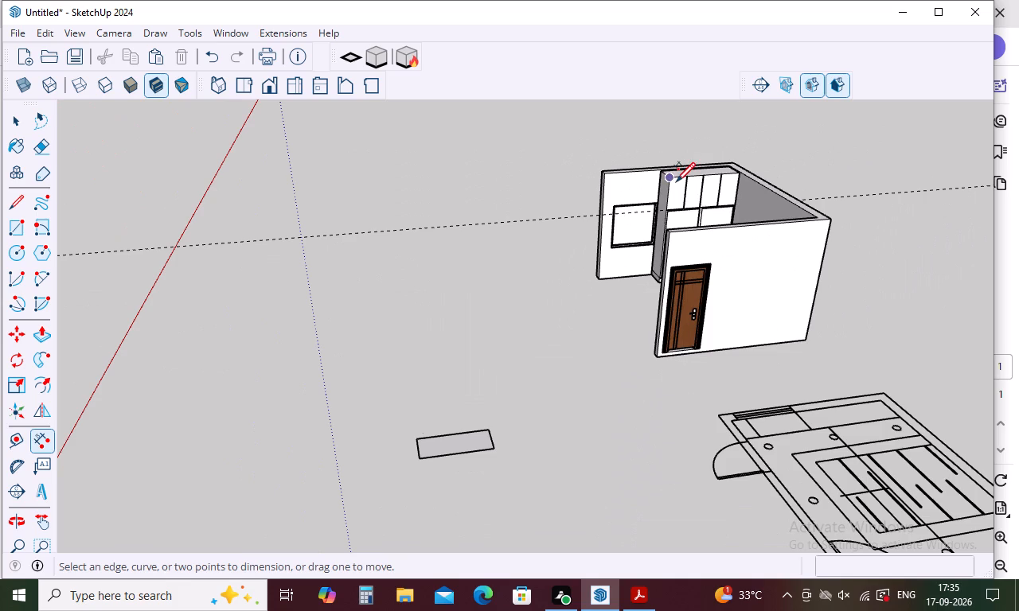
scroll(673, 258, "down", 3)
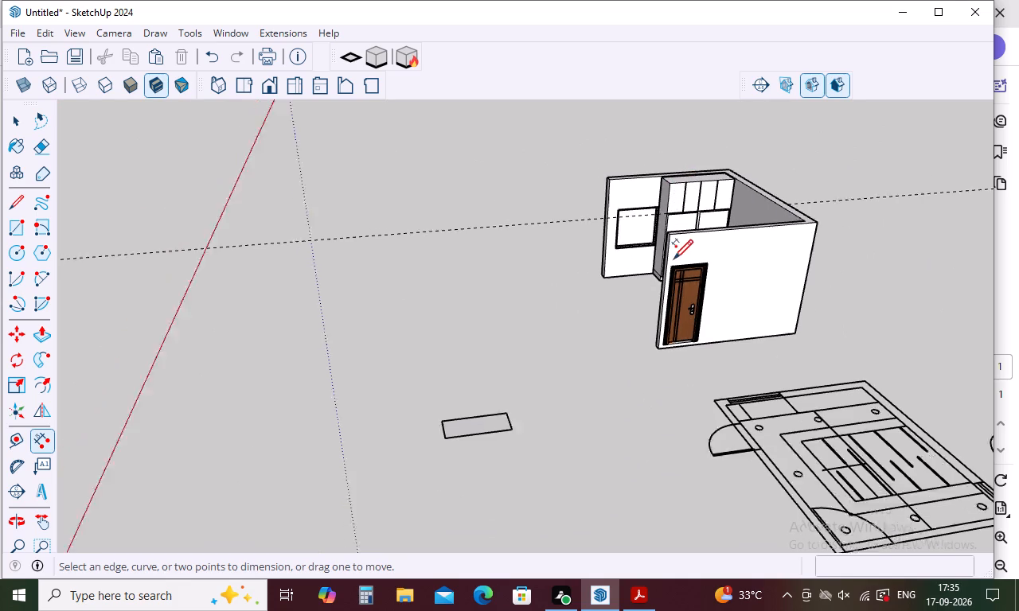
key("space")
Pull the floor rectangle up 885 mm into a low block.
scroll(546, 364, "up", 5)
scroll(505, 442, "up", 2)
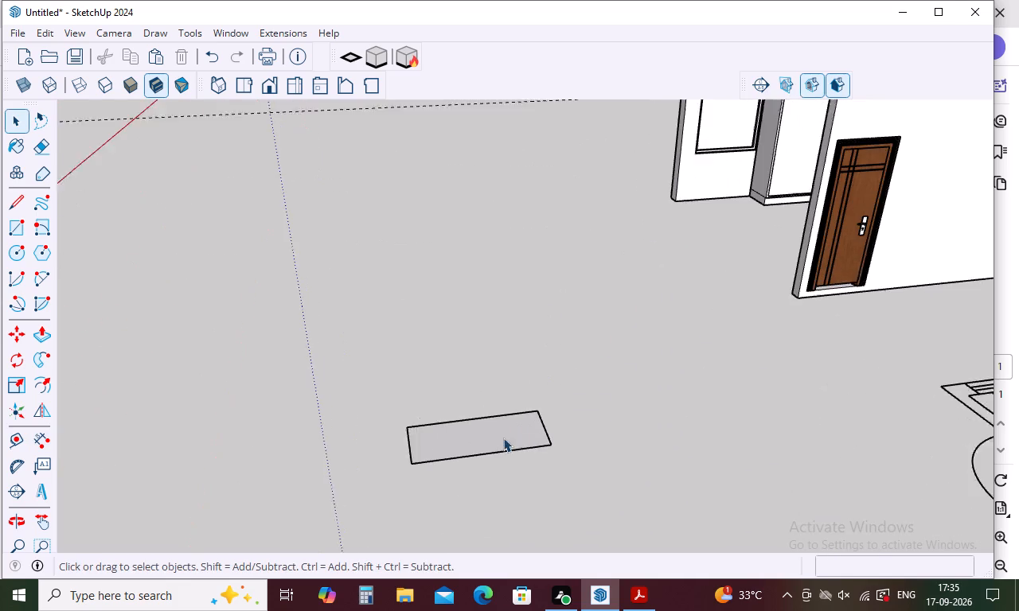
scroll(503, 438, "up", 2)
key("p")
left_click(493, 438)
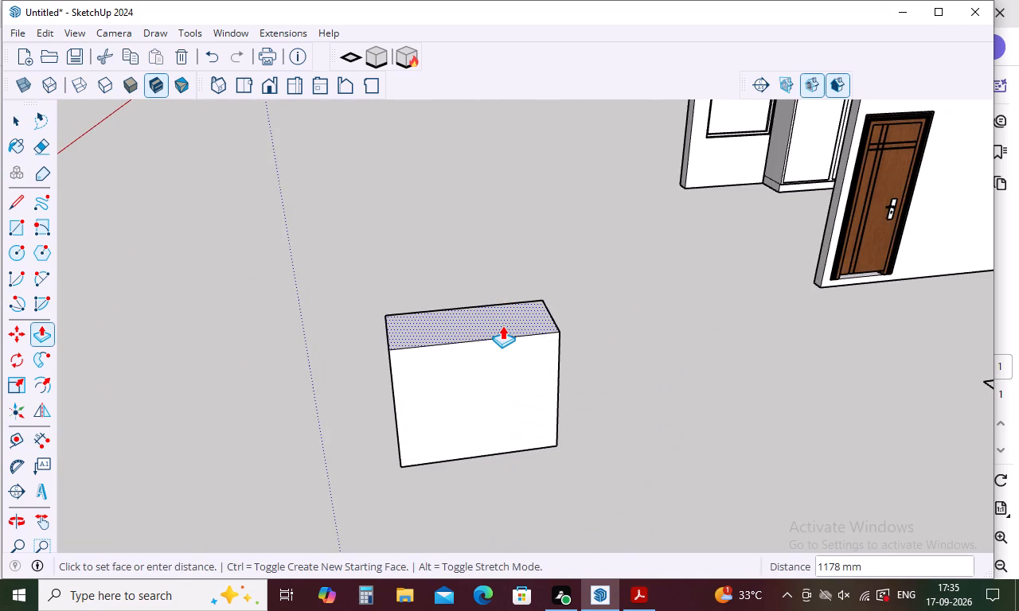
type("88")
key("5")
key("Return")
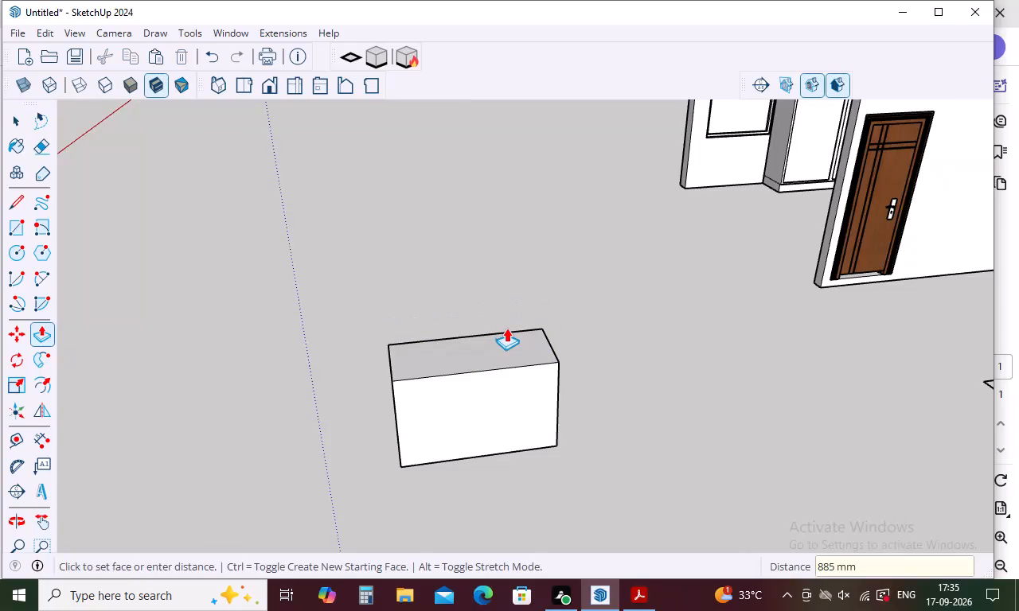
key("space")
Draw two full-height vertical lines on the low block's front face, splitting it into three roughly equal panels.
middle_click_drag(528, 455, 517, 368)
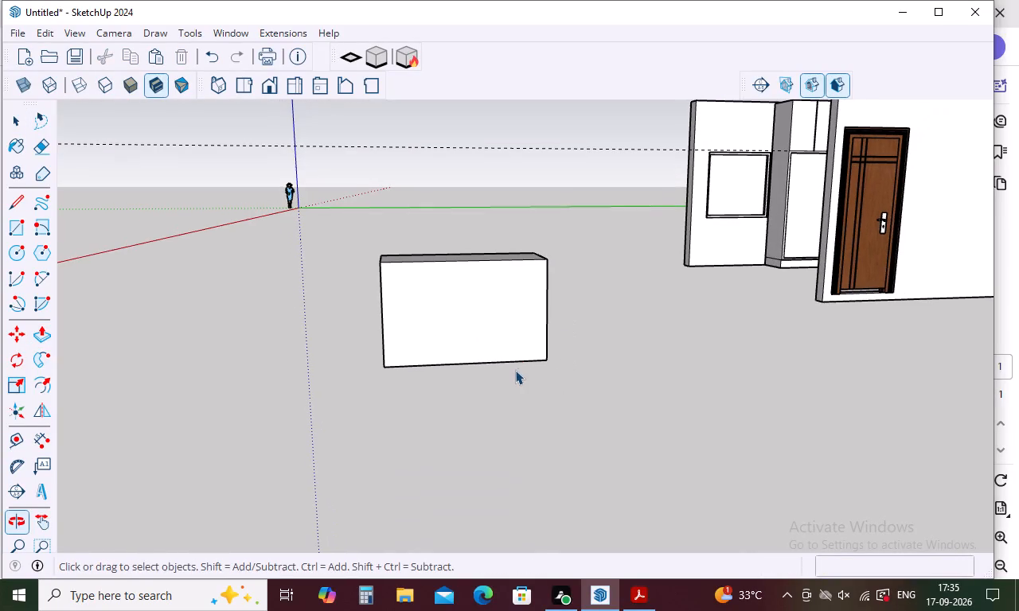
key("space")
key("l")
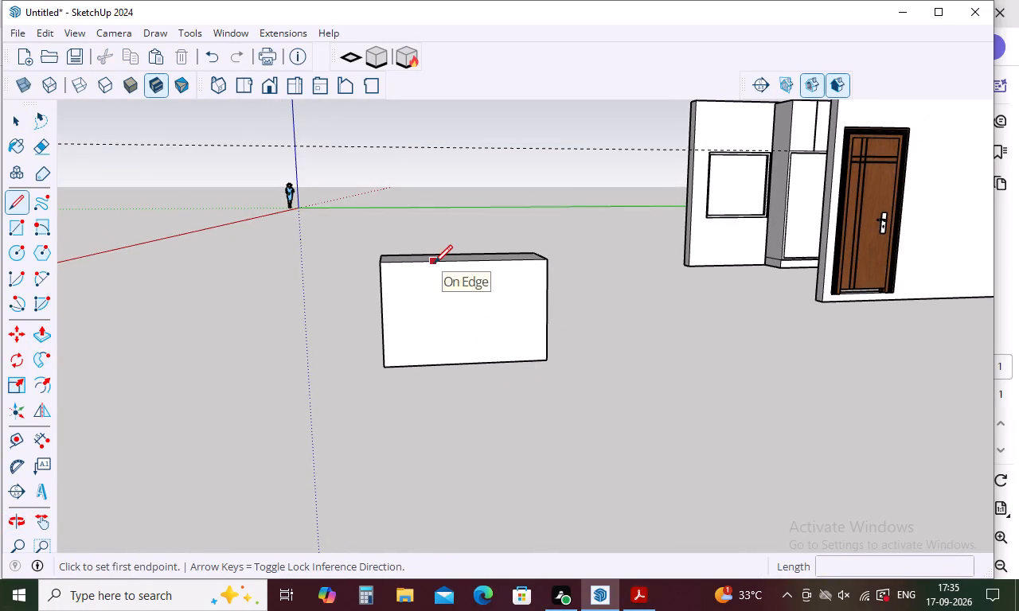
left_click(434, 263)
left_click(435, 363)
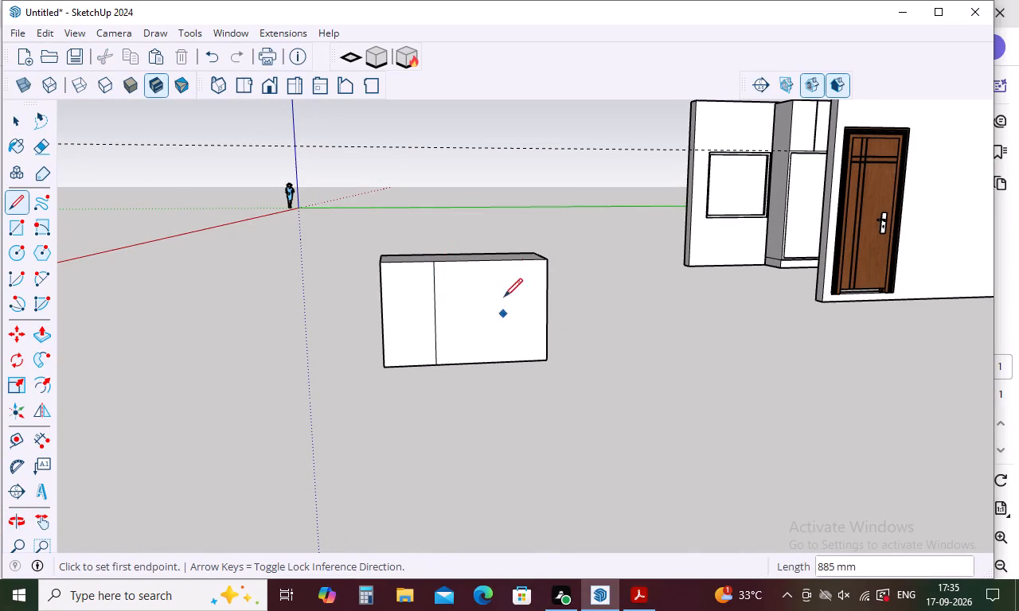
left_click(493, 263)
left_click(496, 364)
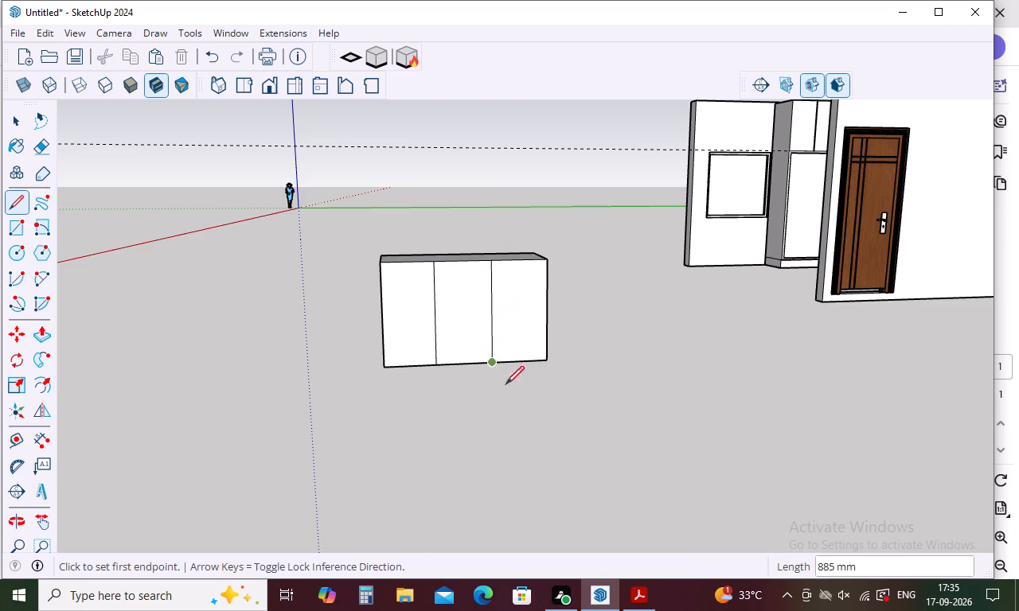
key("space")
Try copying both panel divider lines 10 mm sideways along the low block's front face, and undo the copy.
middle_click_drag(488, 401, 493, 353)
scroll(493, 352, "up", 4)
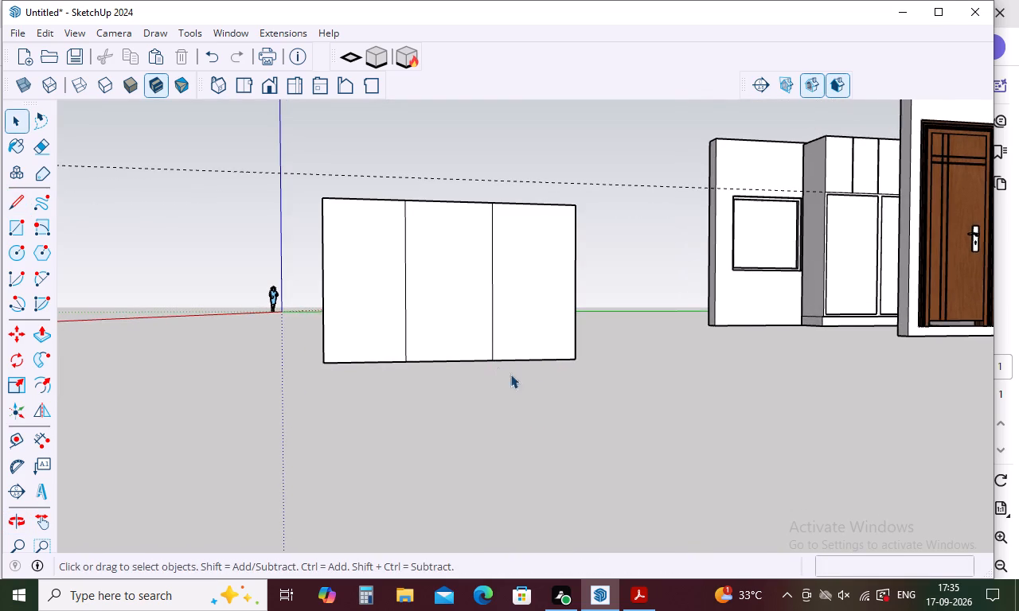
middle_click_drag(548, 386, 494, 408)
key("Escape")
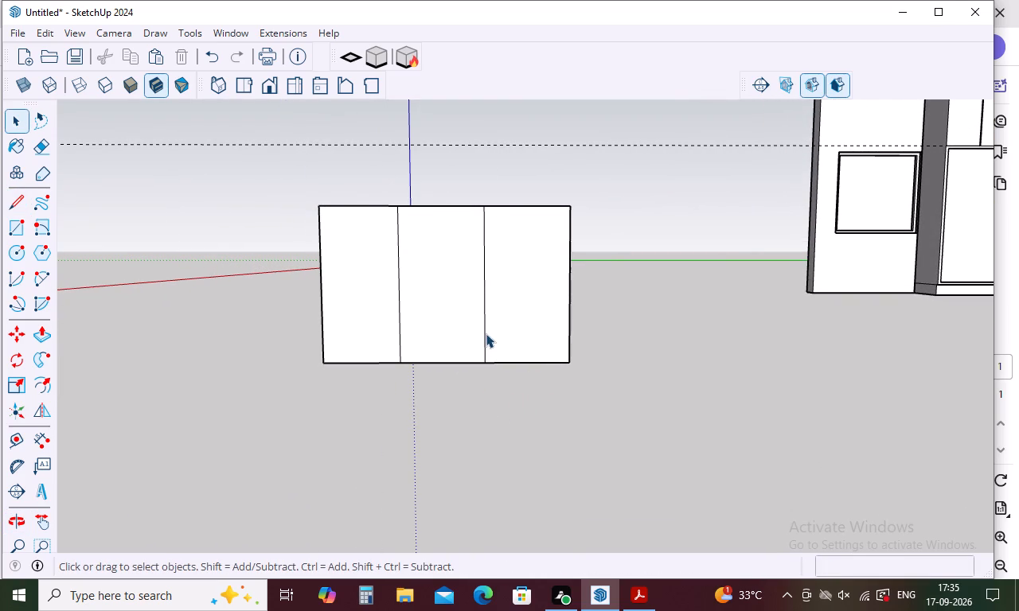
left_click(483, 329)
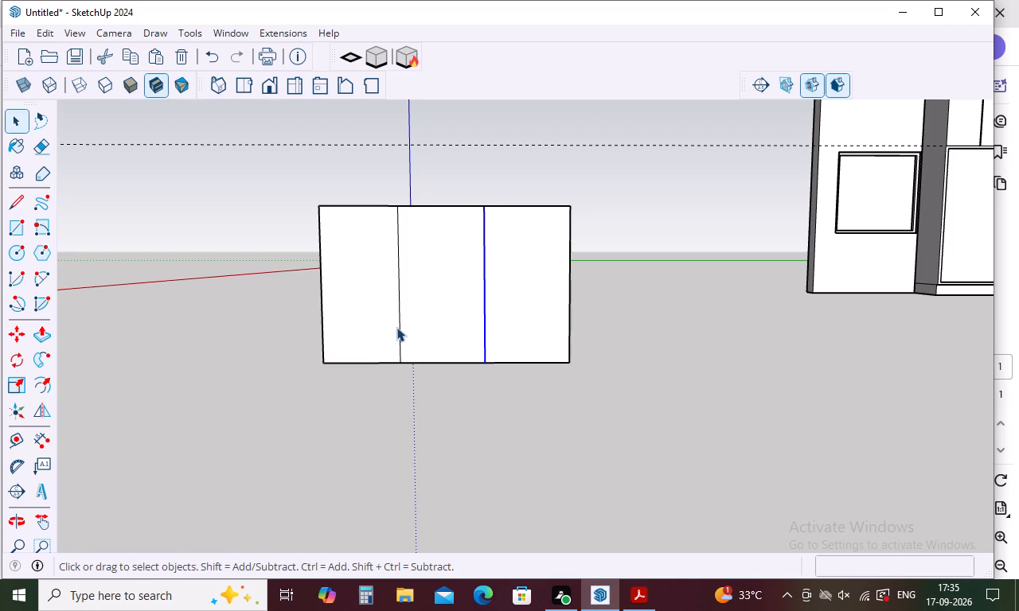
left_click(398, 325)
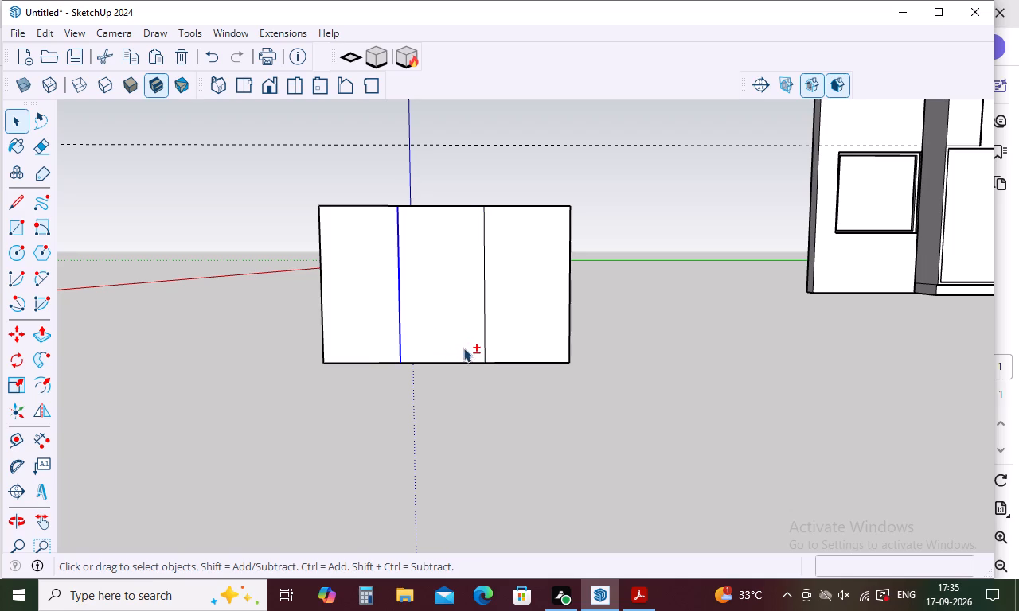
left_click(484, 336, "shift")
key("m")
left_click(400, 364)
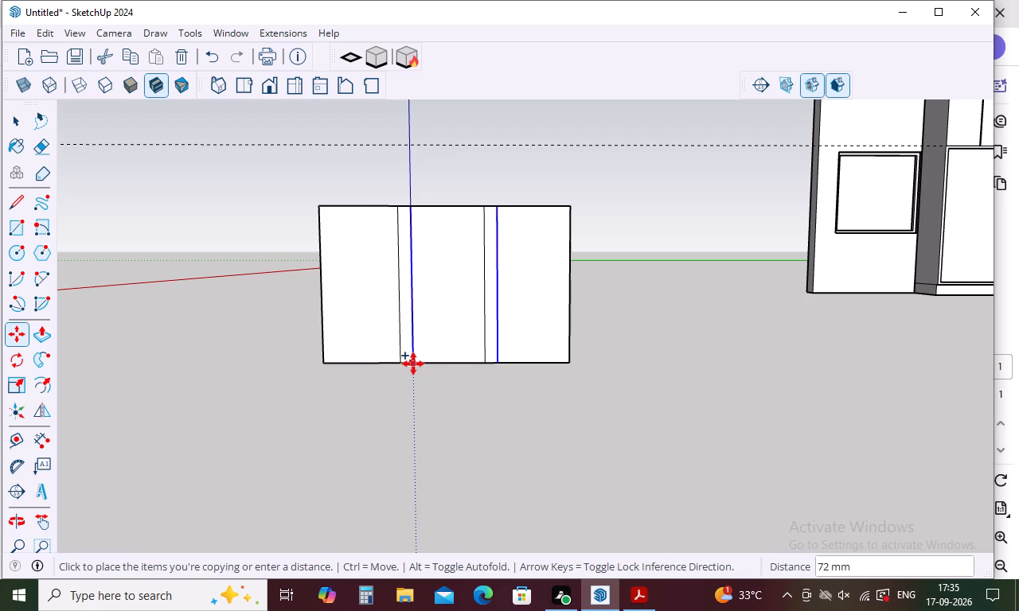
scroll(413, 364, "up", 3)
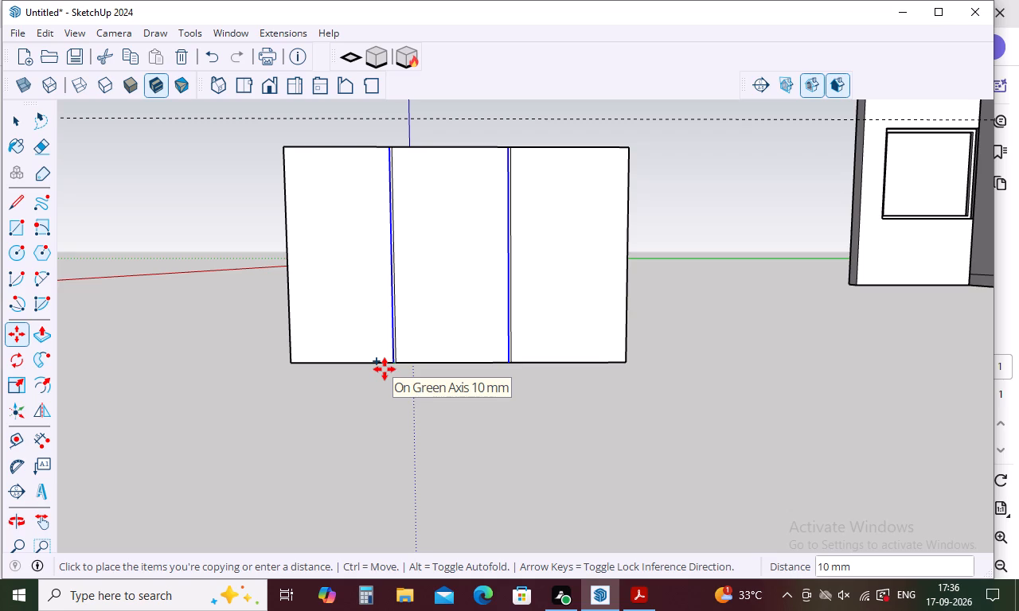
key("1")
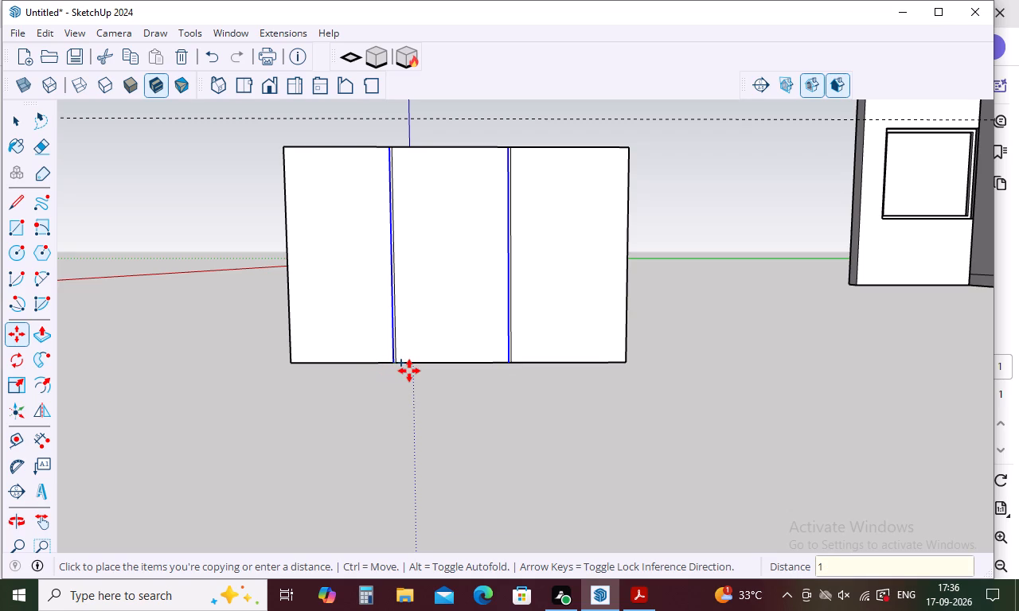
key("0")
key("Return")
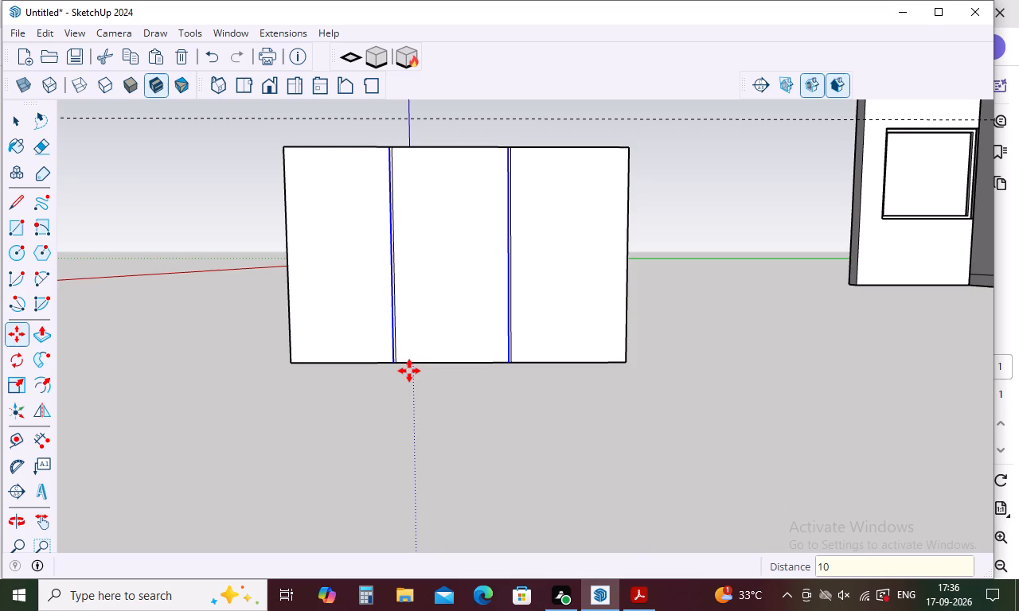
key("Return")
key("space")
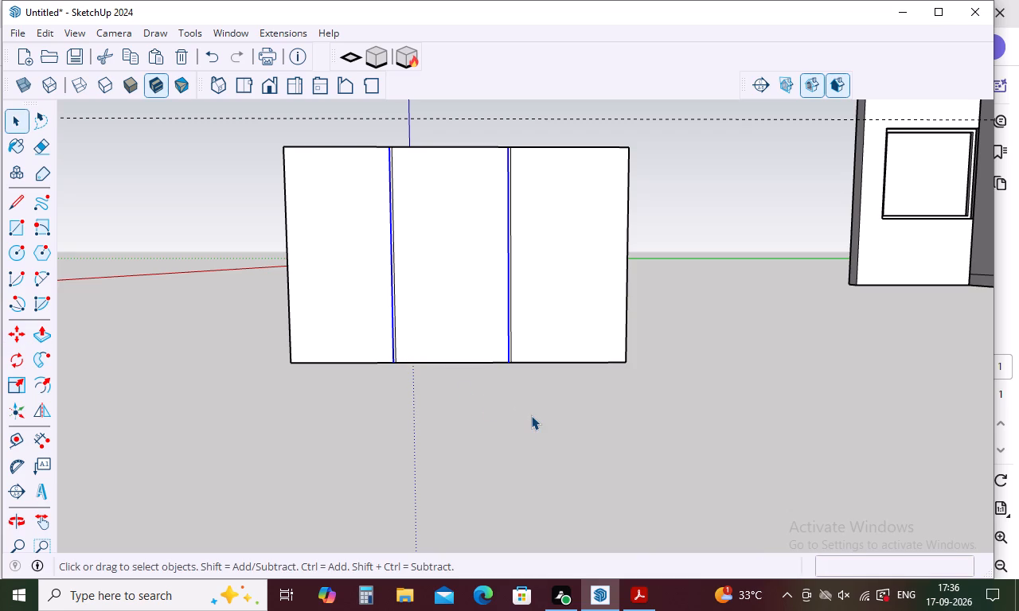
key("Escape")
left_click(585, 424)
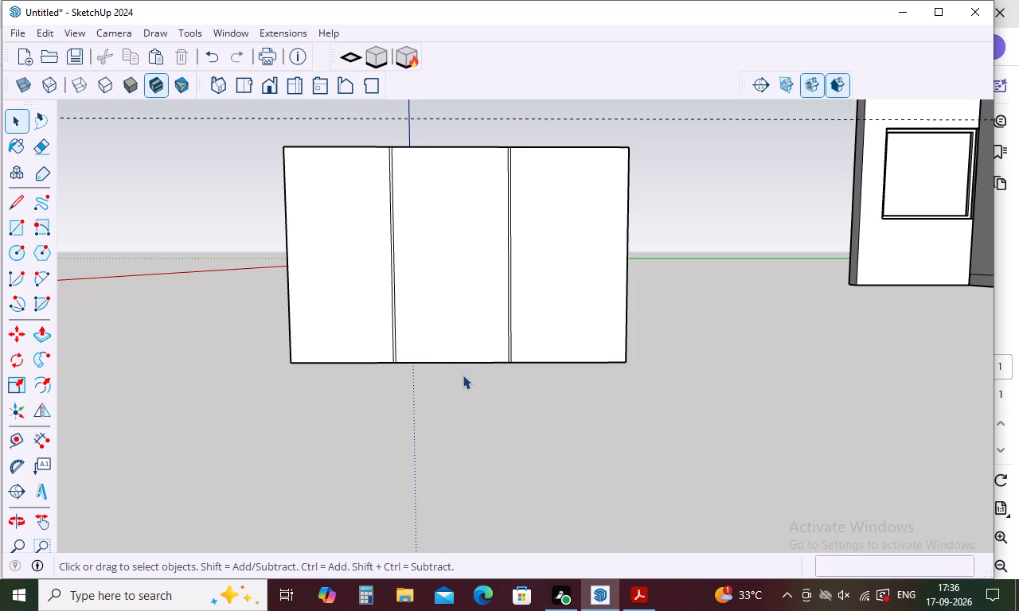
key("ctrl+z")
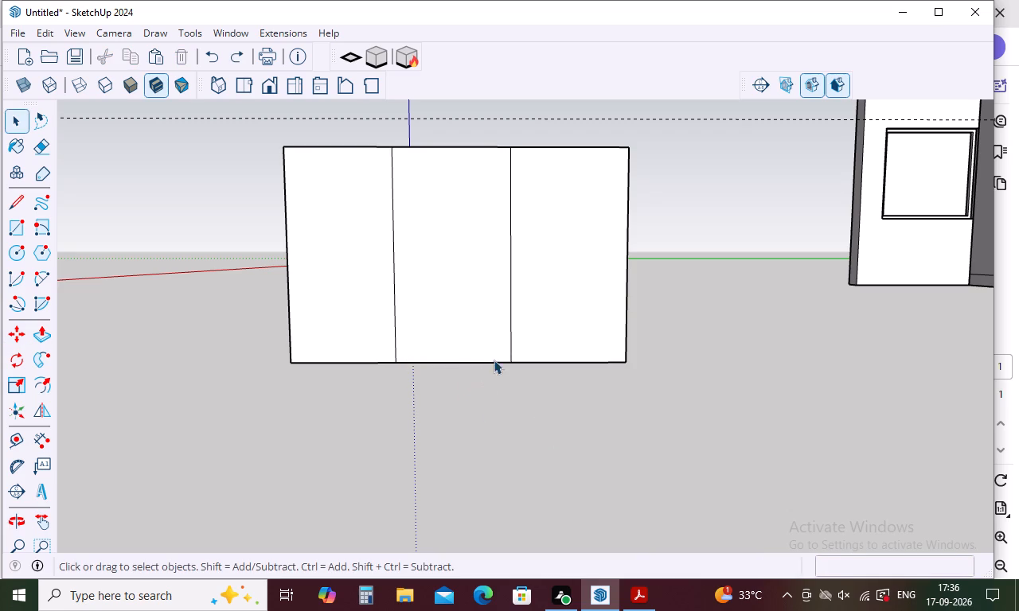
Copy both panel divider lines 10 mm along the front face, toward the block's right end, to outline narrow grooves.
left_click(508, 338)
key("Escape")
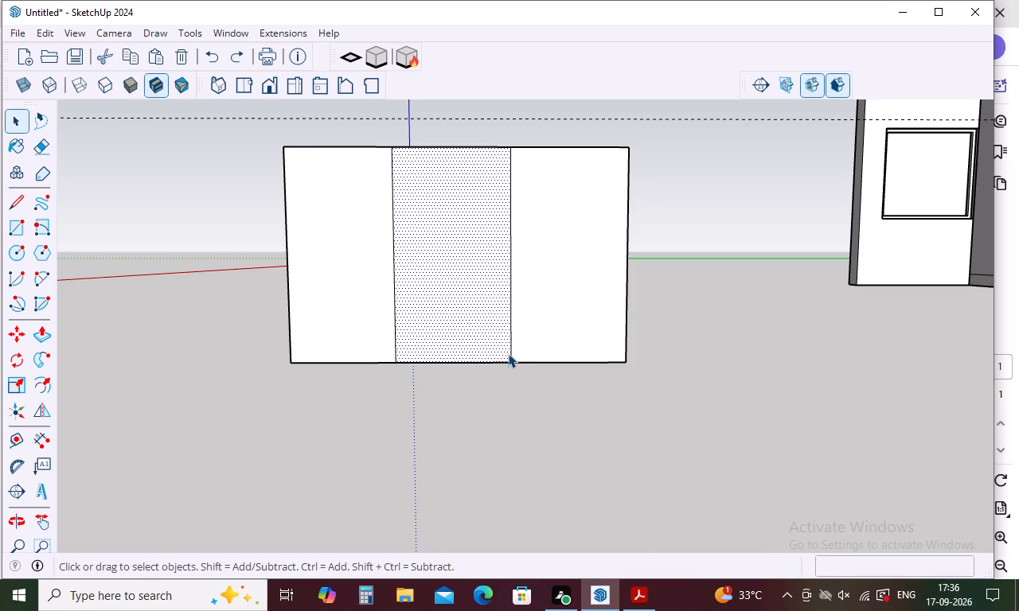
left_click(478, 418)
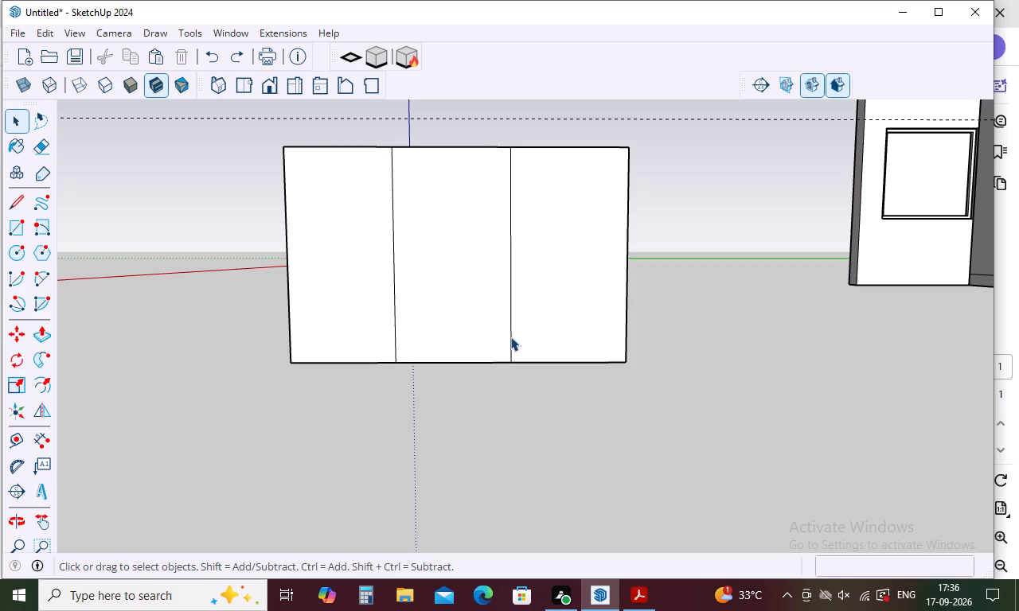
left_click(510, 337)
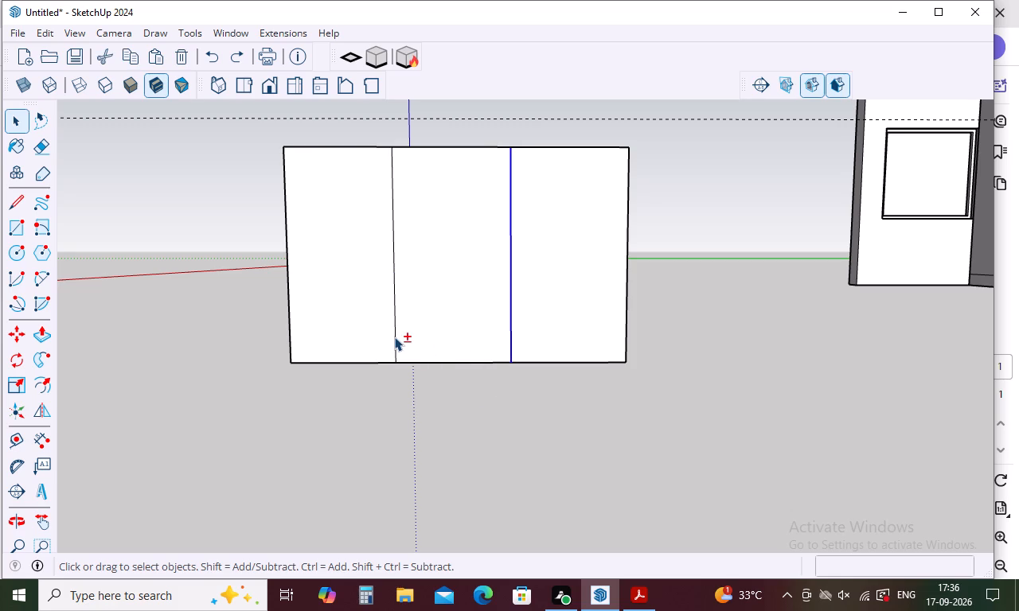
left_click(394, 337, "shift")
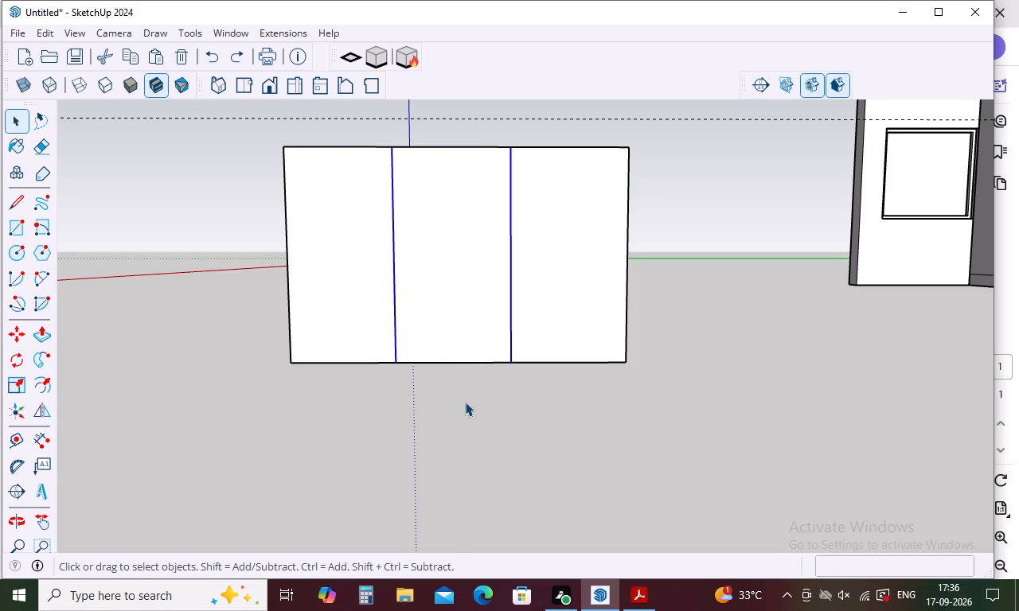
key("m")
left_click(511, 364)
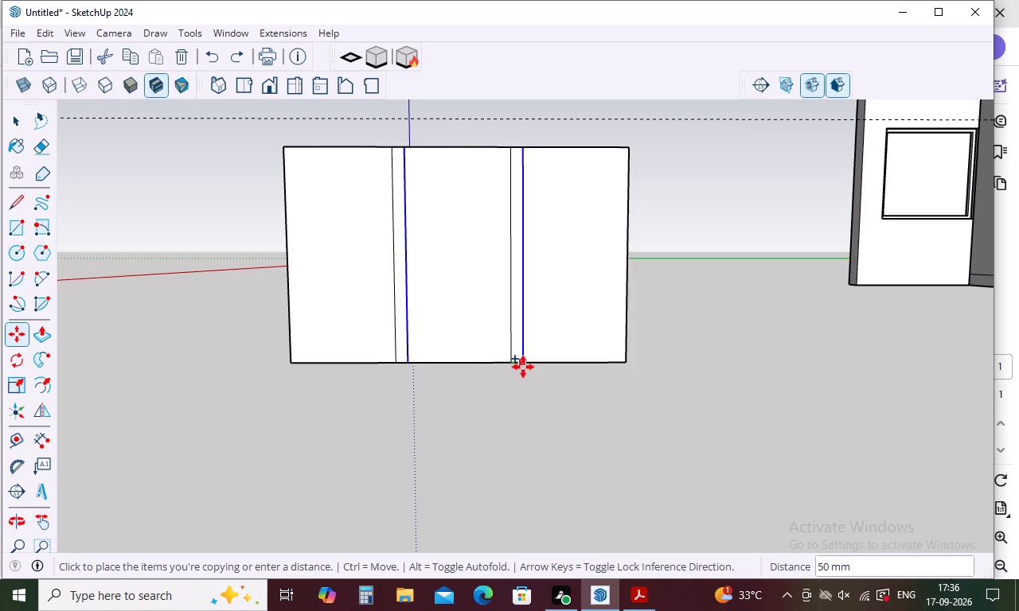
type("10")
key("Return")
key("space")
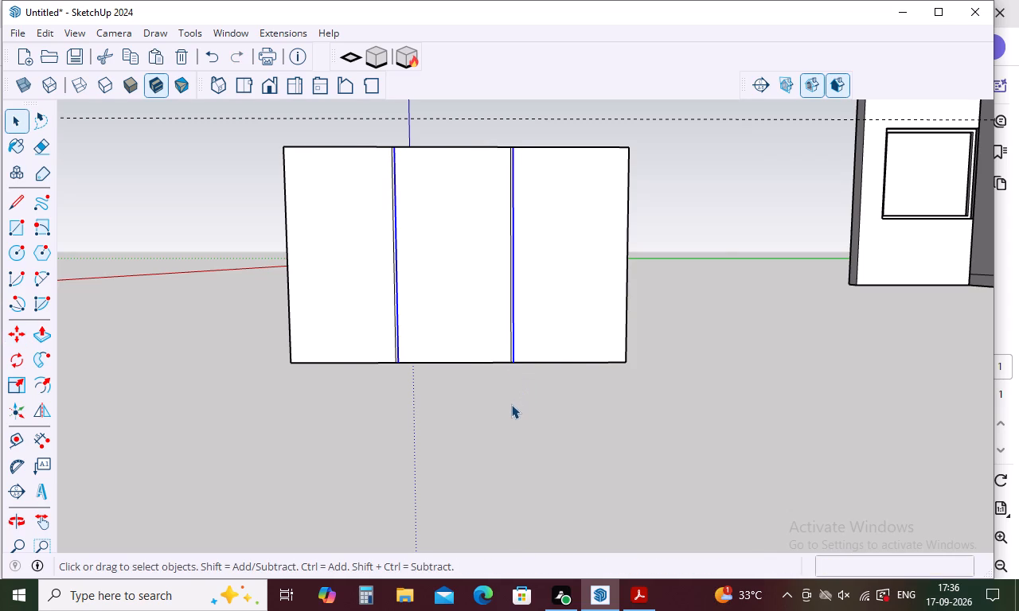
left_click(511, 404)
Pull each of the three wide front panels outward 10 mm, leaving the narrow strips between them recessed.
key("p")
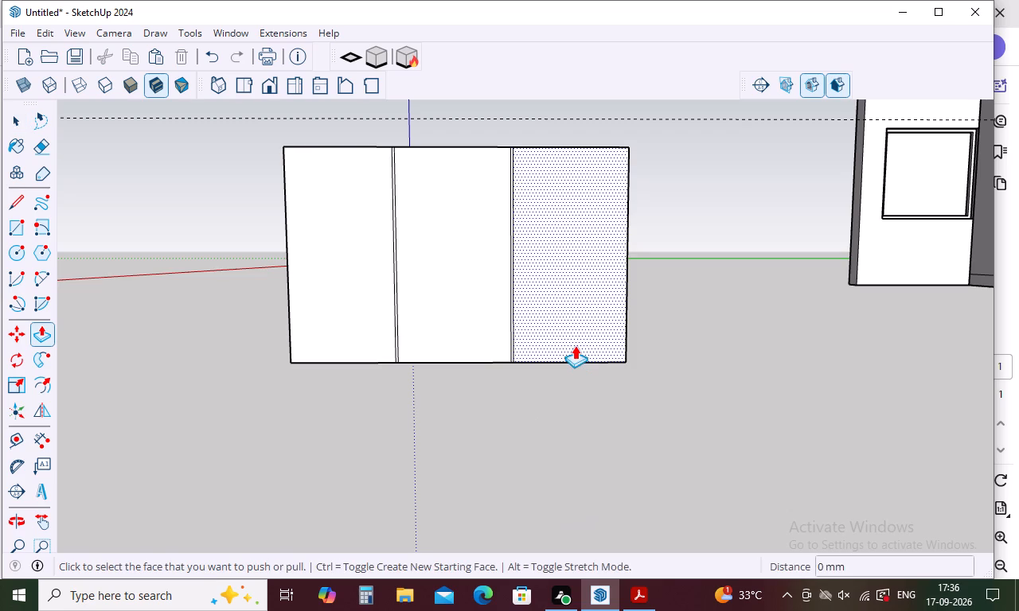
left_click(575, 342)
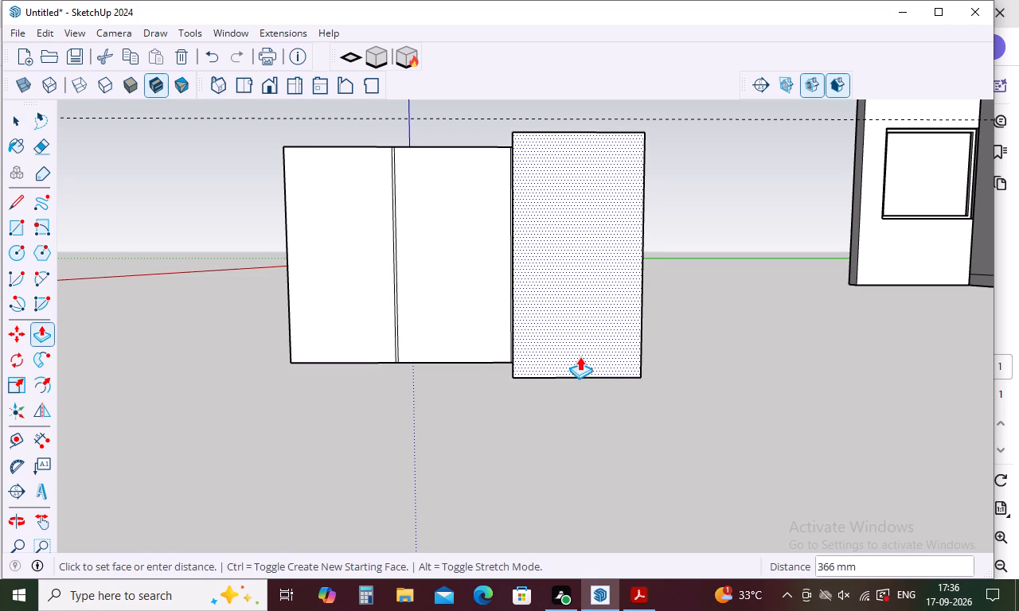
key("1")
key("0")
key("Return")
double_click(475, 298)
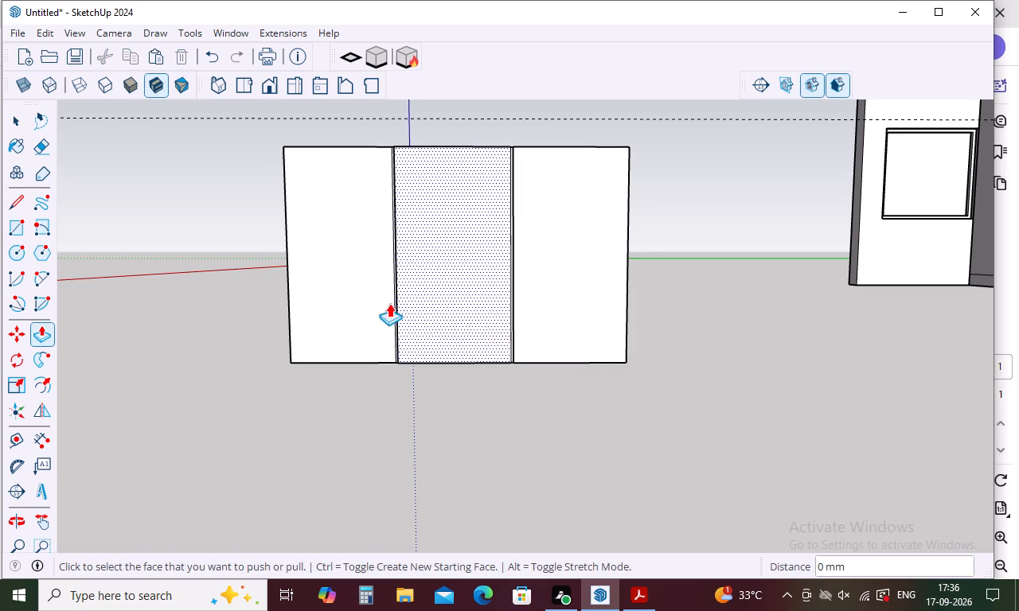
double_click(361, 302)
key("Escape")
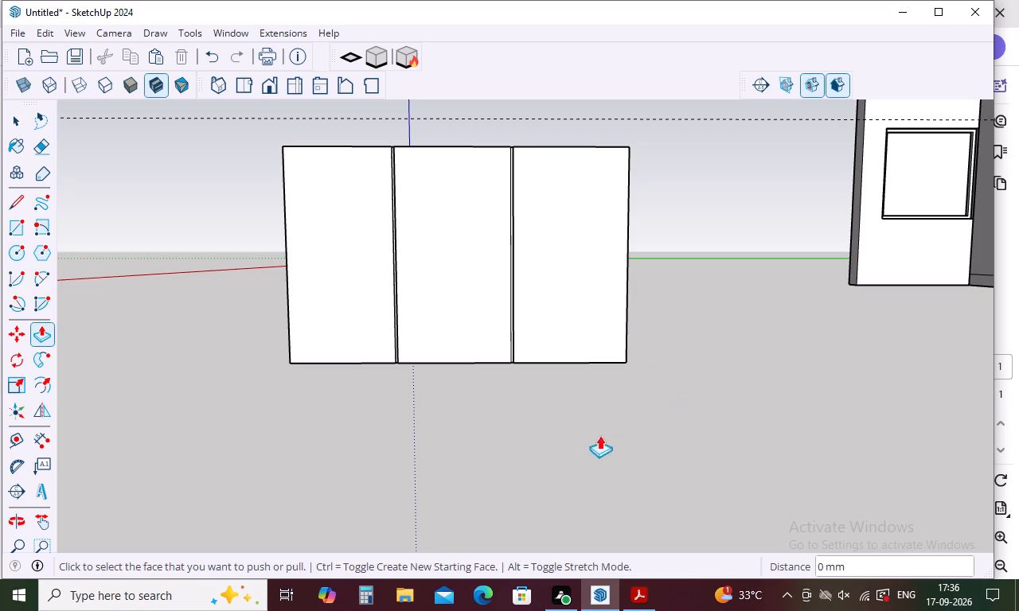
Select all the connected geometry of the three-panel cabinet and make it a group.
key("space")
triple_click(549, 351)
left_click(549, 351)
right_click(549, 351)
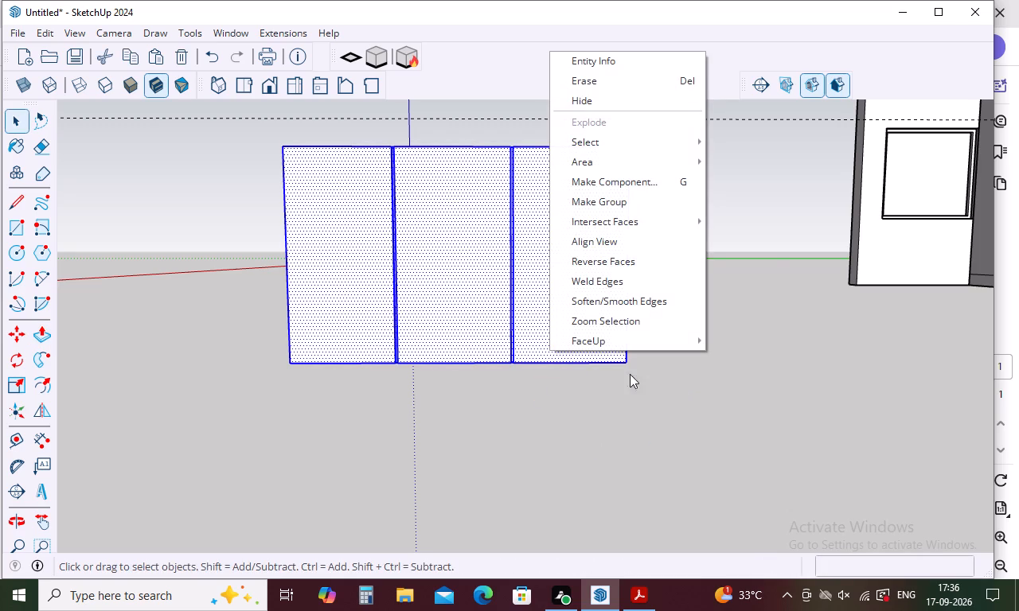
left_click(627, 204)
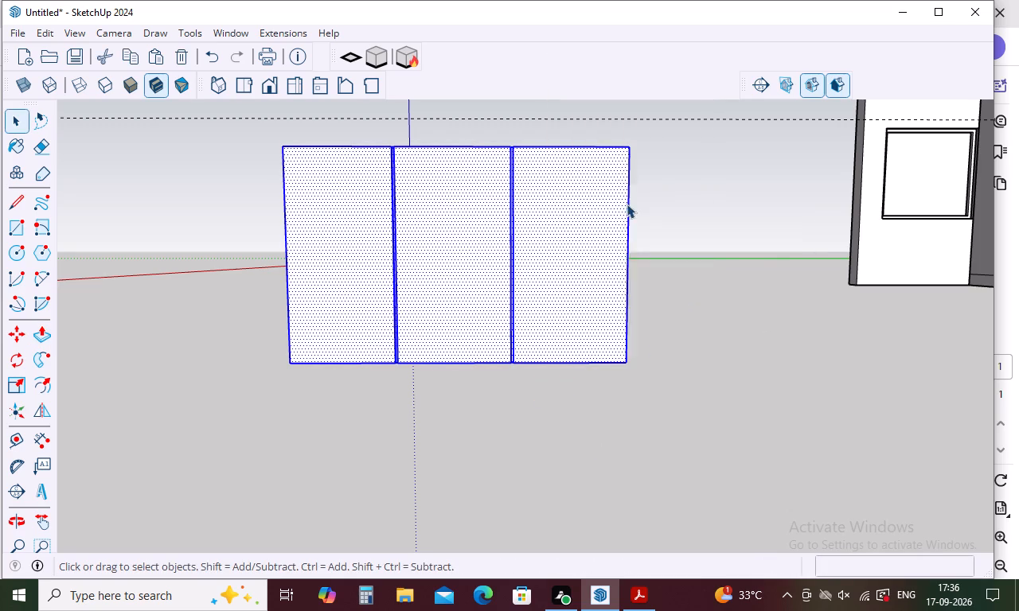
left_click(650, 441)
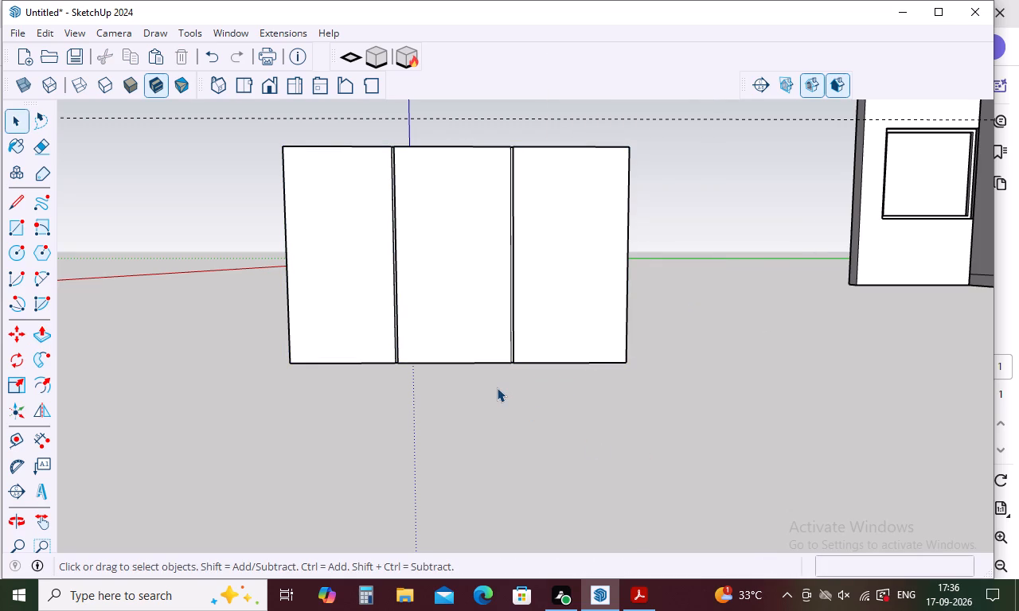
Move the cabinet group by its front top corner about 8723 mm, up beside the room's window wall.
key("m")
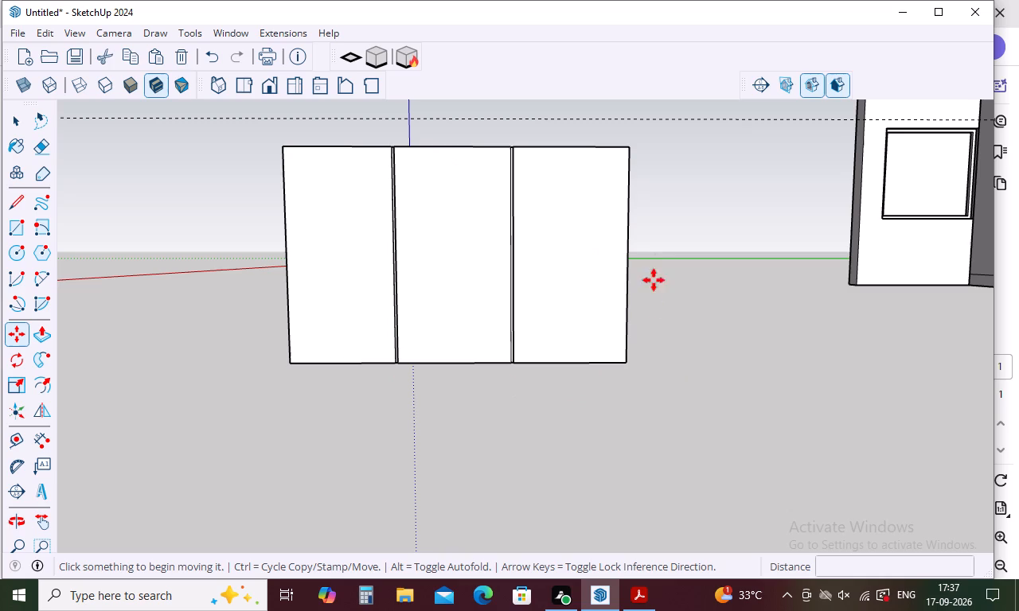
left_click(627, 142)
scroll(626, 299, "down", 4)
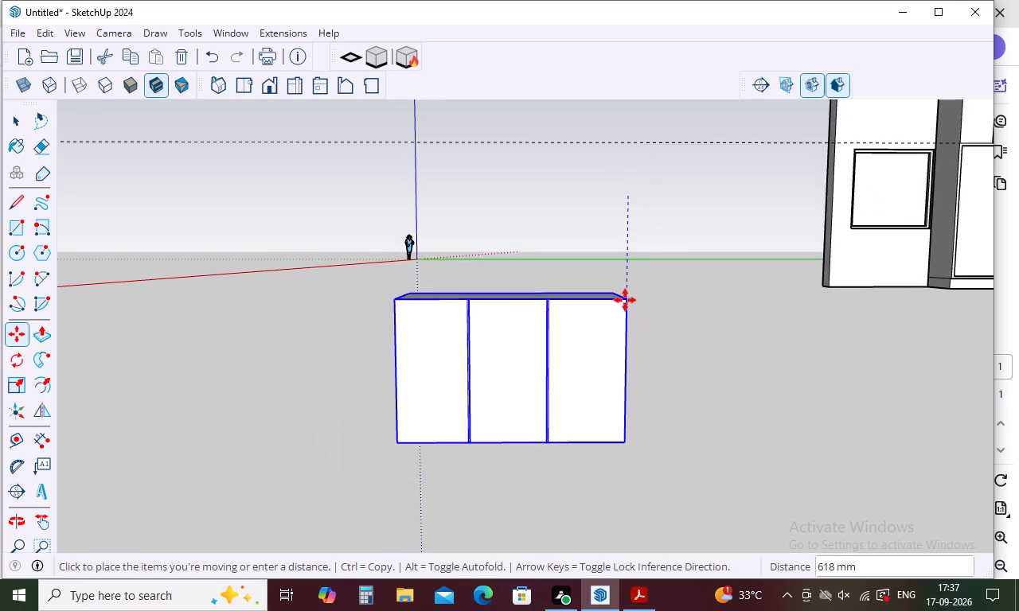
scroll(625, 300, "down", 8)
scroll(837, 122, "up", 5)
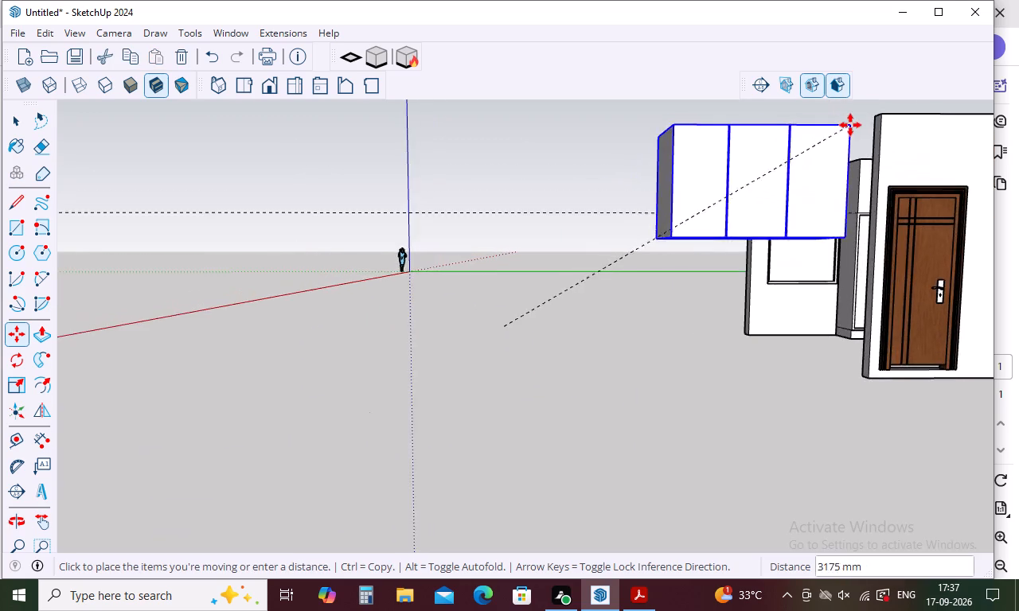
middle_click_drag(850, 130, 744, 301)
scroll(751, 259, "down", 14)
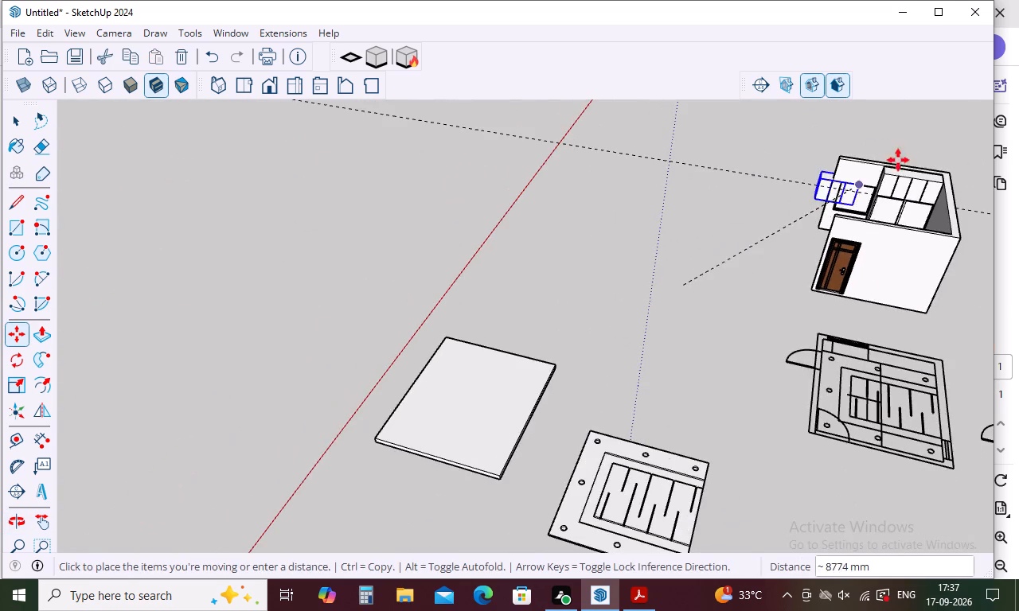
scroll(922, 140, "up", 14)
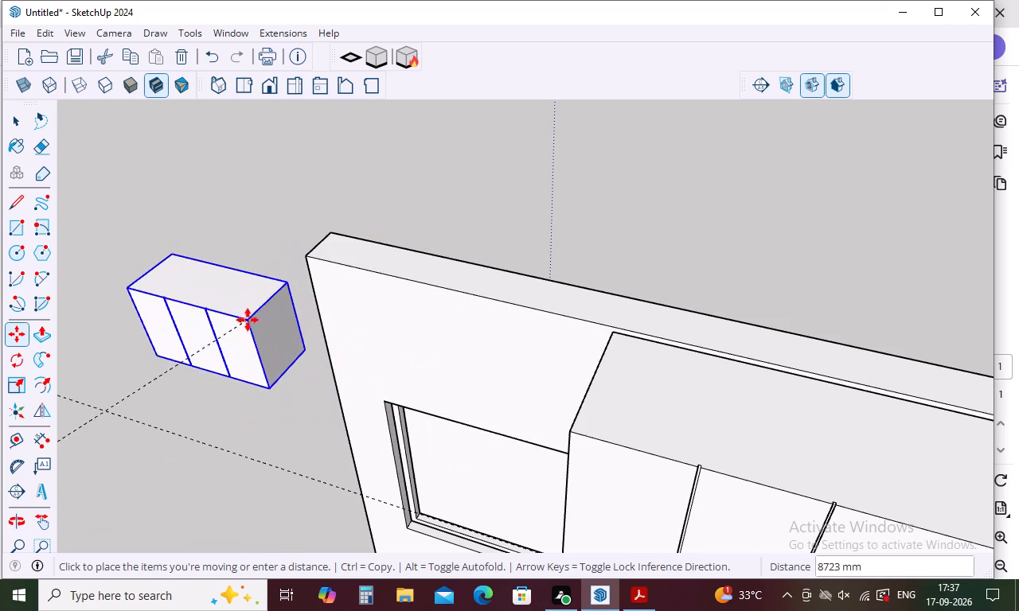
left_click(248, 320)
Move the cabinet by its rear top corner onto the tall cabinet's adjacent rear top corner, above the window.
left_click(288, 281)
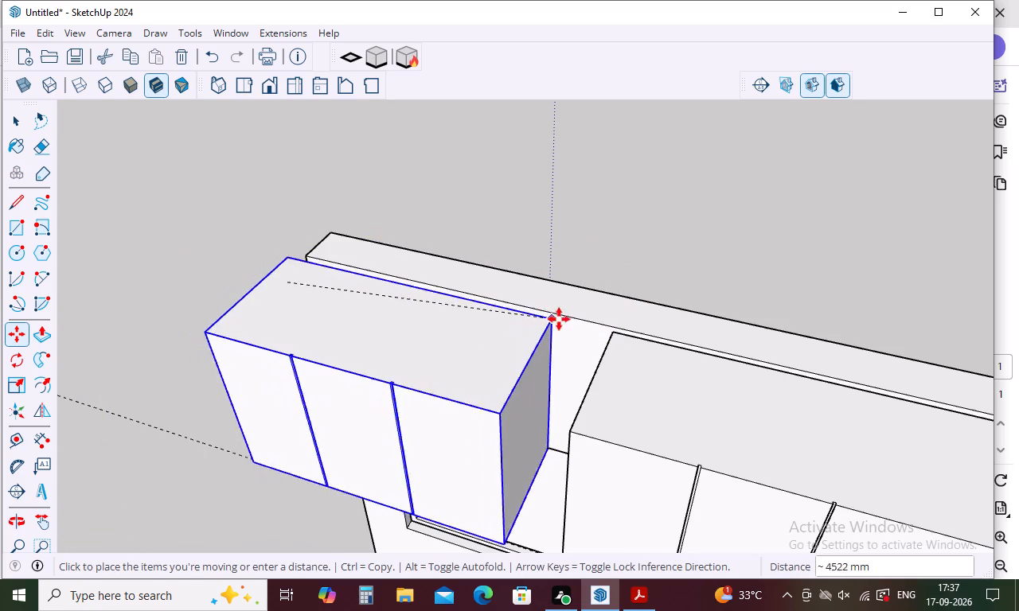
scroll(611, 339, "up", 4)
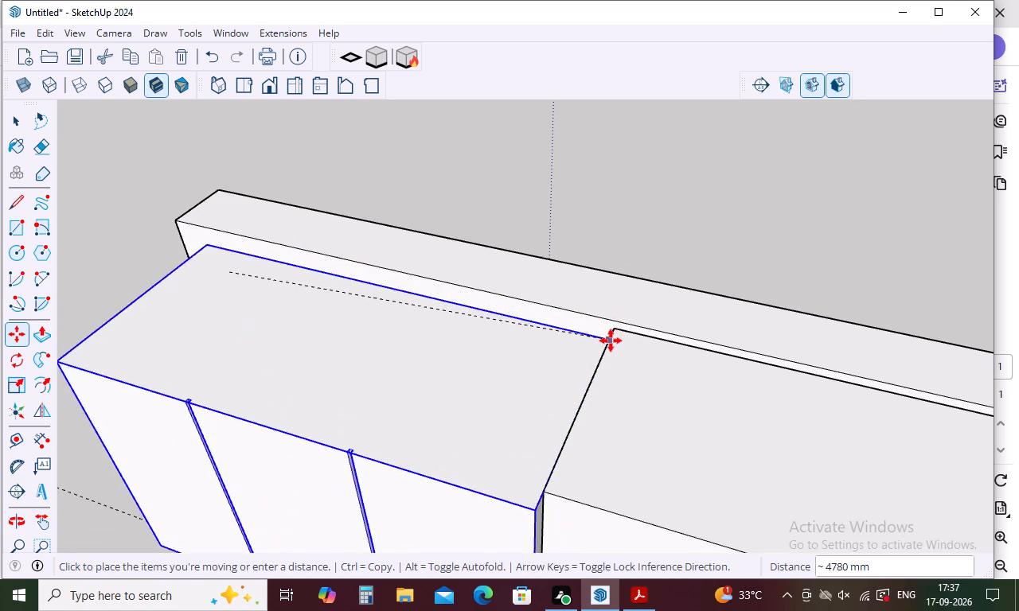
scroll(611, 341, "up", 4)
left_click(616, 320)
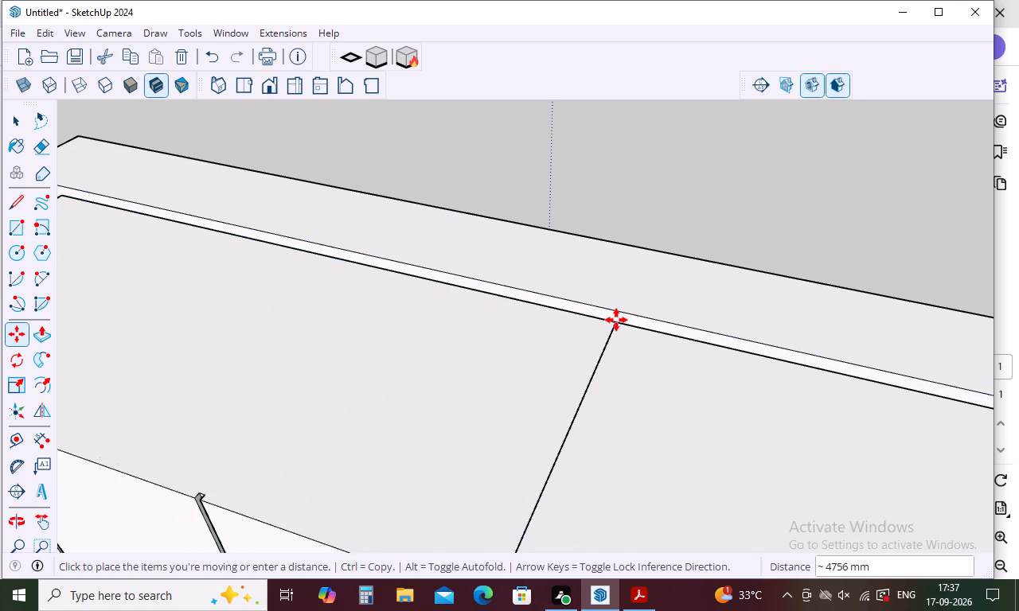
scroll(720, 212, "down", 4)
middle_click_drag(748, 334, 831, 207)
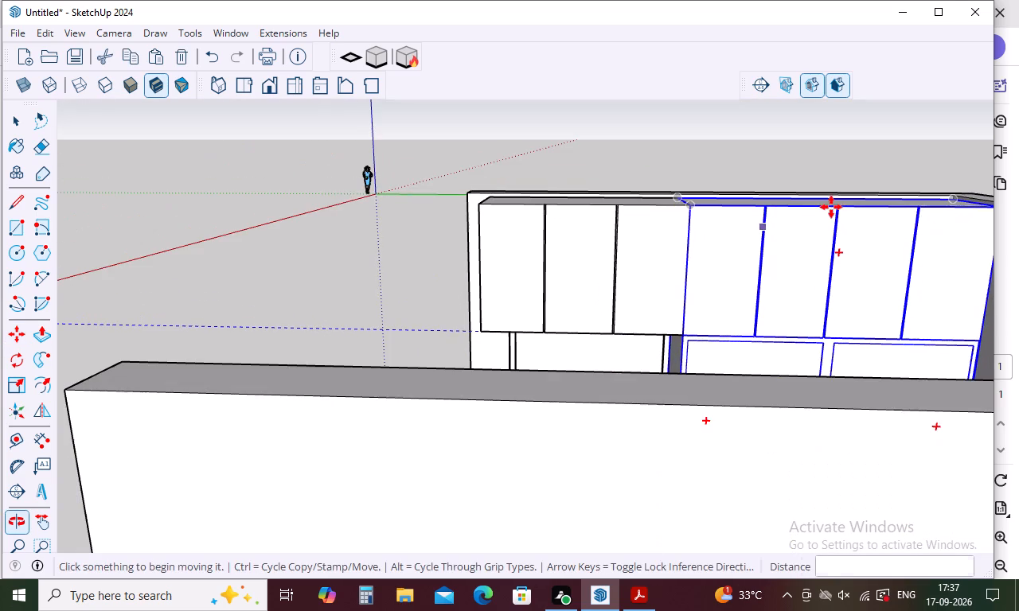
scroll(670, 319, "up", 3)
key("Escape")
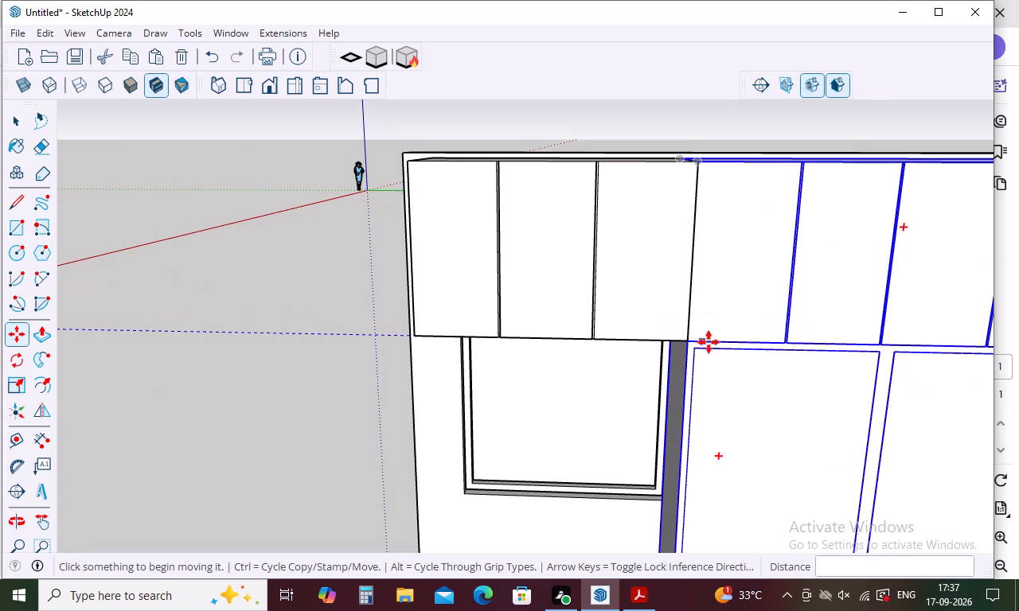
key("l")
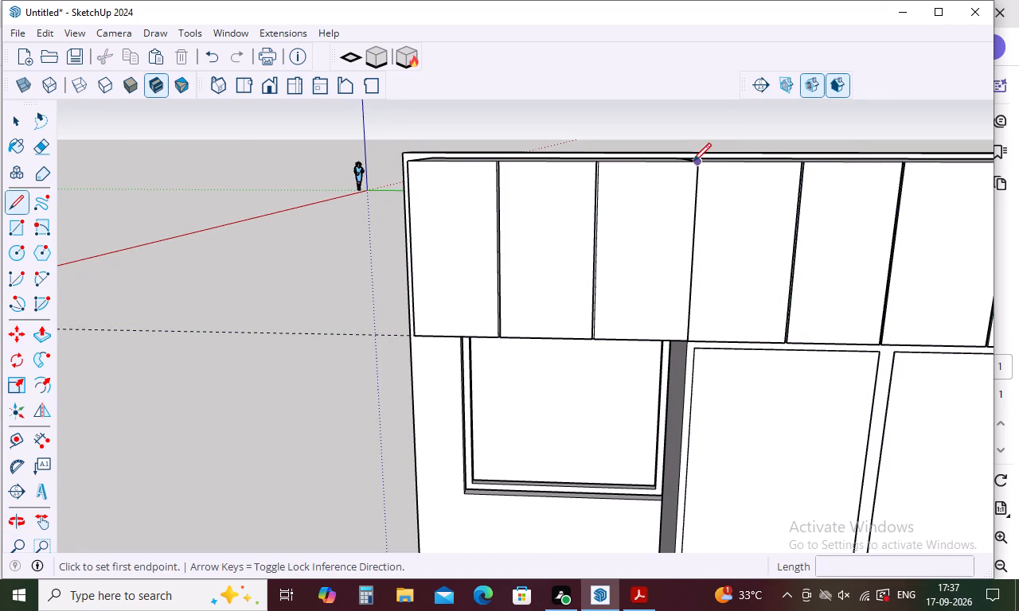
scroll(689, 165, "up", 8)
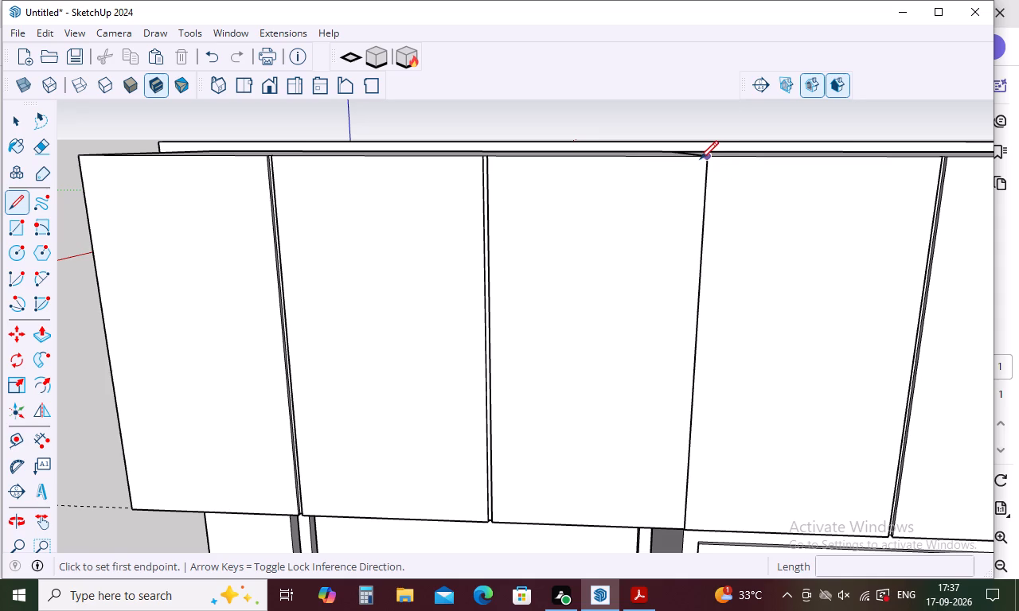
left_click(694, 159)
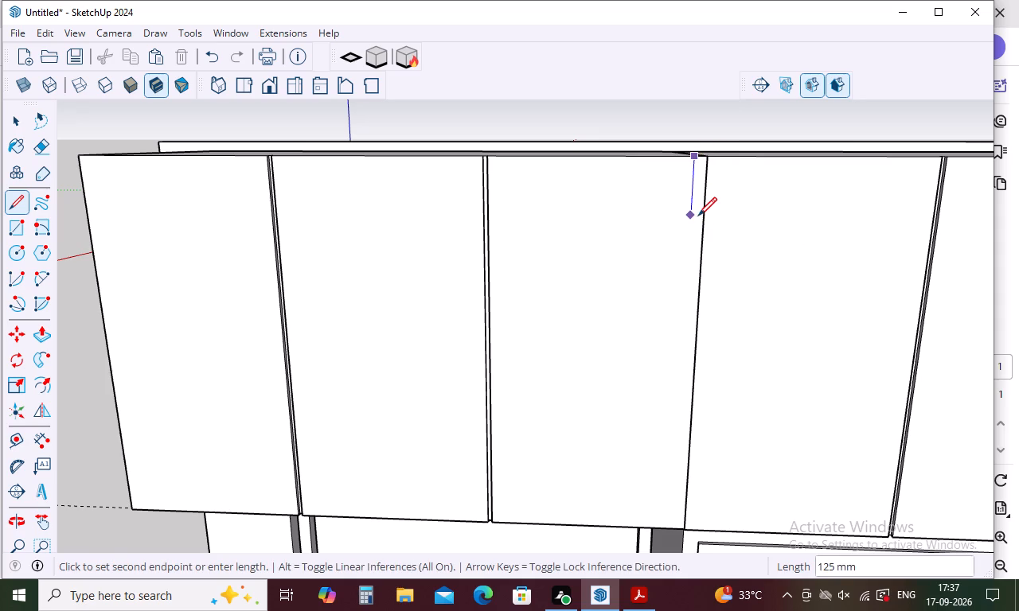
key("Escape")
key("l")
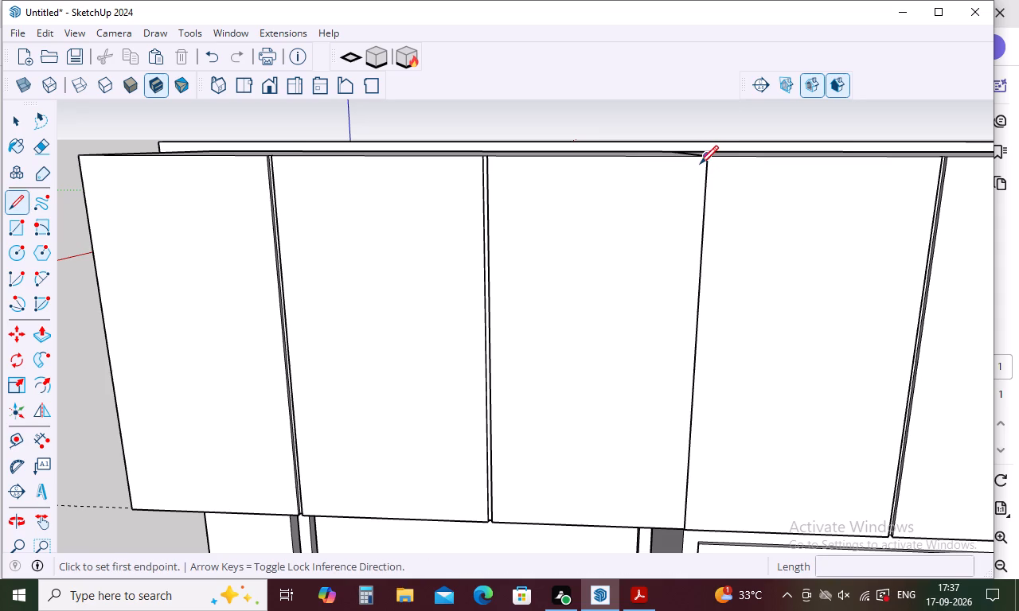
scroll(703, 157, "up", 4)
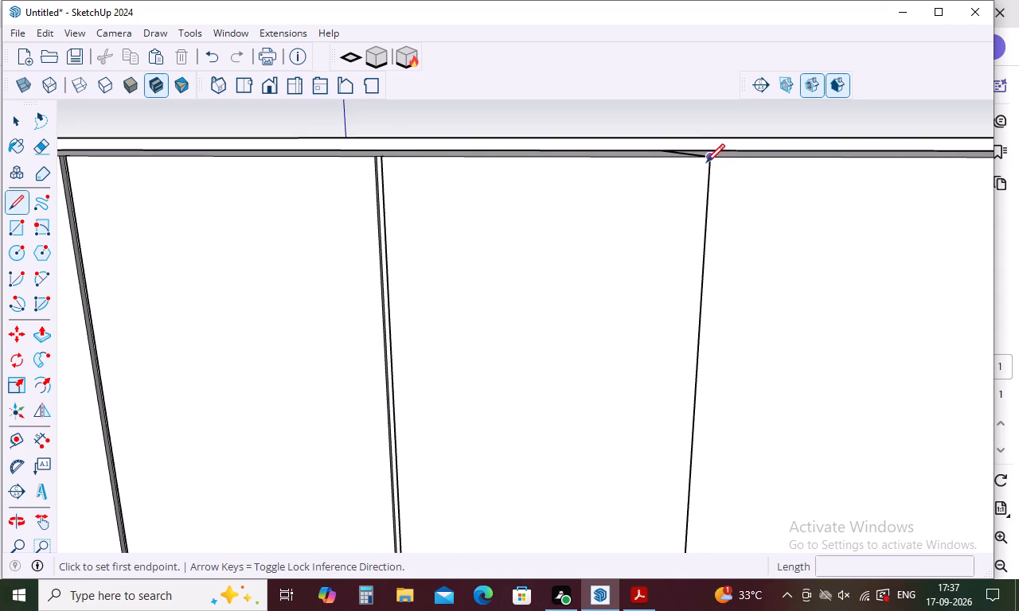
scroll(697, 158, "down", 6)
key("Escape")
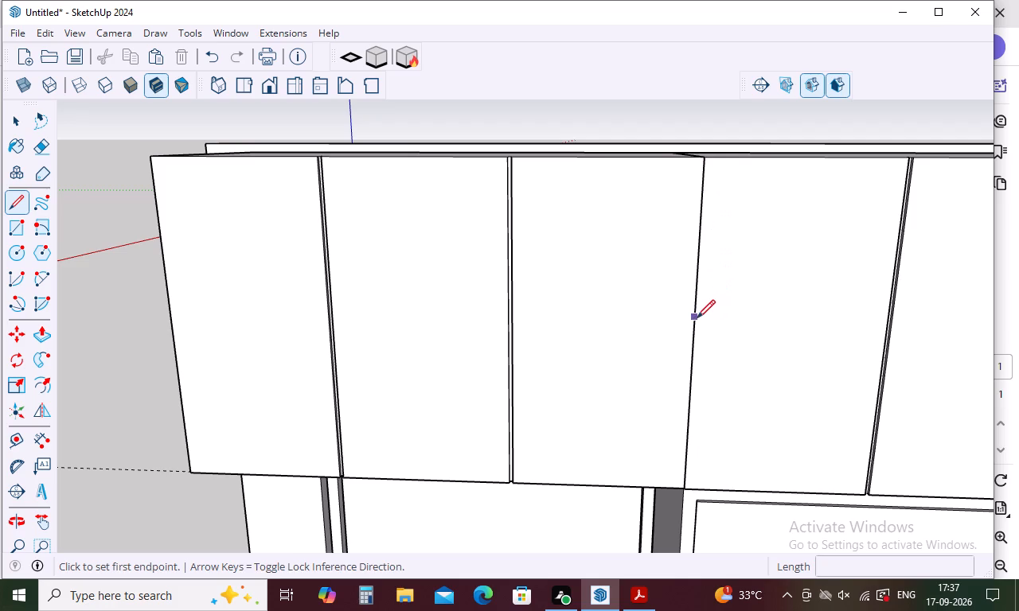
Open the three-panel cabinet group for editing and try to move its front vertical edge beside the tall cabinet inward along the front.
key("space")
left_click(692, 319)
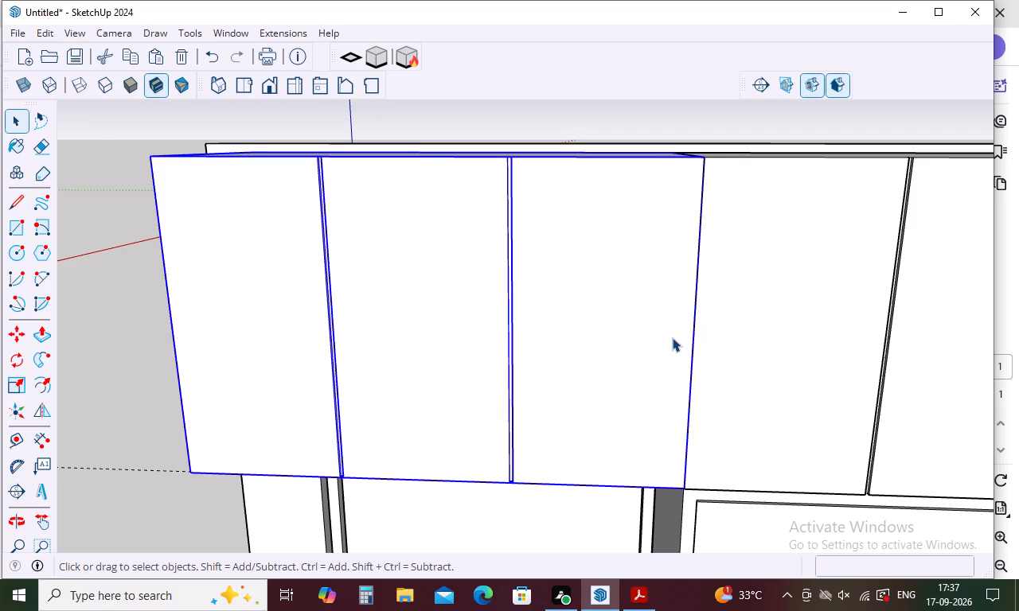
double_click(672, 337)
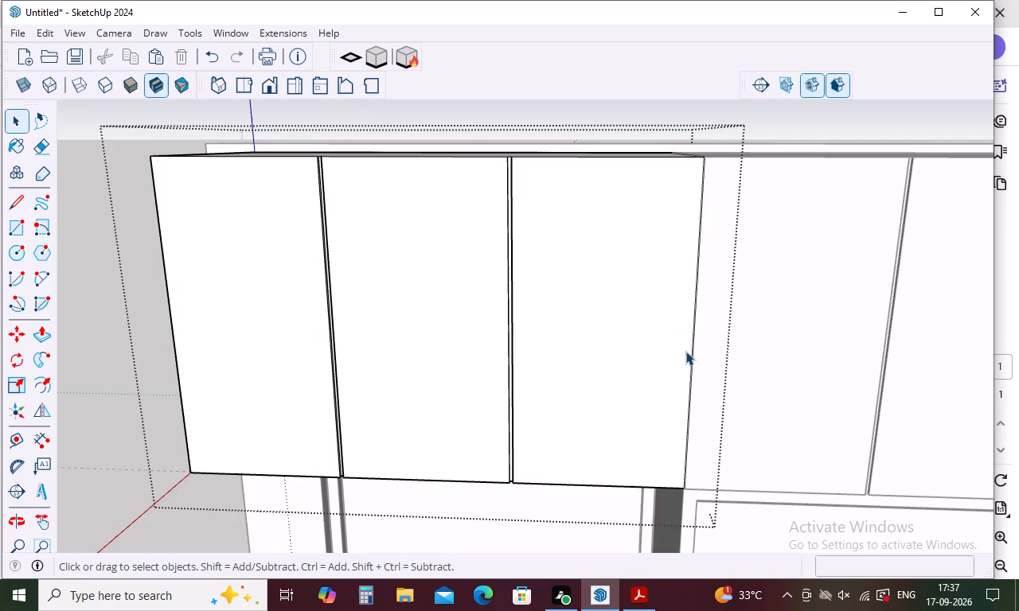
left_click(693, 344)
key("m")
left_click(685, 436)
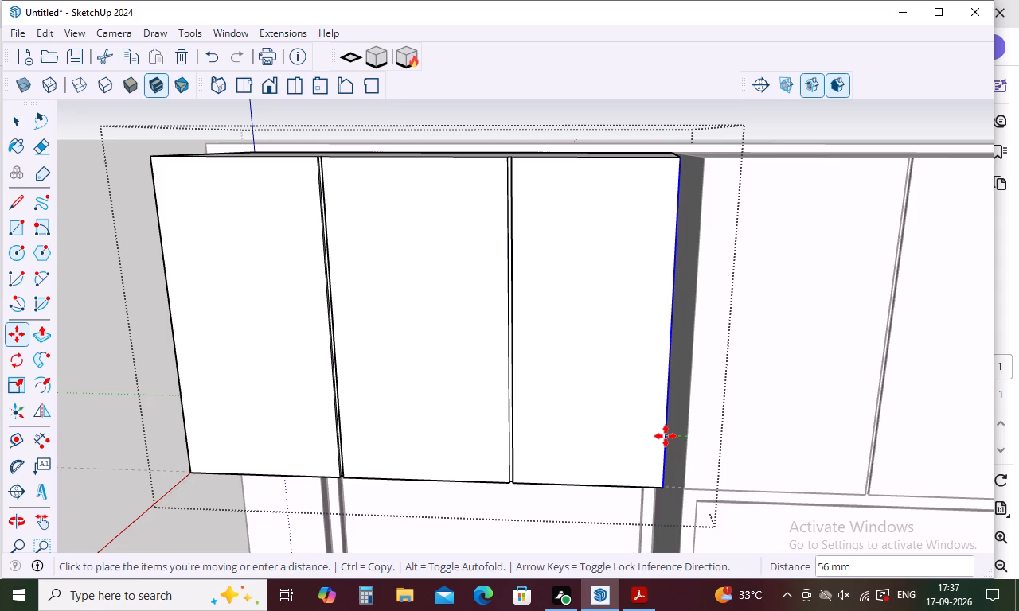
key("Escape")
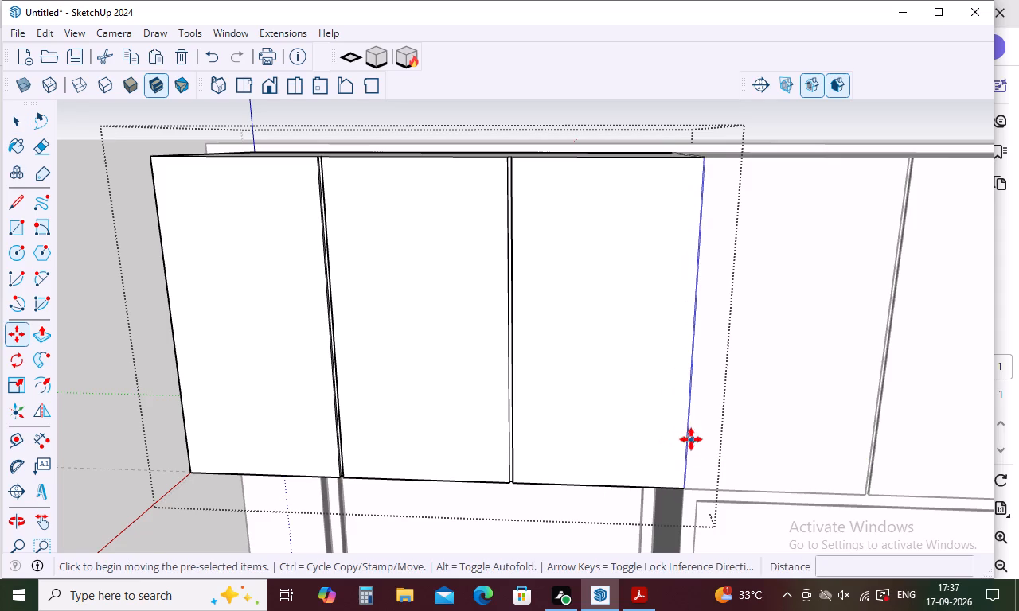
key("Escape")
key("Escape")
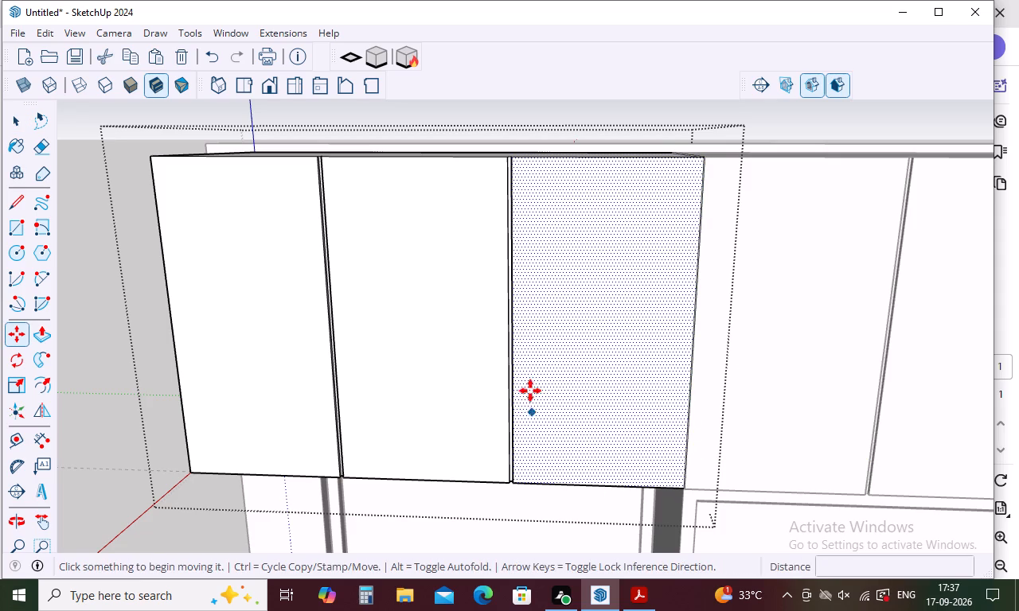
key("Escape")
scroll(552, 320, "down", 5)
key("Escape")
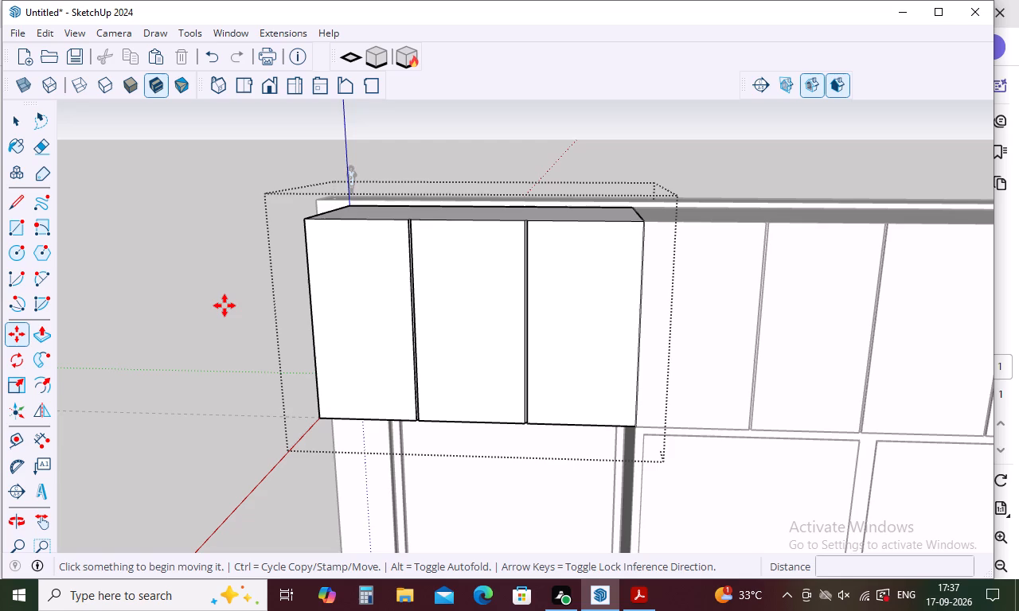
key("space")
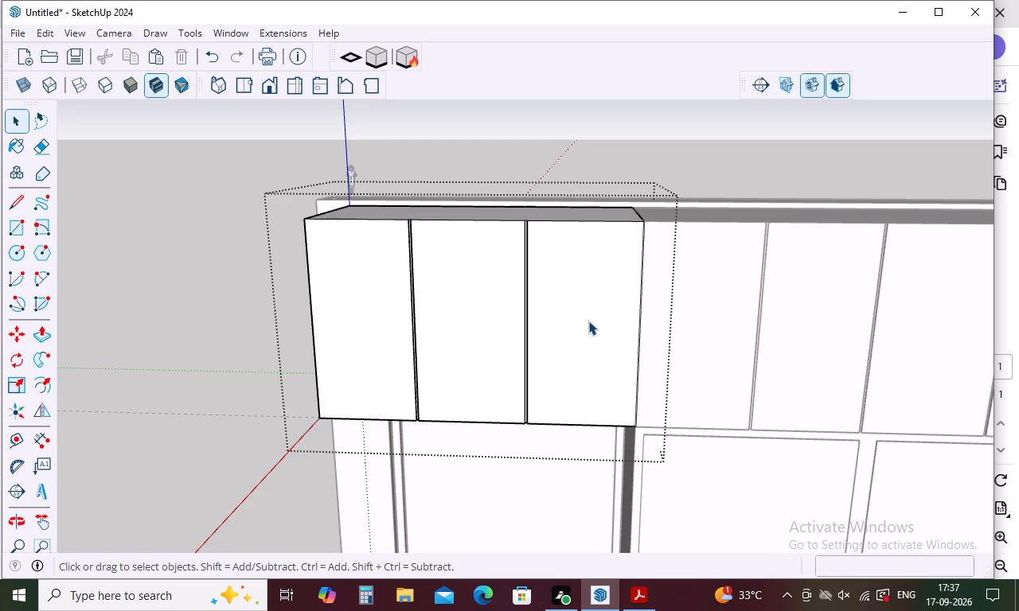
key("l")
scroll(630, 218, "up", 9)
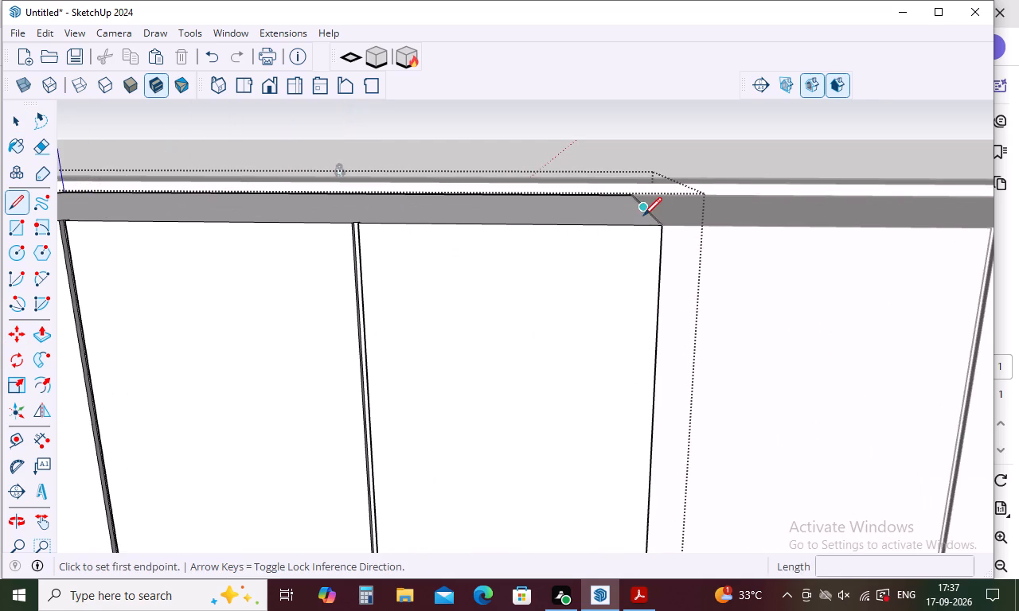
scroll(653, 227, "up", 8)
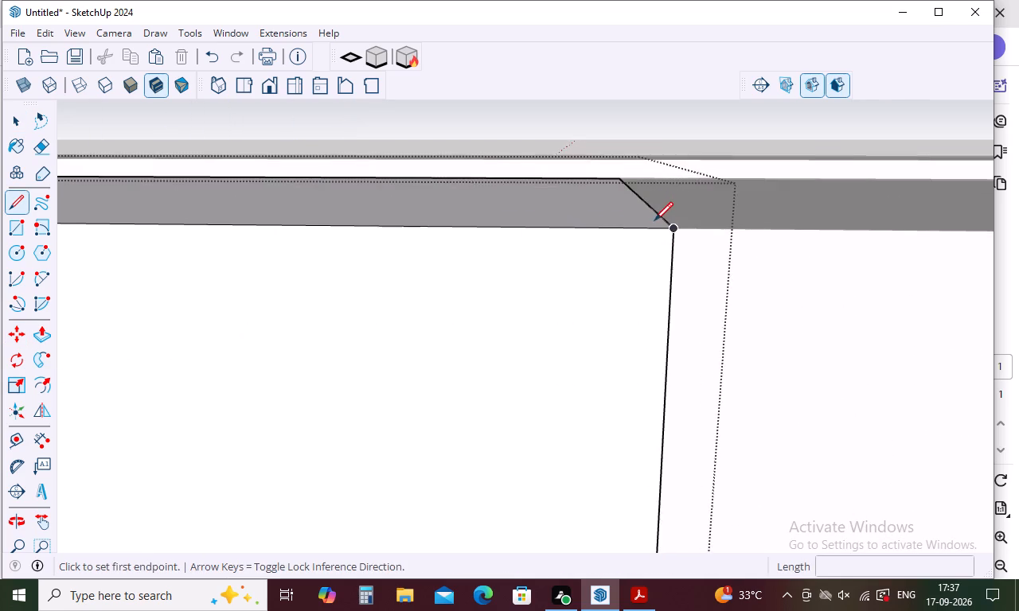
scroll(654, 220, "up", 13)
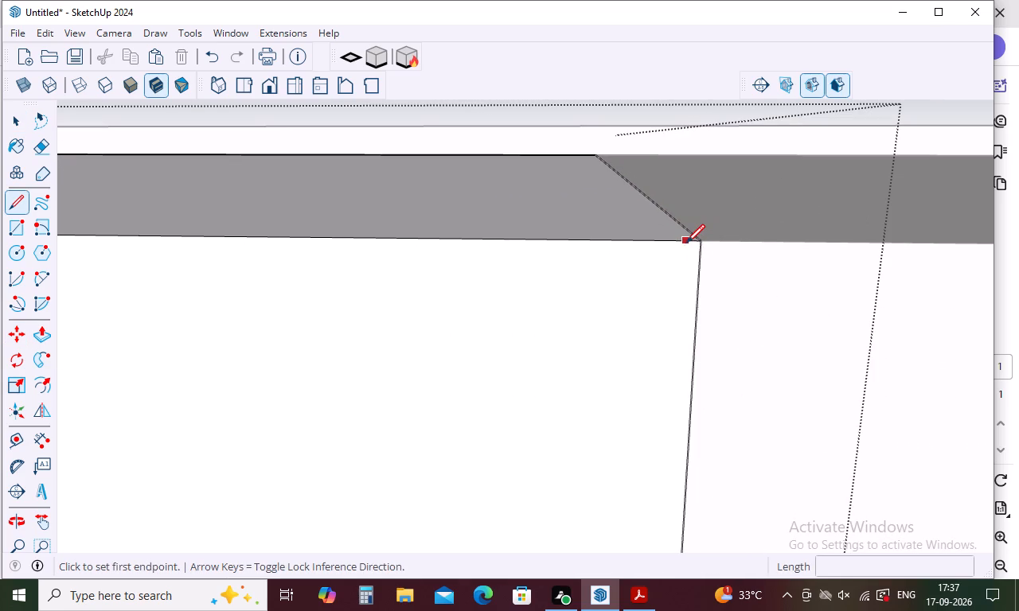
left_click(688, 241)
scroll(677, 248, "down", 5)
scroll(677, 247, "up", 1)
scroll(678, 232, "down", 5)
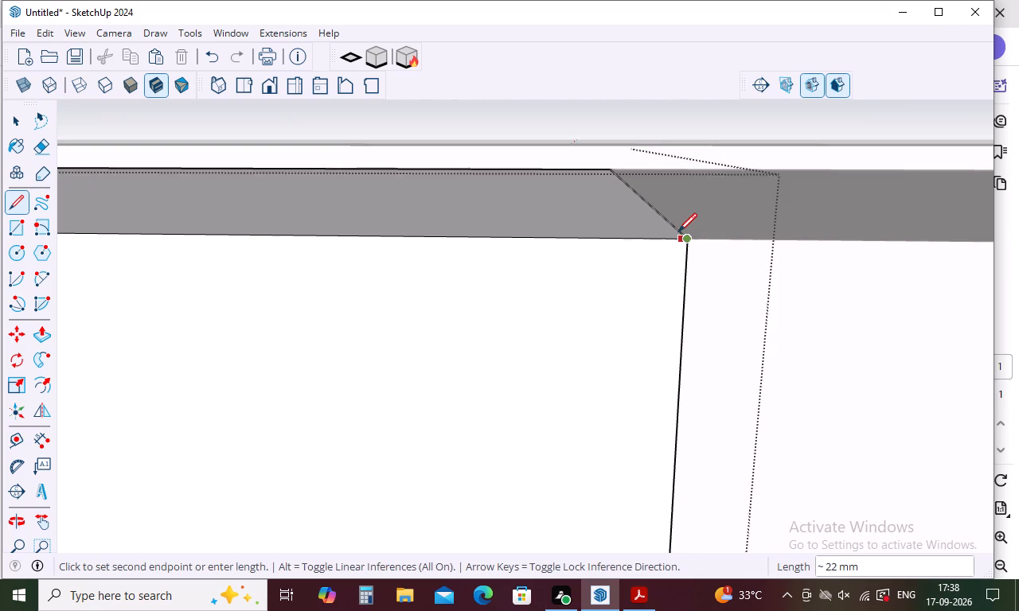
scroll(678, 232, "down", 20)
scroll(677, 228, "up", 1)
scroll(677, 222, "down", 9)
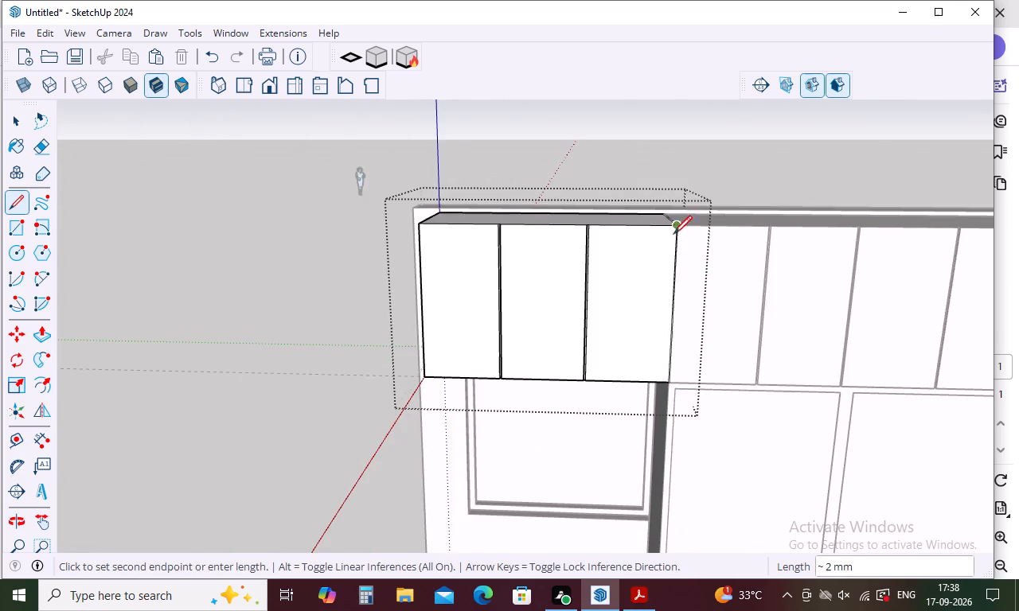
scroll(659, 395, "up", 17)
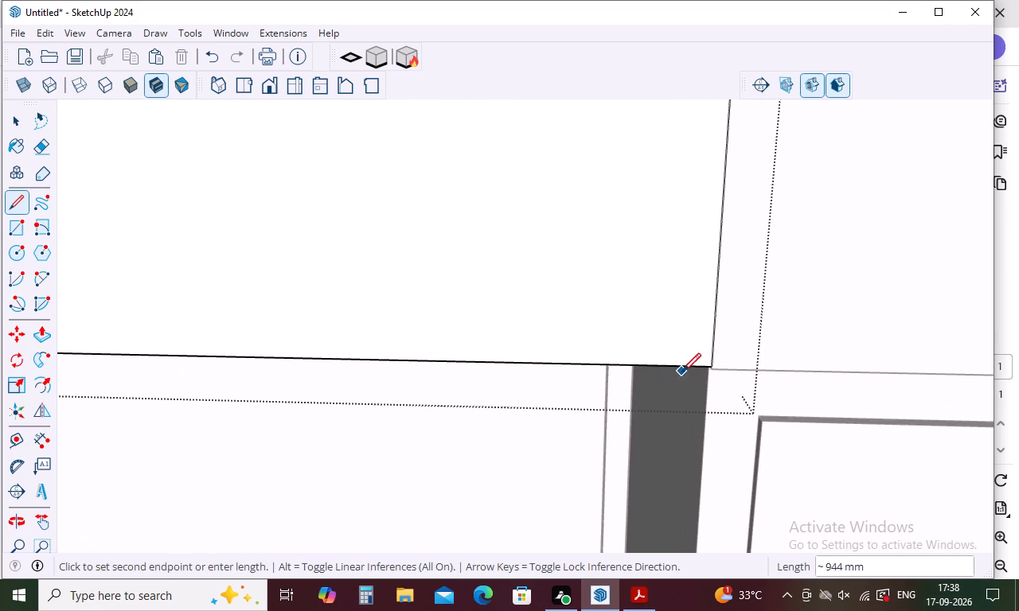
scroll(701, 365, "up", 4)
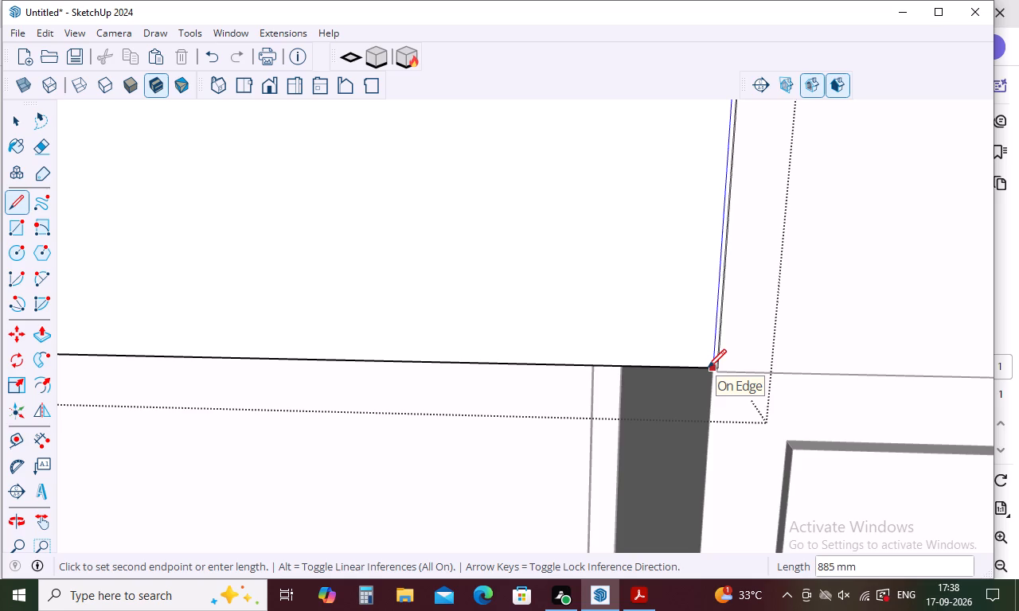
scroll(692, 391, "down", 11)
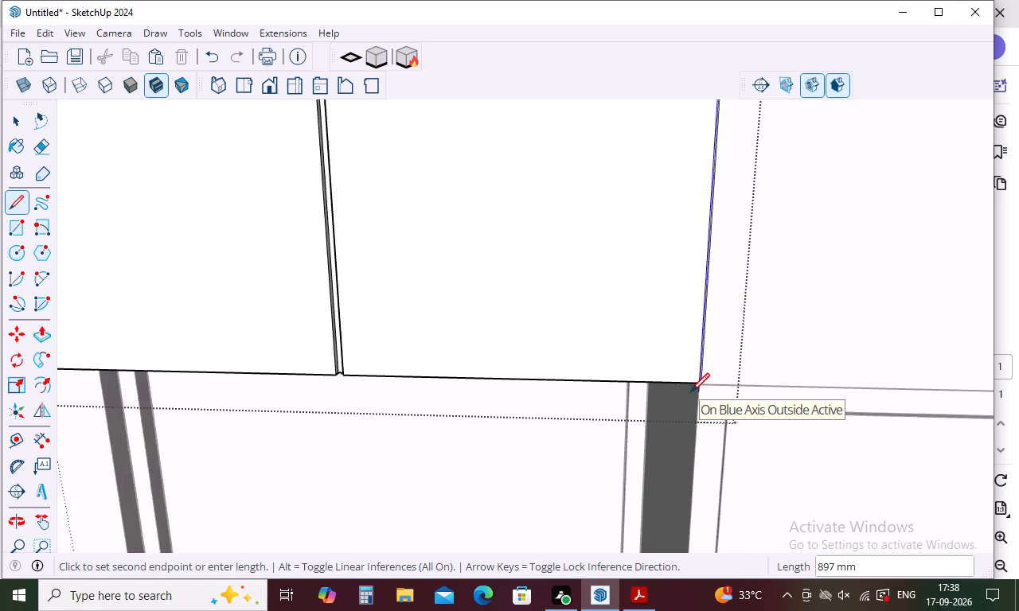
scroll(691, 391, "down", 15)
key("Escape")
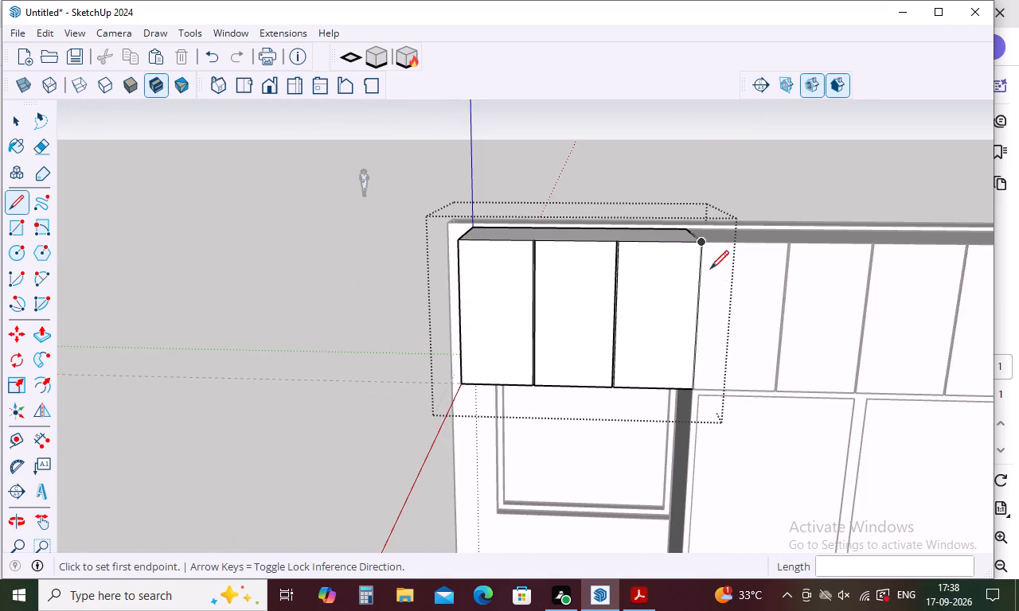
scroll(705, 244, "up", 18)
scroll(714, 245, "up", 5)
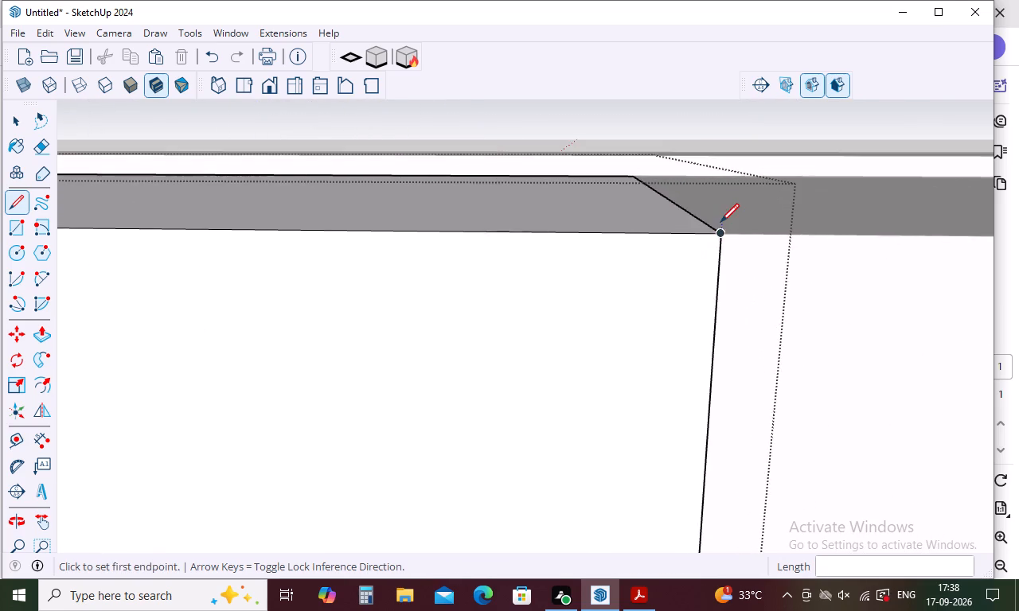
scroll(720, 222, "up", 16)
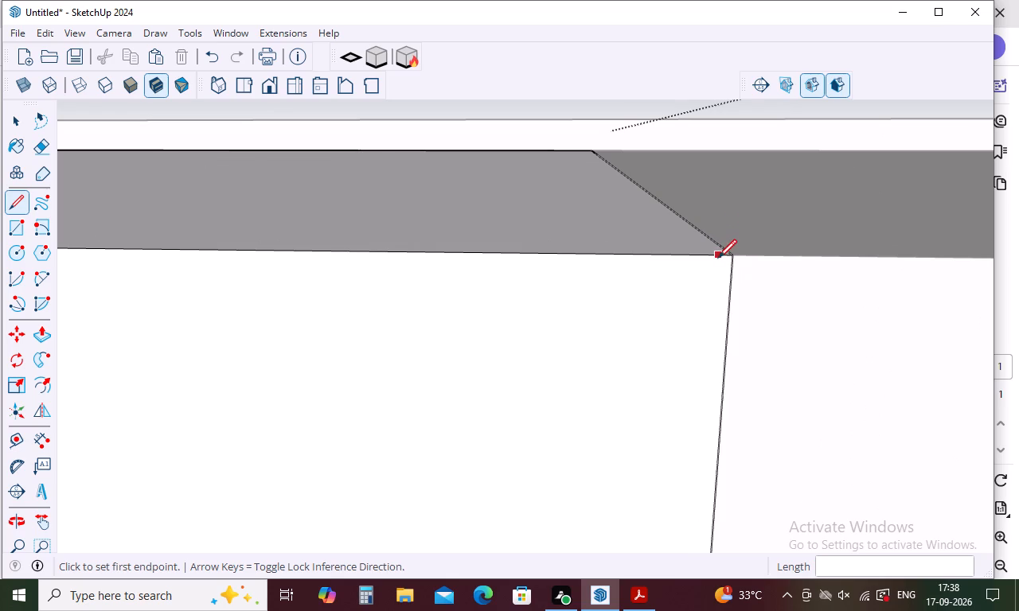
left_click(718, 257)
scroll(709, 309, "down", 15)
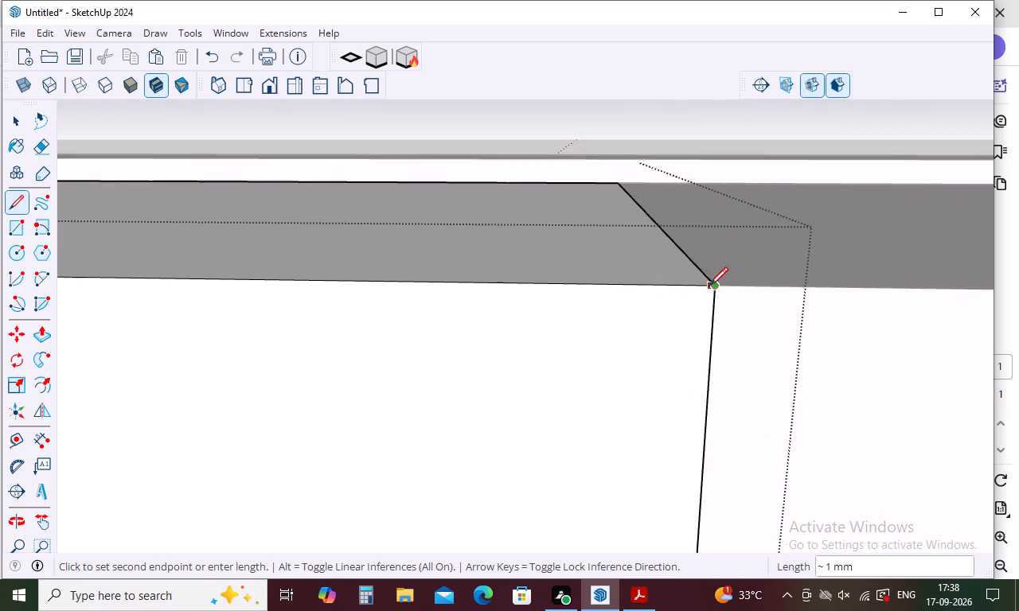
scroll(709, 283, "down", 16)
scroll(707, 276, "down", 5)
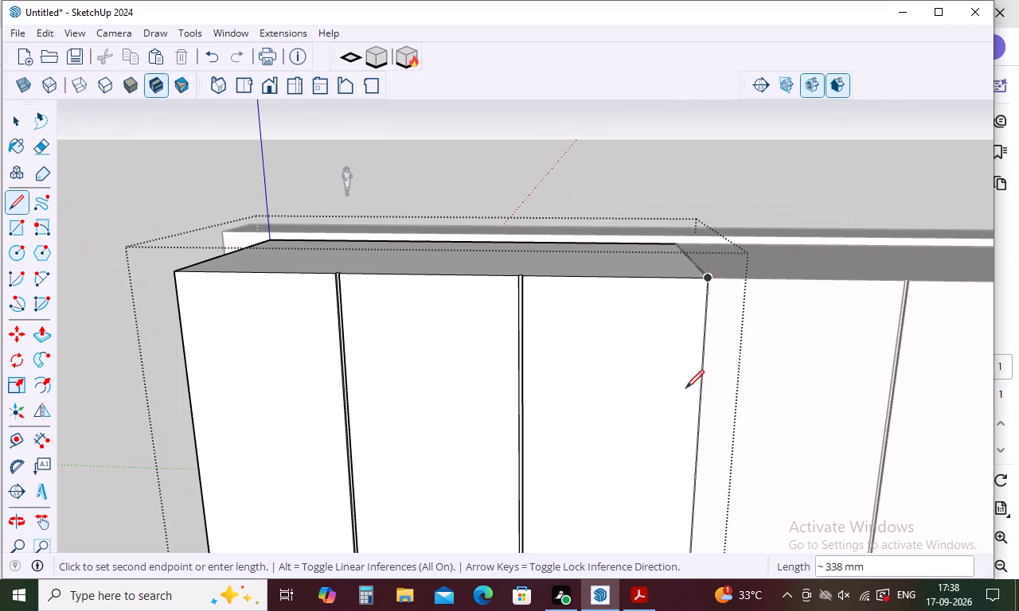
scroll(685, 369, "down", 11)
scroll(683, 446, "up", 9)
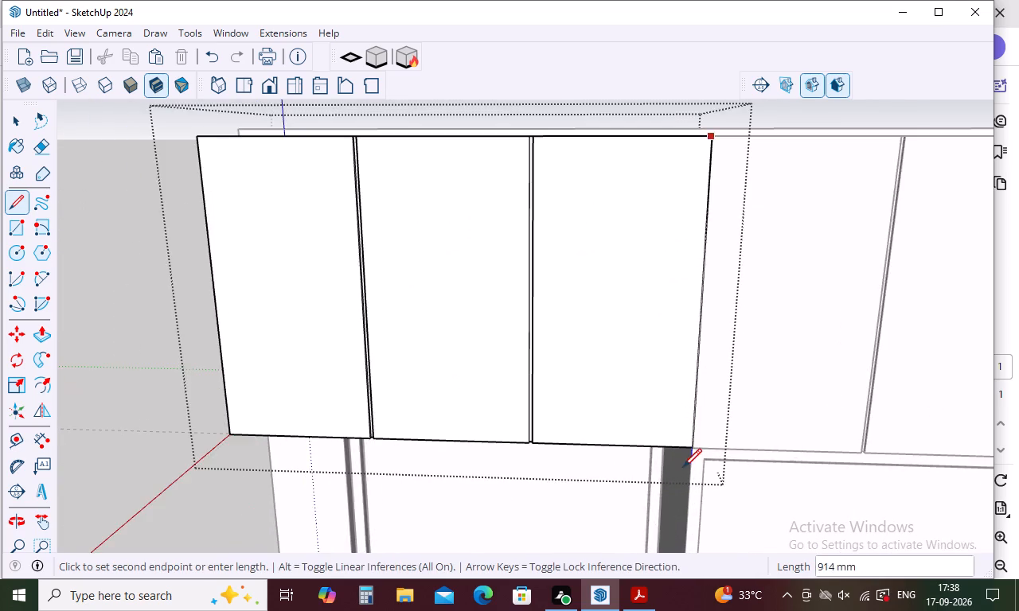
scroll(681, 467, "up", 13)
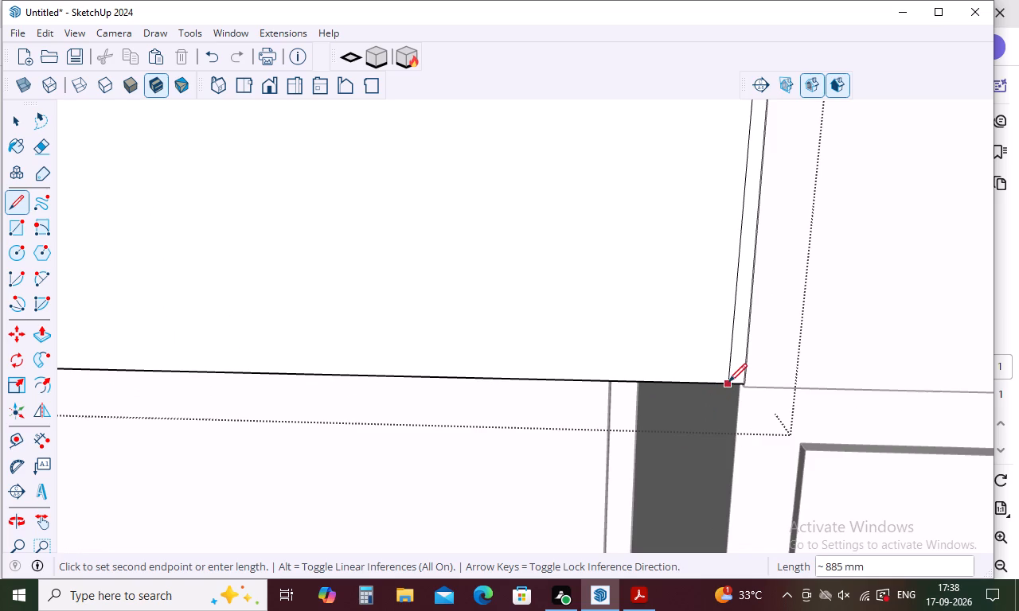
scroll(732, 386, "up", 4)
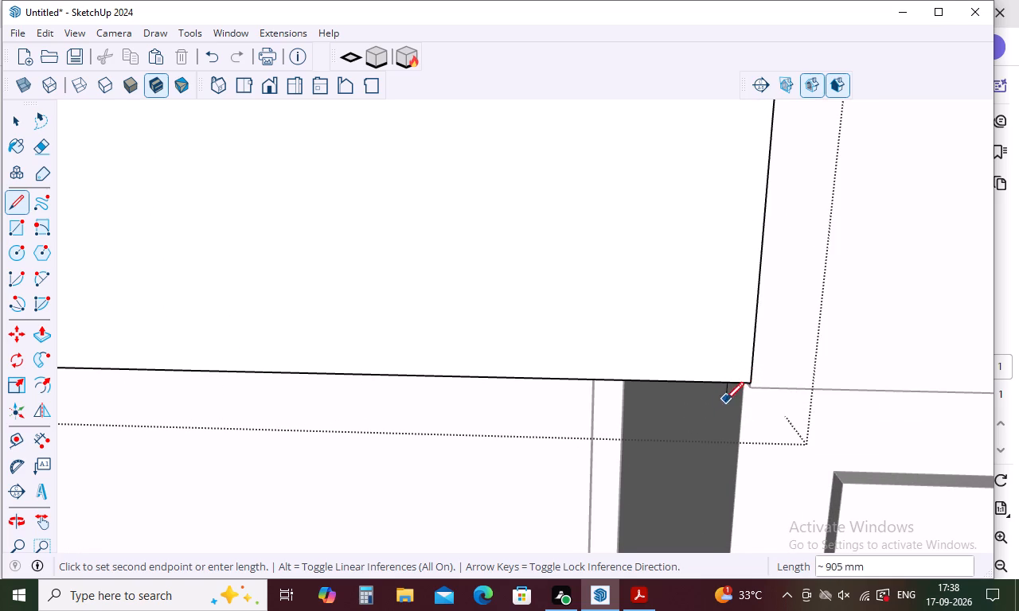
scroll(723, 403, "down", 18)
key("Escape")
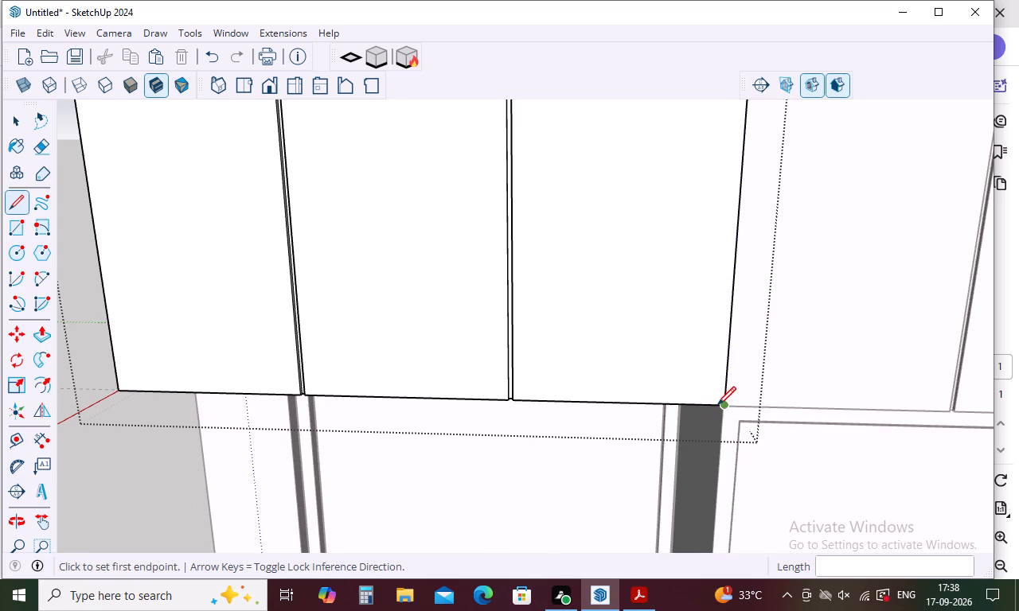
Draw a vertical line about 885 mm long on the third overhead door, just inside its edge beside the neighbouring cabinets, from bottom to top edge.
scroll(717, 403, "up", 3)
left_click(715, 405)
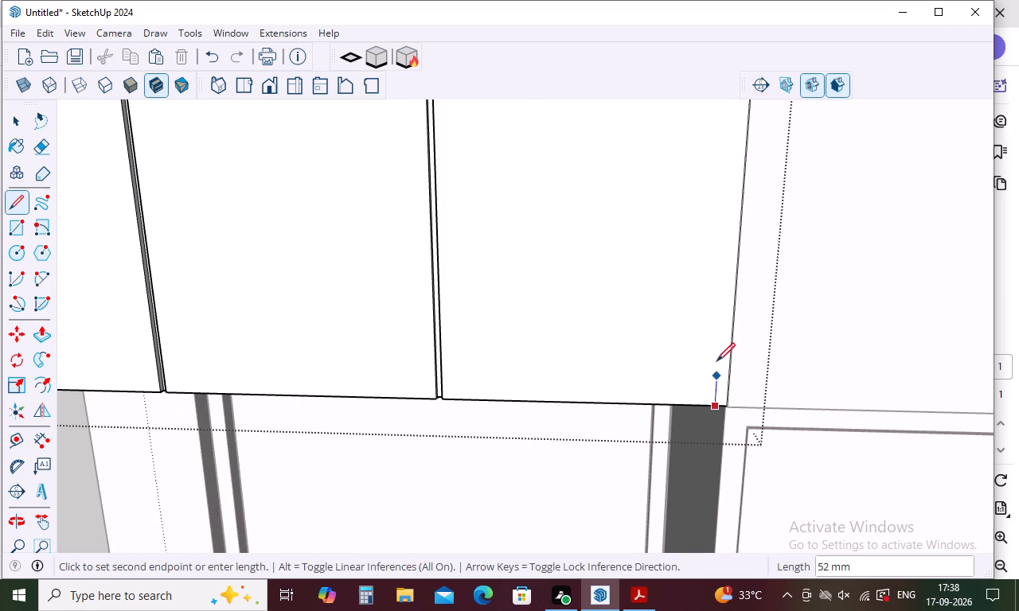
scroll(713, 341, "down", 14)
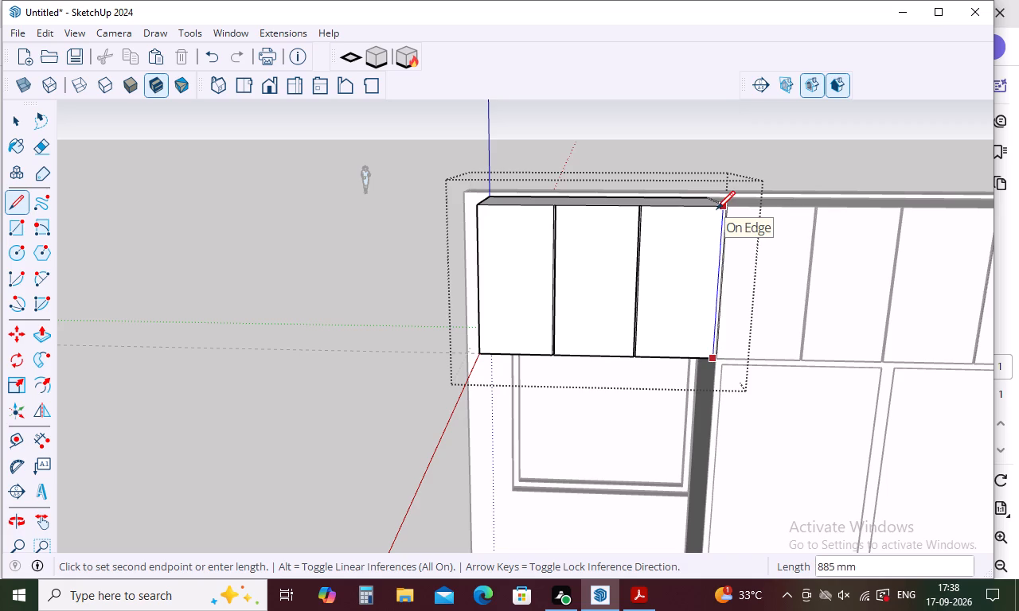
scroll(716, 209, "up", 5)
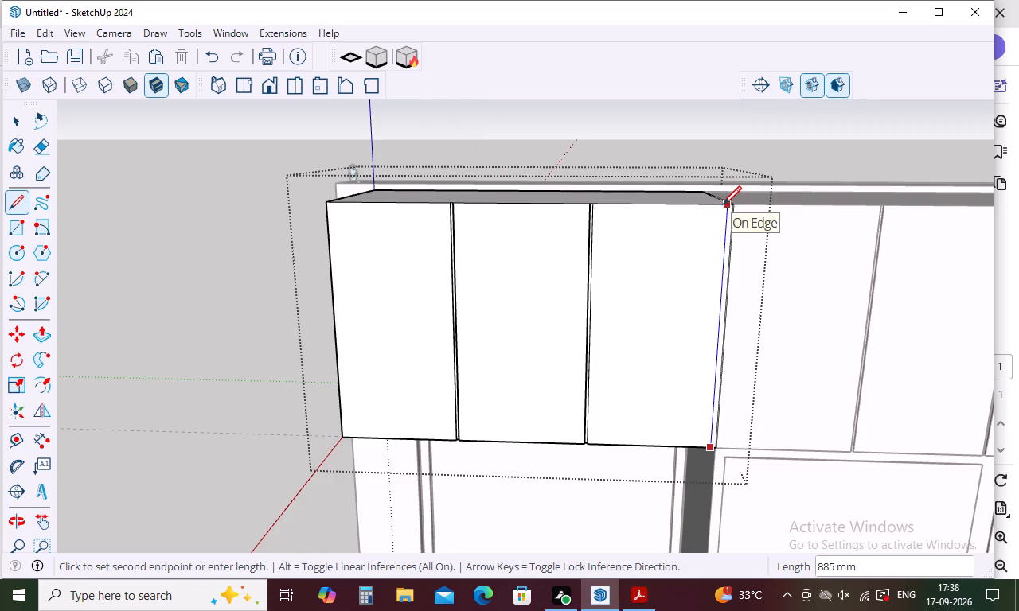
left_click(723, 204)
key("Escape")
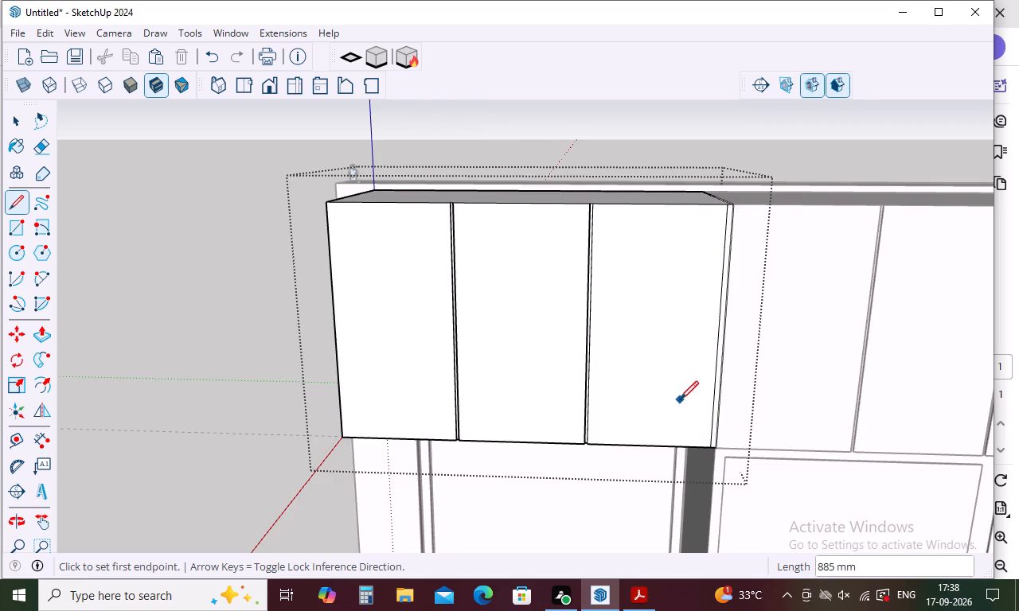
key("space")
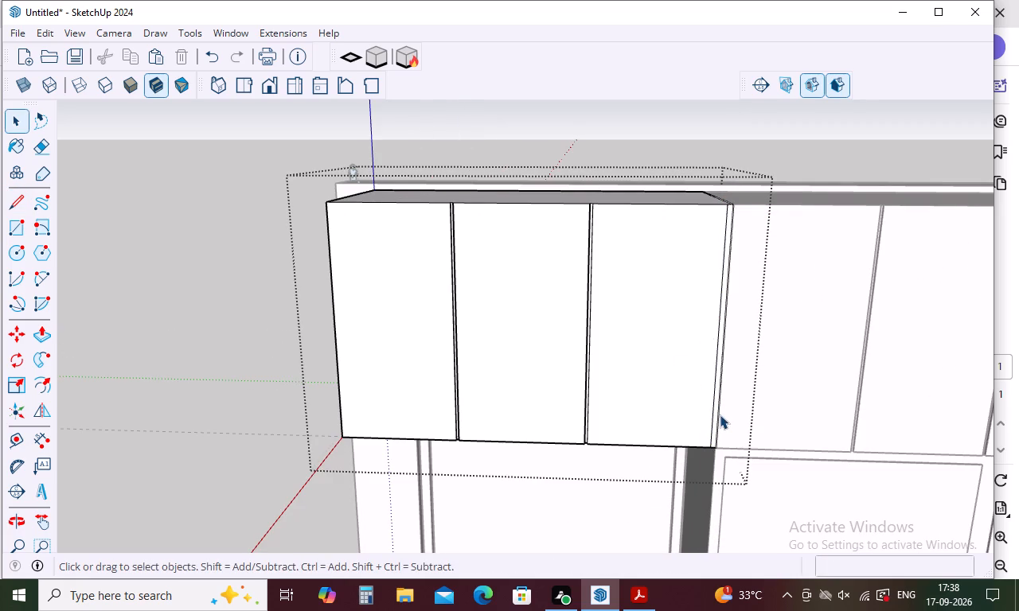
Push the narrow strip along the third overhead door's outer edge inward by 10 mm.
key("p")
left_click(715, 415)
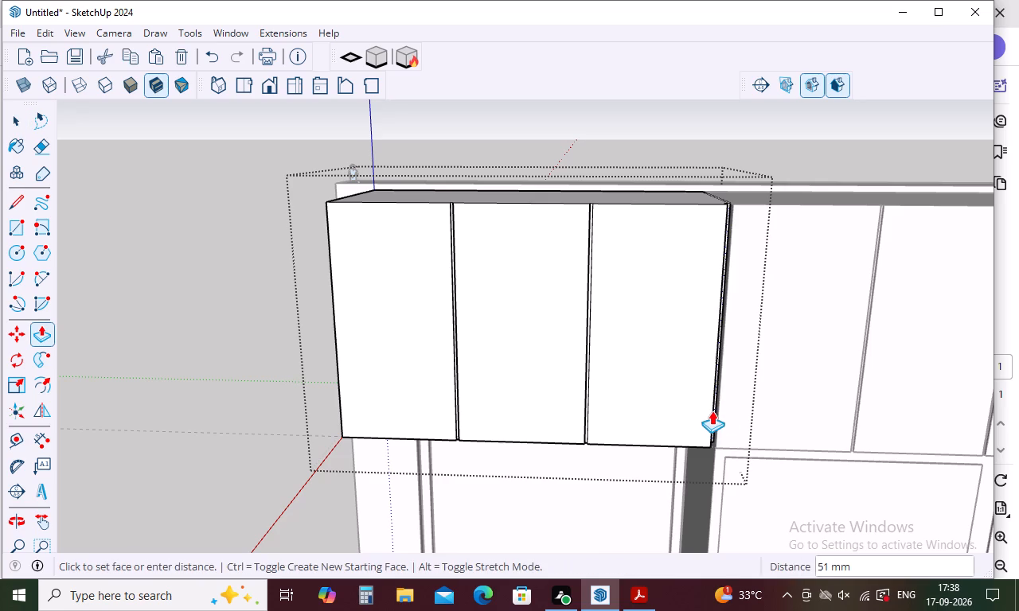
type("10")
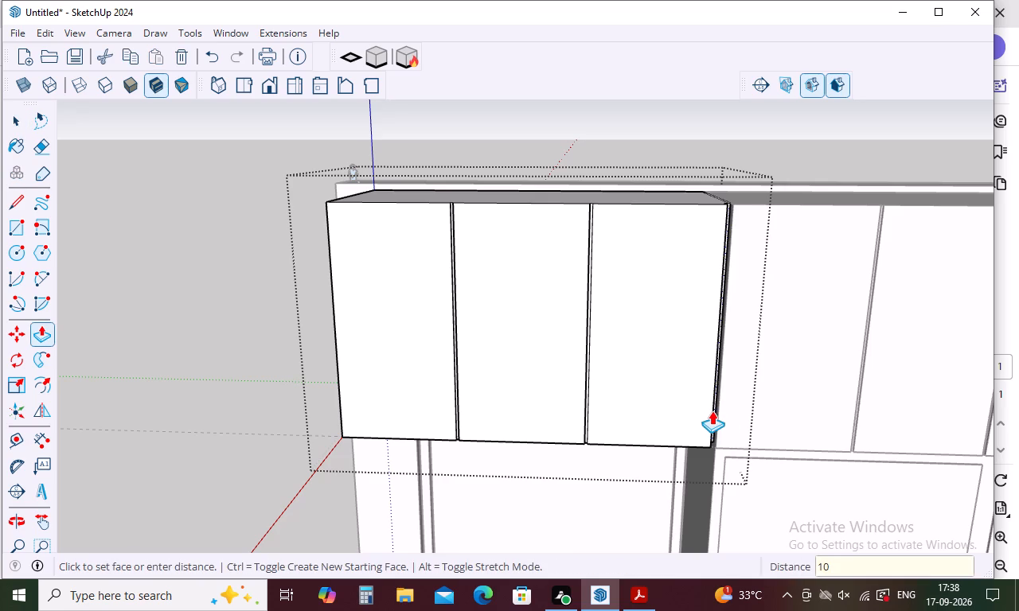
key("Return")
key("space")
scroll(638, 330, "down", 4)
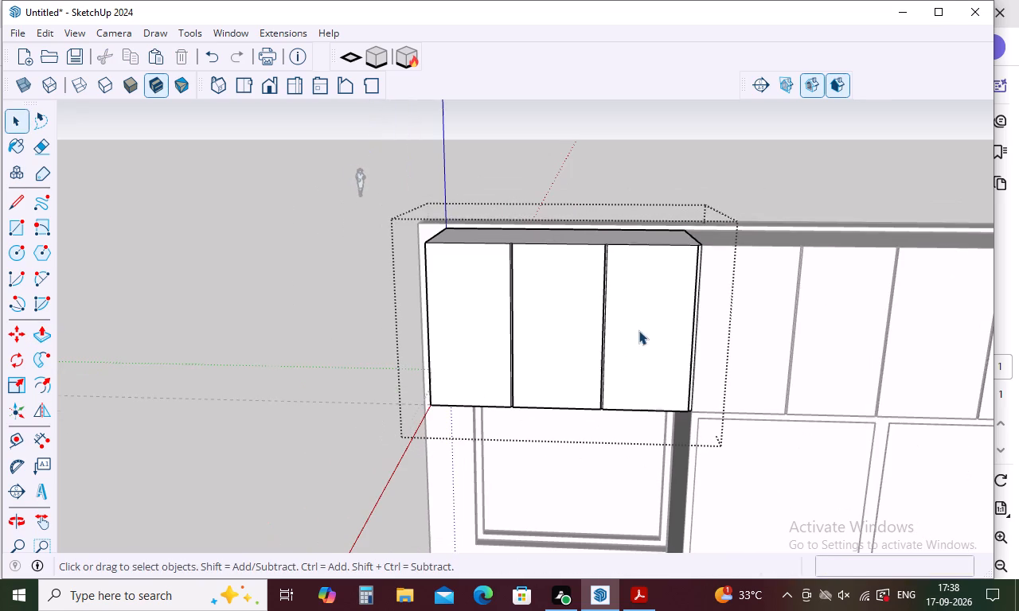
key("Escape")
Examine the overhead cabinet fronts, their underside and the framed opening beneath them from several angles.
middle_click_drag(666, 420, 671, 315)
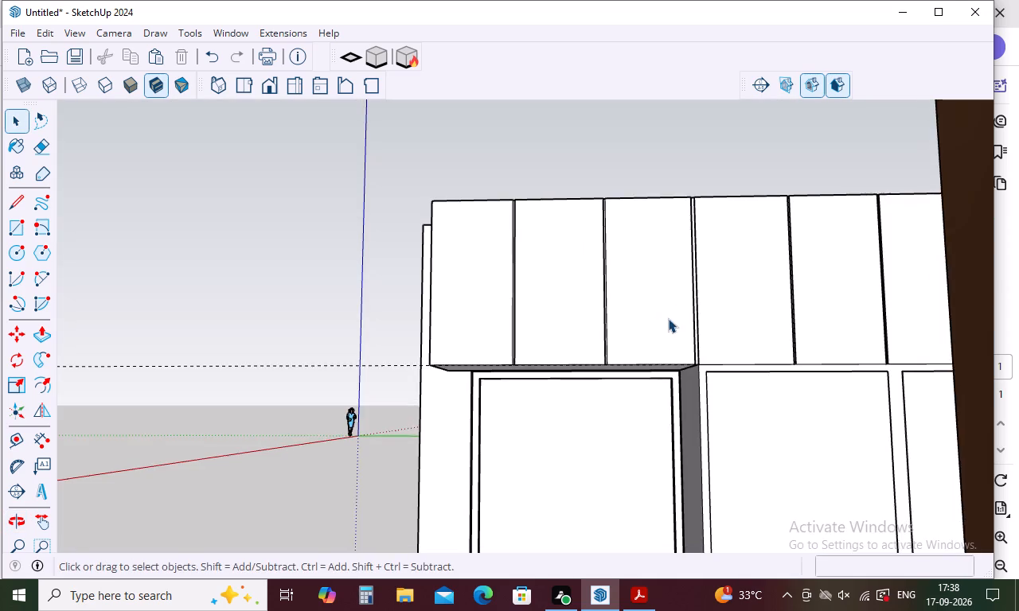
scroll(668, 318, "down", 20)
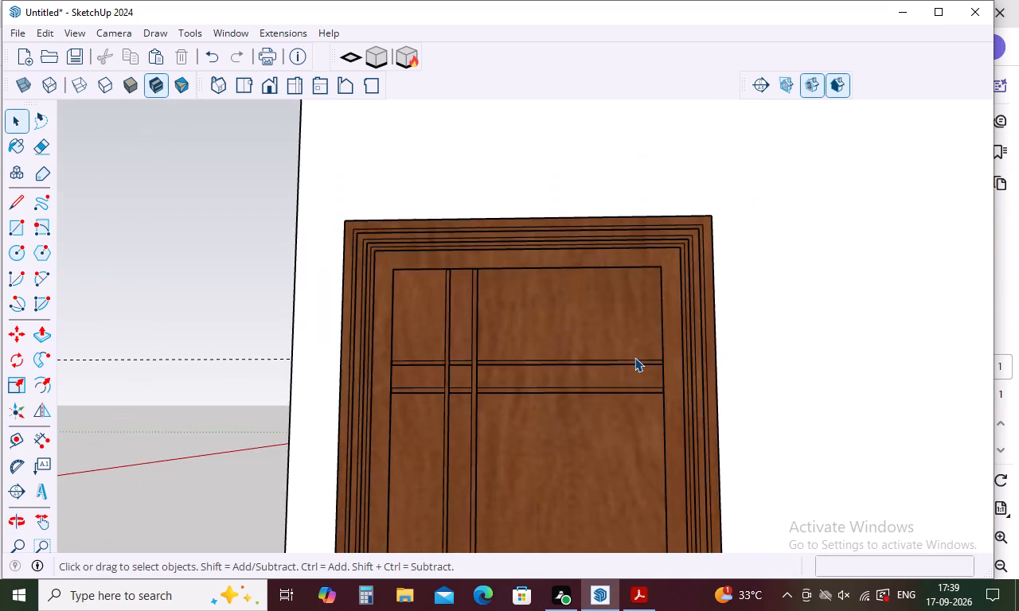
scroll(634, 357, "down", 9)
middle_click_drag(634, 357, 708, 492)
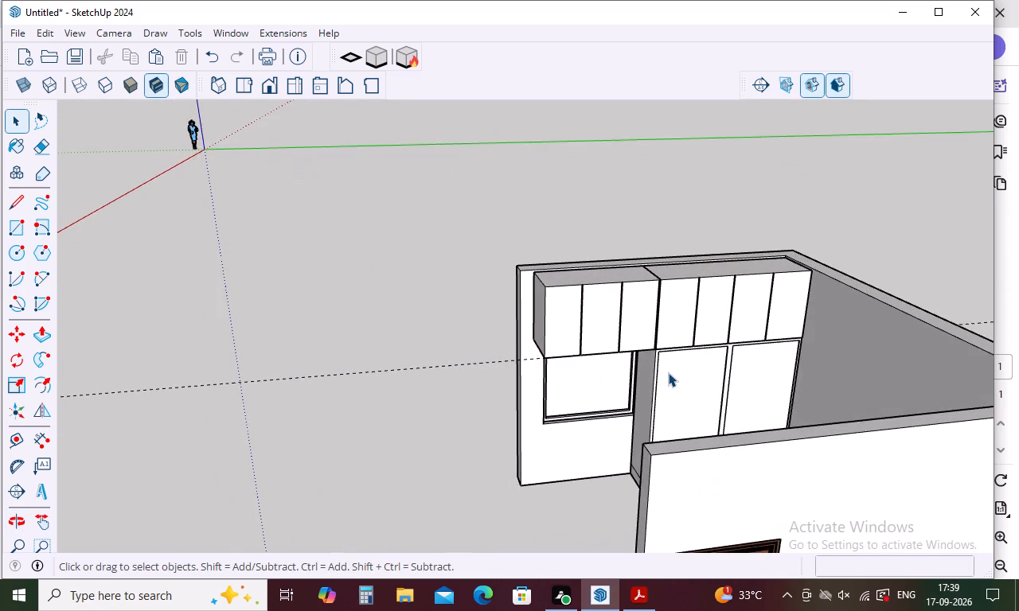
scroll(666, 369, "up", 3)
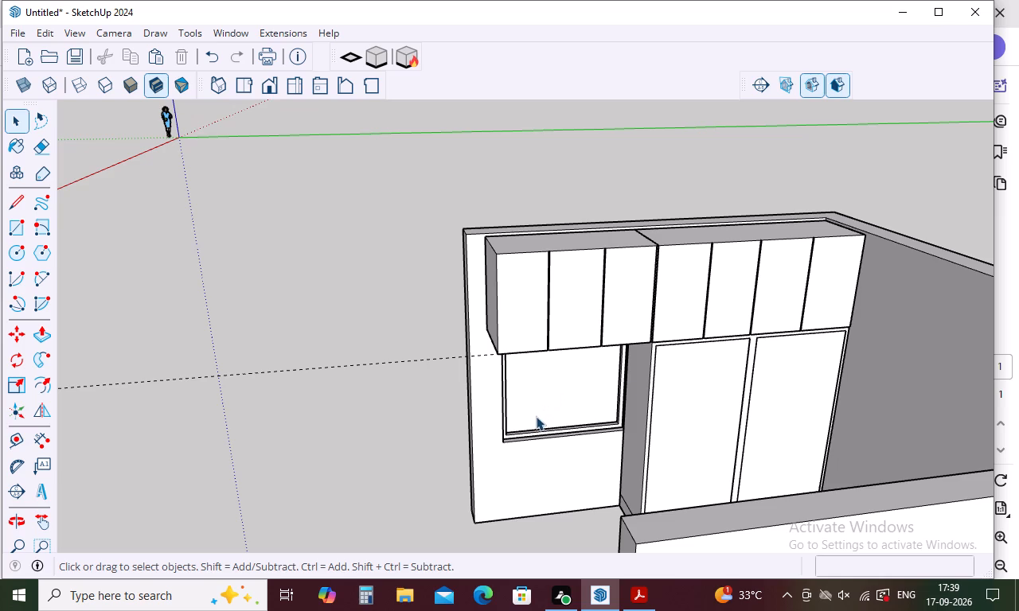
middle_click_drag(529, 403, 538, 342)
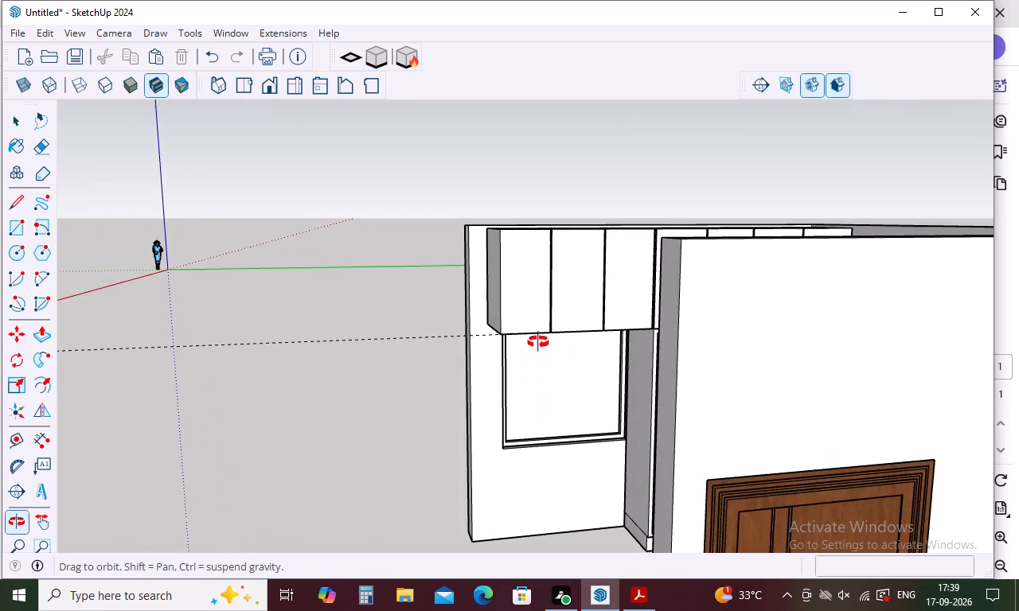
middle_click_drag(538, 342, 533, 358)
scroll(529, 357, "up", 5)
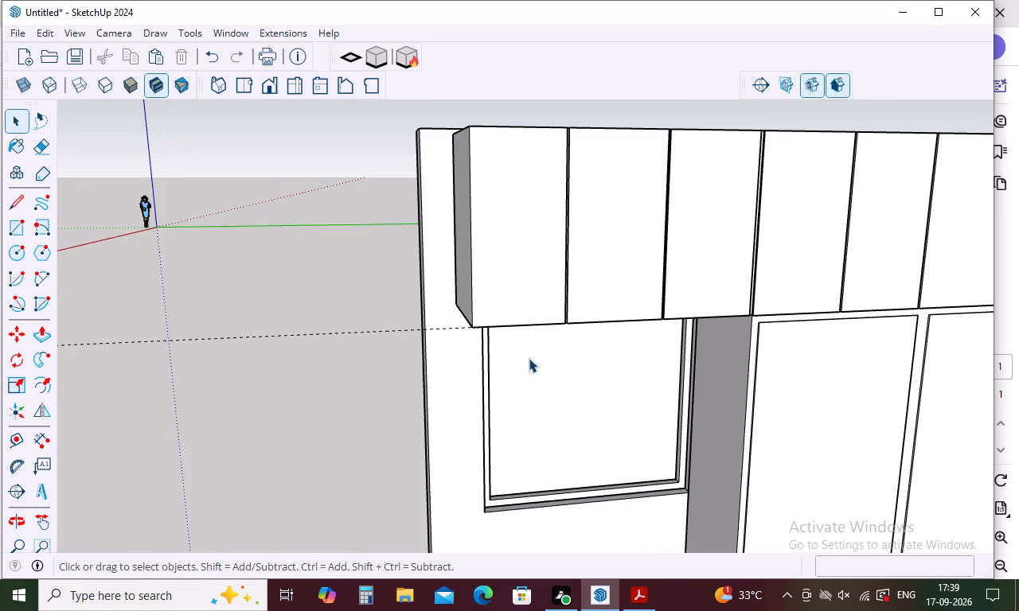
scroll(529, 360, "up", 4)
middle_click_drag(525, 356, 504, 275)
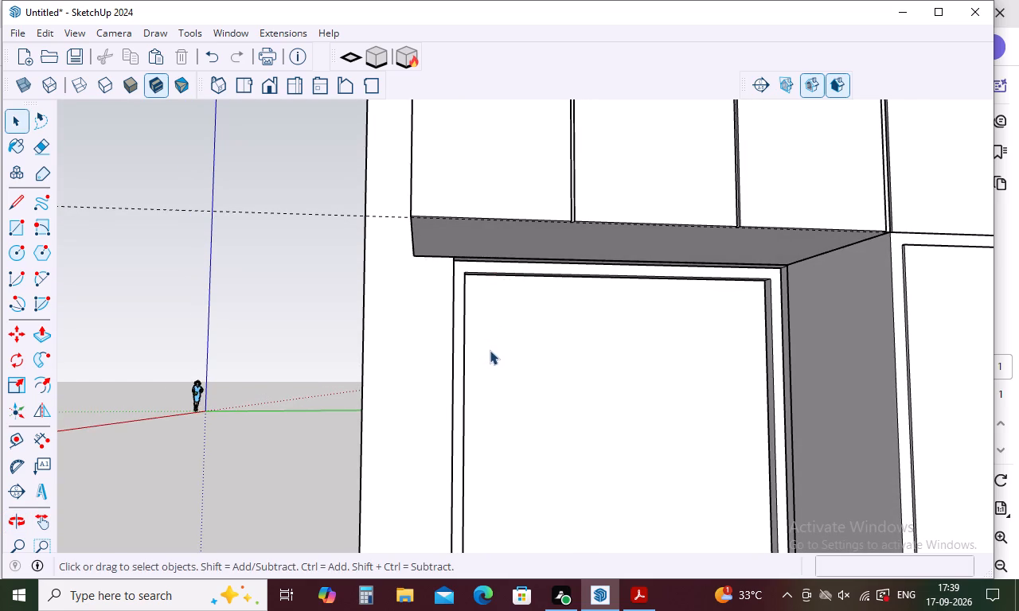
Examine the wardrobe wall, the overhead cabinets, the framed opening and the whole room from inside and outside.
scroll(502, 314, "down", 4)
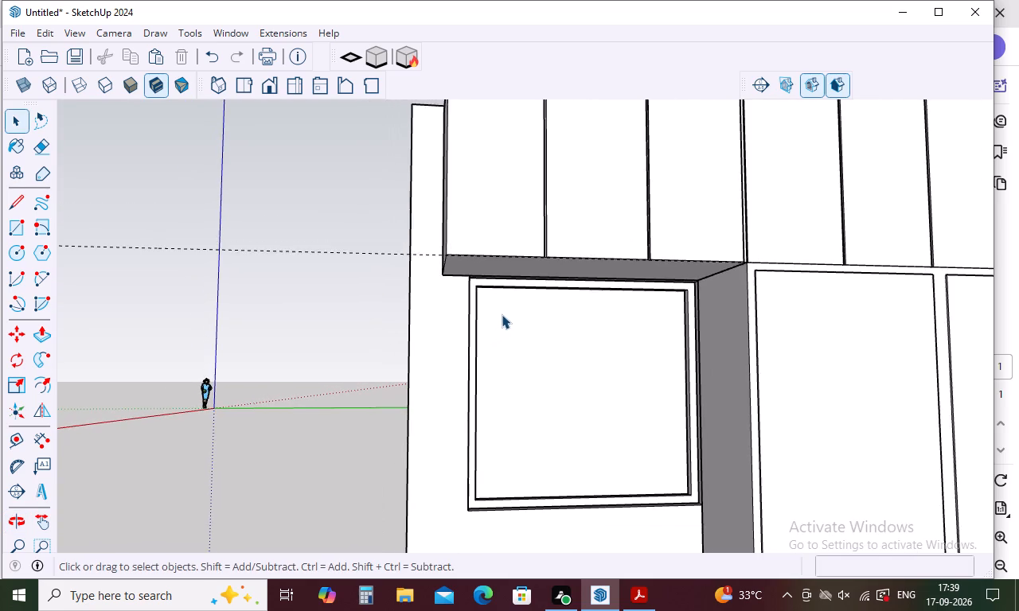
scroll(502, 314, "down", 7)
middle_click_drag(502, 314, 694, 424)
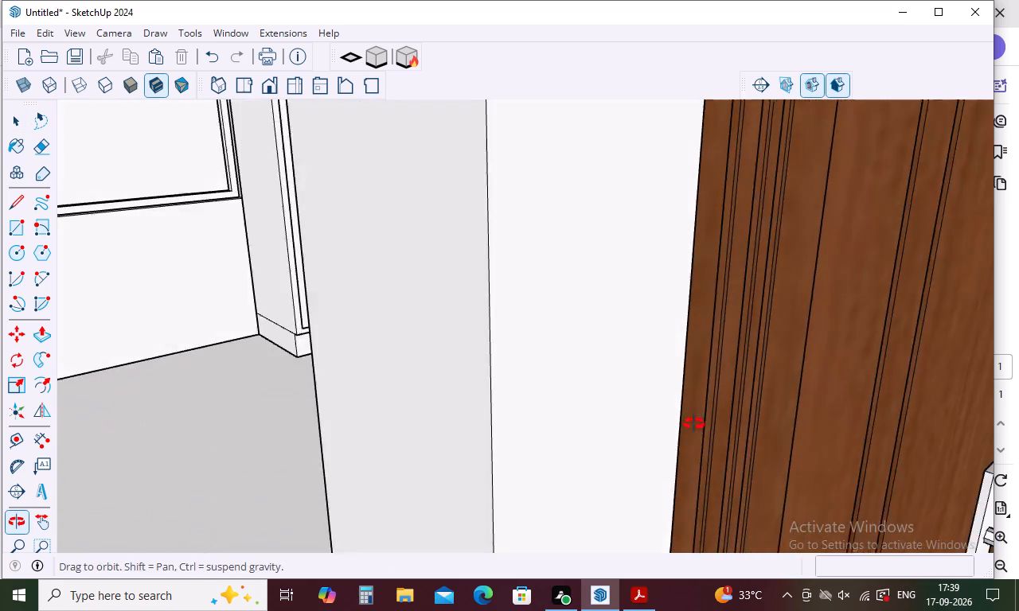
middle_click_drag(694, 424, 785, 389)
scroll(593, 310, "down", 19)
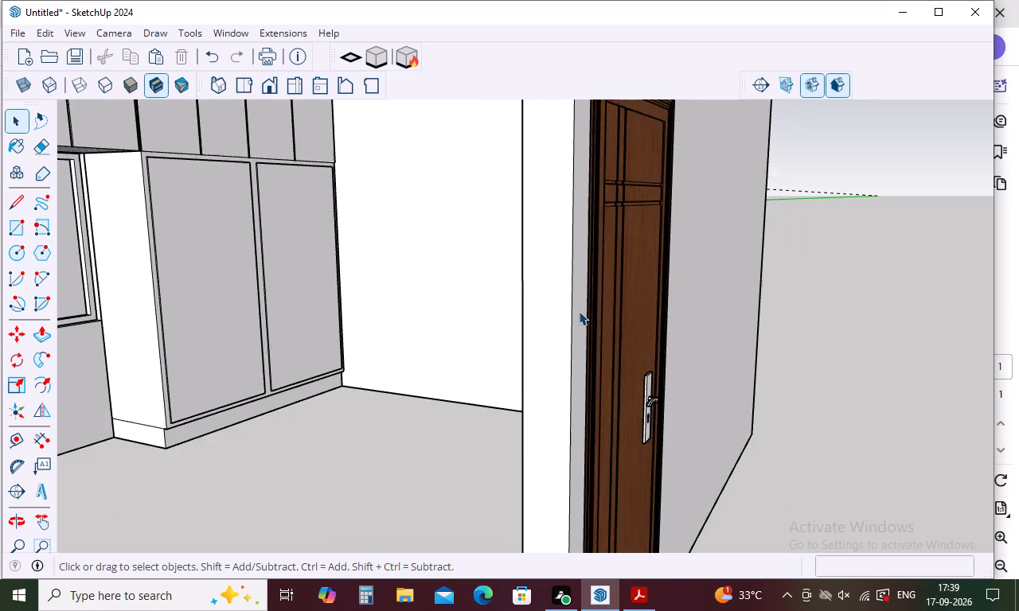
scroll(576, 310, "down", 13)
middle_click_drag(506, 321, 408, 333)
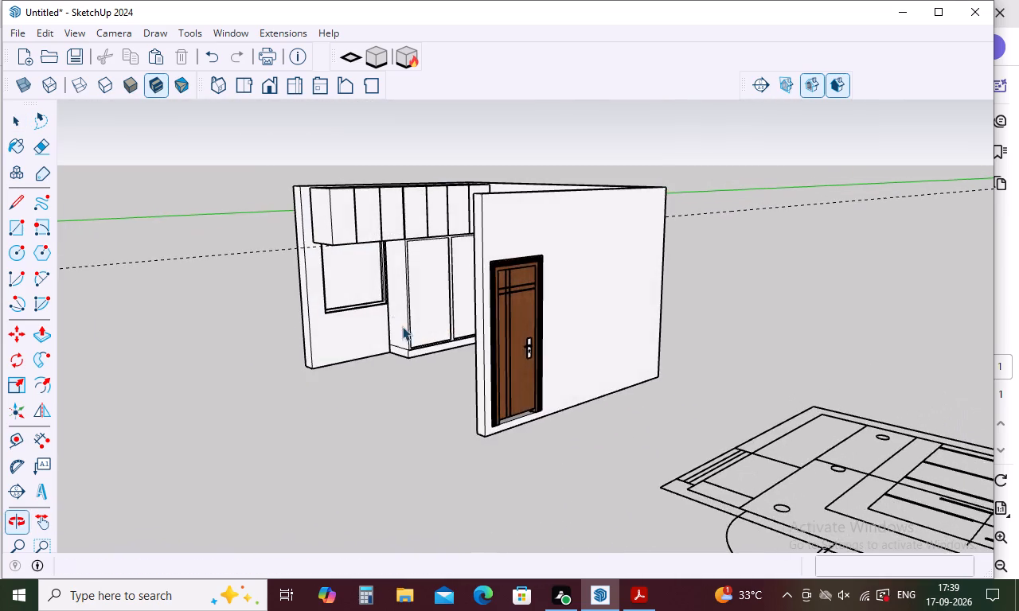
scroll(398, 282, "up", 4)
middle_click_drag(432, 268, 389, 279)
scroll(374, 266, "up", 8)
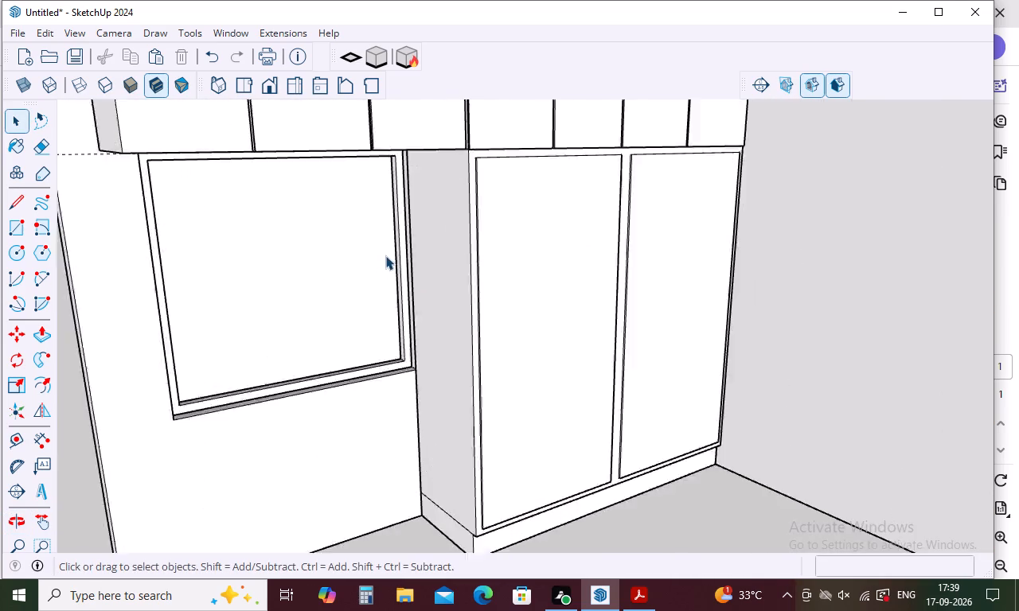
scroll(385, 255, "up", 2)
scroll(386, 255, "down", 4)
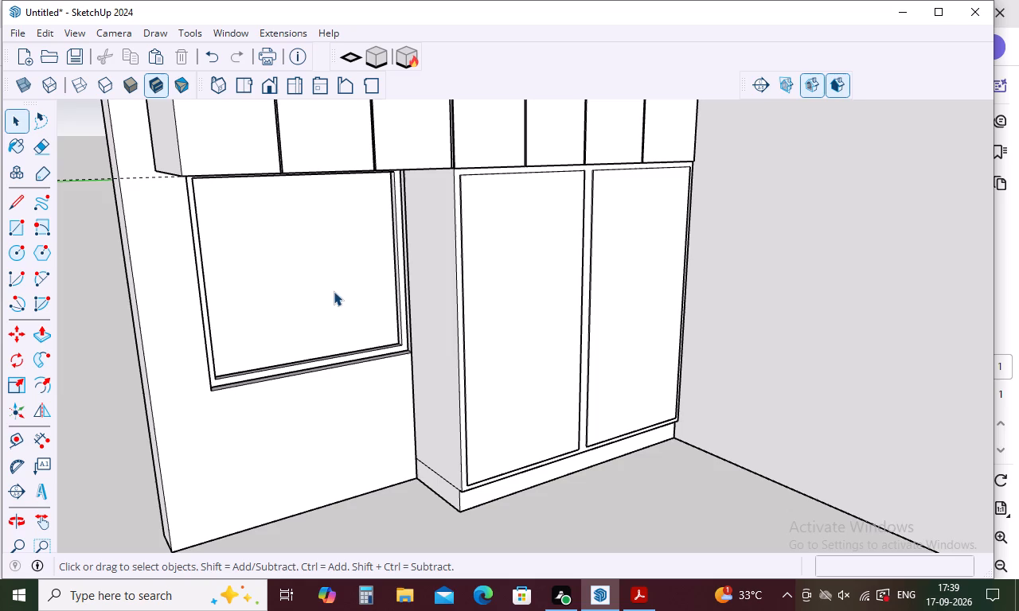
scroll(354, 281, "down", 8)
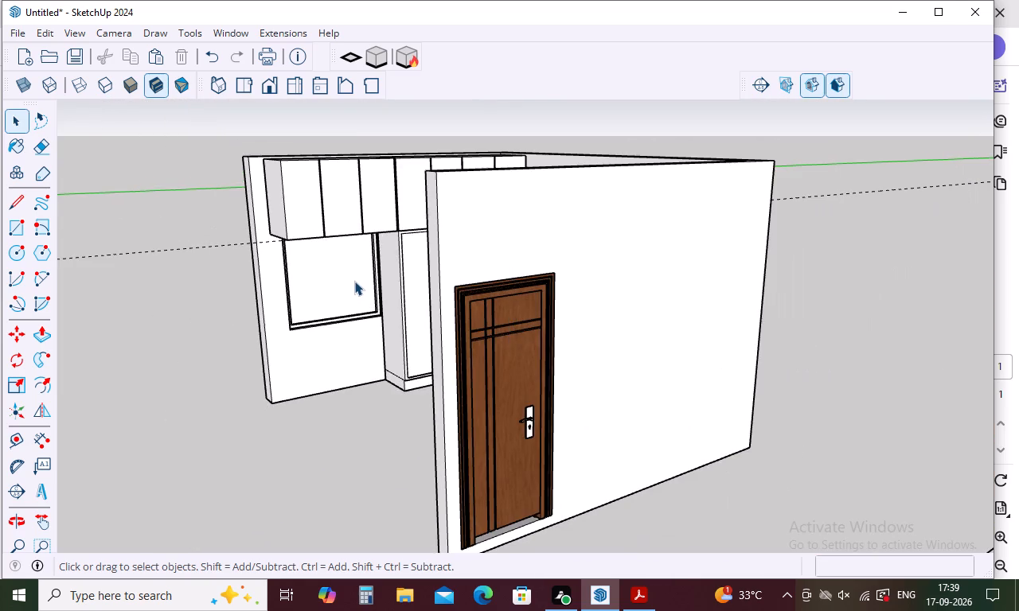
scroll(354, 281, "down", 11)
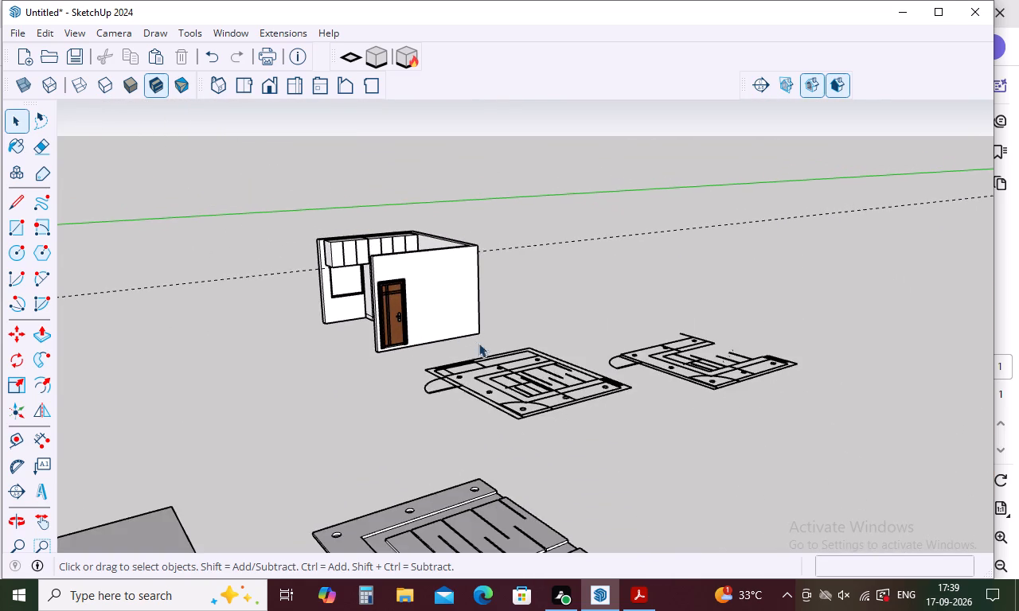
Draw a rectangle about 610 by 305 mm on the complete floor plan, in the inner wall corner beside the window and door swing.
scroll(491, 352, "up", 4)
middle_click_drag(491, 358, 361, 407)
scroll(464, 315, "up", 4)
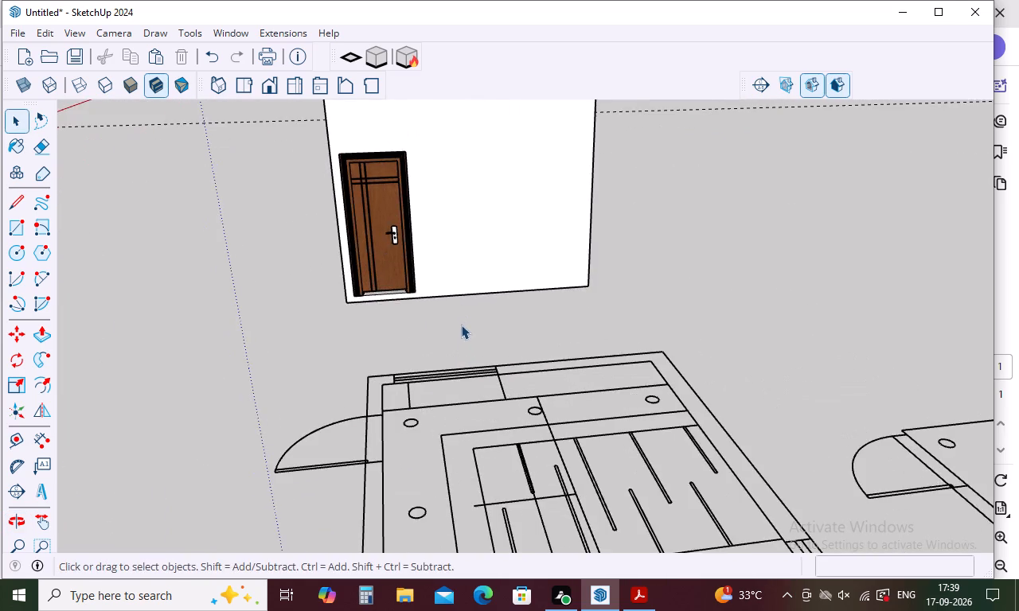
middle_click_drag(459, 328, 448, 403)
key("space")
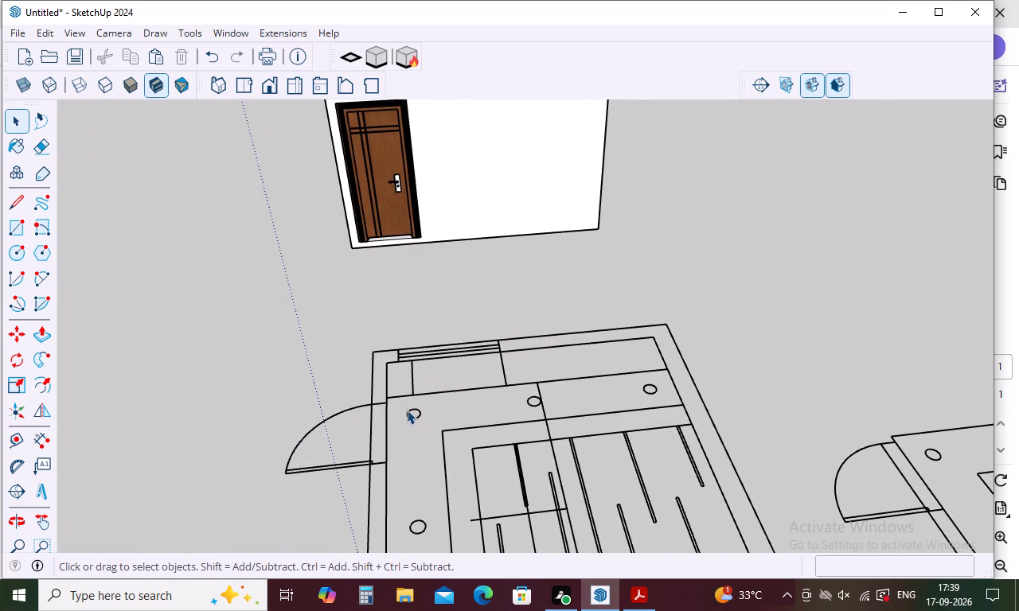
key("r")
left_click(387, 364)
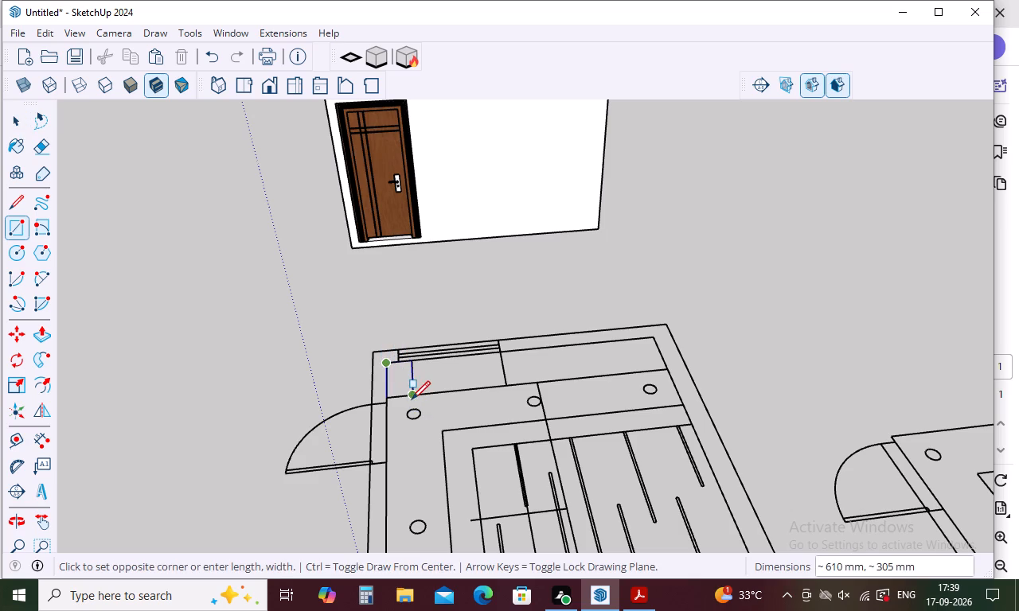
left_click(412, 399)
key("Escape")
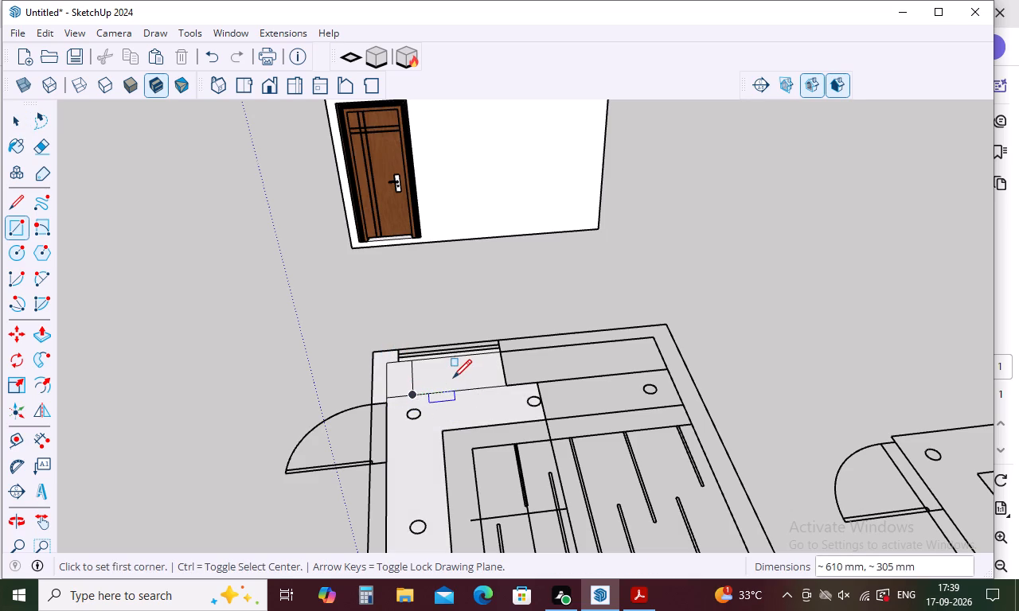
Copy the whole complete floor plan and paste it on the empty ground on the side away from the partly erased plan.
scroll(467, 341, "down", 8)
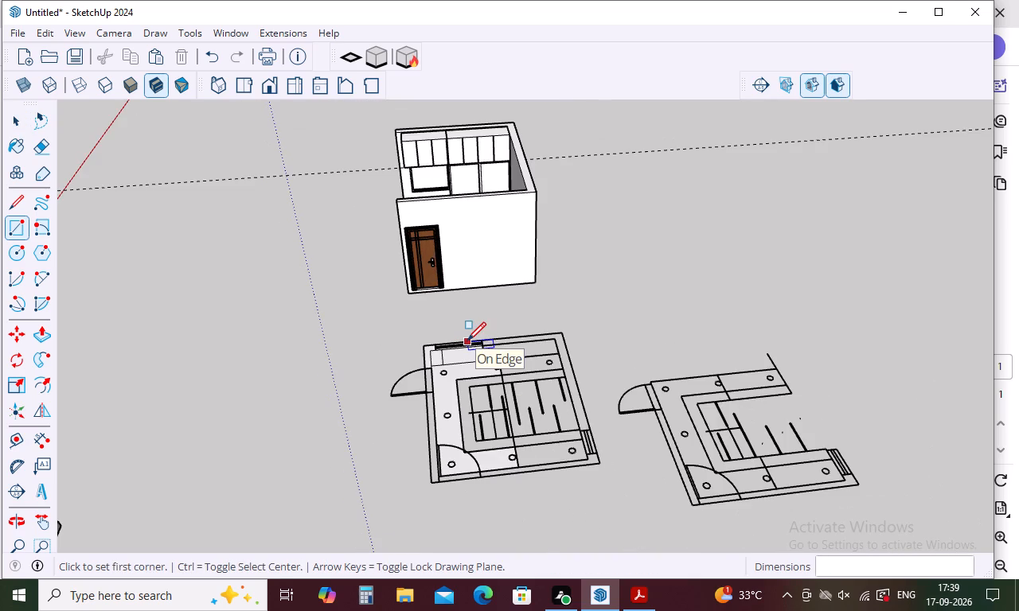
key("Escape")
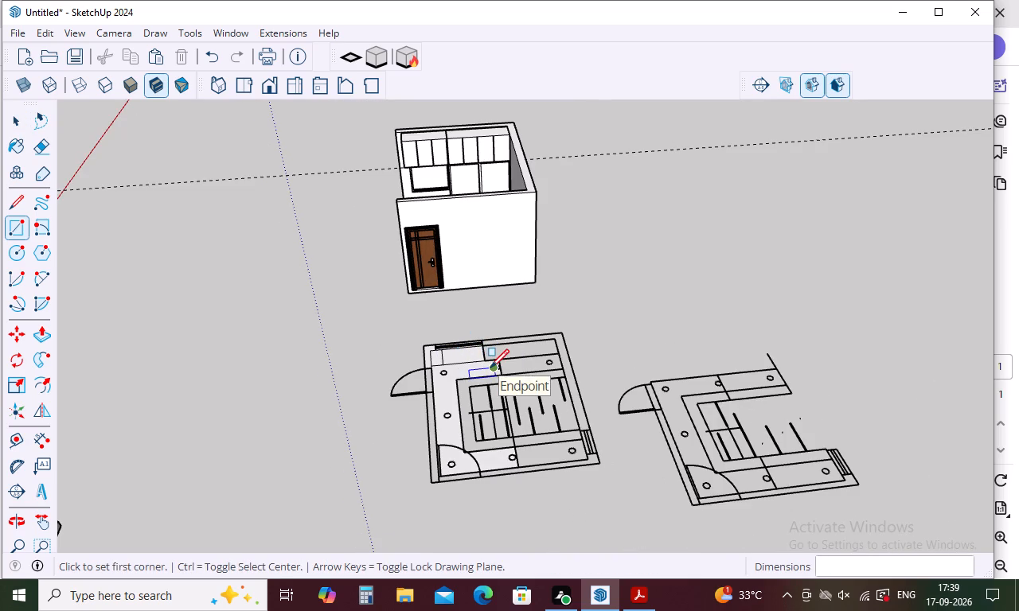
key("e")
key("Escape")
key("space")
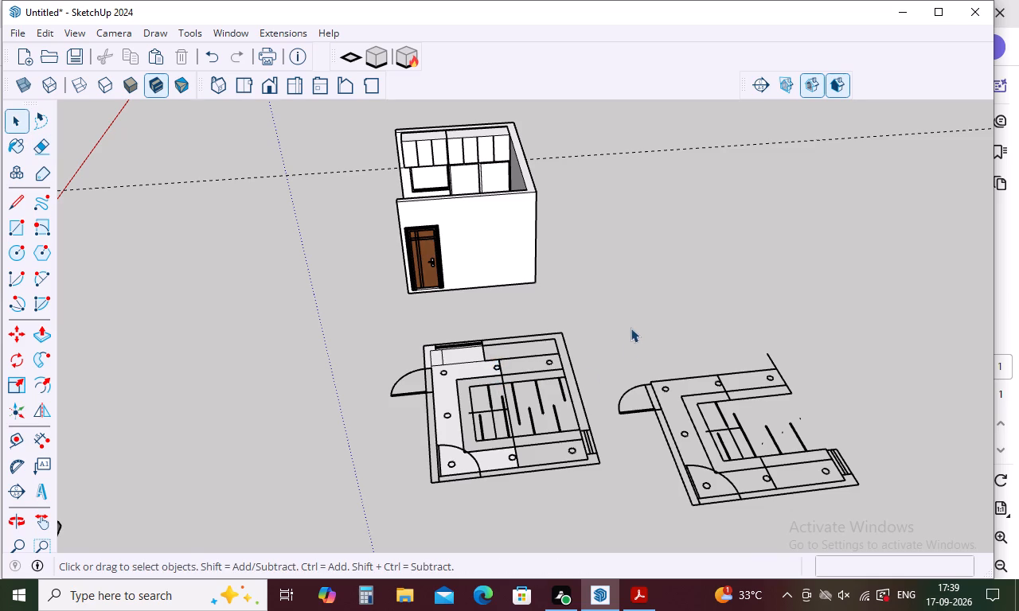
left_click(632, 313)
left_click_drag(596, 303, 365, 508)
key("ctrl+c")
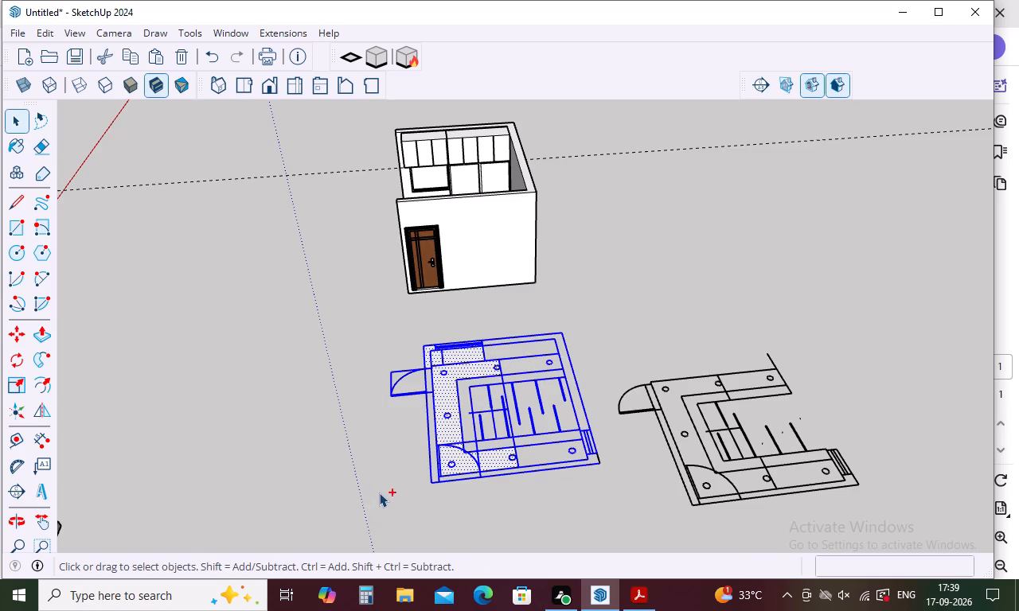
key("ctrl+v")
left_click(154, 332)
key("Escape")
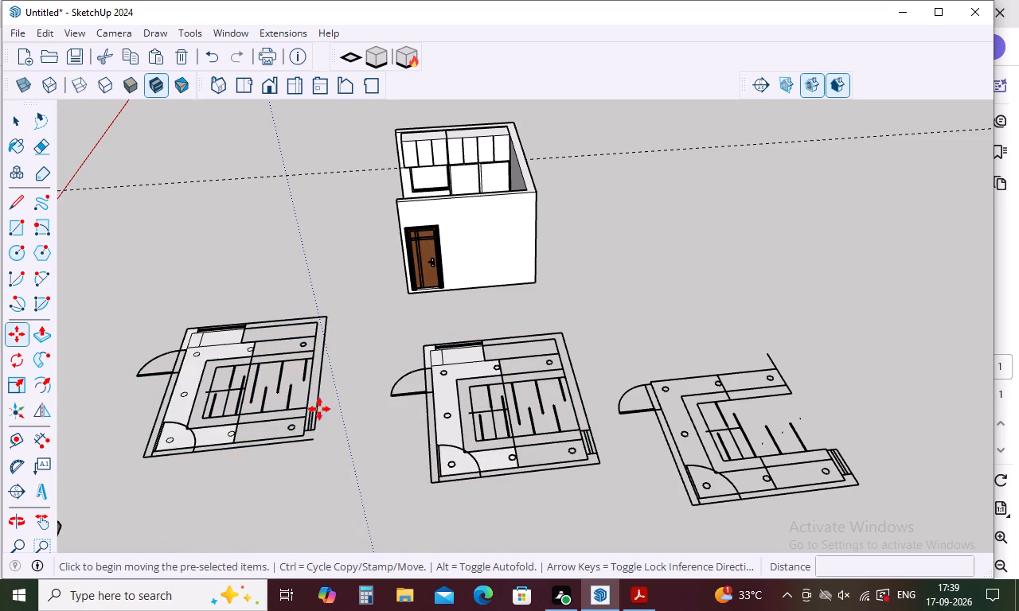
Erase the copied plan's far side walls, second window, corner arc and the wall lines opposite the first window.
middle_click_drag(497, 410, 603, 317)
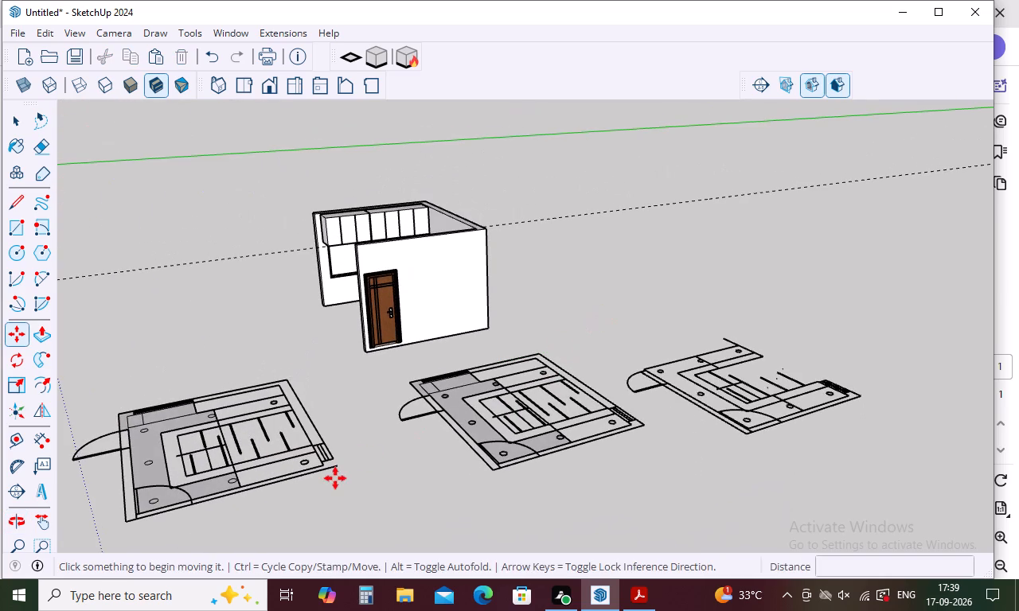
key("space")
scroll(346, 353, "down", 4)
middle_click_drag(321, 403, 306, 462)
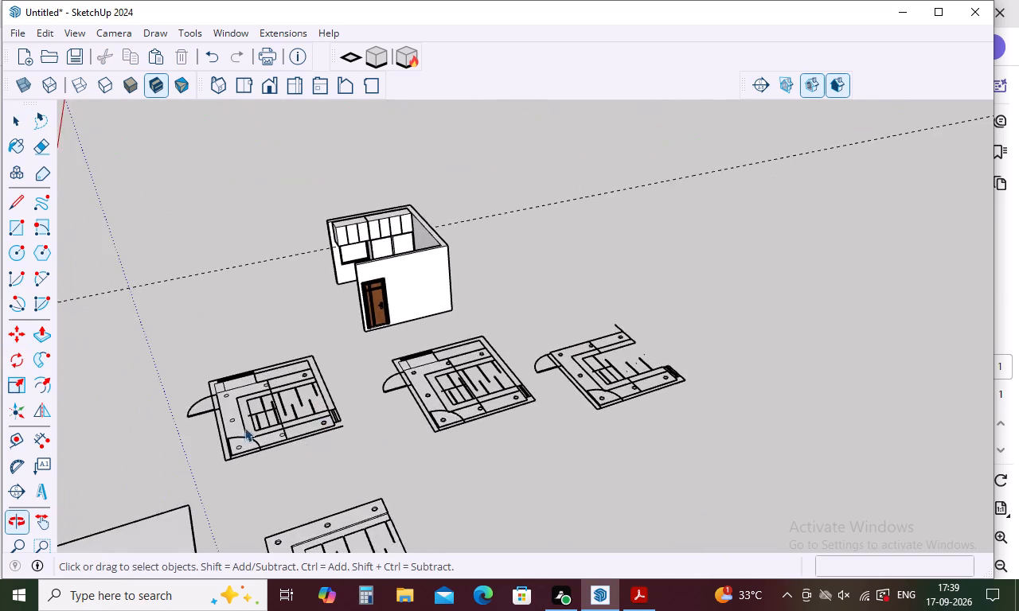
scroll(244, 424, "up", 4)
key("space")
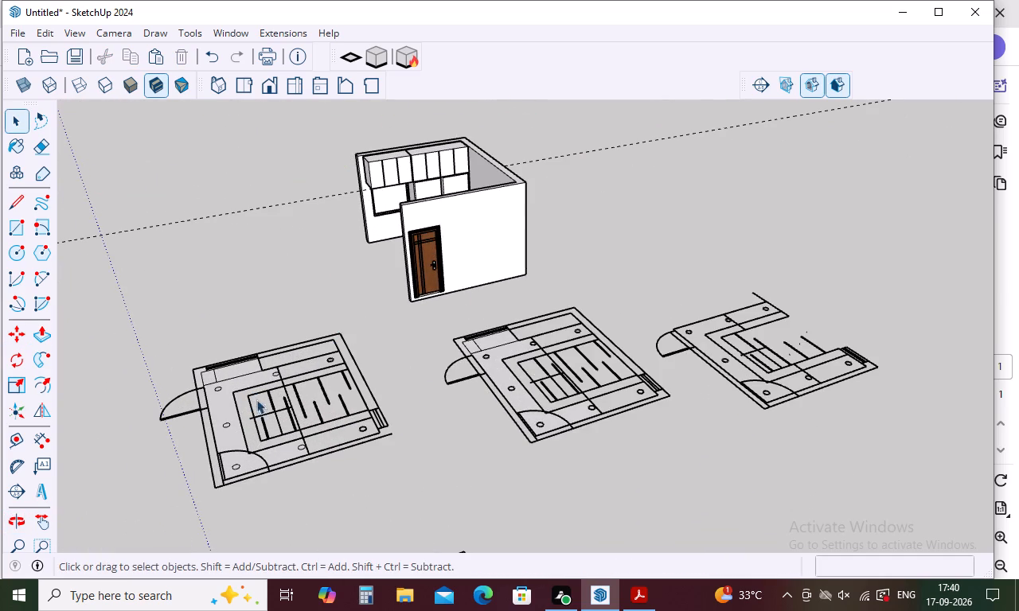
key("e")
left_click_drag(299, 334, 286, 431)
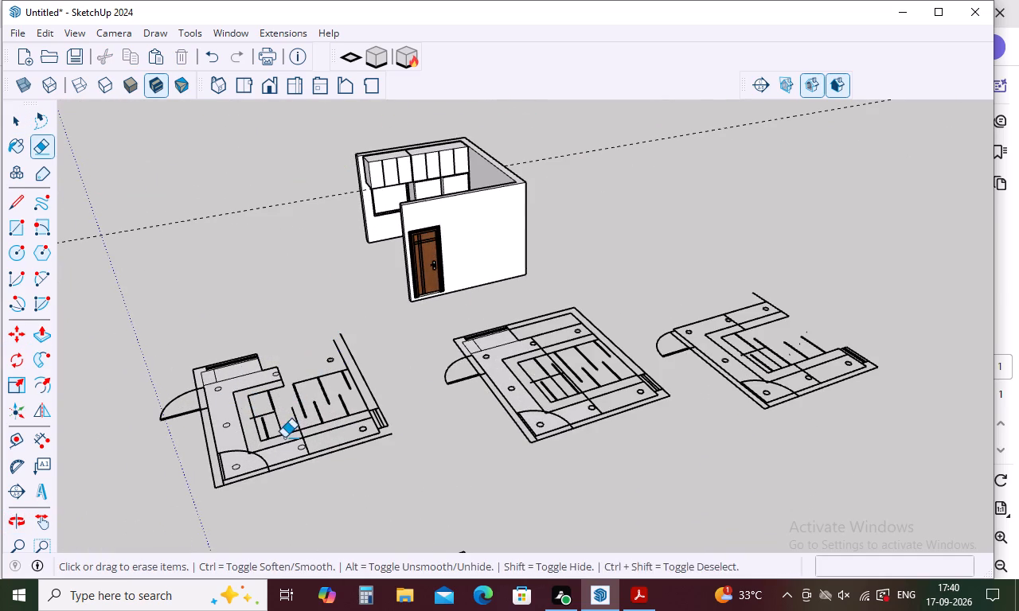
left_click_drag(396, 350, 200, 487)
left_click_drag(394, 413, 313, 478)
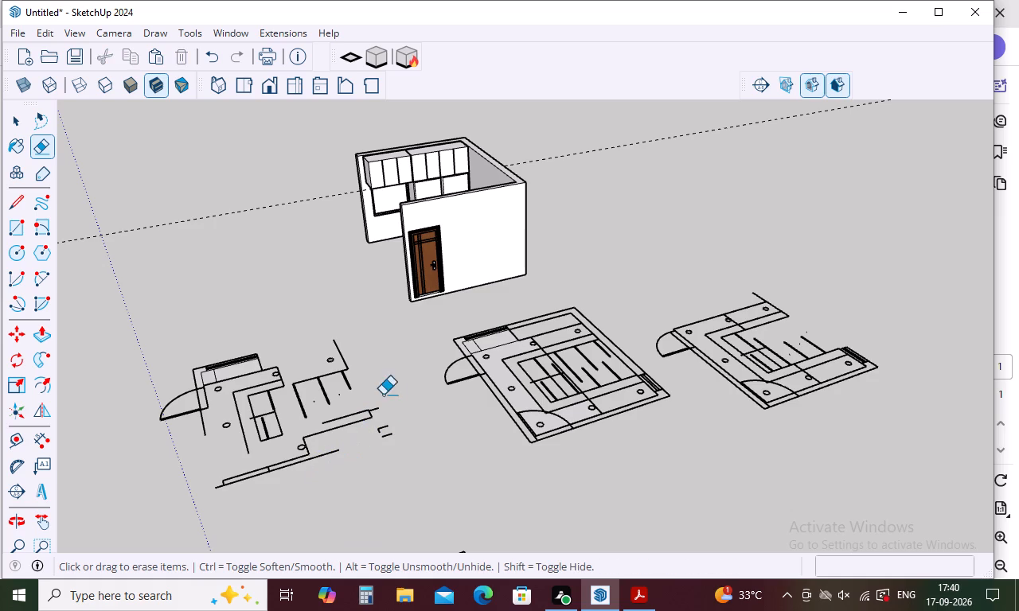
left_click_drag(383, 395, 385, 459)
left_click_drag(370, 400, 263, 479)
left_click_drag(381, 395, 380, 404)
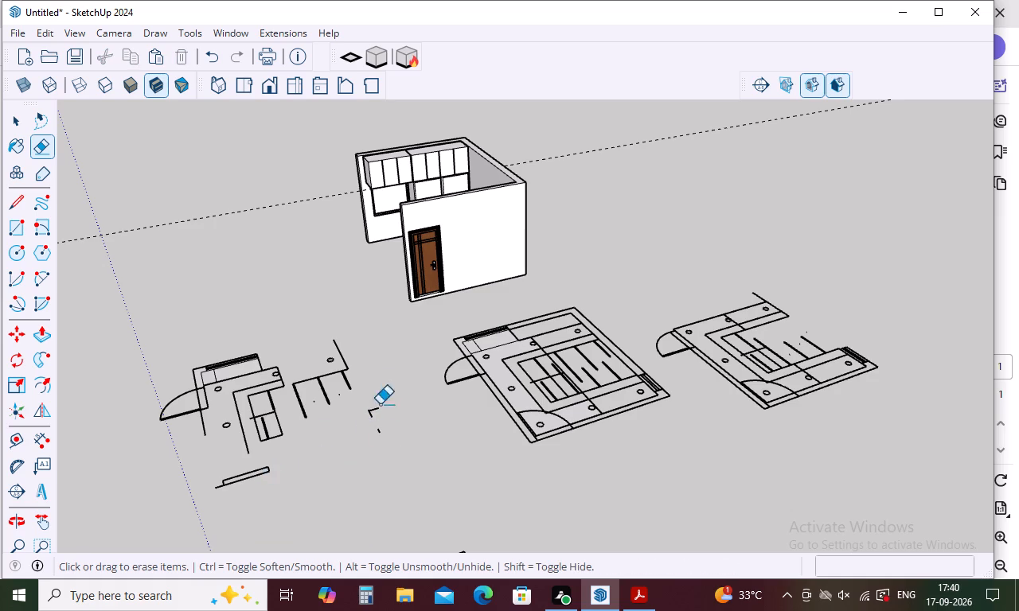
left_click_drag(380, 404, 352, 449)
left_click_drag(379, 429, 373, 446)
left_click_drag(378, 414, 312, 457)
left_click_drag(251, 465, 250, 465)
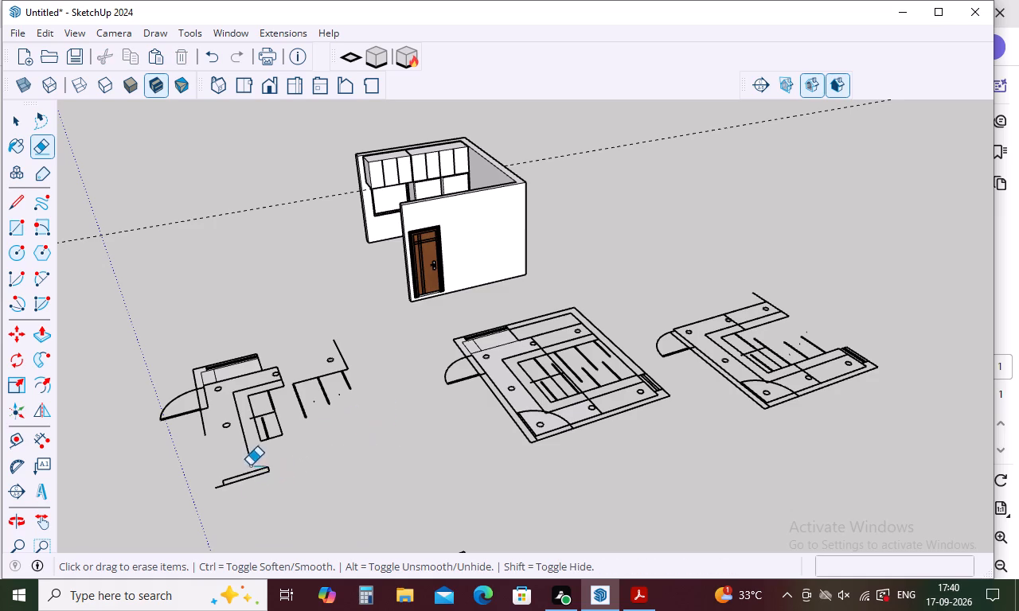
left_click_drag(250, 465, 247, 487)
Erase the copied plan's far-side ceiling outlines, light circle, thin strips and the stray fragments left around them.
scroll(200, 440, "up", 9)
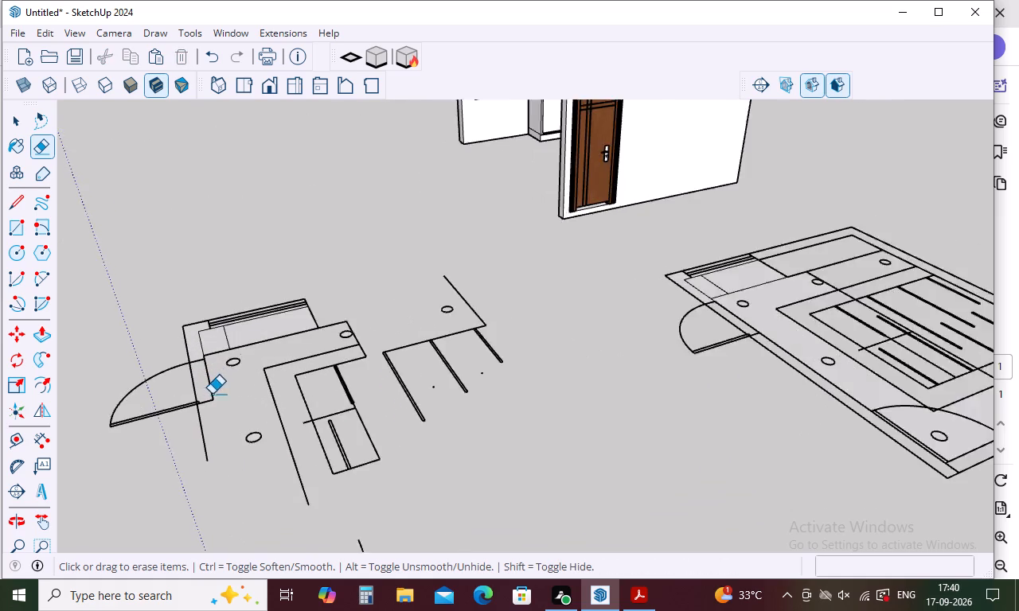
left_click_drag(368, 313, 338, 413)
left_click_drag(611, 282, 371, 417)
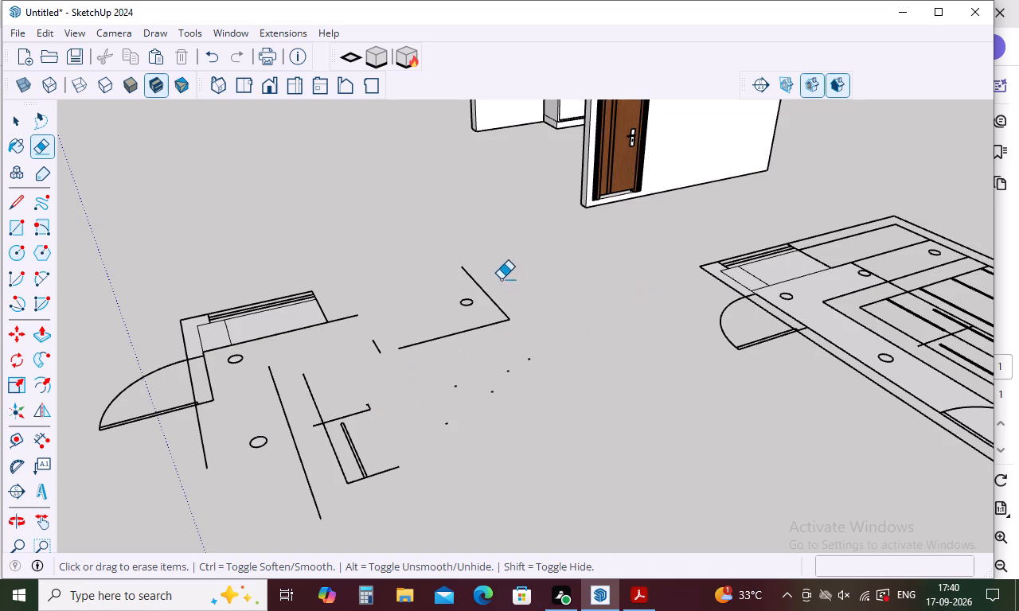
left_click_drag(501, 279, 412, 340)
left_click_drag(514, 352, 400, 422)
left_click_drag(564, 337, 415, 411)
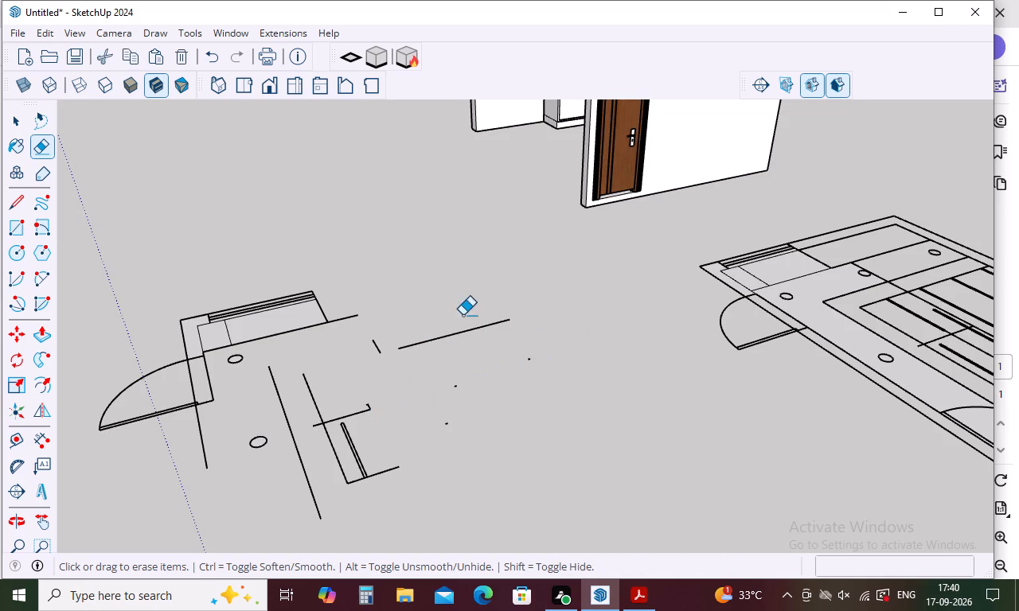
left_click_drag(463, 315, 336, 379)
left_click_drag(391, 337, 362, 368)
left_click_drag(405, 329, 407, 400)
left_click_drag(472, 366, 458, 411)
left_click_drag(468, 377, 439, 412)
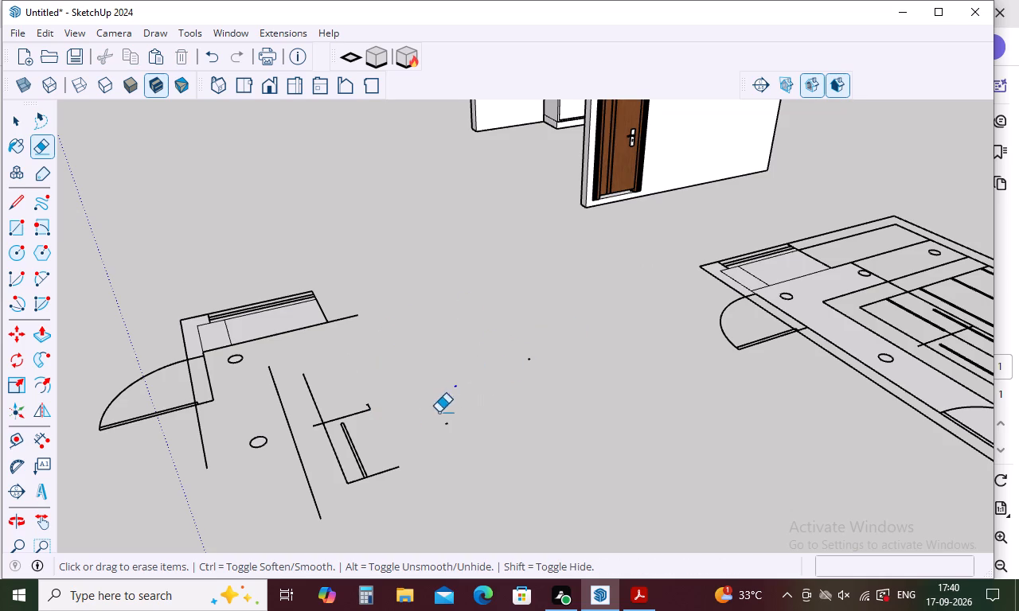
left_click_drag(439, 412, 438, 414)
left_click_drag(519, 357, 530, 372)
left_click_drag(533, 361, 516, 390)
left_click_drag(457, 419, 430, 445)
Erase the remaining inner panel lines and the light circle farther from the window on the copied plan.
left_click_drag(387, 399, 283, 488)
left_click_drag(379, 450, 361, 500)
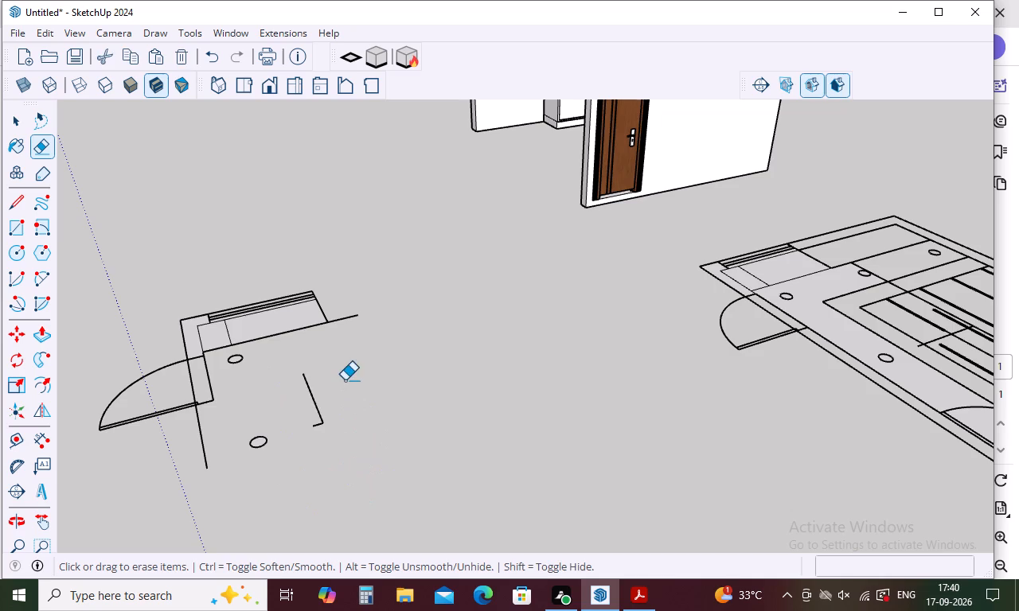
left_click_drag(345, 380, 260, 460)
left_click_drag(276, 417, 243, 476)
left_click_drag(315, 427, 318, 458)
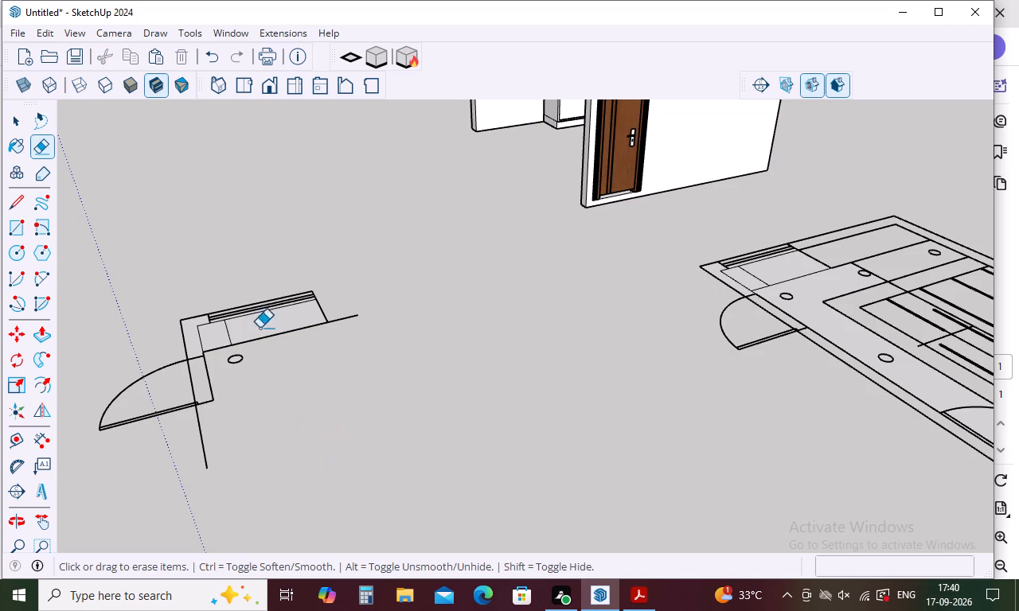
Erase the last light circle, the window lines and the outline beyond the small corner rectangle on the copied plan.
left_click_drag(237, 353, 234, 371)
left_click_drag(259, 281, 259, 381)
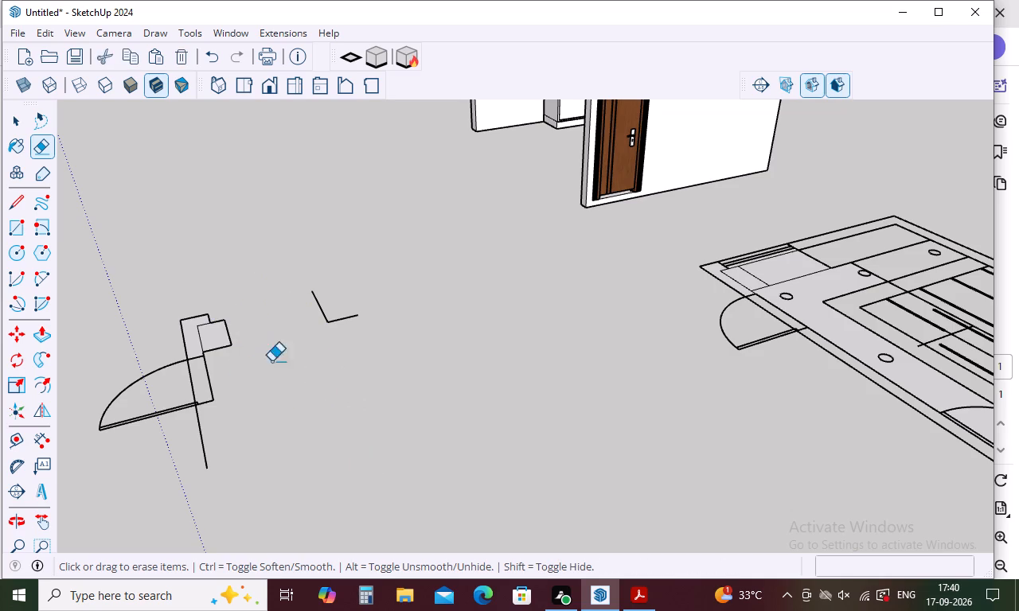
left_click_drag(333, 299, 292, 364)
left_click_drag(357, 310, 328, 356)
left_click_drag(334, 285, 297, 316)
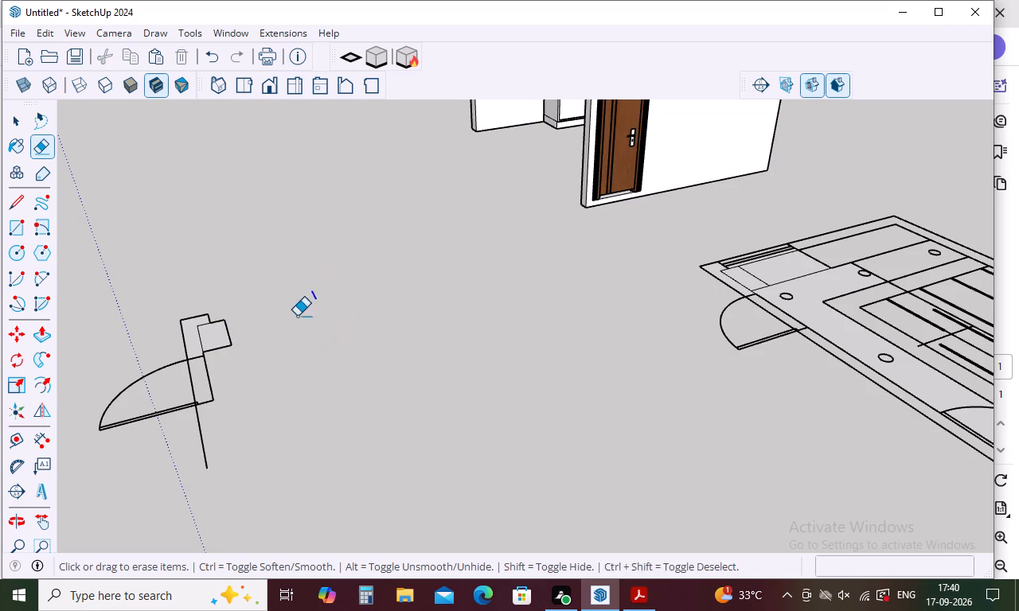
left_click_drag(297, 316, 296, 316)
Erase the wall outline and stray edge ends around the far end of the small corner rectangle on the copied plan.
left_click_drag(212, 317, 180, 327)
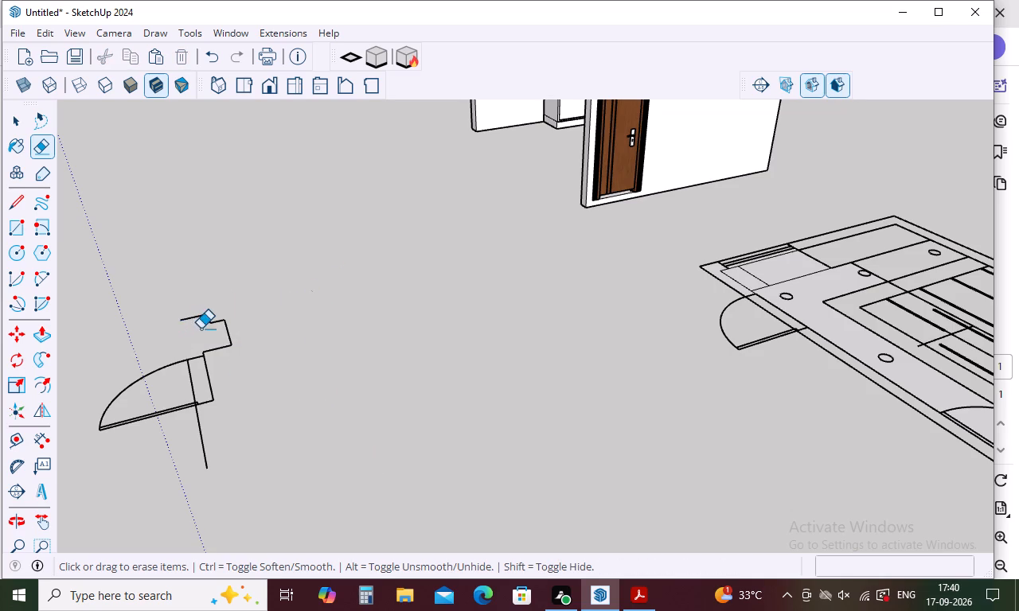
key("ctrl+z")
scroll(202, 312, "up", 4)
left_click(214, 322)
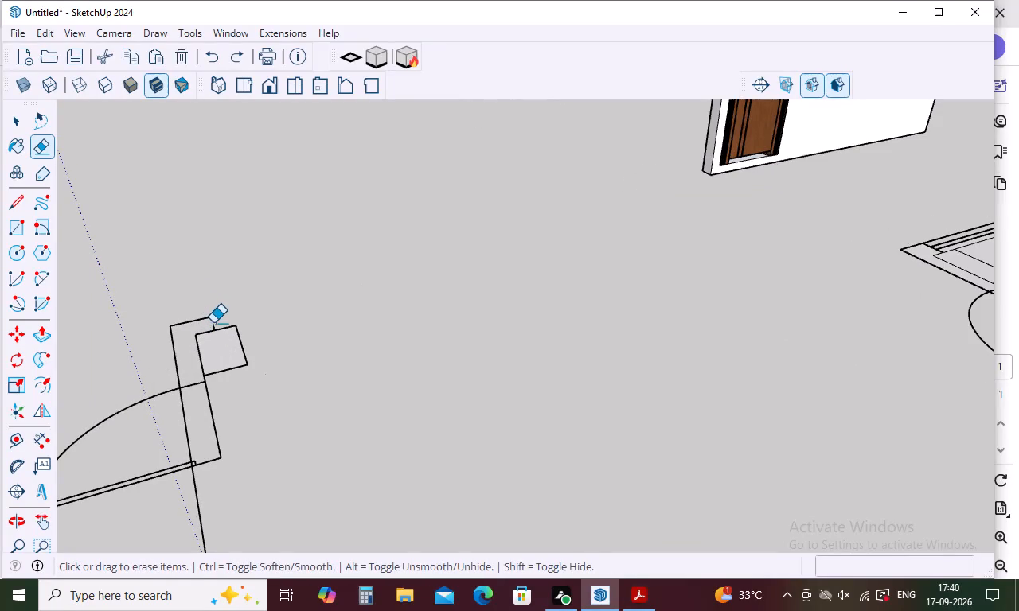
left_click(197, 318)
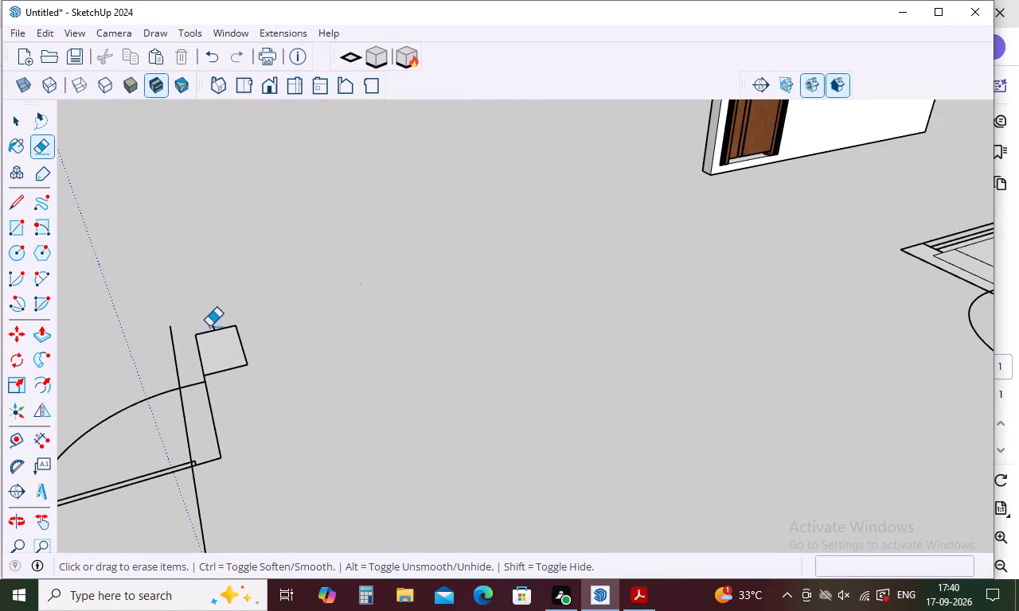
left_click_drag(182, 329, 167, 348)
scroll(200, 318, "up", 5)
middle_click_drag(214, 309, 218, 394)
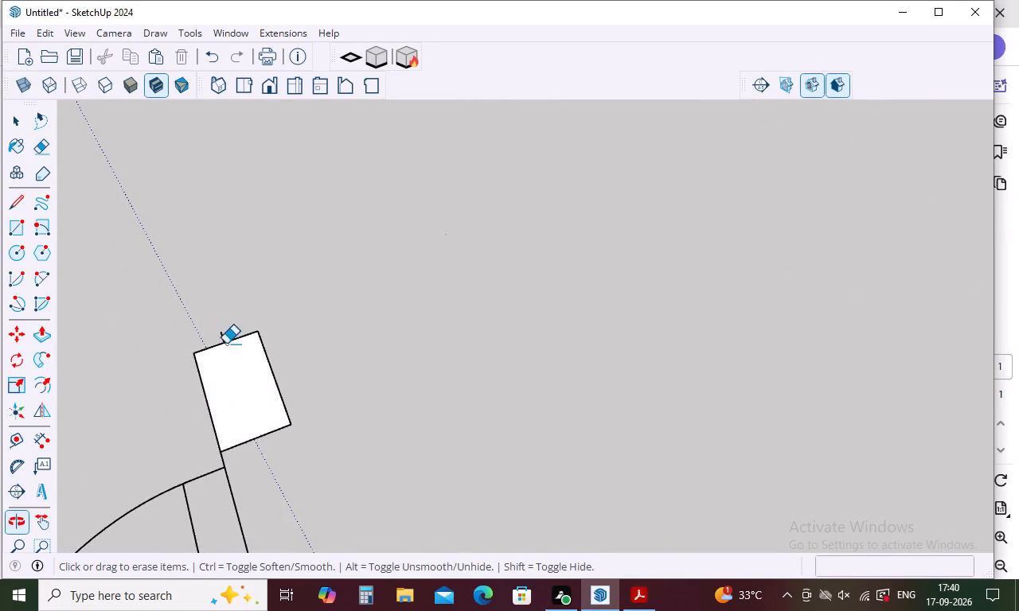
scroll(224, 336, "up", 10)
left_click_drag(225, 338, 202, 352)
scroll(311, 221, "down", 10)
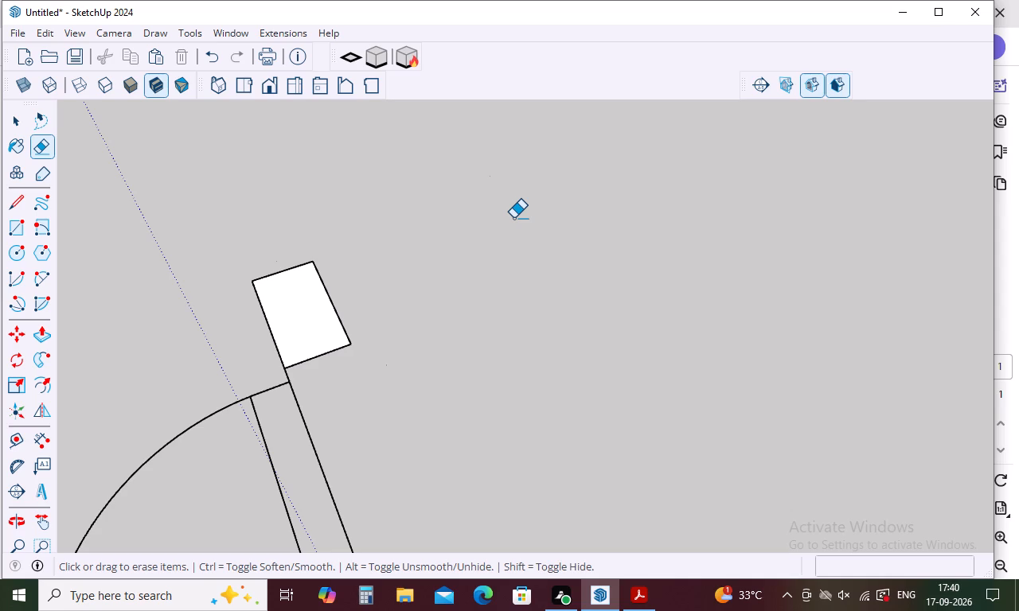
Erase the door swing arc, the wall lines beside it and the nearby leftover fragments, keeping the small rectangle.
left_click(299, 409)
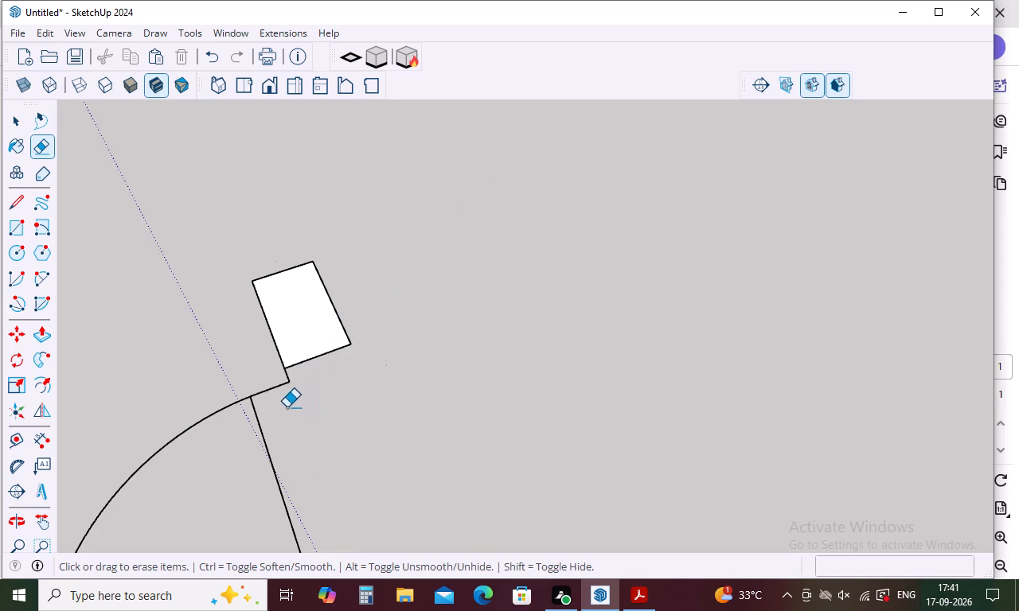
left_click(271, 391)
left_click(288, 380)
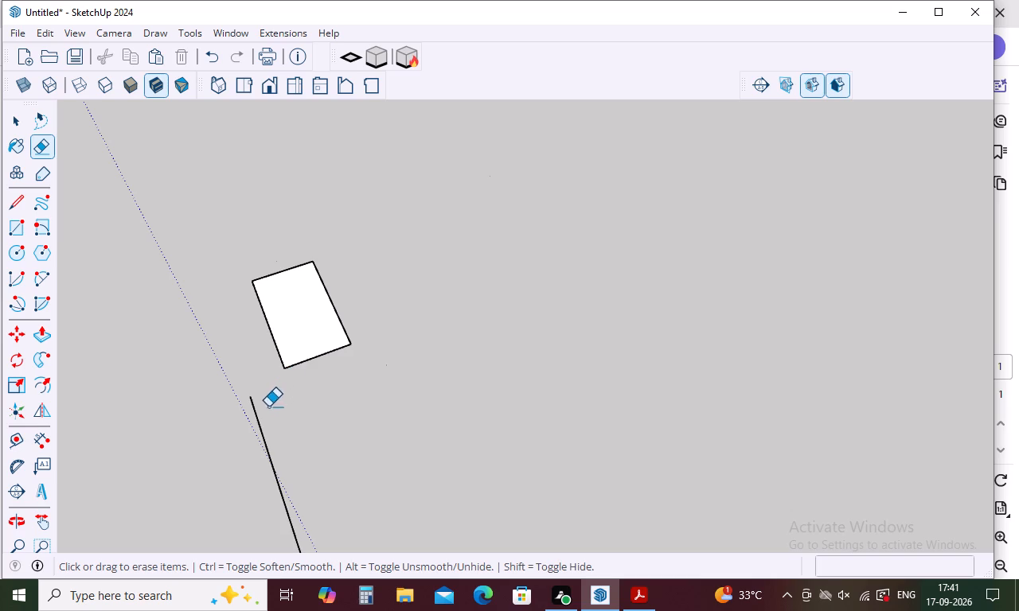
left_click_drag(266, 407, 243, 423)
scroll(353, 308, "down", 10)
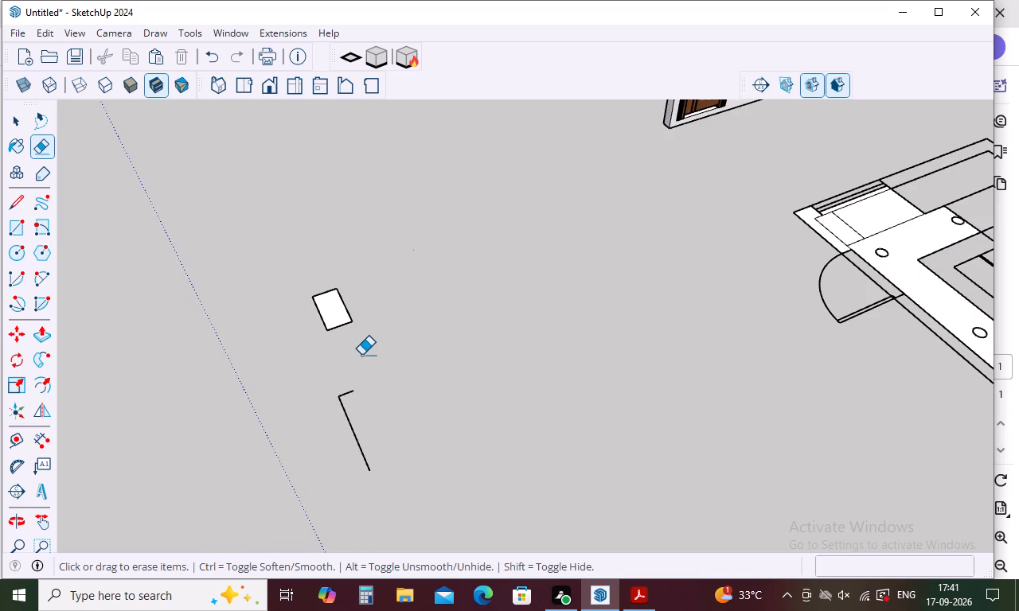
left_click_drag(346, 406, 338, 411)
left_click_drag(346, 395, 334, 403)
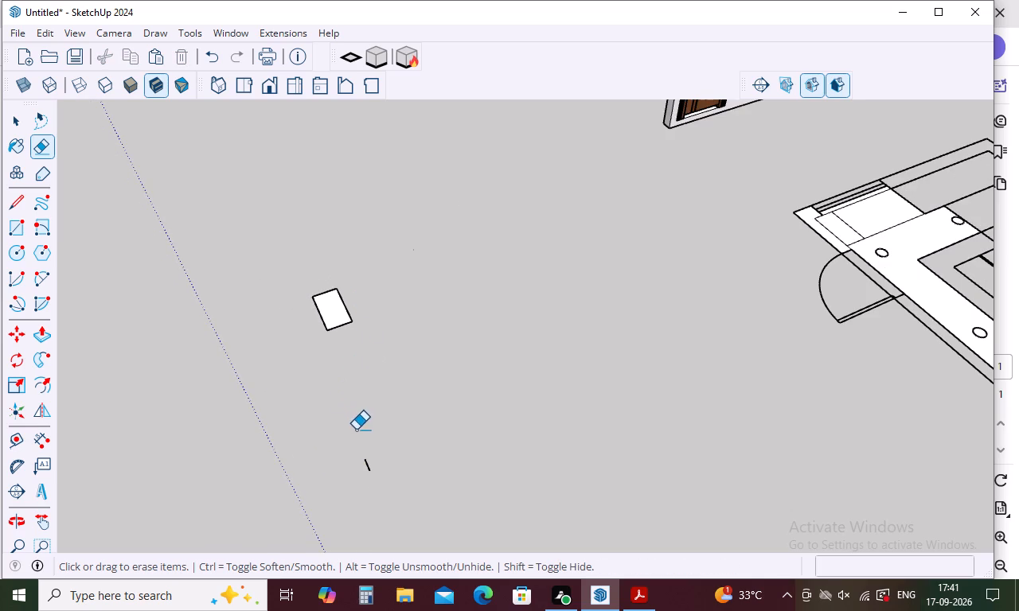
left_click_drag(373, 461, 349, 478)
Extrude the isolated small rectangle 7' upward with Push/Pull to form the tall corner unit.
scroll(359, 337, "down", 5)
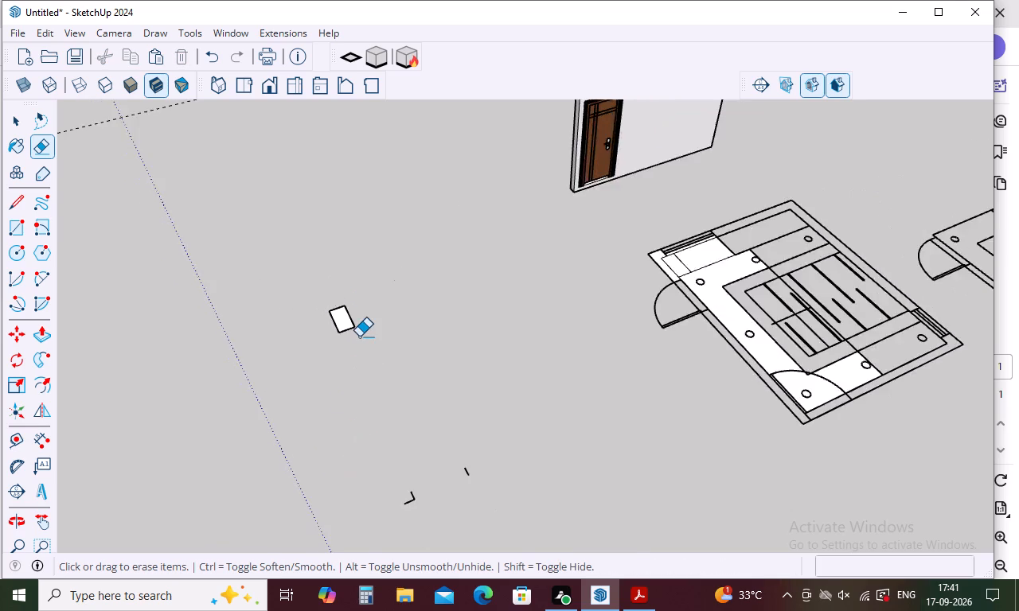
scroll(359, 337, "down", 8)
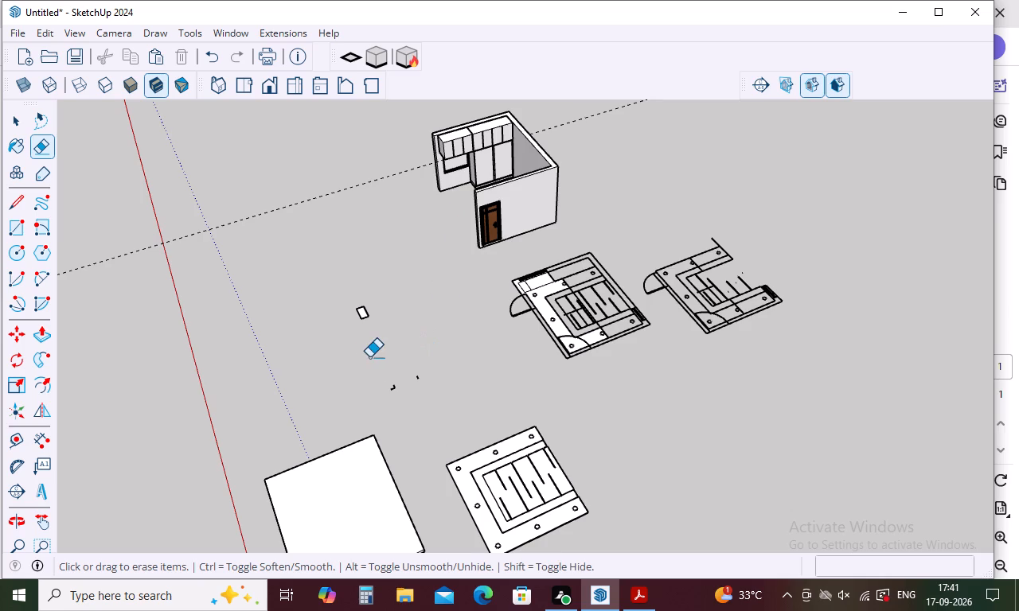
middle_click_drag(361, 357, 310, 378)
scroll(364, 248, "up", 6)
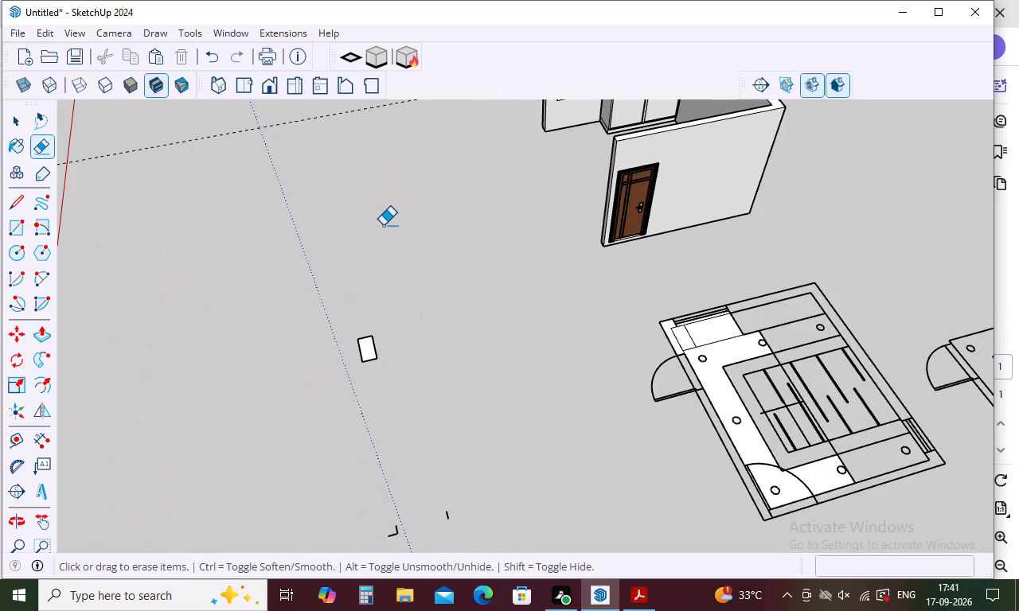
key("Escape")
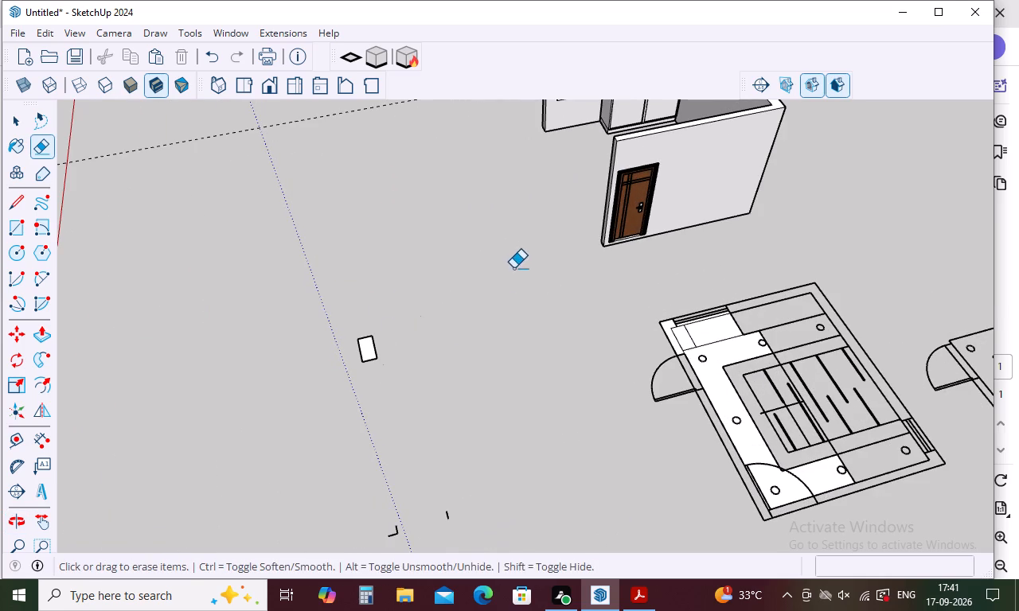
key("p")
left_click(364, 353)
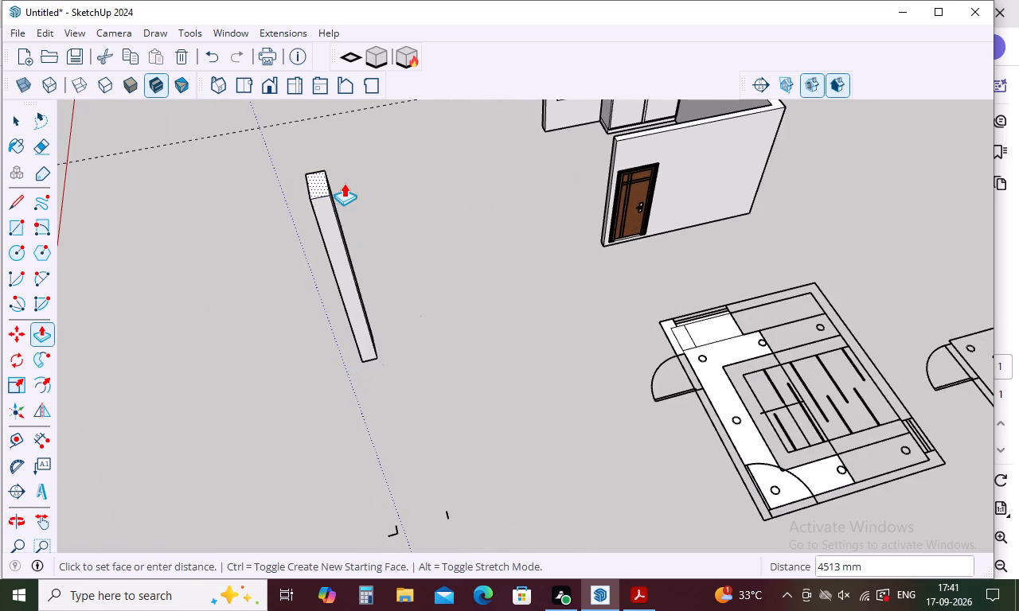
scroll(344, 183, "down", 3)
middle_click_drag(392, 204, 405, 146)
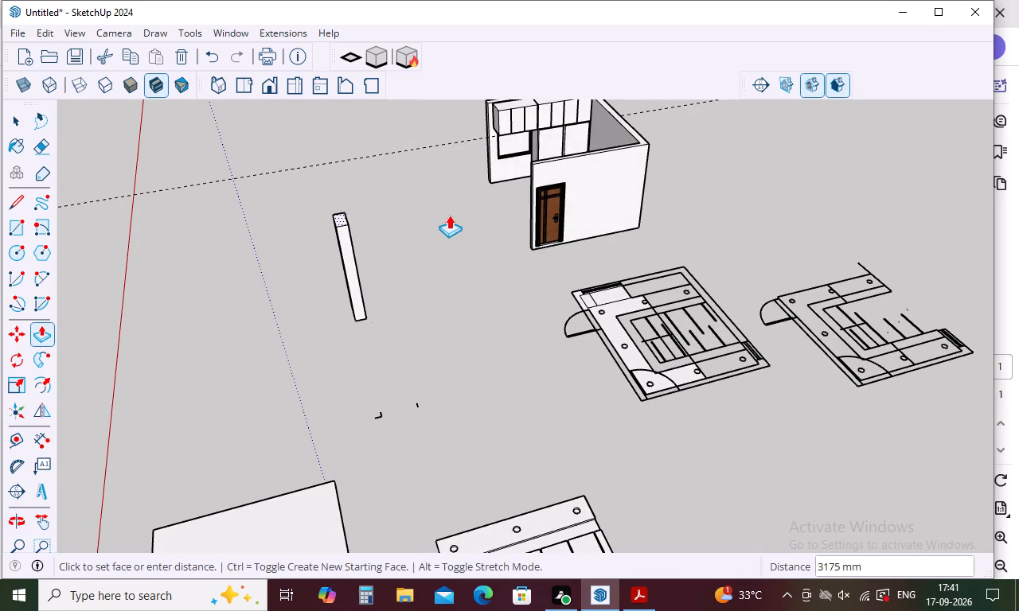
key("7")
key("apostrophe")
key("Return")
key("space")
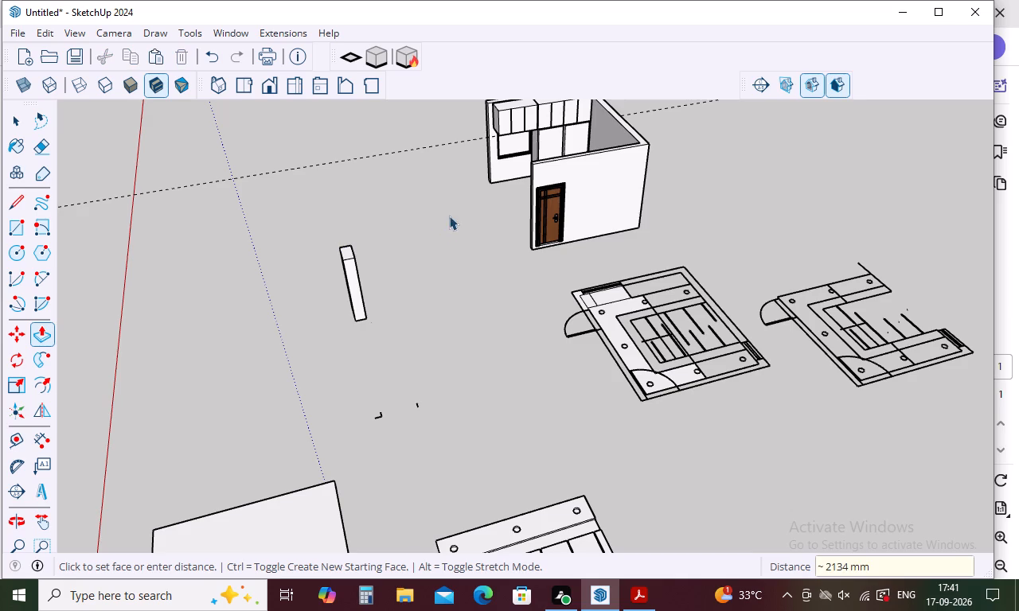
Draw three horizontal lines across the tall unit's front face, dividing it into four roughly equal sections.
middle_click_drag(360, 304, 357, 228)
scroll(367, 256, "up", 3)
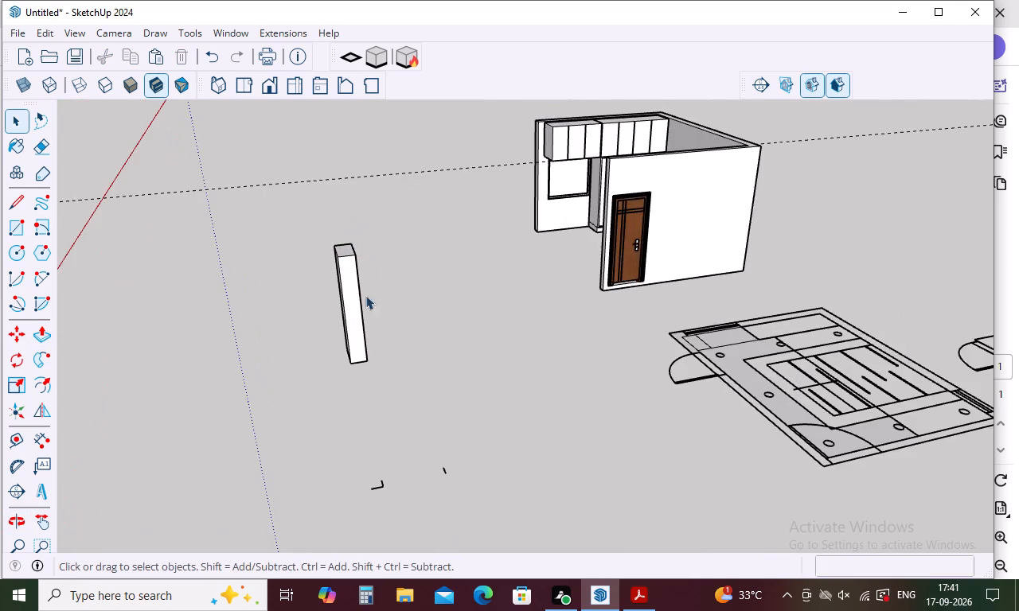
scroll(349, 332, "up", 3)
scroll(342, 397, "up", 3)
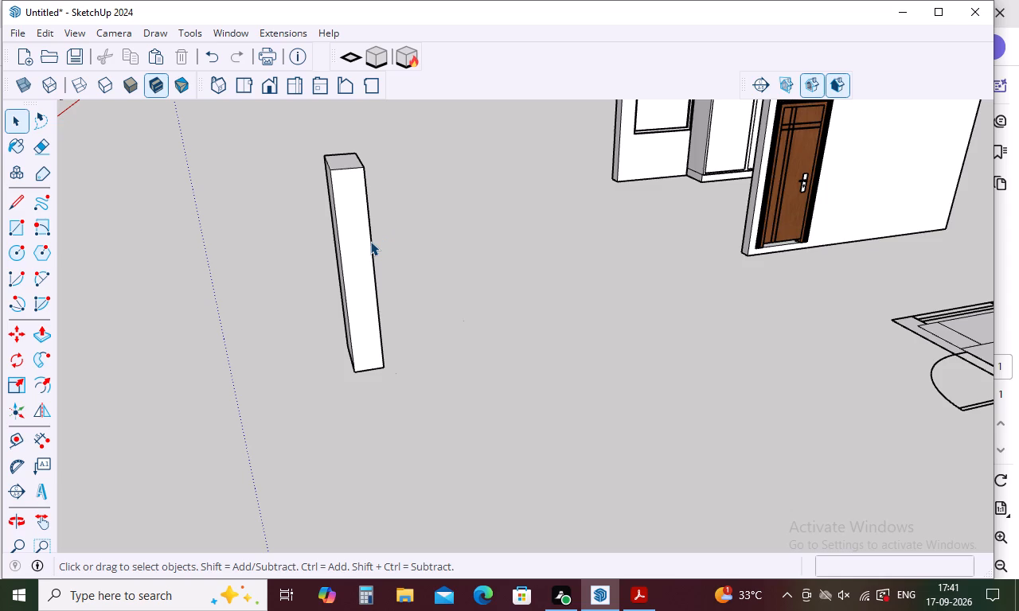
key("Escape")
middle_click_drag(361, 337, 314, 312)
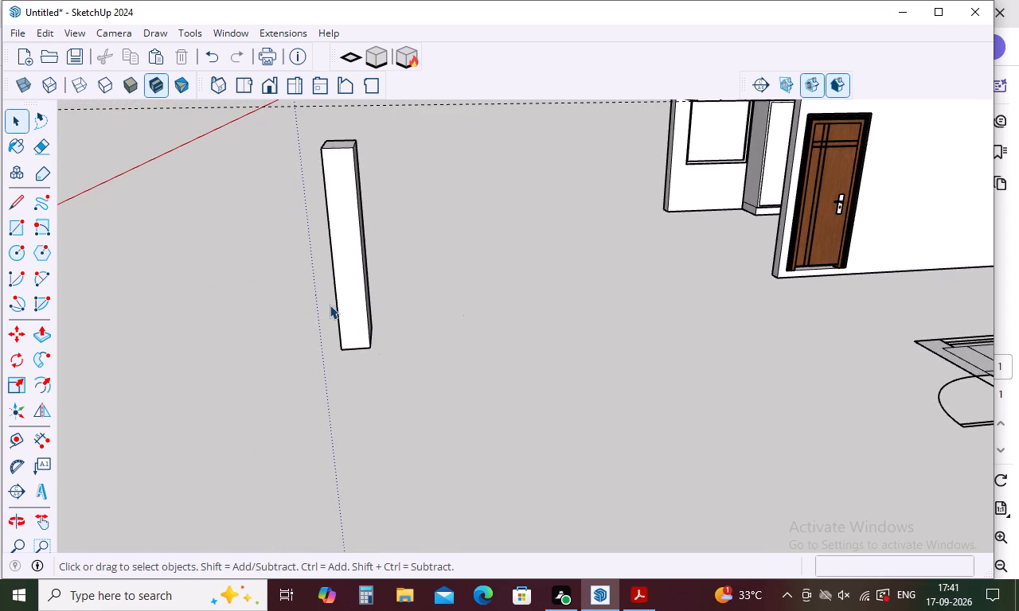
key("l")
left_click(328, 200)
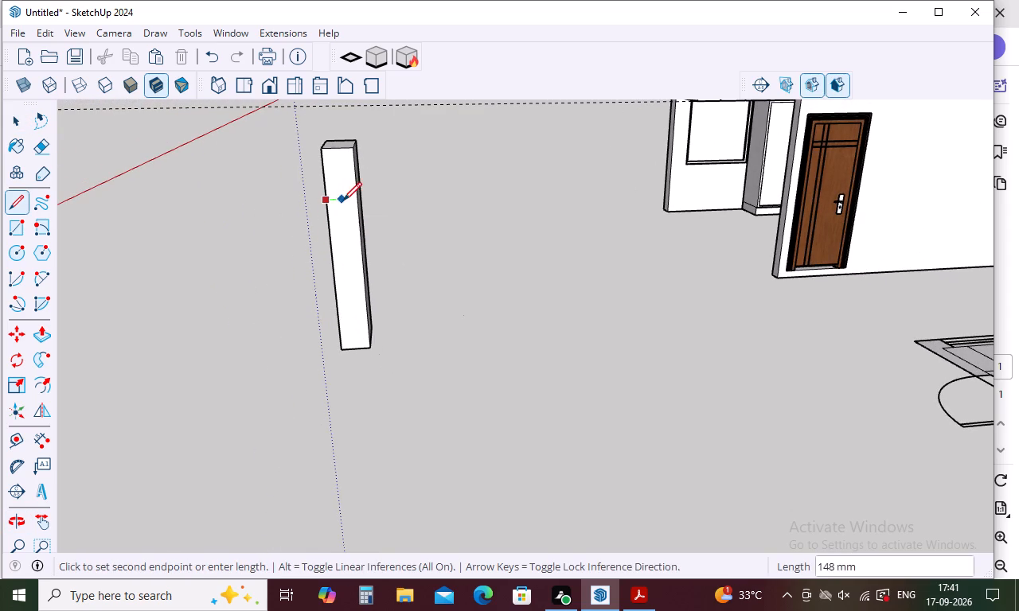
left_click(354, 197)
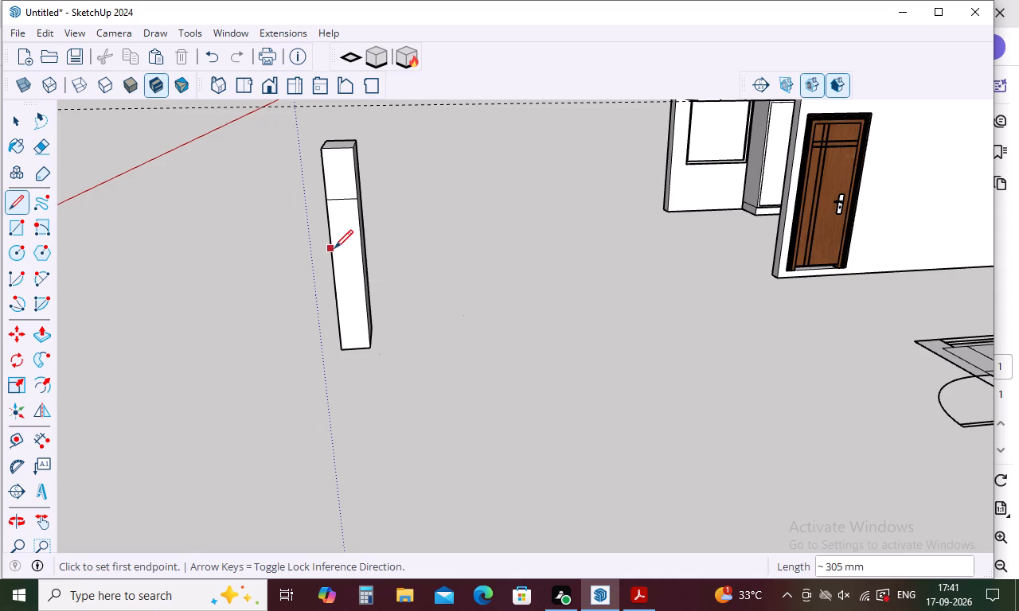
left_click(334, 248)
left_click(357, 244)
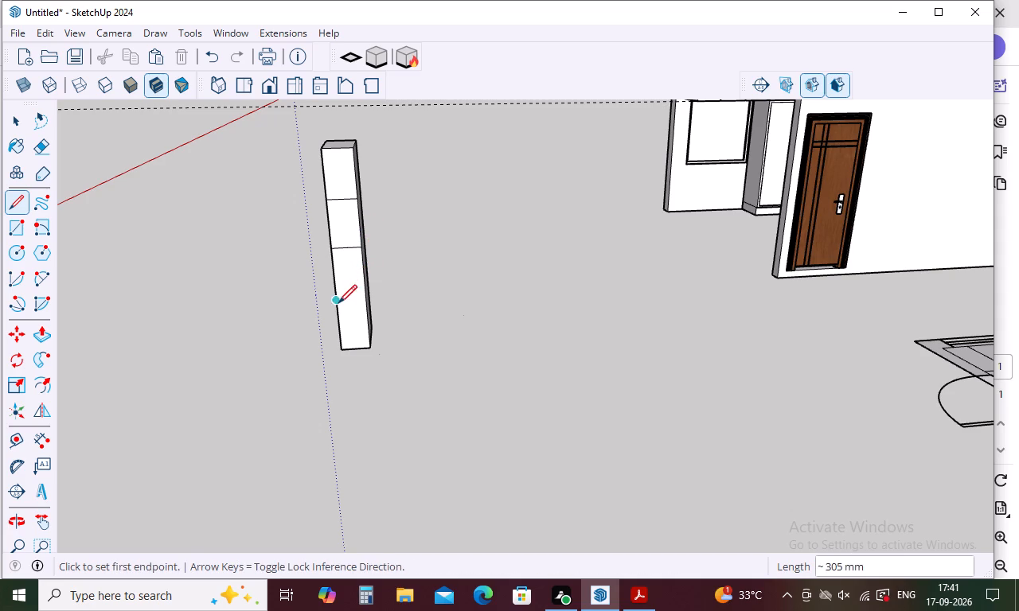
left_click(338, 304)
left_click(362, 299)
key("Escape")
Offset the outline of the front face's top section inward by about 22 mm.
key("f")
left_click(335, 171)
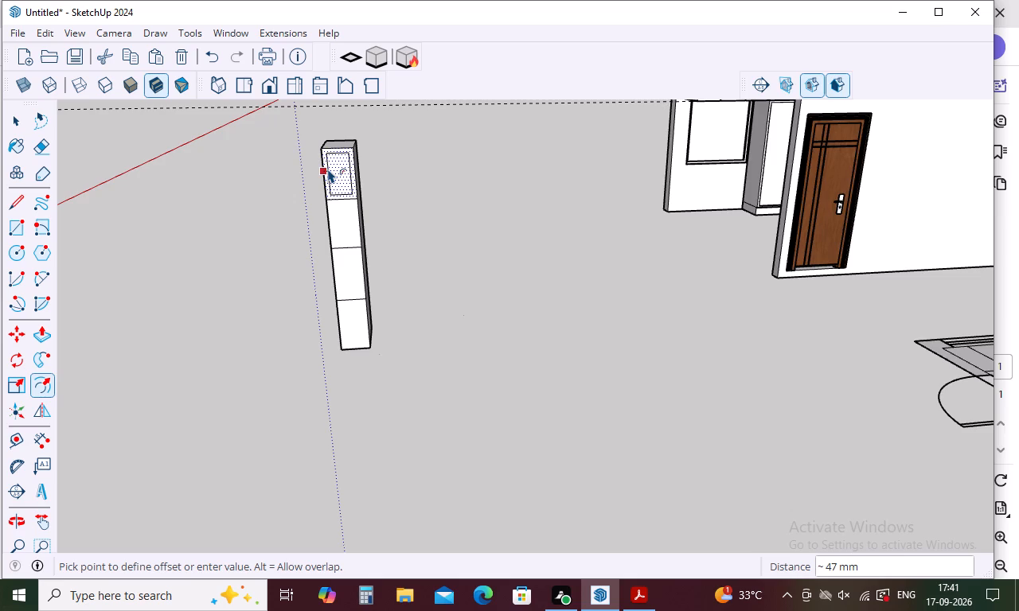
scroll(327, 168, "up", 5)
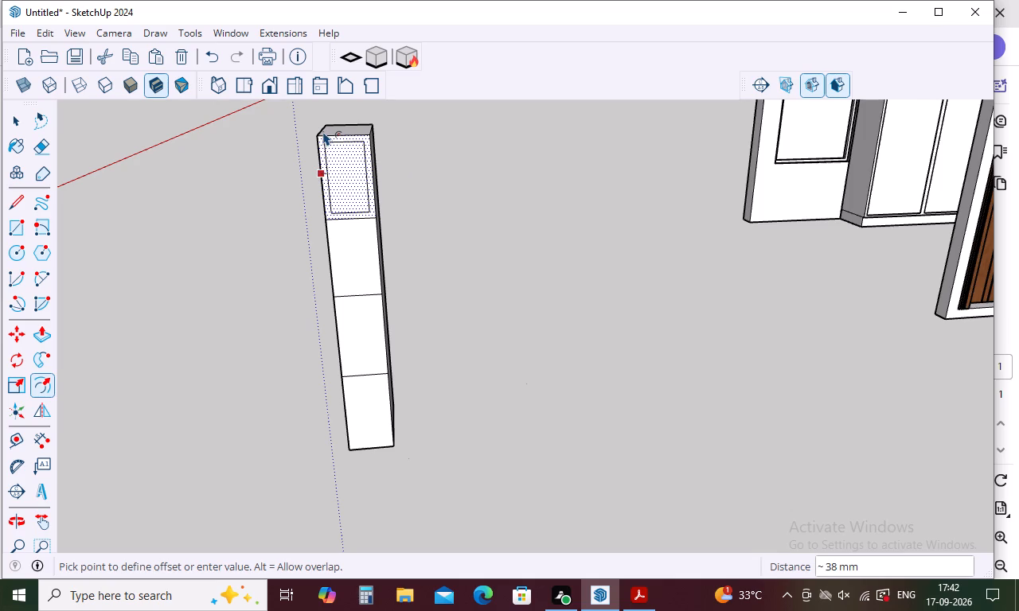
scroll(323, 131, "up", 9)
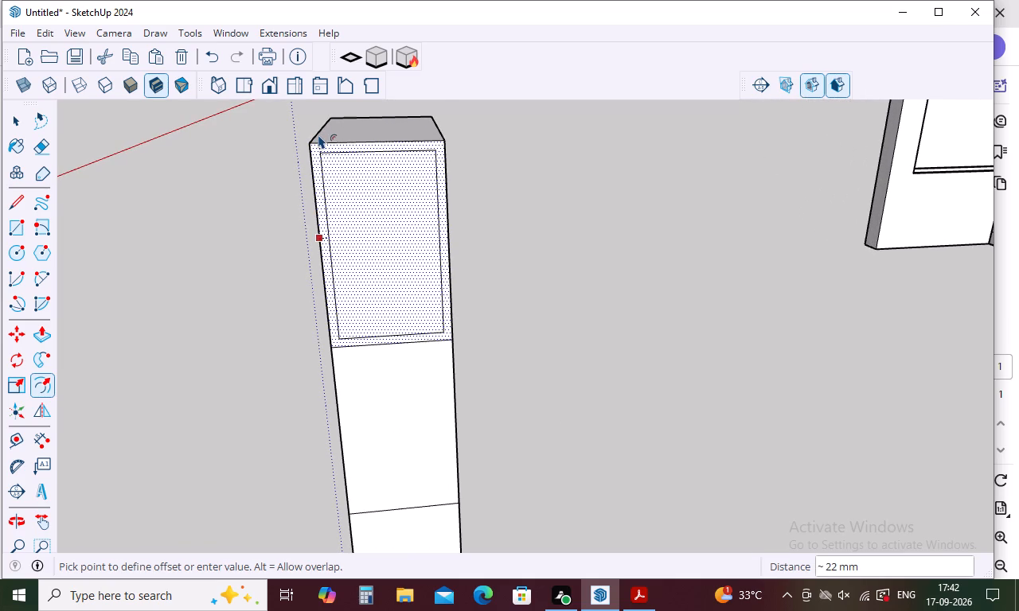
left_click(318, 134)
Repeat the same inward offset on the three lower sections of the tall unit's front face.
scroll(353, 137, "down", 6)
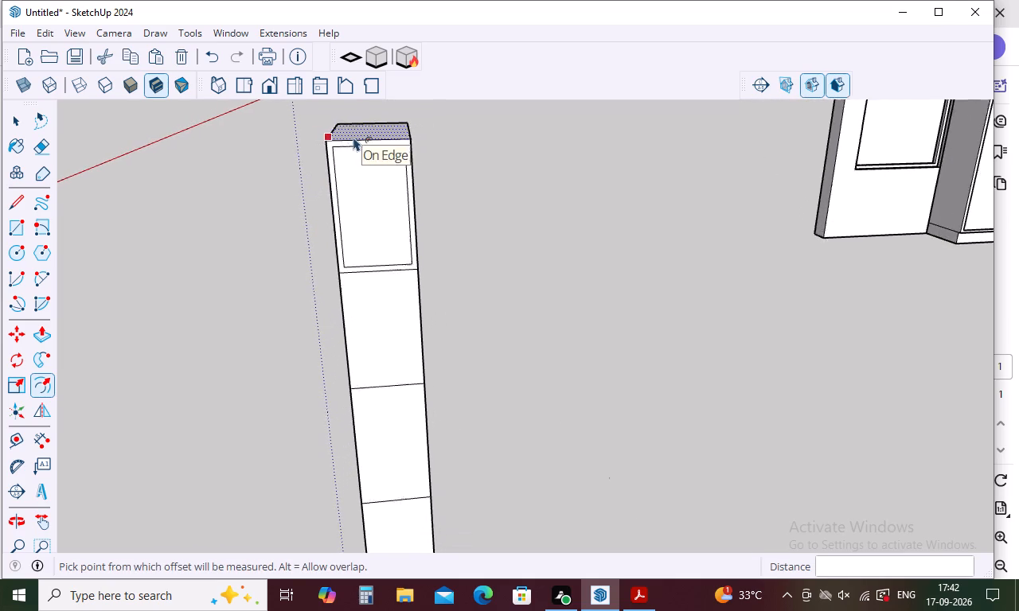
scroll(353, 137, "down", 5)
double_click(357, 246)
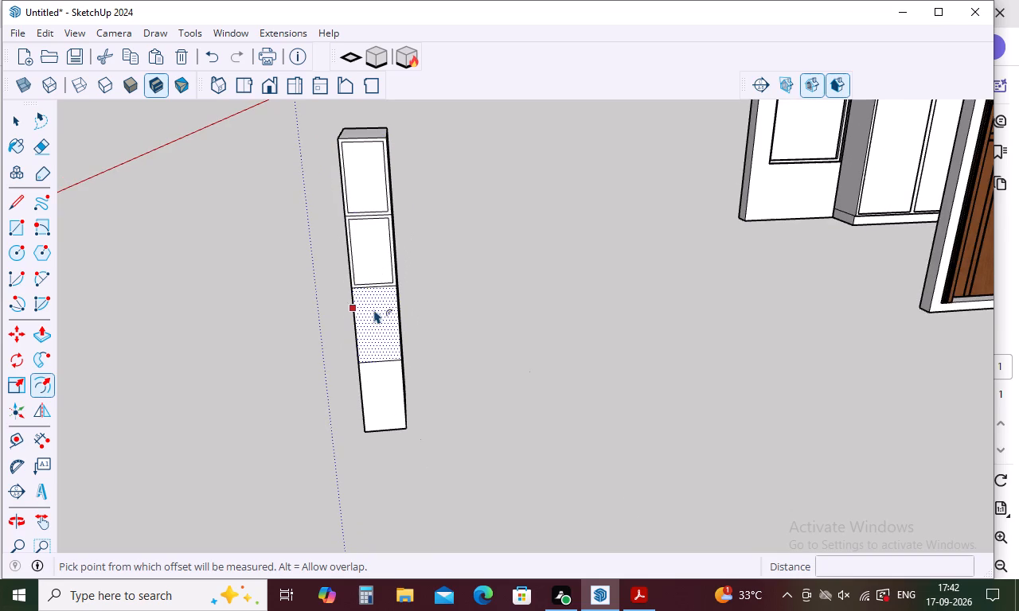
double_click(375, 311)
double_click(373, 399)
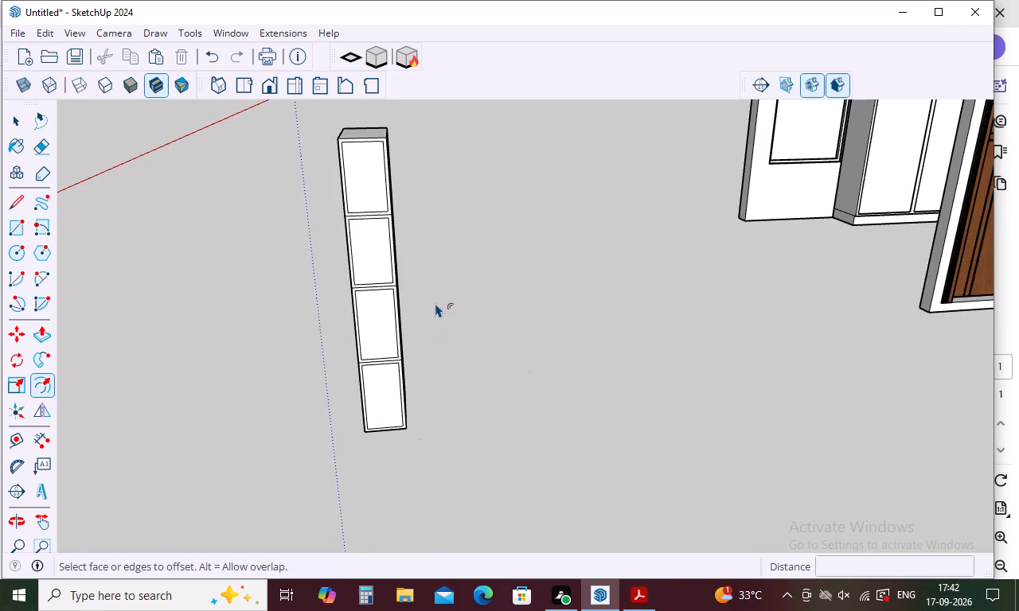
key("Escape")
left_click(377, 321)
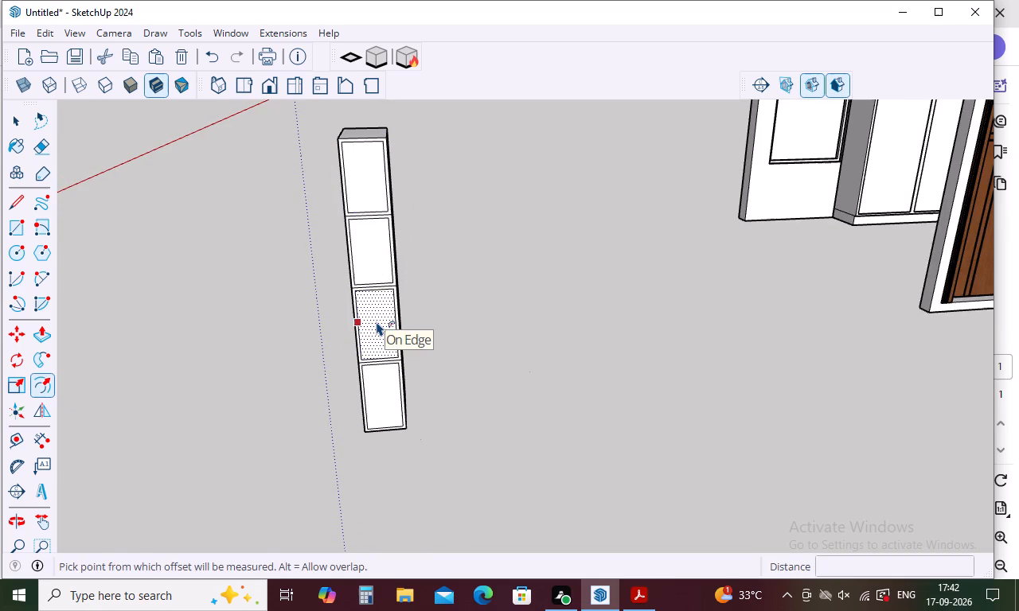
key("Escape")
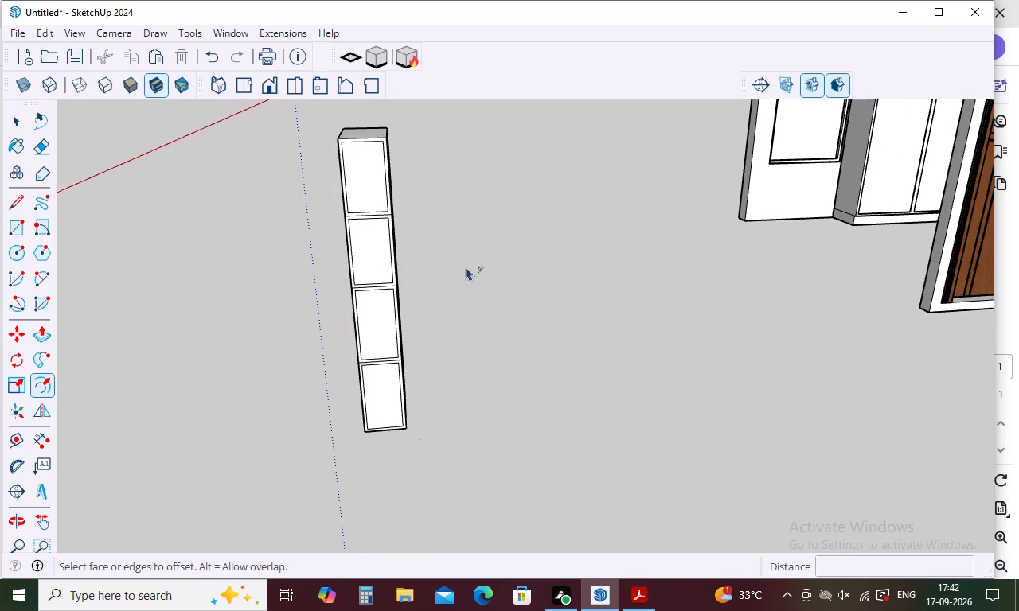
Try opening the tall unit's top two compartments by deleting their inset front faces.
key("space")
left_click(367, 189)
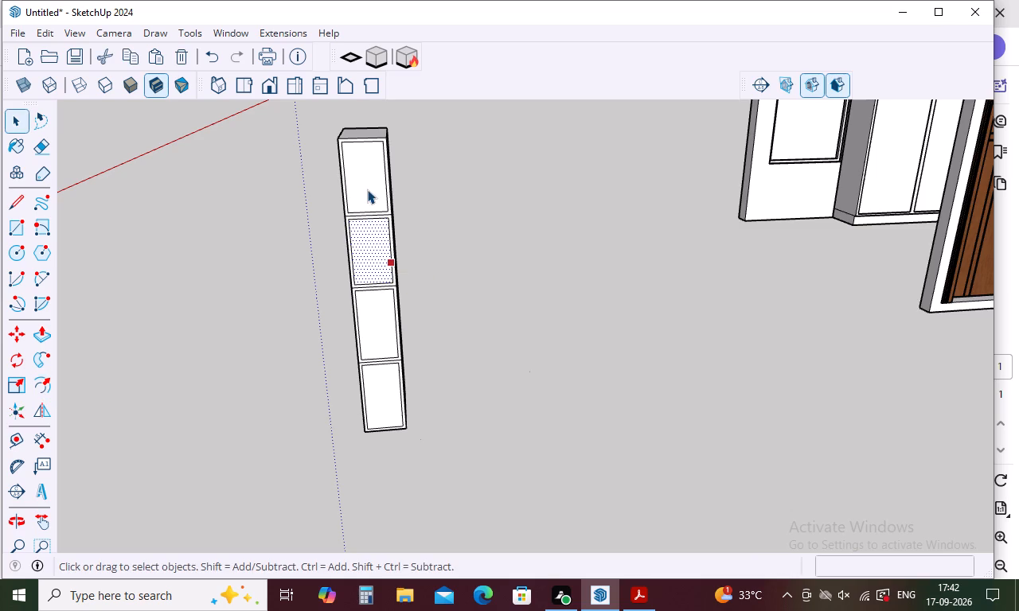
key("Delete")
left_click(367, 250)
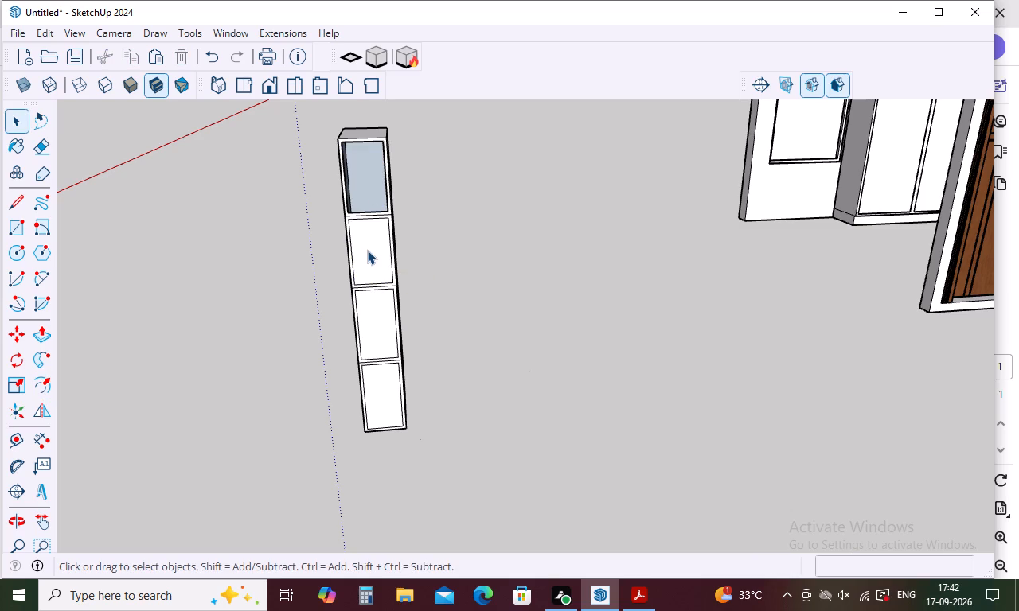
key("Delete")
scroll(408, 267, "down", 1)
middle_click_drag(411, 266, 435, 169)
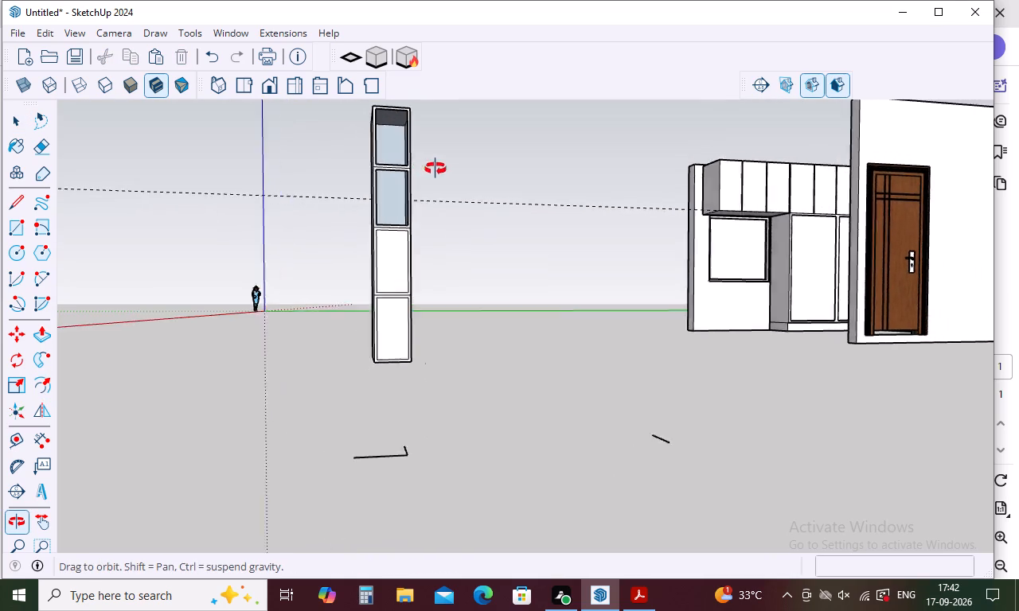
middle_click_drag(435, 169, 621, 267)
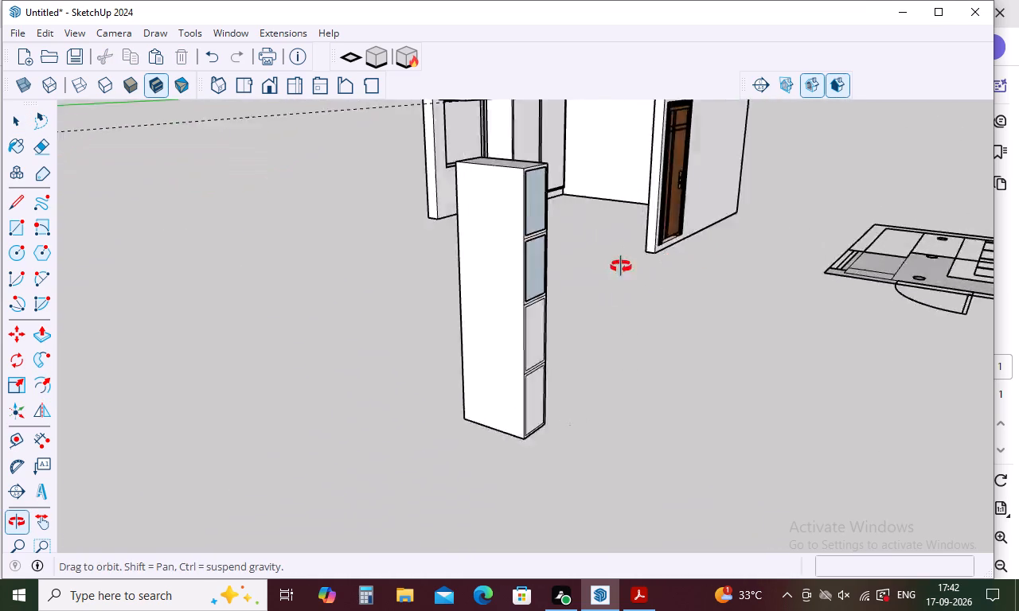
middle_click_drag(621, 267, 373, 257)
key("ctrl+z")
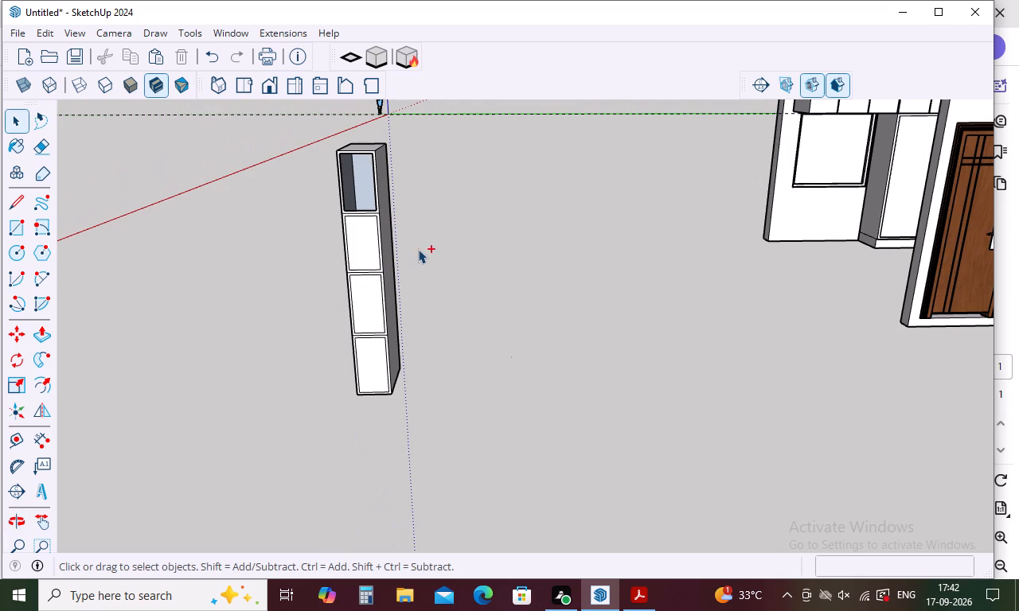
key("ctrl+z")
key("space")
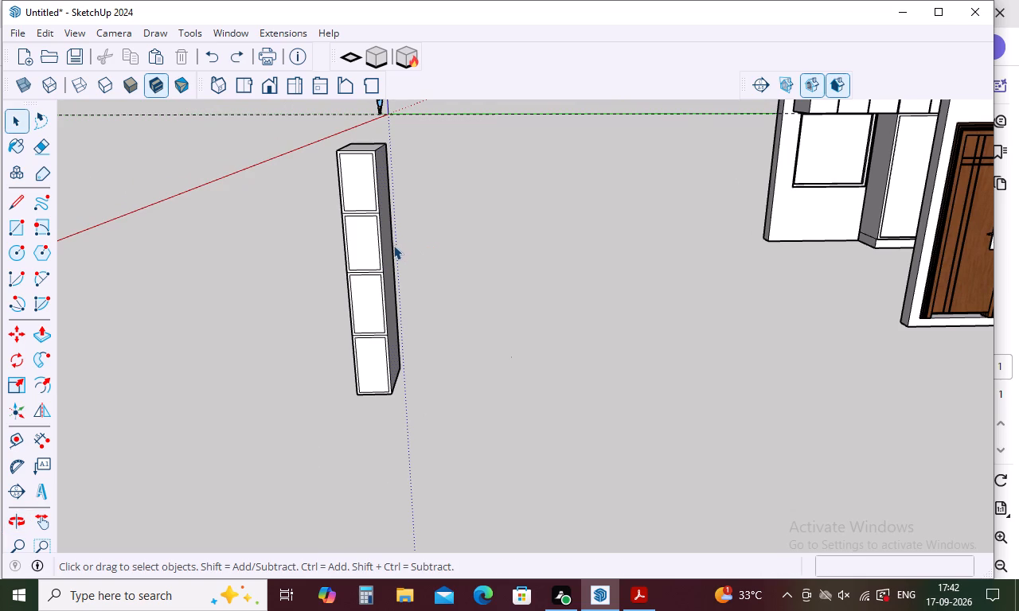
Push the inset faces of all four front sections about 257 mm into the tall unit to form open shelf compartments.
key("p")
left_click(358, 179)
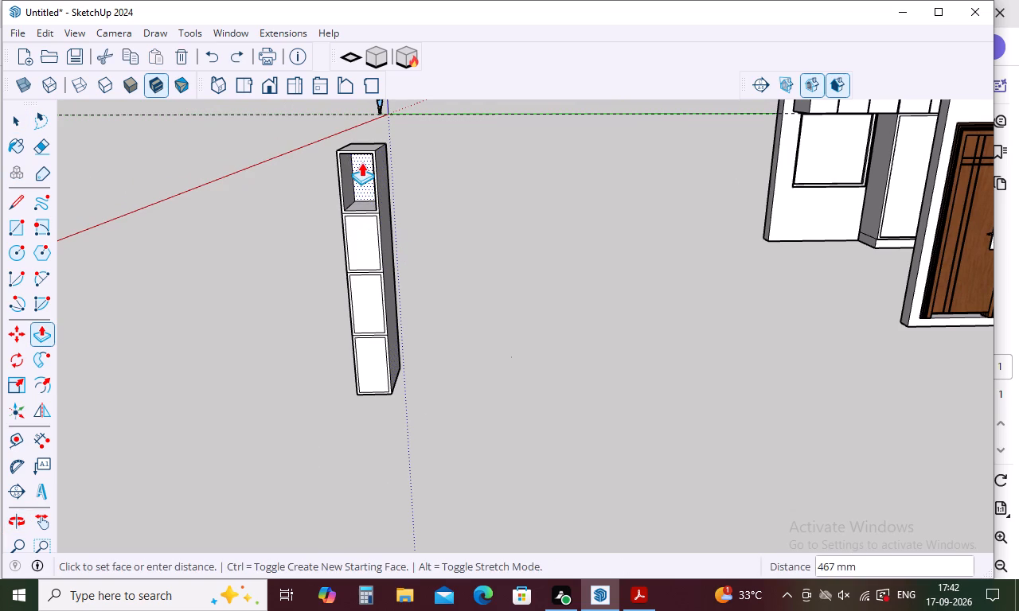
middle_click_drag(366, 168, 419, 180)
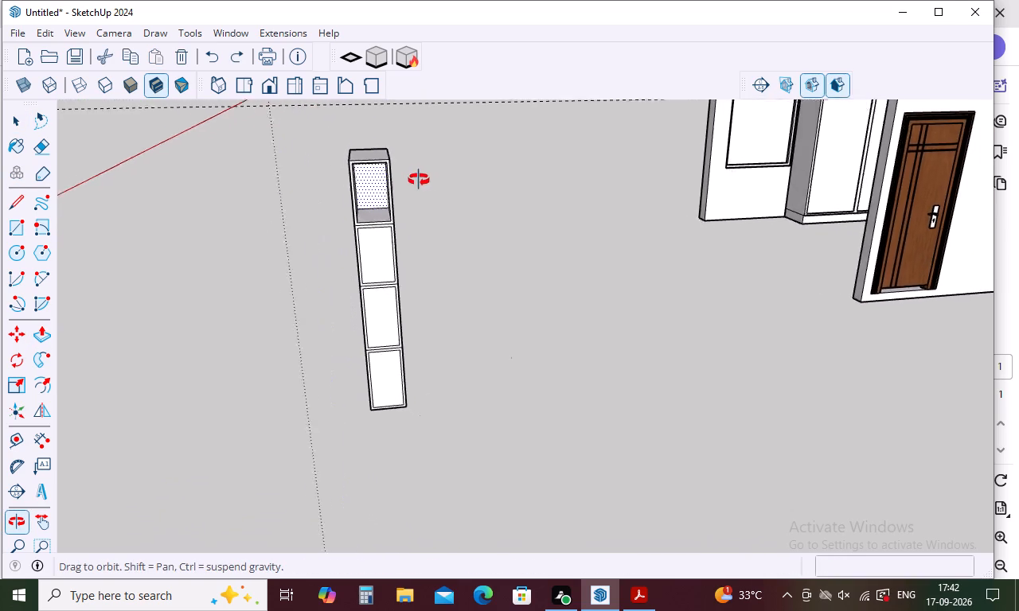
middle_click_drag(419, 180, 455, 178)
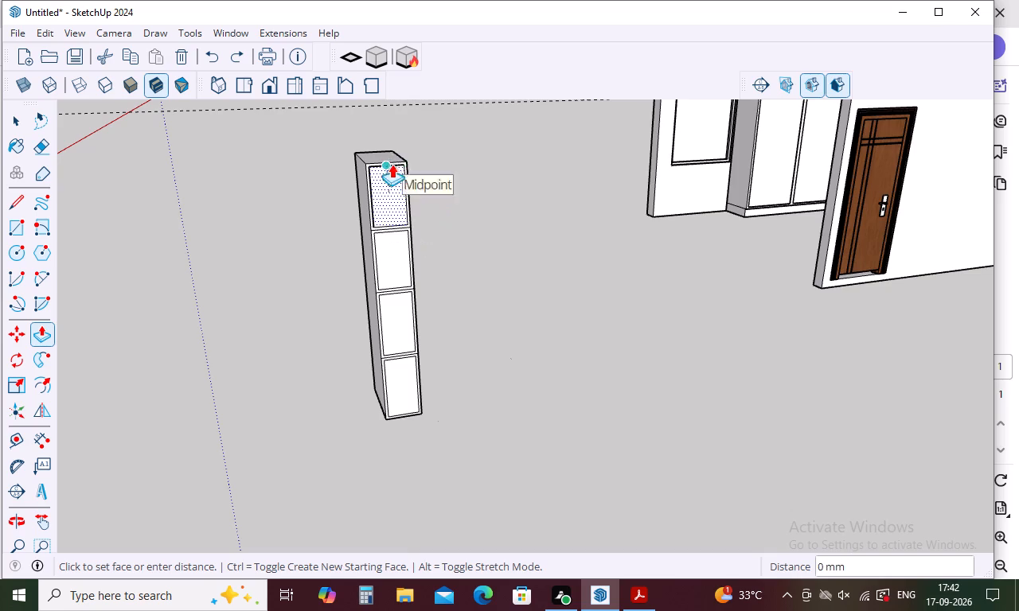
scroll(387, 158, "up", 7)
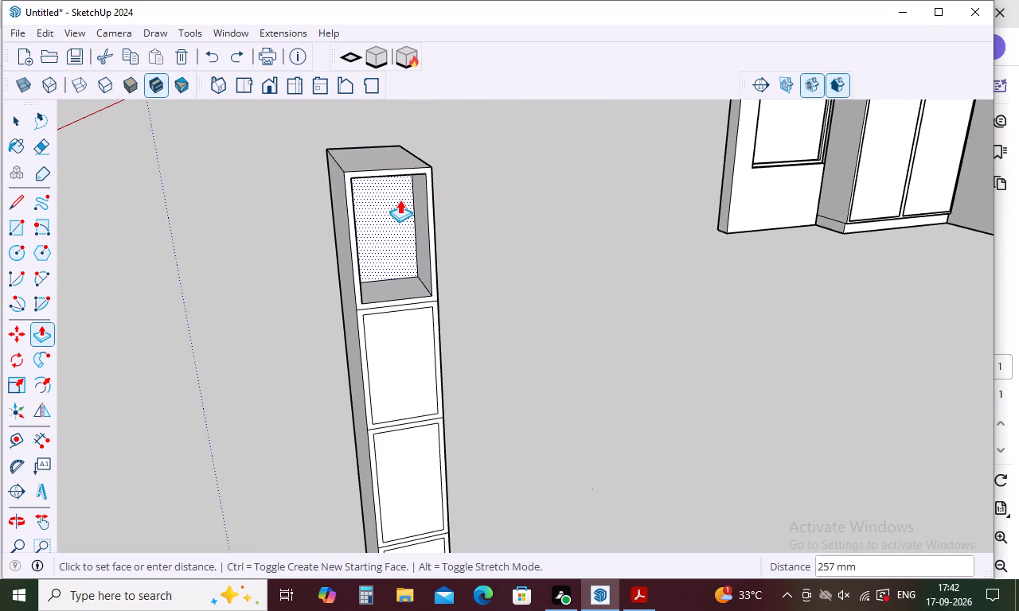
left_click(400, 200)
double_click(407, 357)
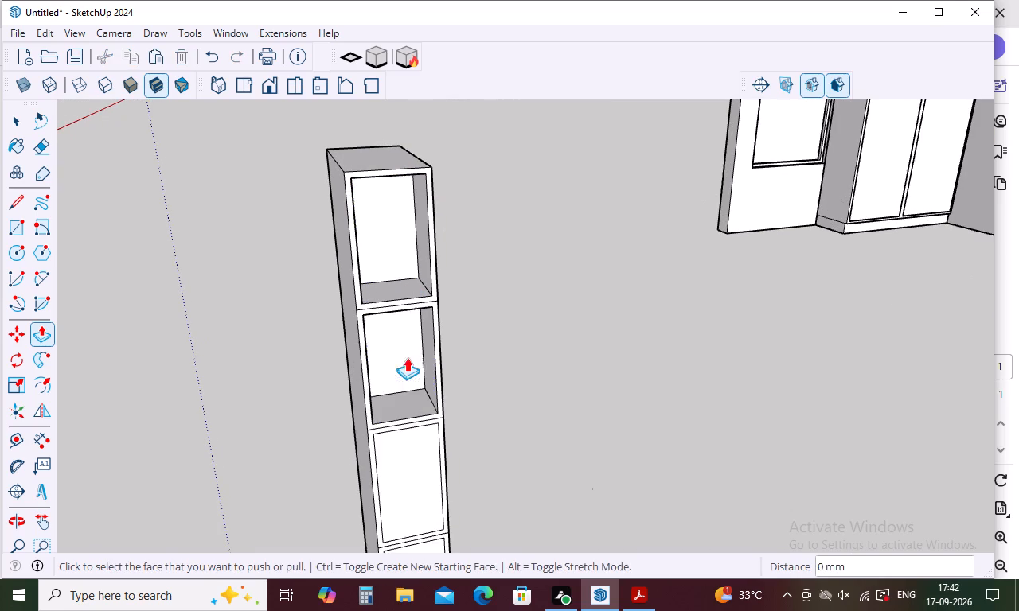
scroll(424, 199, "down", 7)
double_click(416, 331)
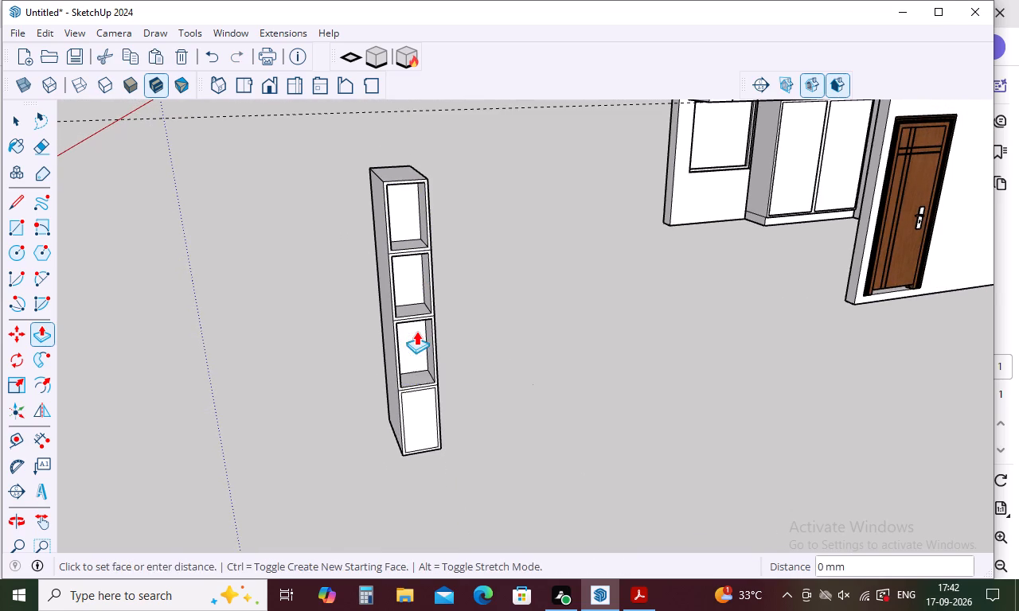
double_click(426, 399)
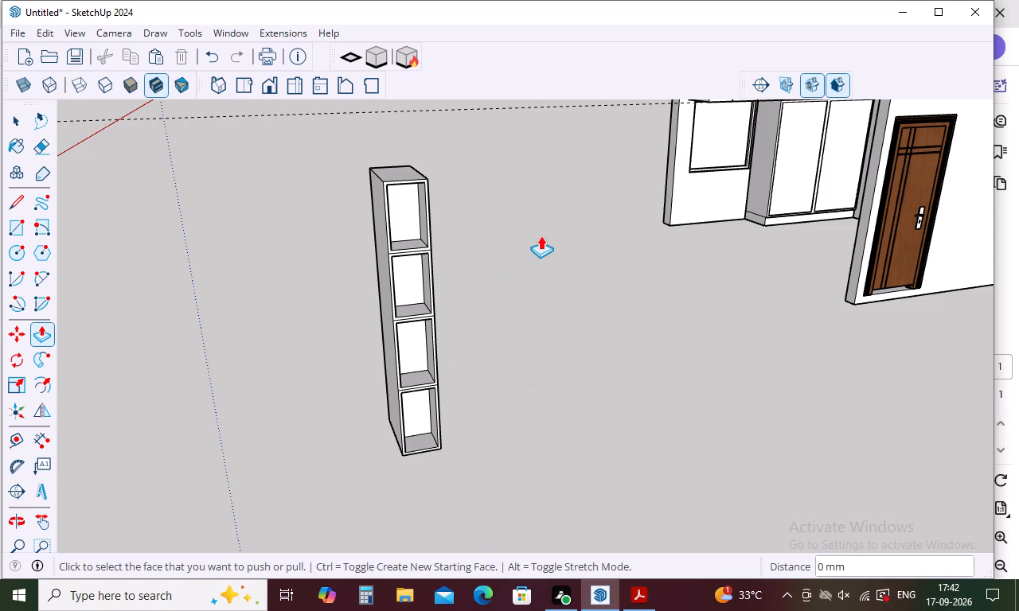
Make the complete tall shelf unit, with all its connected faces and edges, into a group.
key("space")
triple_click(417, 371)
left_click(417, 371)
right_click(431, 323)
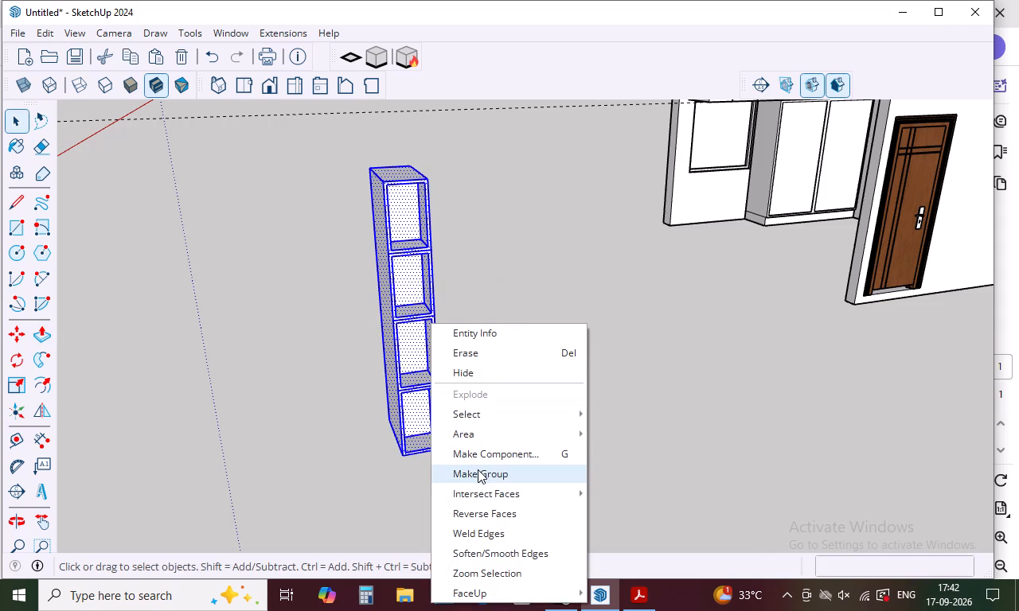
left_click(478, 469)
key("space")
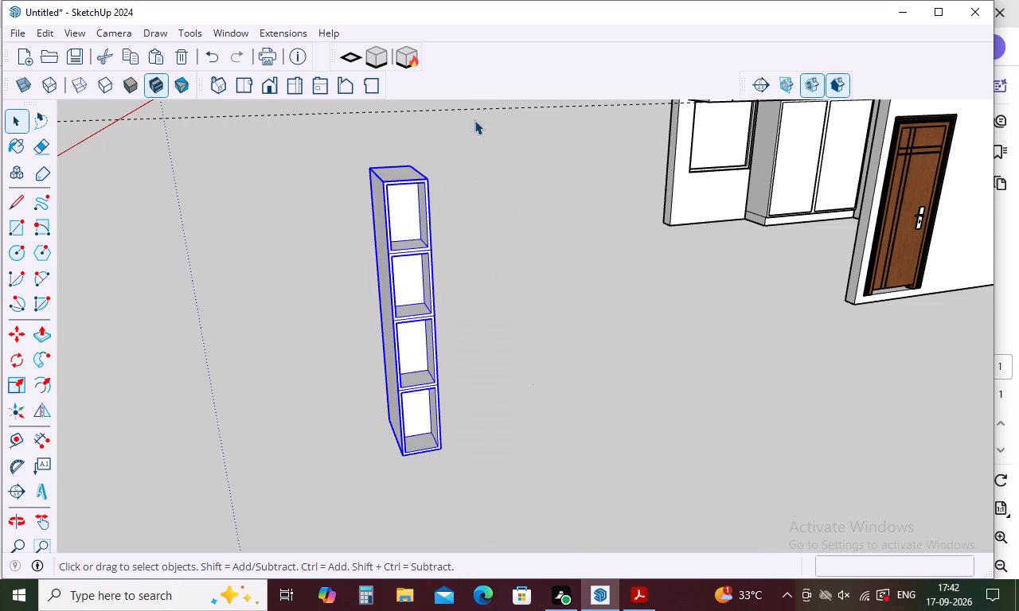
key("space")
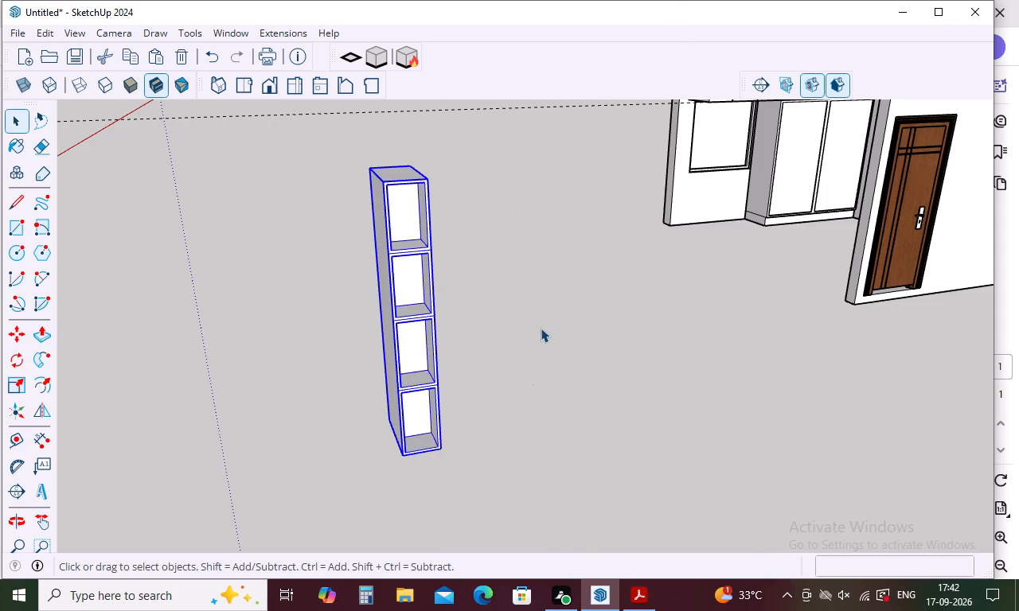
left_click(541, 328)
Move the tall shelf unit against the wardrobe wall, placing its top back corner at the overhead cabinets' lower back outer corner.
key("m")
scroll(406, 158, "up", 4)
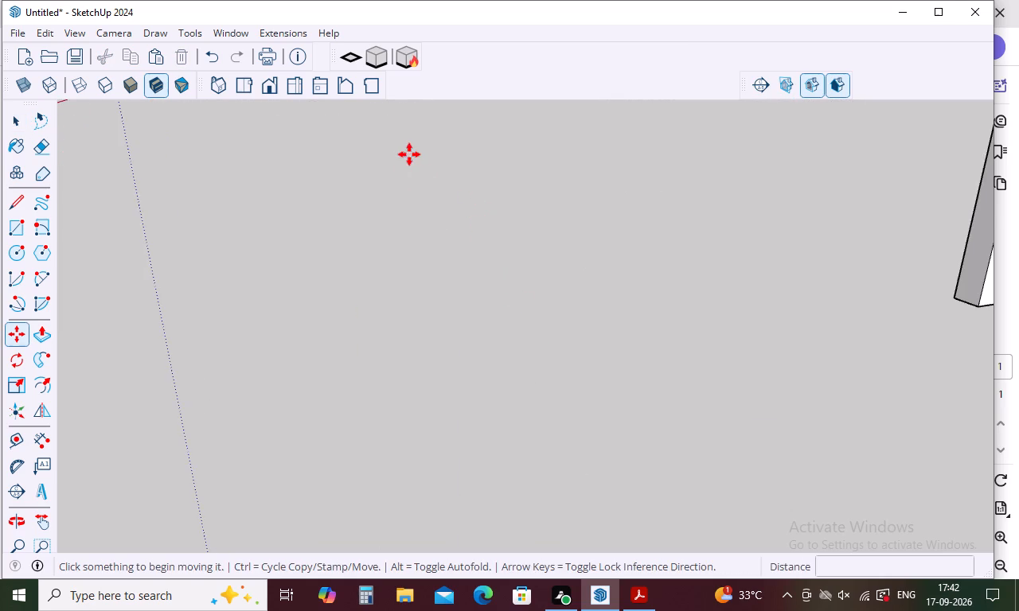
scroll(416, 162, "down", 4)
left_click(424, 173)
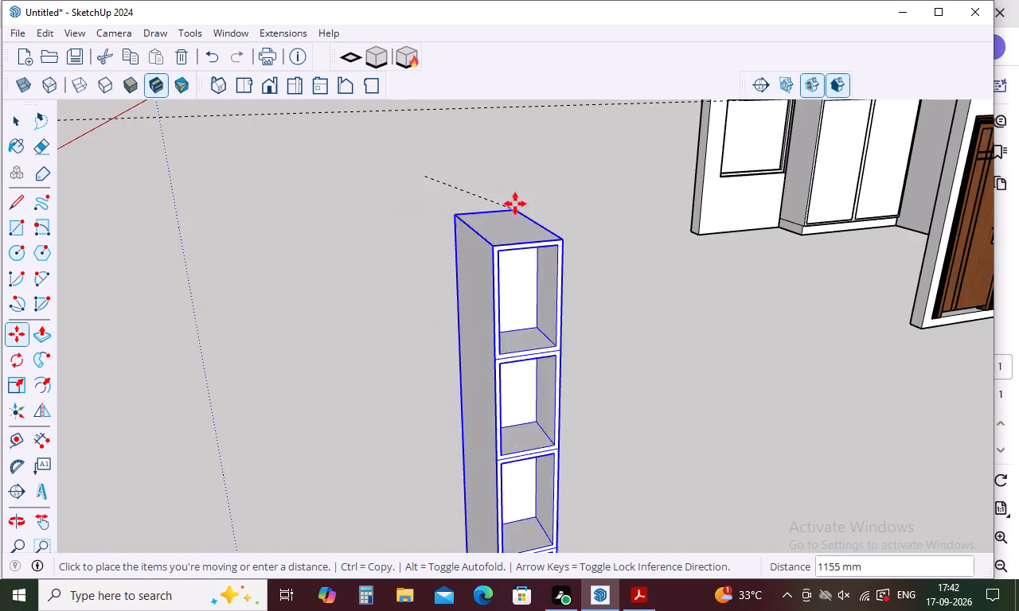
scroll(517, 169, "down", 9)
scroll(666, 134, "up", 5)
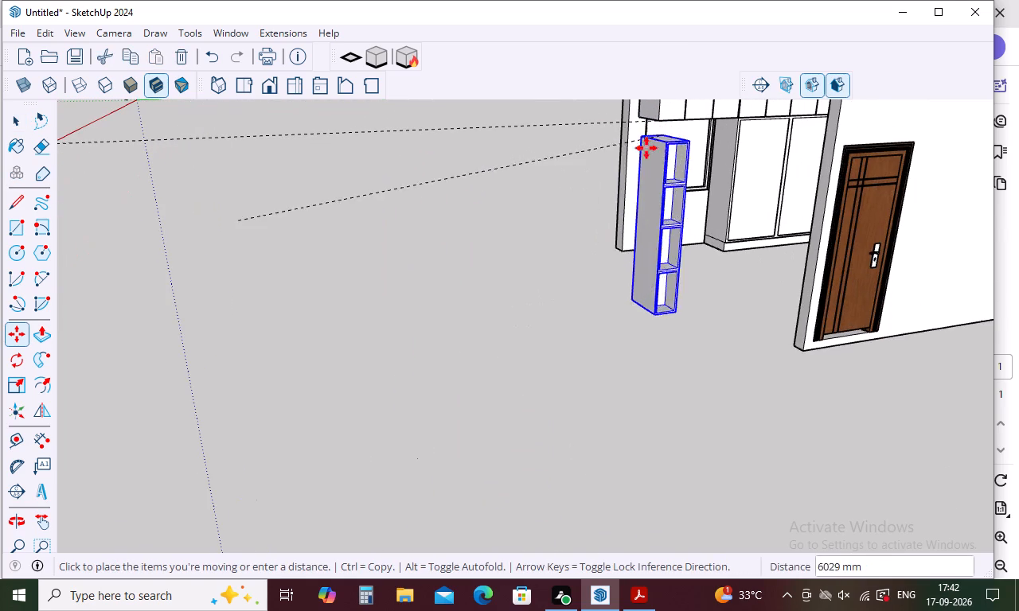
left_click(587, 194)
left_click(548, 197)
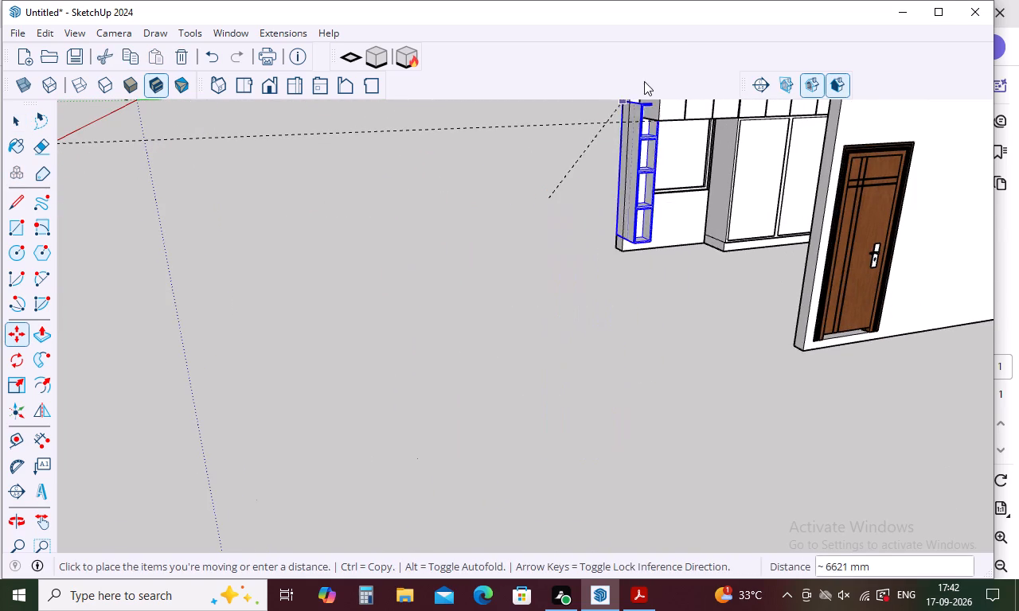
scroll(643, 111, "up", 19)
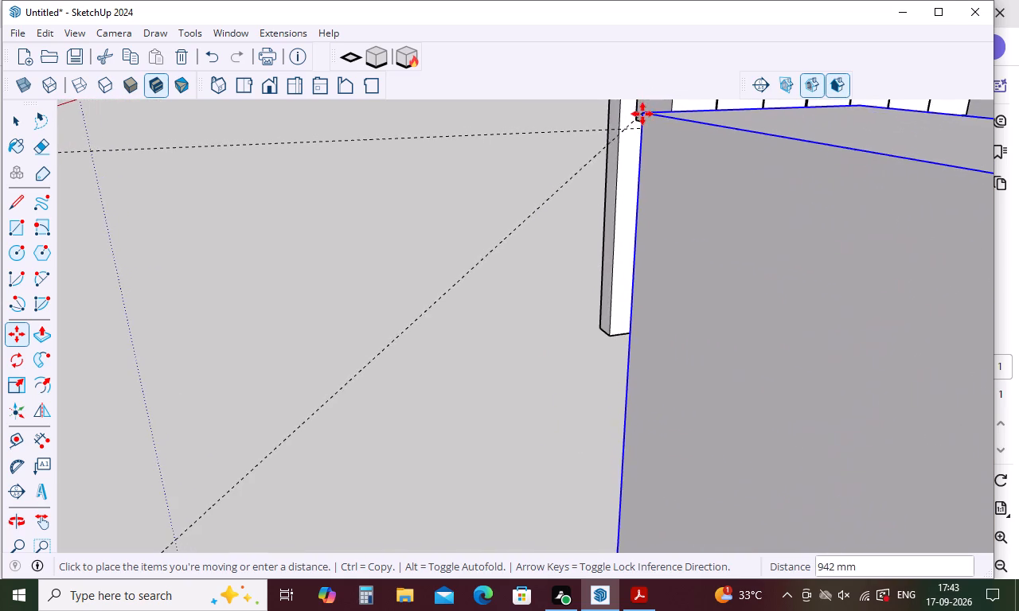
scroll(642, 114, "up", 17)
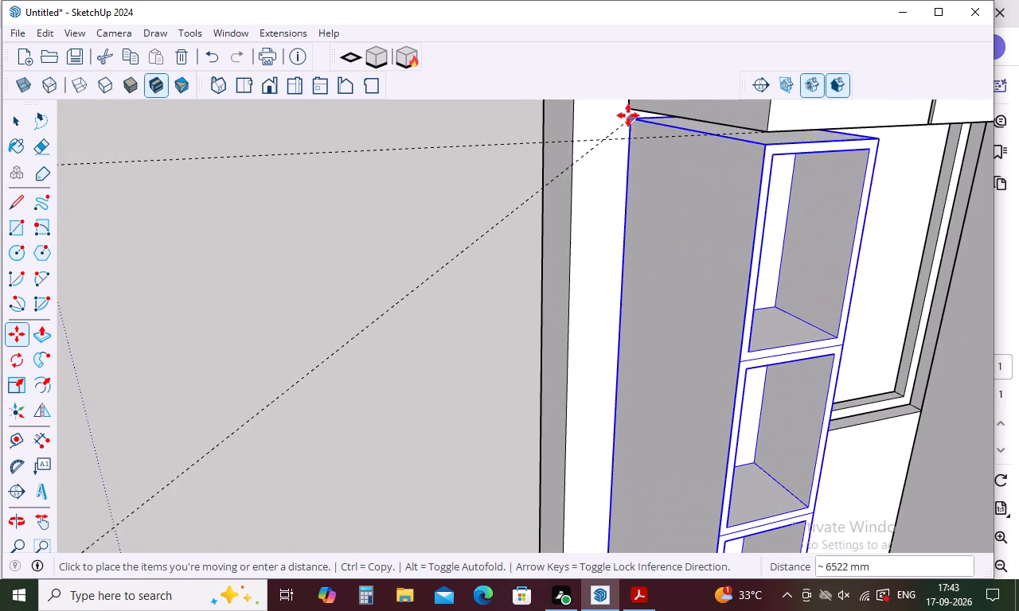
scroll(627, 107, "up", 7)
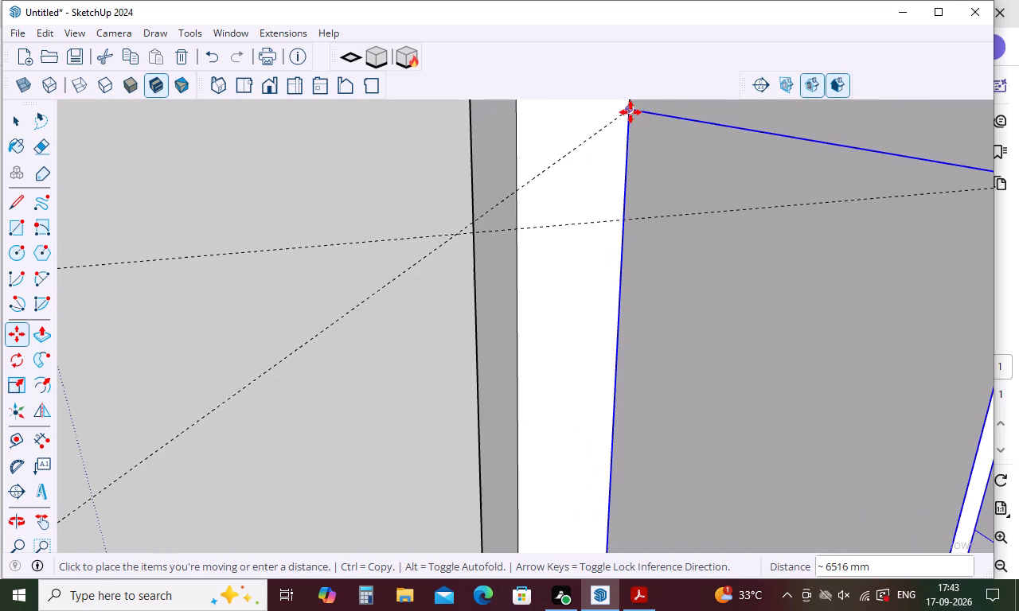
left_click(631, 112)
Move the plain flat slab by its corner onto the top corner of the door wall so it roofs the room.
scroll(559, 189, "down", 14)
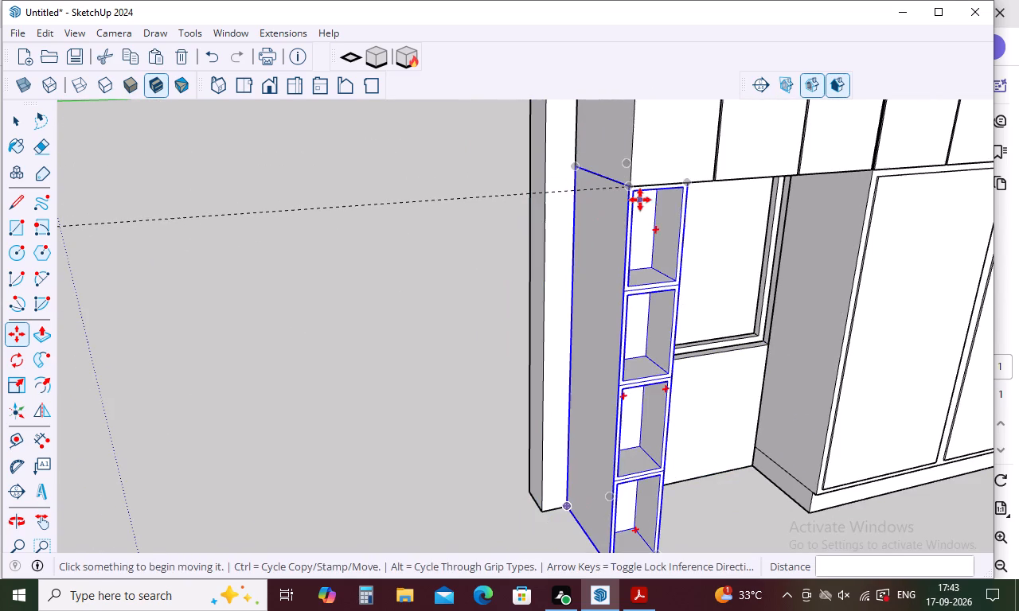
middle_click_drag(653, 203, 495, 138)
scroll(499, 130, "down", 5)
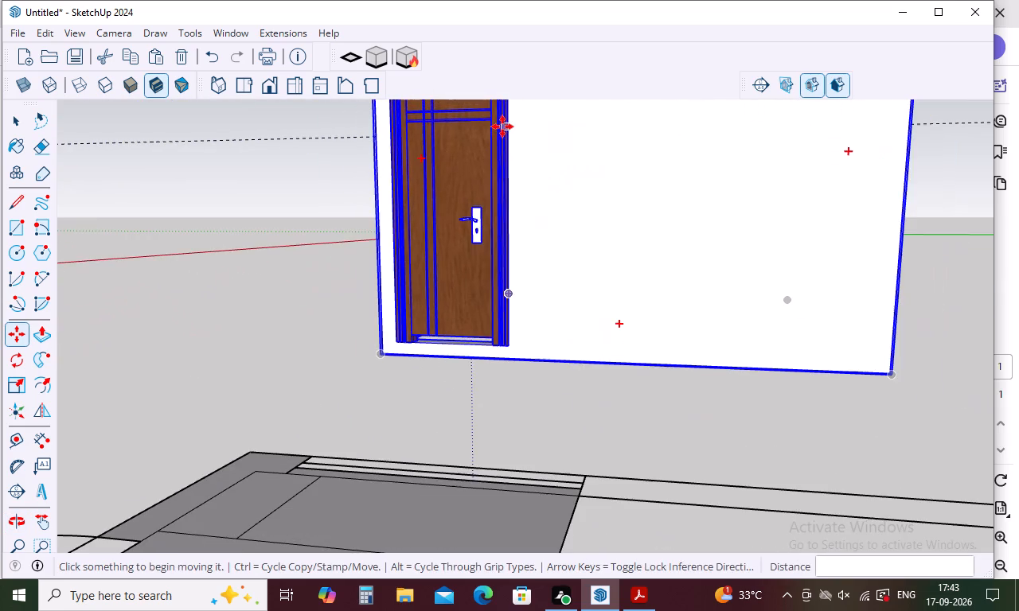
scroll(521, 258, "down", 16)
middle_click_drag(521, 259, 627, 278)
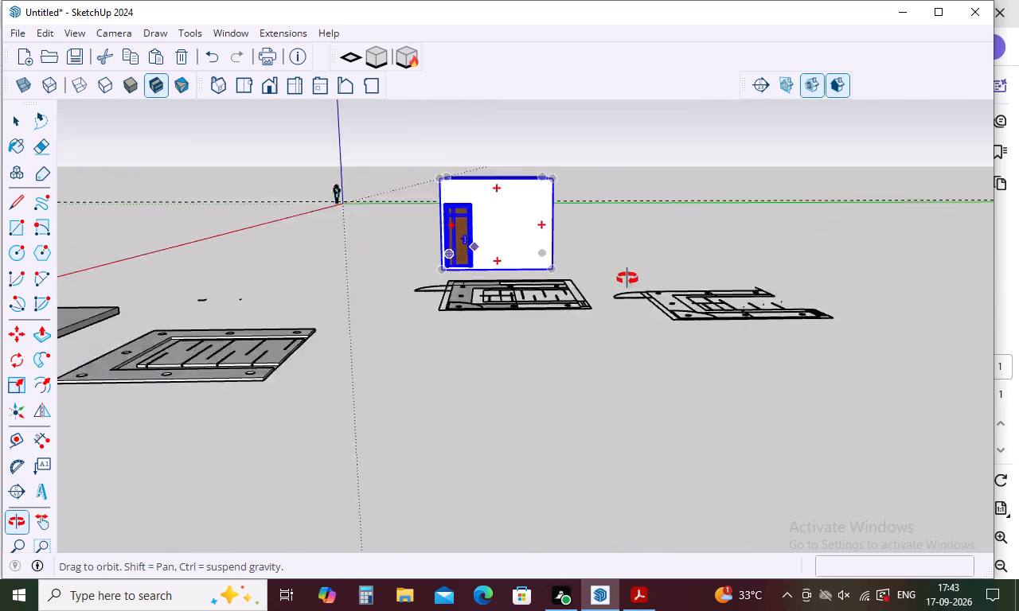
middle_click_drag(627, 278, 809, 234)
middle_click_drag(369, 240, 572, 292)
middle_click_drag(373, 317, 490, 354)
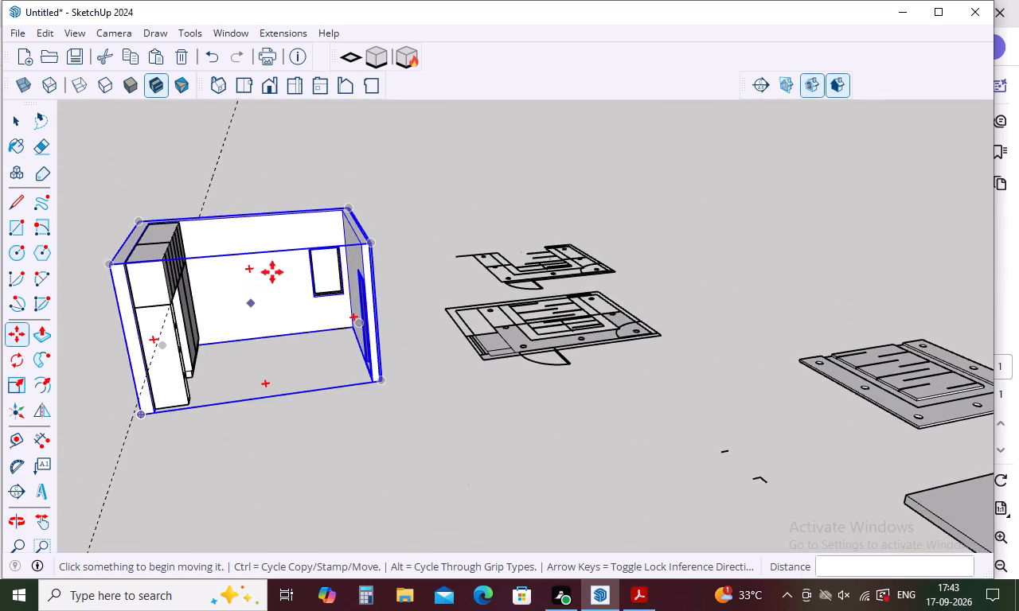
scroll(281, 263, "down", 4)
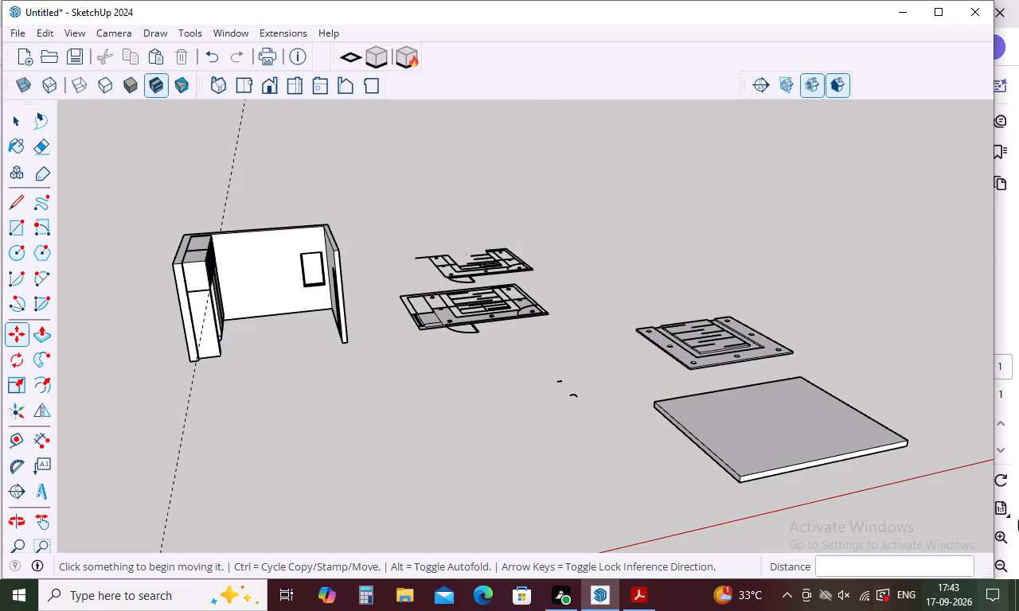
key("Escape")
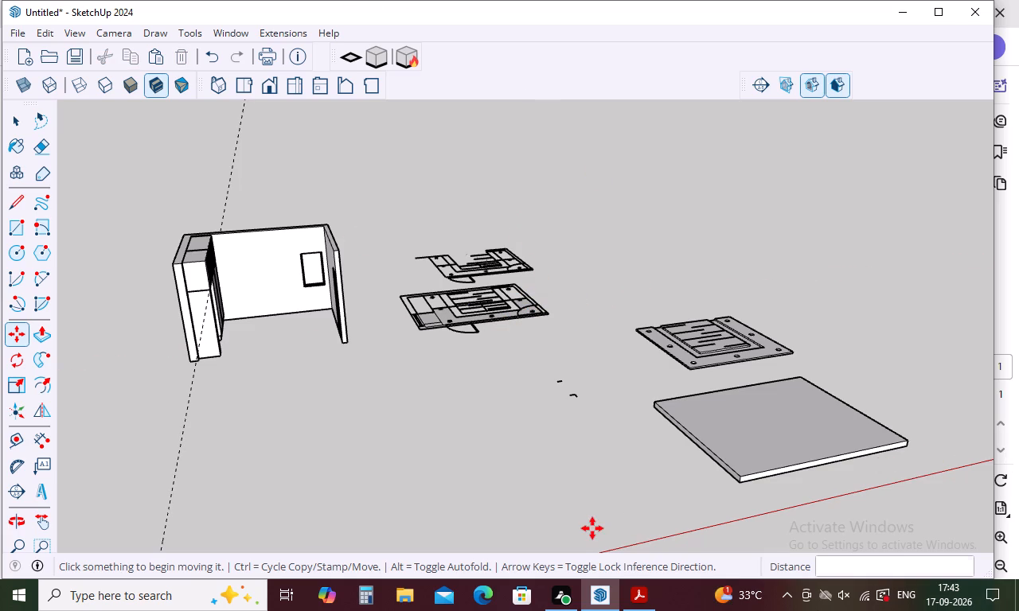
left_click(910, 449)
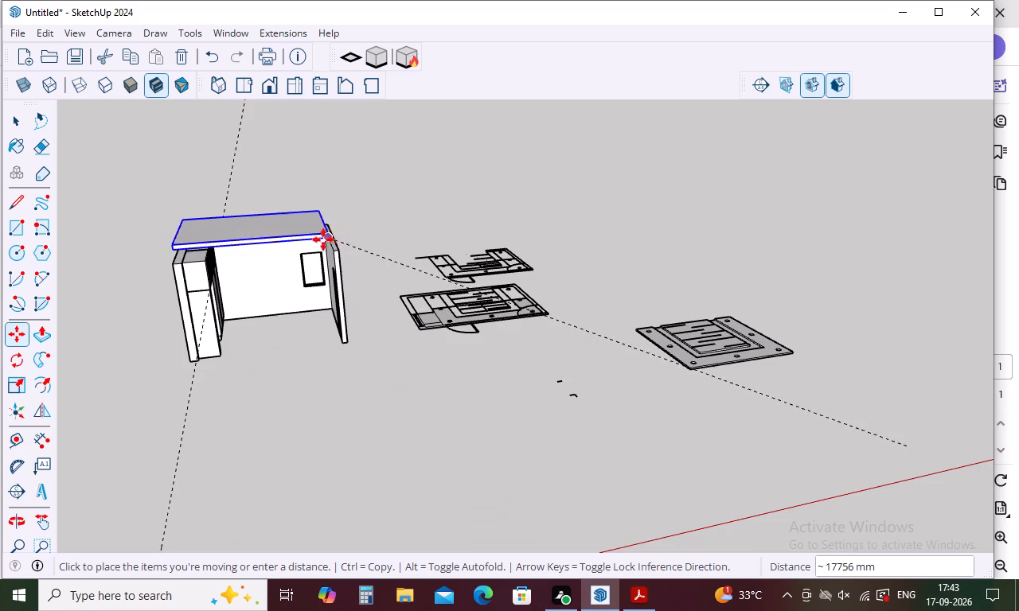
scroll(331, 243, "up", 9)
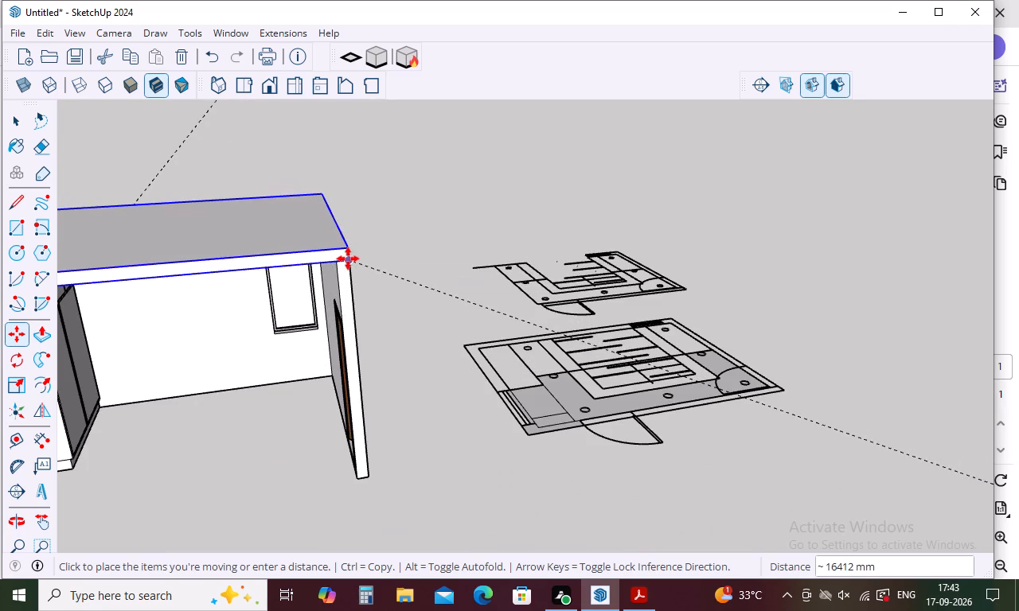
left_click(348, 259)
Move the false-ceiling panel with the round light holes by its corner about 14342 mm to just in front of the room.
scroll(509, 300, "down", 8)
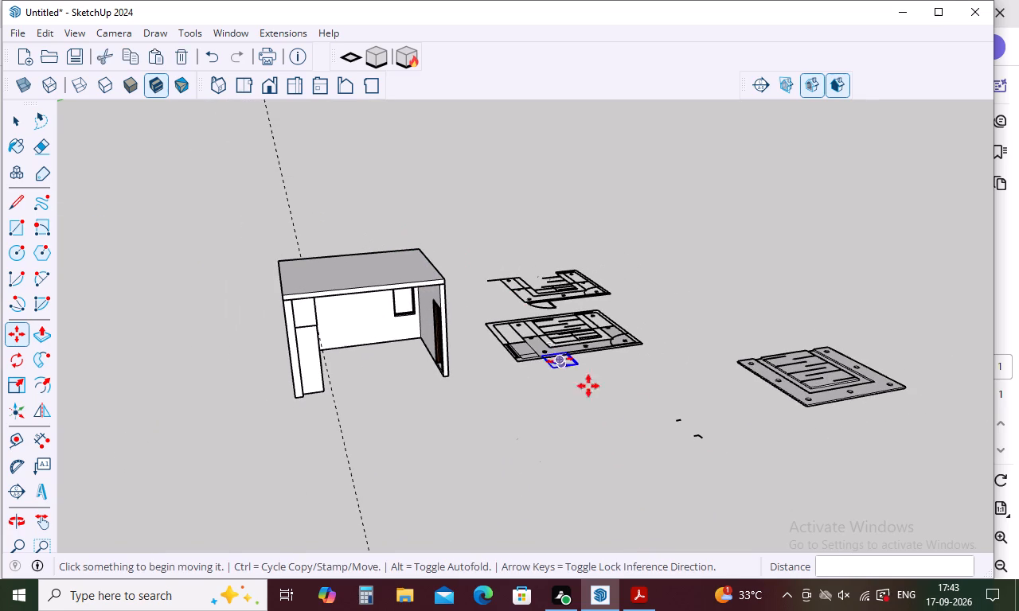
scroll(906, 388, "up", 13)
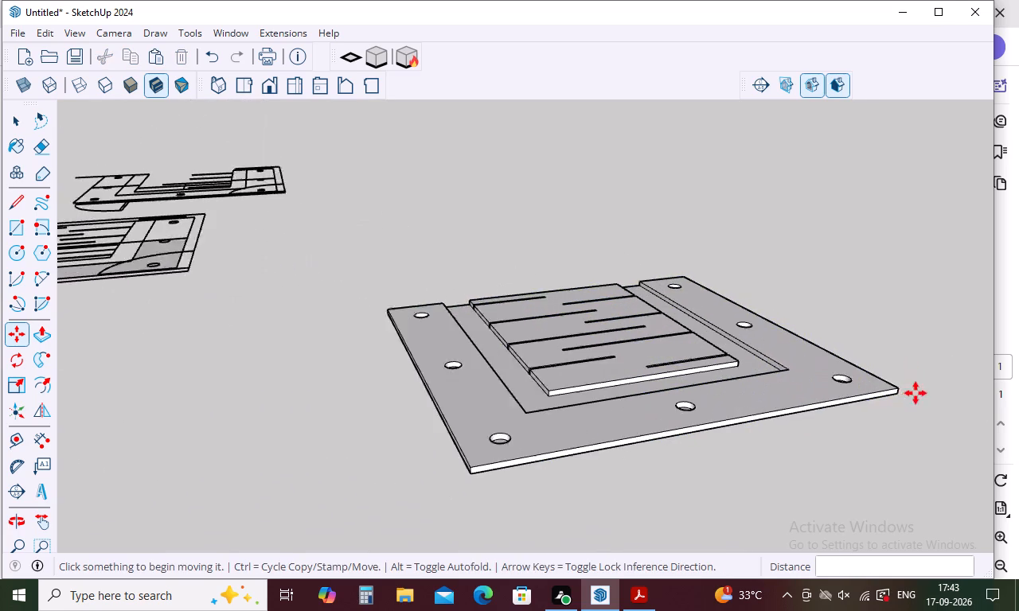
scroll(916, 393, "up", 2)
left_click(899, 397)
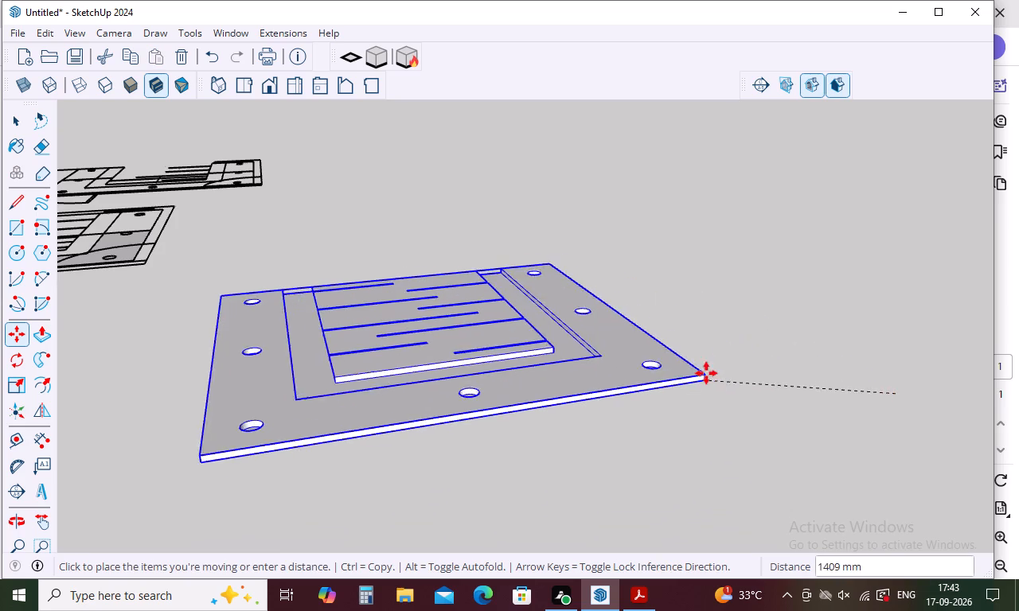
scroll(709, 364, "down", 14)
scroll(243, 290, "up", 8)
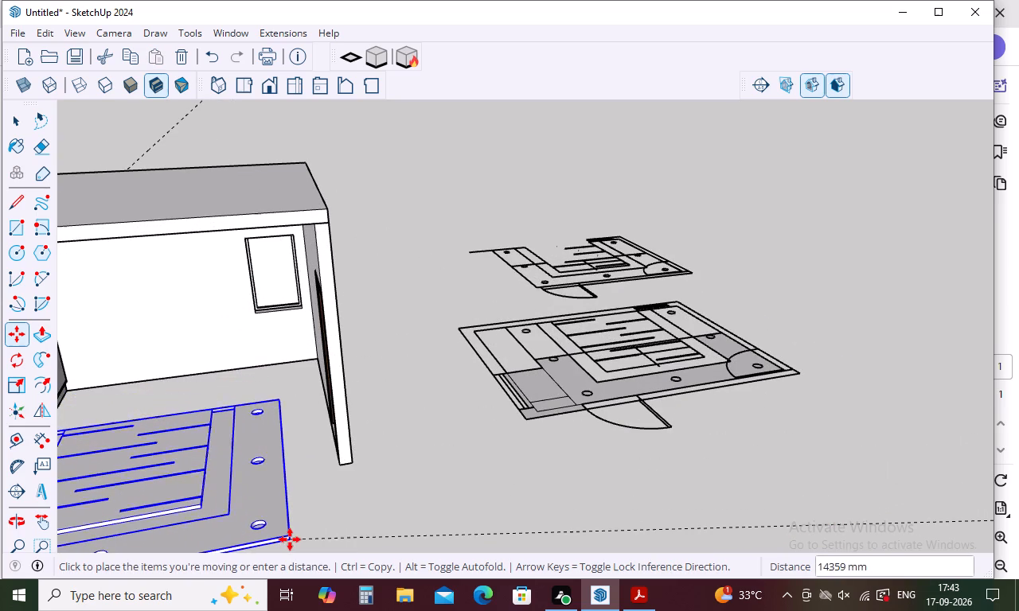
left_click(290, 539)
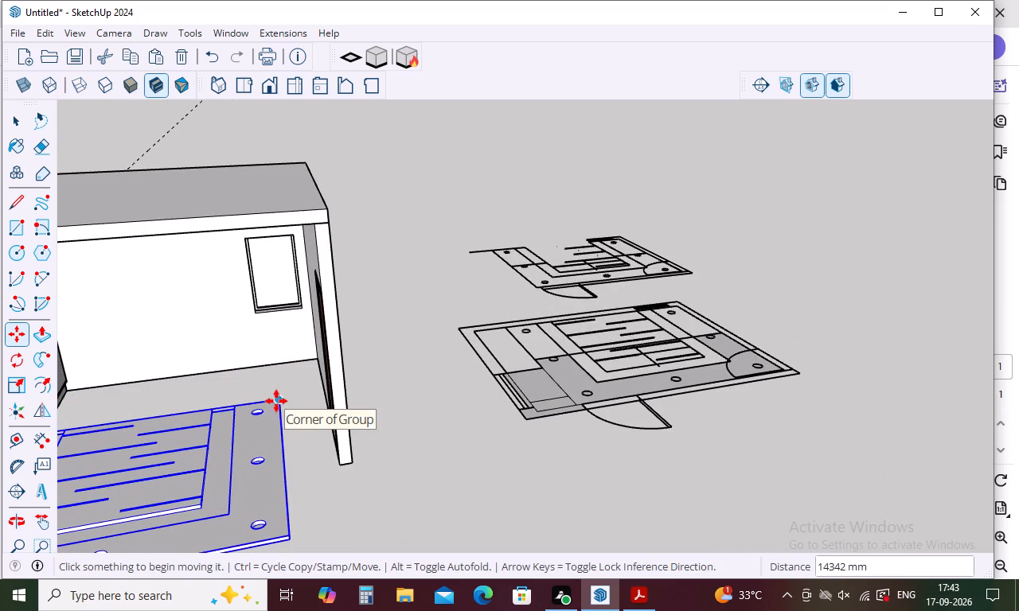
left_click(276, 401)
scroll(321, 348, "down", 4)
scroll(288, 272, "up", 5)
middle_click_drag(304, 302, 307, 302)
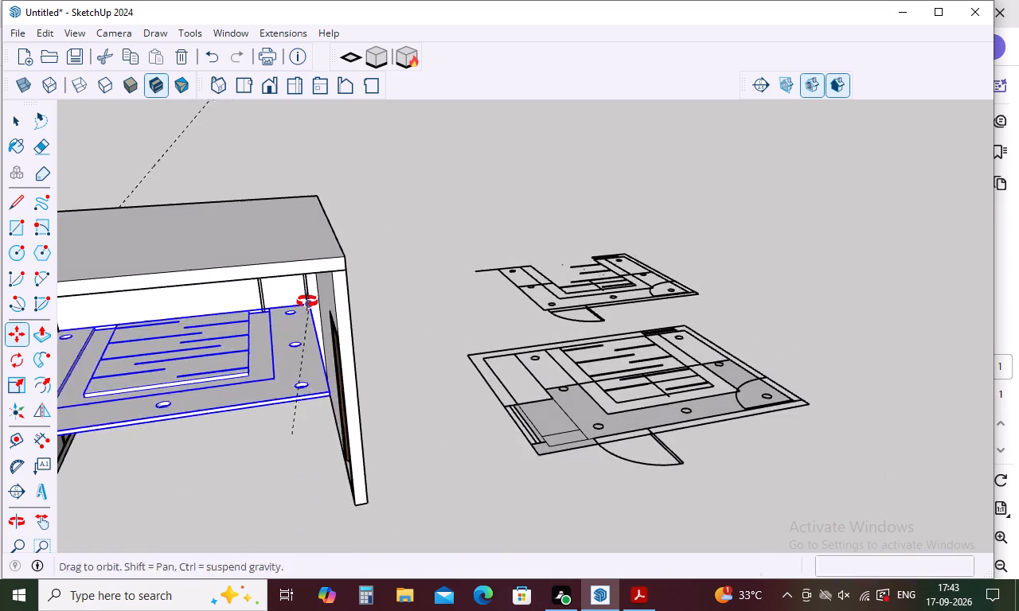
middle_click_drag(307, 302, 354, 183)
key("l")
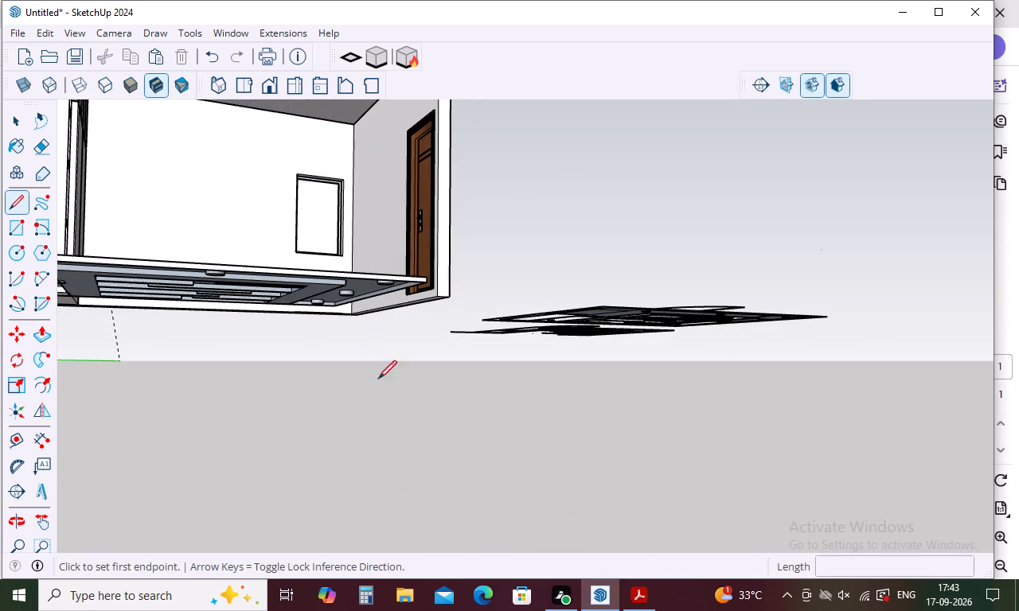
Turn on the display of hidden back edges as dashed lines.
key("k")
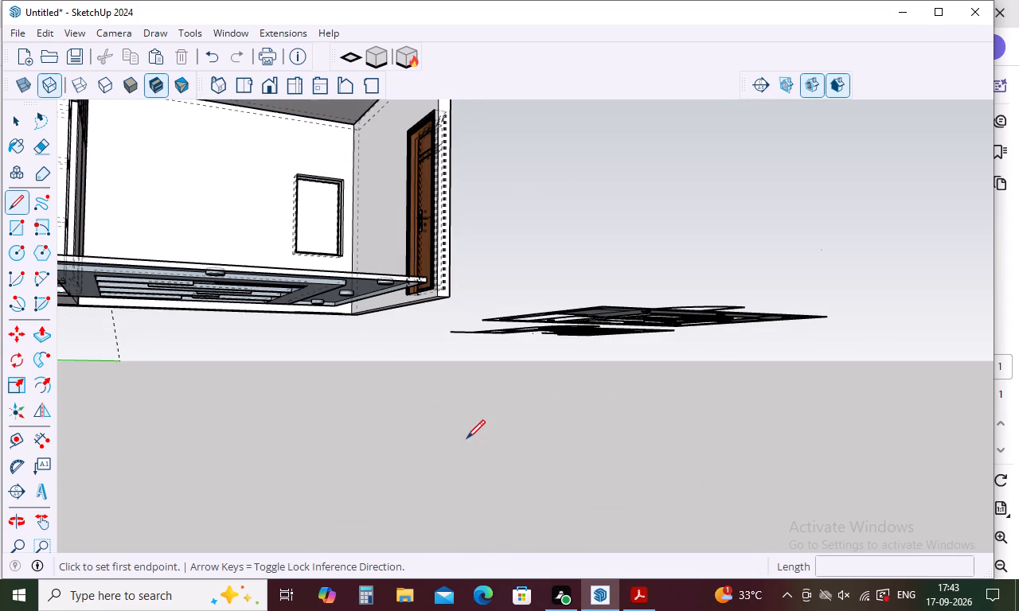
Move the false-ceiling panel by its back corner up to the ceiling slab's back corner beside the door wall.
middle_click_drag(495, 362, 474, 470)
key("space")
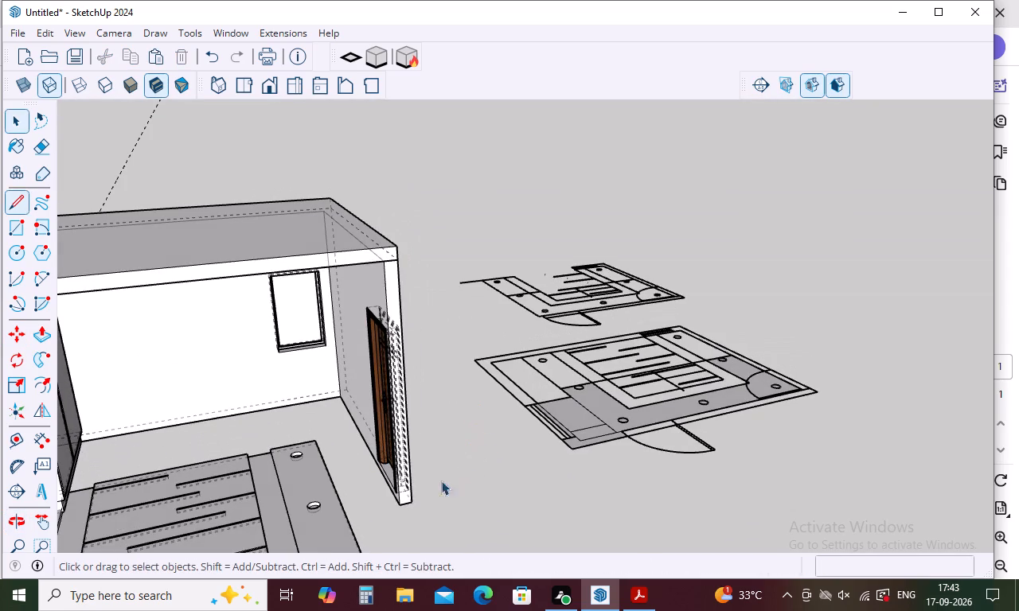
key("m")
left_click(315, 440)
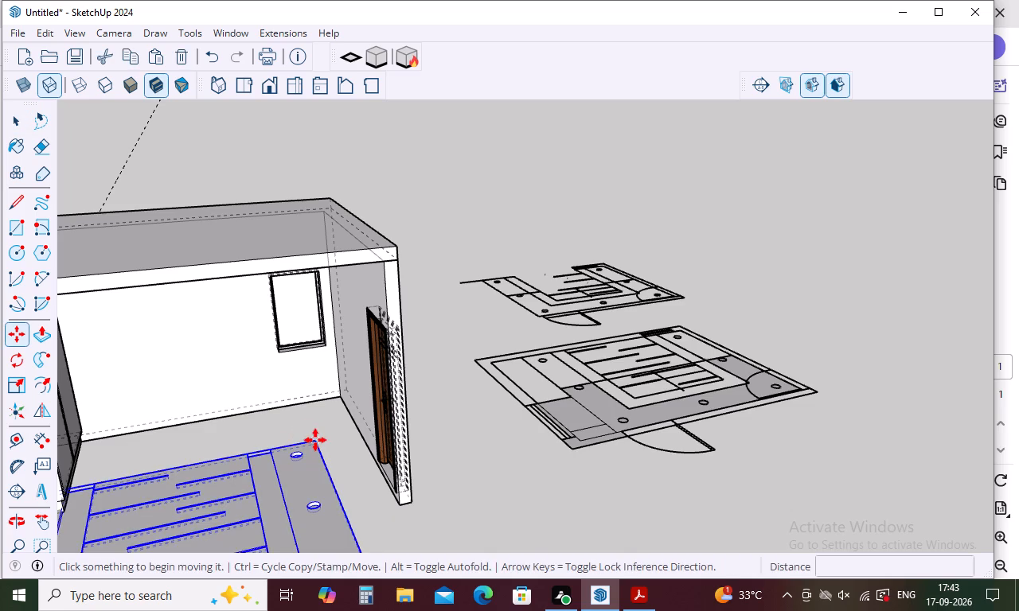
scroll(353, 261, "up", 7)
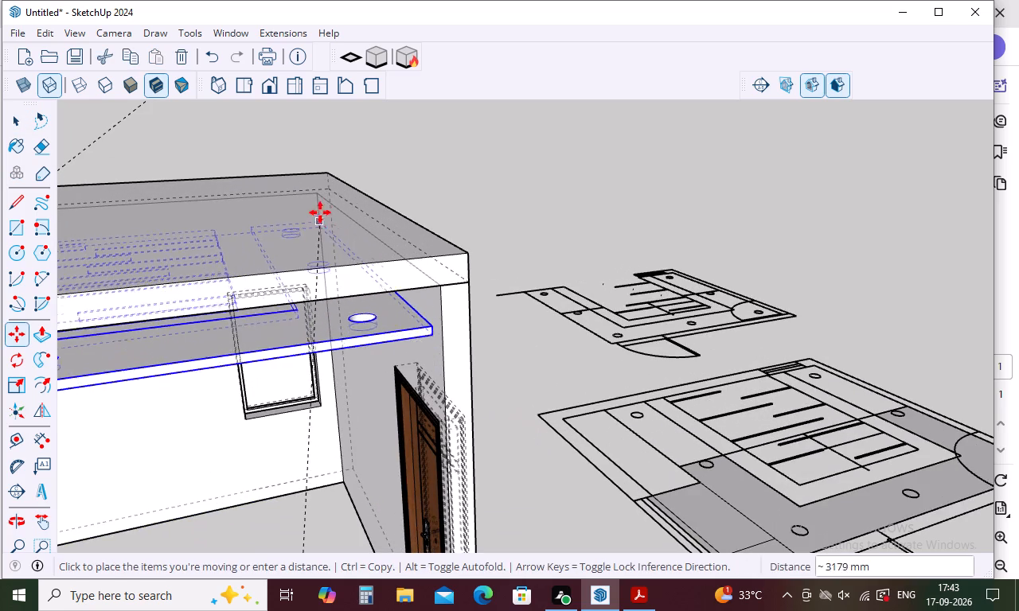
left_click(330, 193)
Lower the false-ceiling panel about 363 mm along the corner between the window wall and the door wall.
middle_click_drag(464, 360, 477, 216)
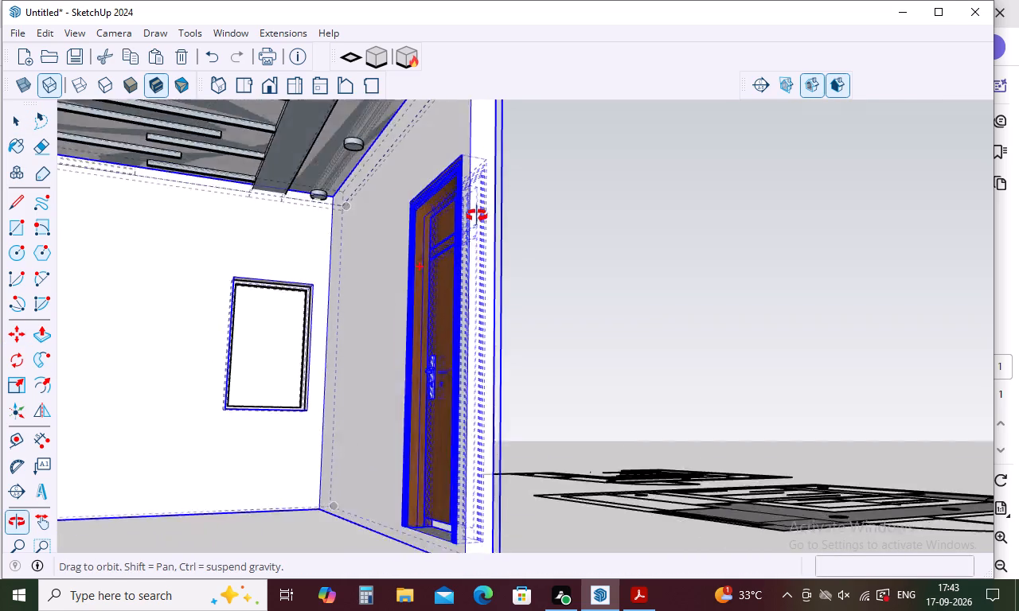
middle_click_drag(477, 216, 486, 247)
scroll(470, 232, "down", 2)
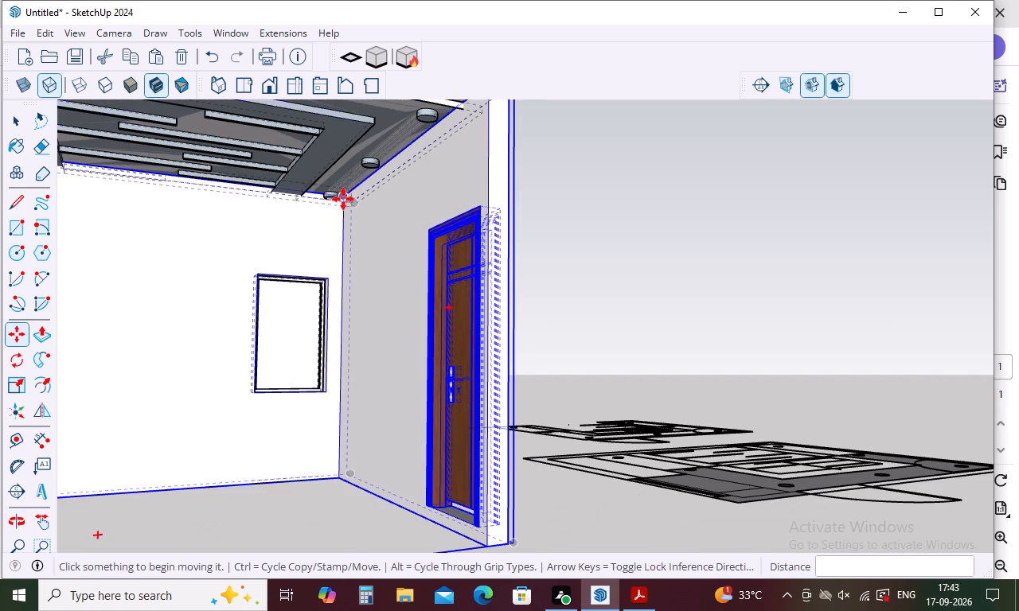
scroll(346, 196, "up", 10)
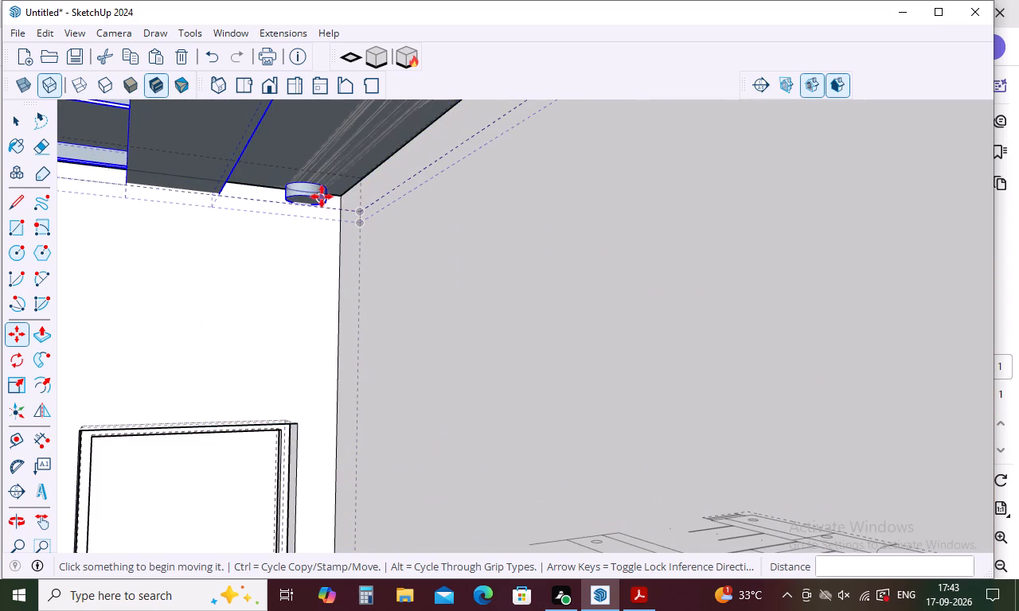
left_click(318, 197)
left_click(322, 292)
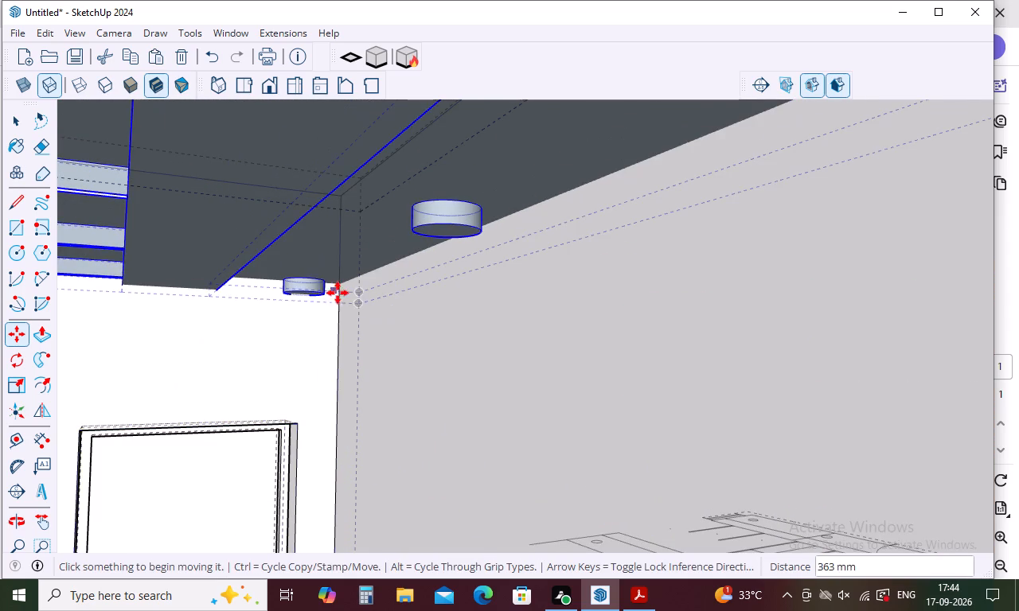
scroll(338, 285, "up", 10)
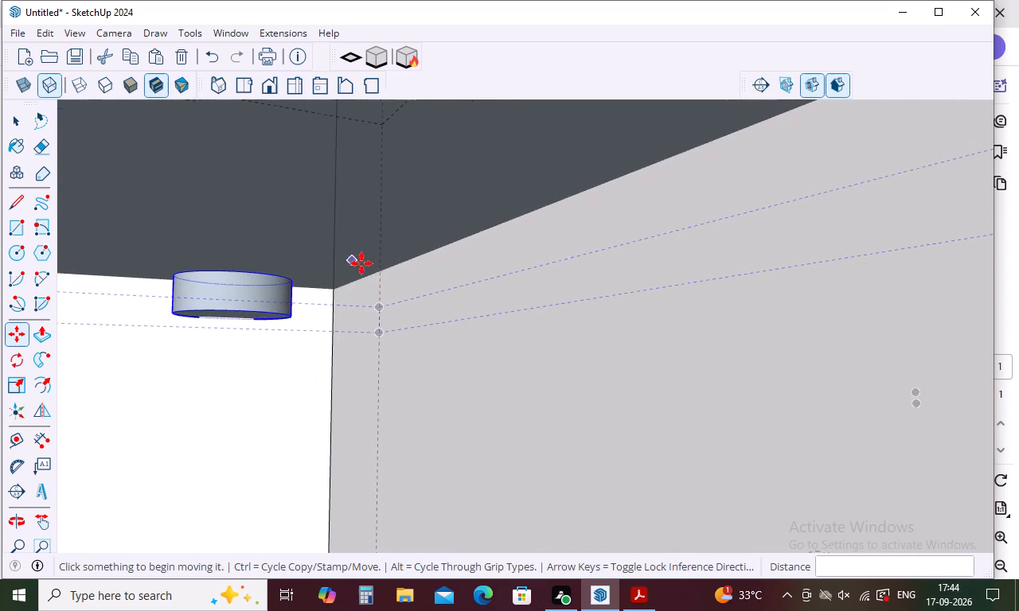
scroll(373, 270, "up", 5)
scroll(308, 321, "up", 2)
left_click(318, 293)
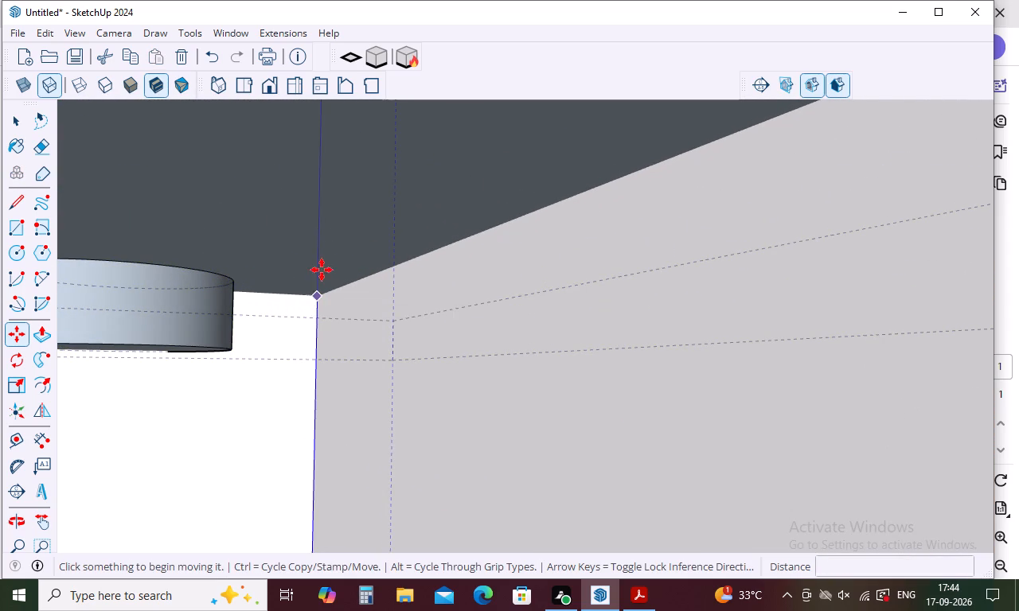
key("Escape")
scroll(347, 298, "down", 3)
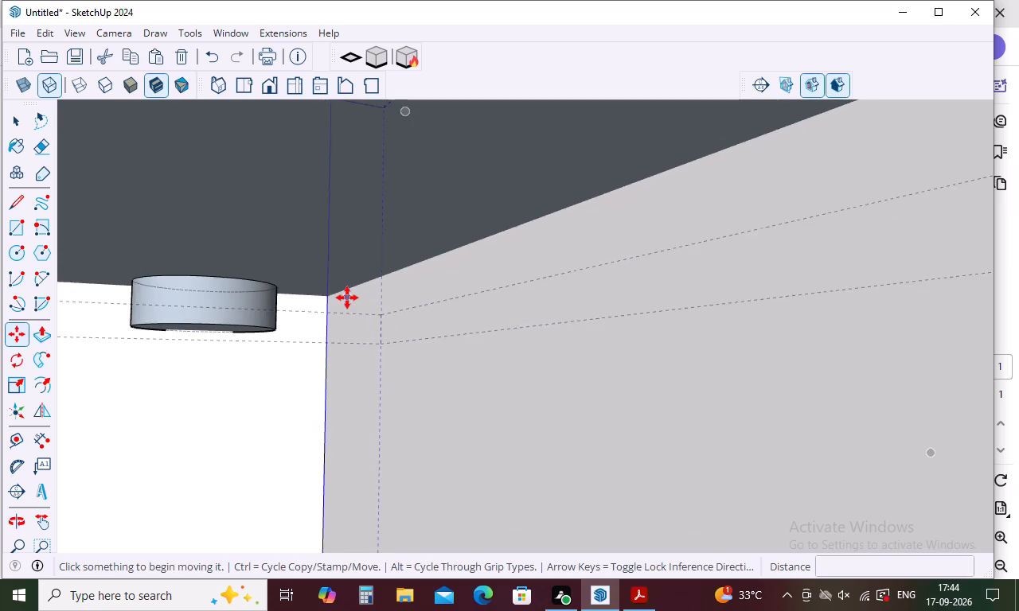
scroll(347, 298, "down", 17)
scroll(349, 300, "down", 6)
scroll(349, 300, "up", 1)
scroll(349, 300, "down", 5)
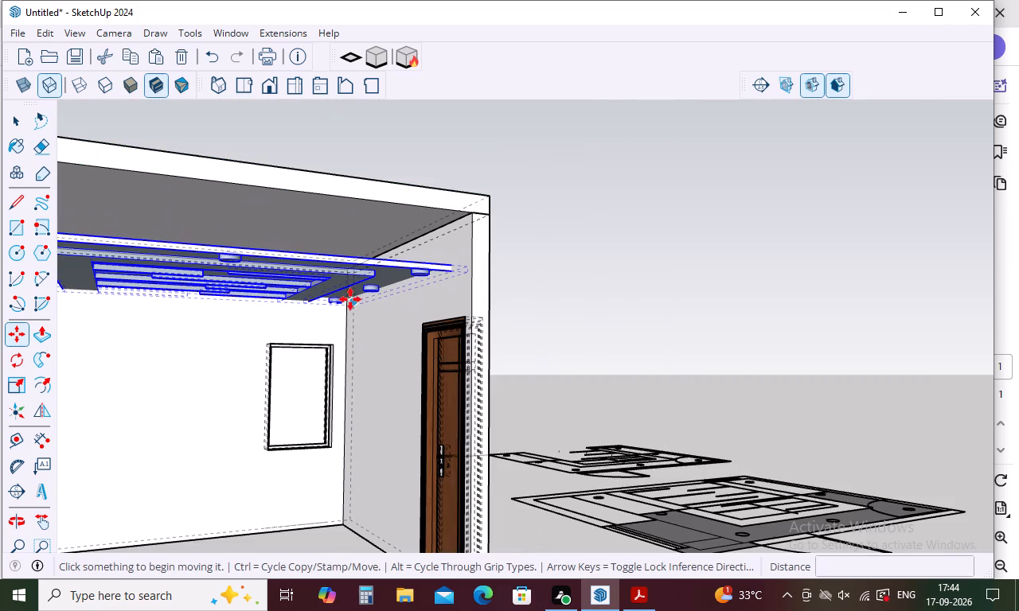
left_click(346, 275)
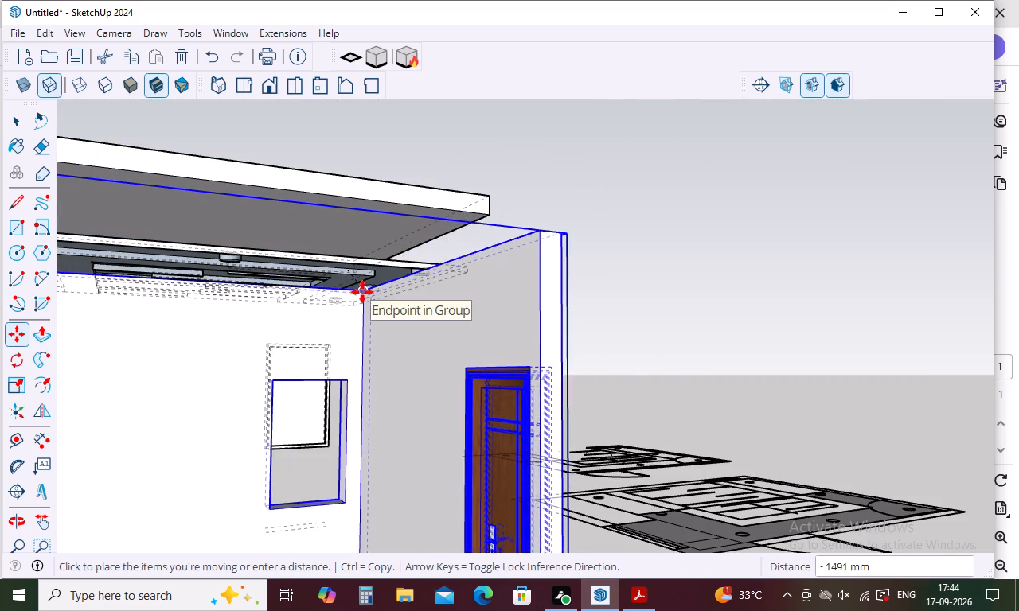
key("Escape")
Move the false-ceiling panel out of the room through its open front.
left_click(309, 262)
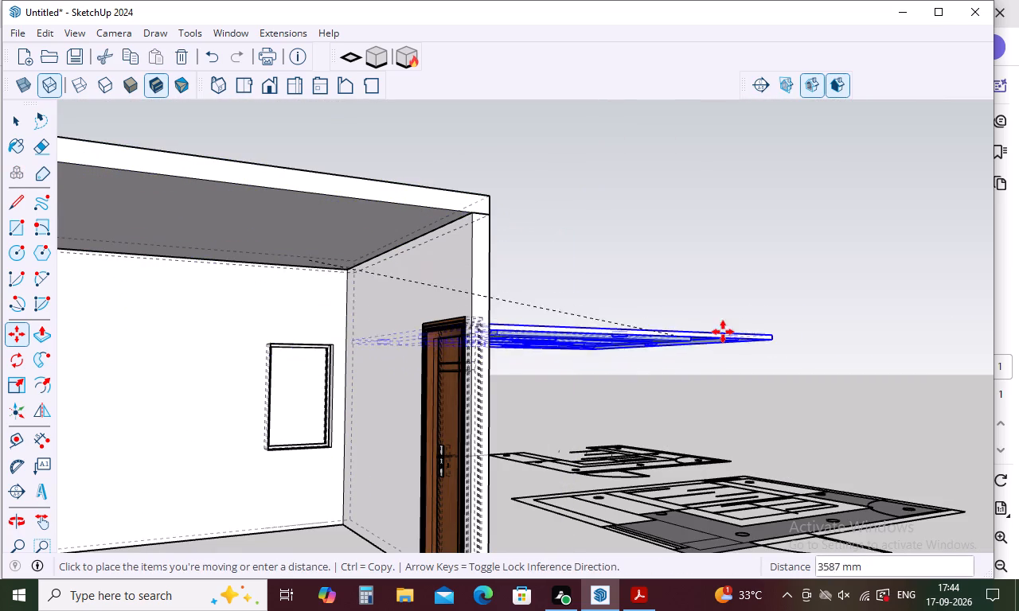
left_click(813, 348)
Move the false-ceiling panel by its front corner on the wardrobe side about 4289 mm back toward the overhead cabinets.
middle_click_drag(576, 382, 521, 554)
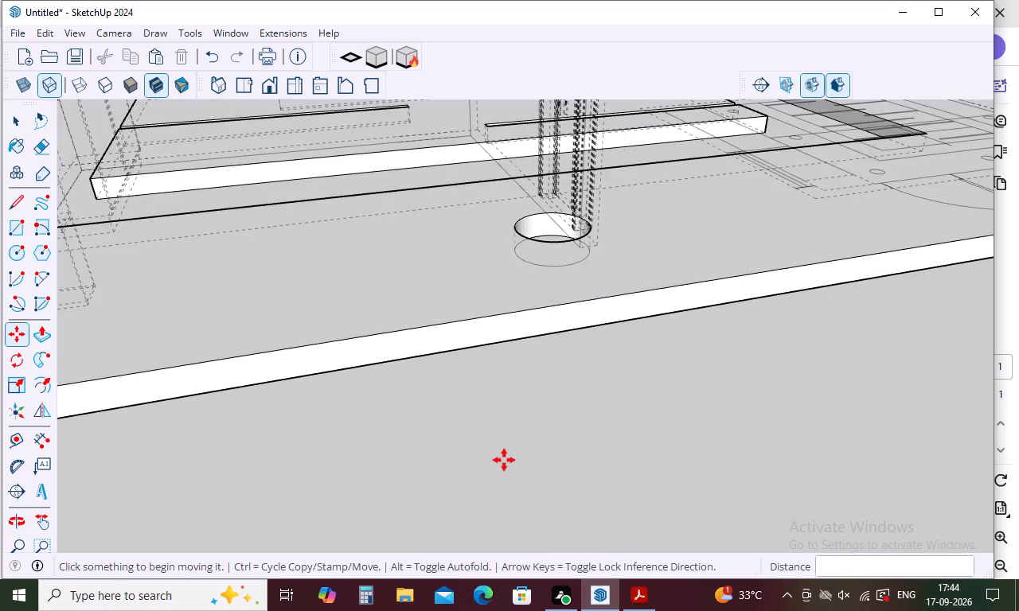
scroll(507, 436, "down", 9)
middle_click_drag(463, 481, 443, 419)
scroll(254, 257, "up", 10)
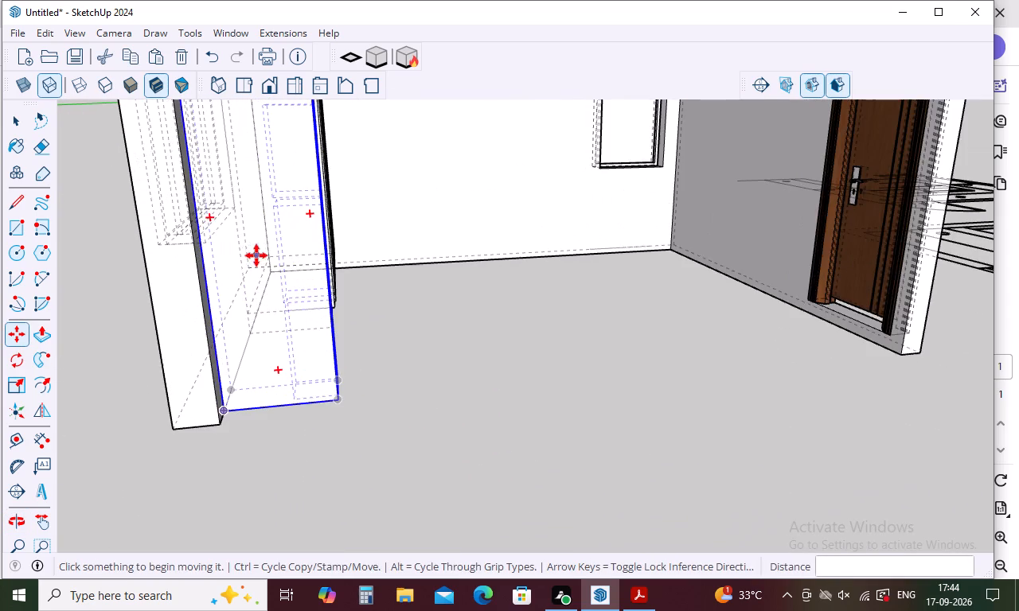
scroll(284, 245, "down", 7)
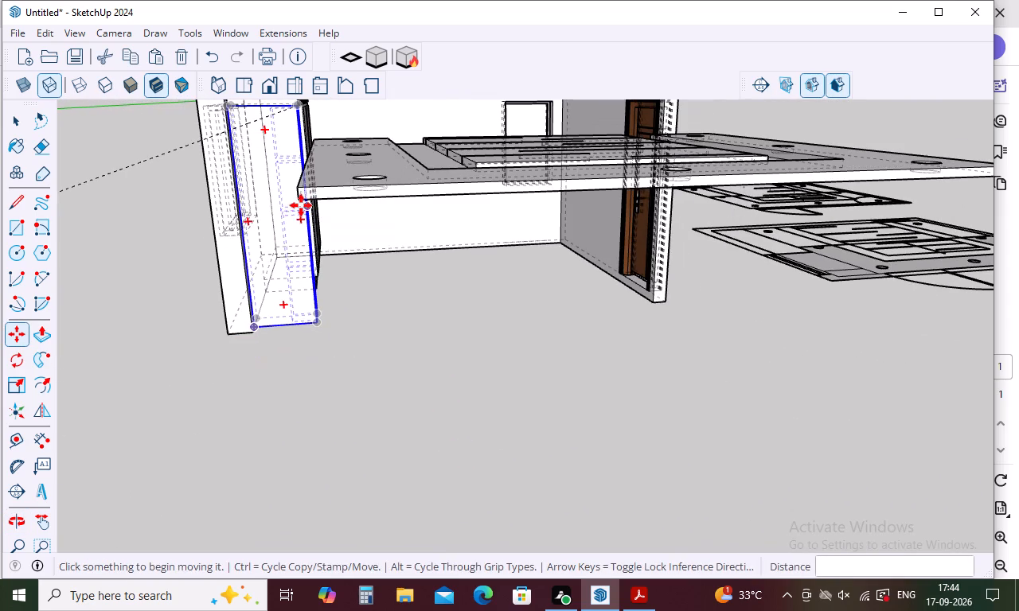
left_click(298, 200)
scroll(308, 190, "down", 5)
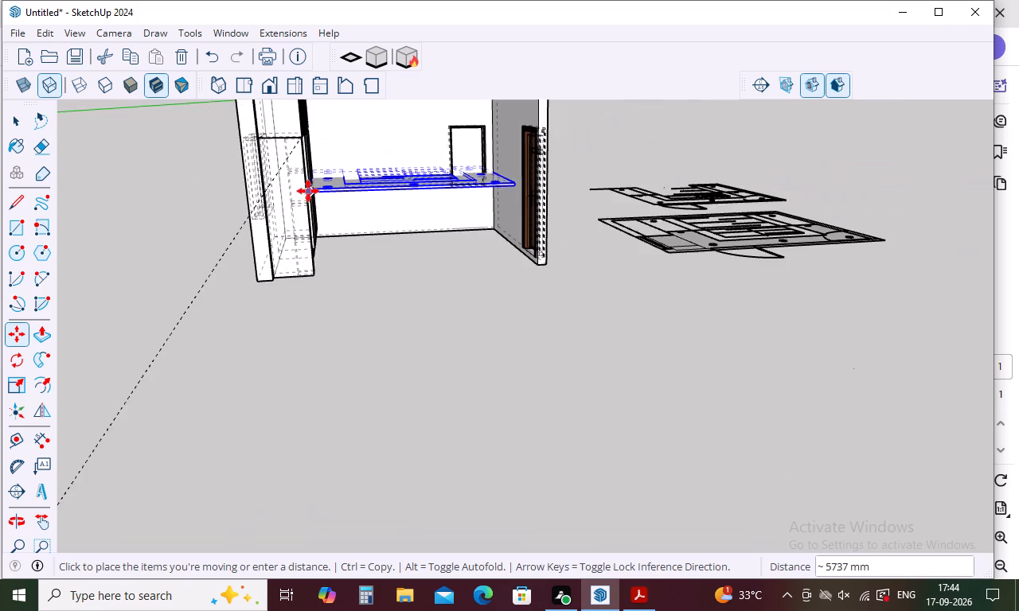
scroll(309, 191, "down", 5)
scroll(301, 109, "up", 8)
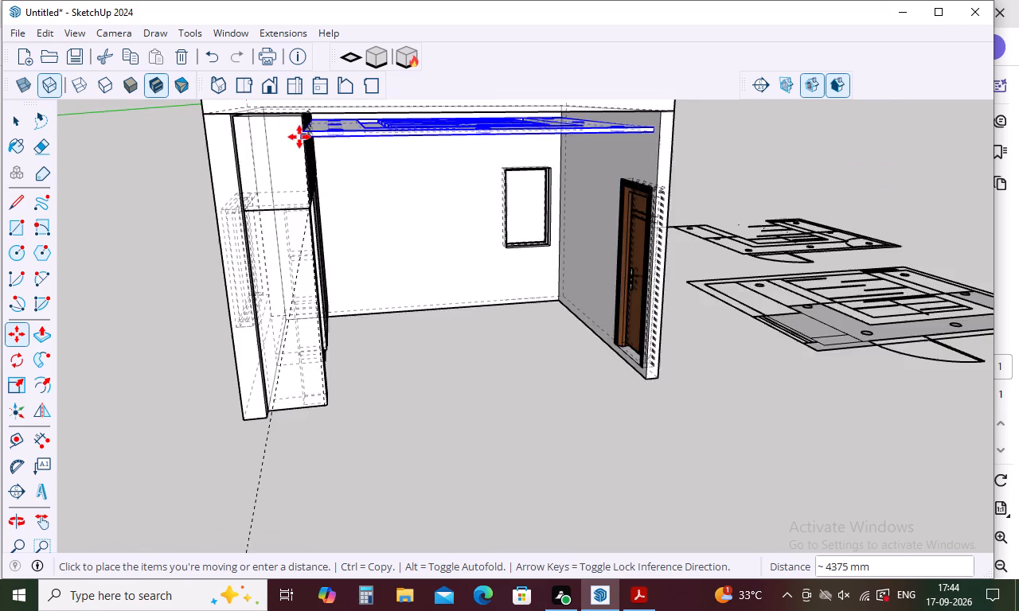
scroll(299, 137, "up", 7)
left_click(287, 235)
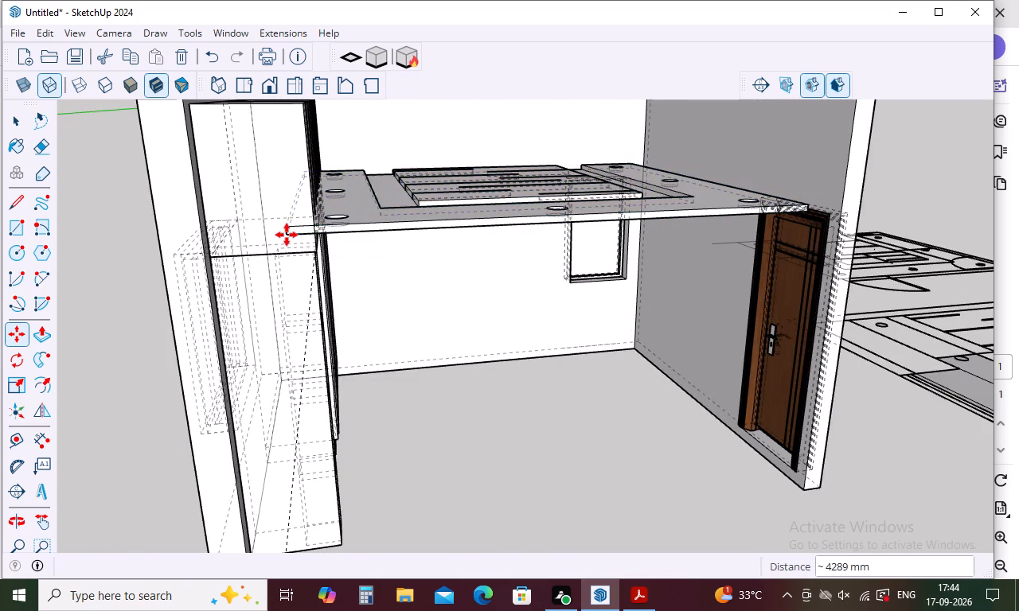
Move the false-ceiling panel by its top front corner onto the overhead cabinets' top outer front corner, directly beneath the ceiling slab.
scroll(280, 206, "up", 10)
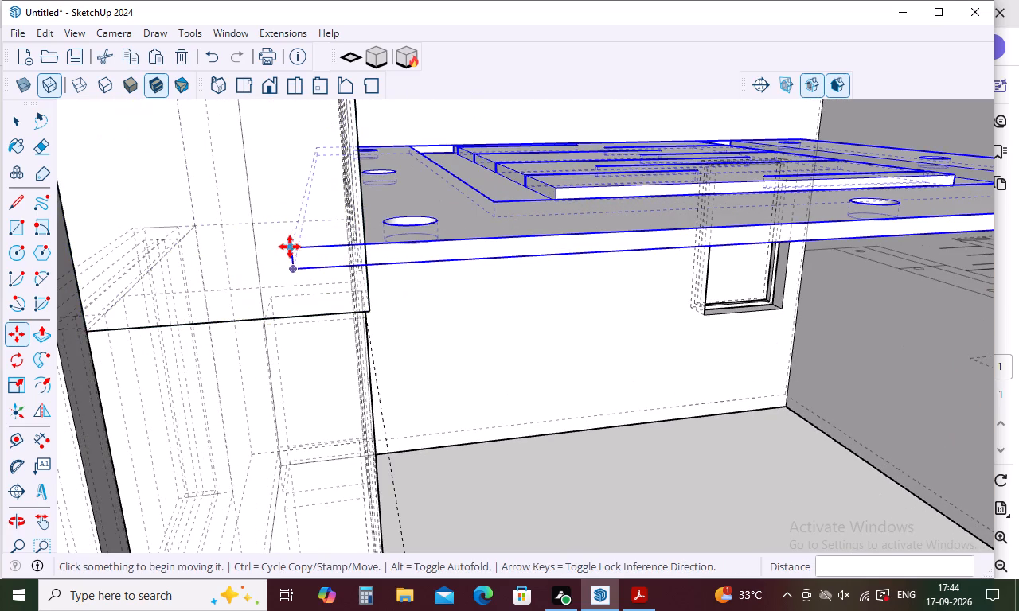
left_click(290, 247)
scroll(454, 220, "down", 12)
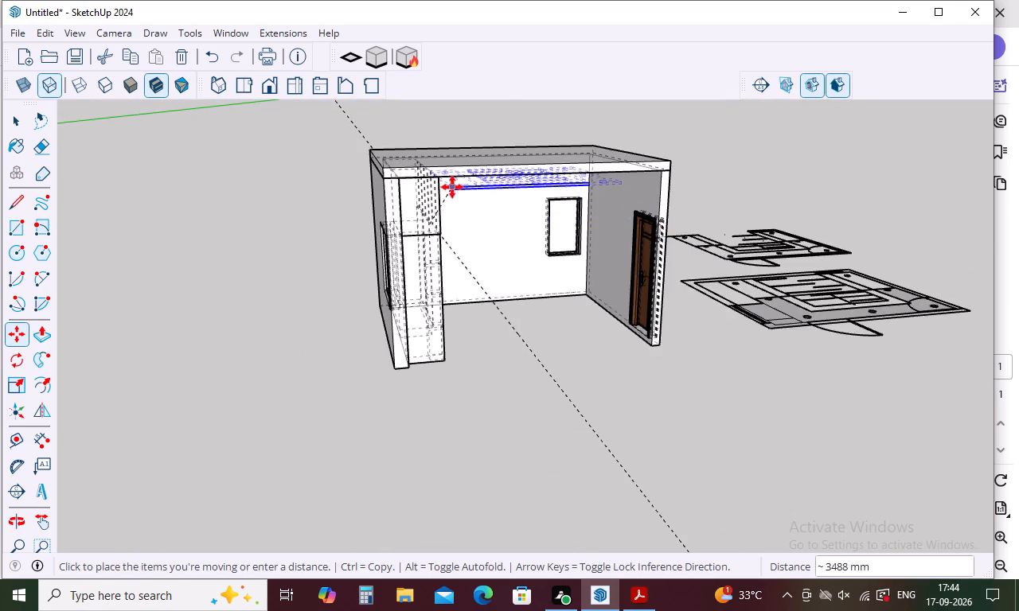
scroll(451, 184, "up", 15)
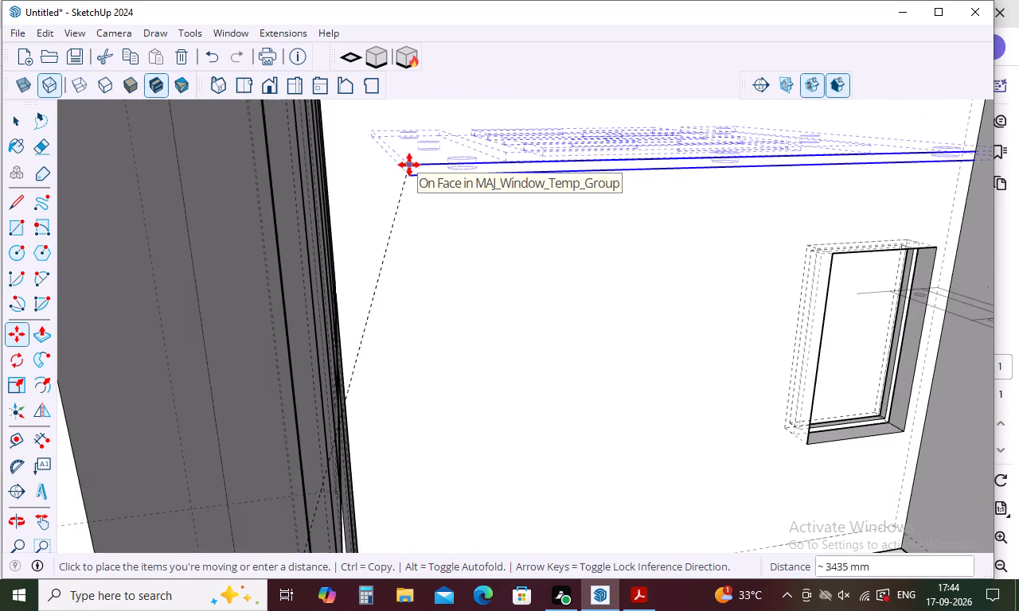
scroll(409, 165, "down", 3)
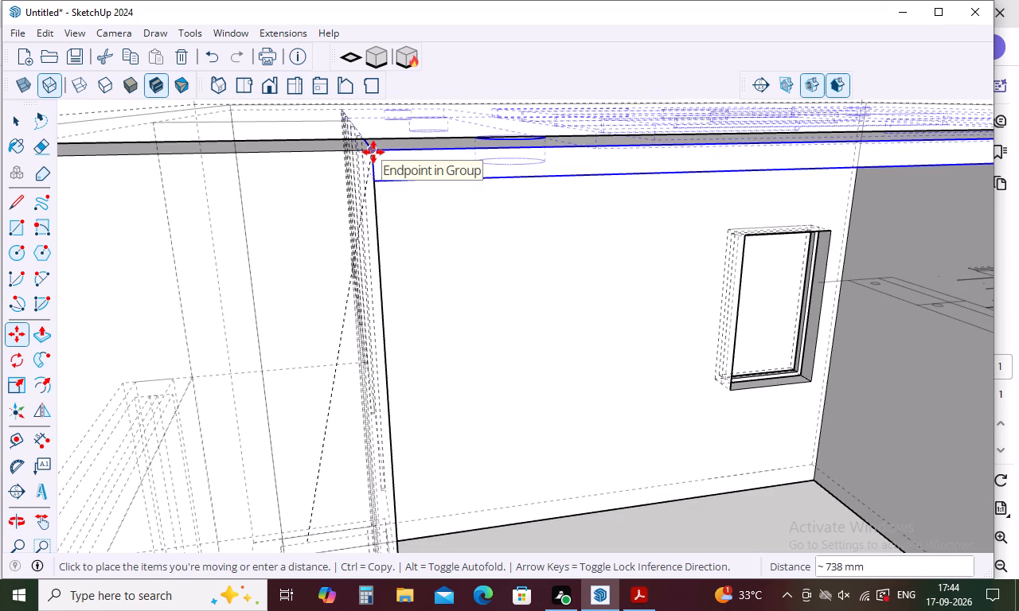
left_click(373, 152)
Examine the false-ceiling panel's fit against the overhead cabinets, the door wall and the slab from inside the room.
middle_click_drag(426, 225, 410, 189)
scroll(426, 225, "down", 1)
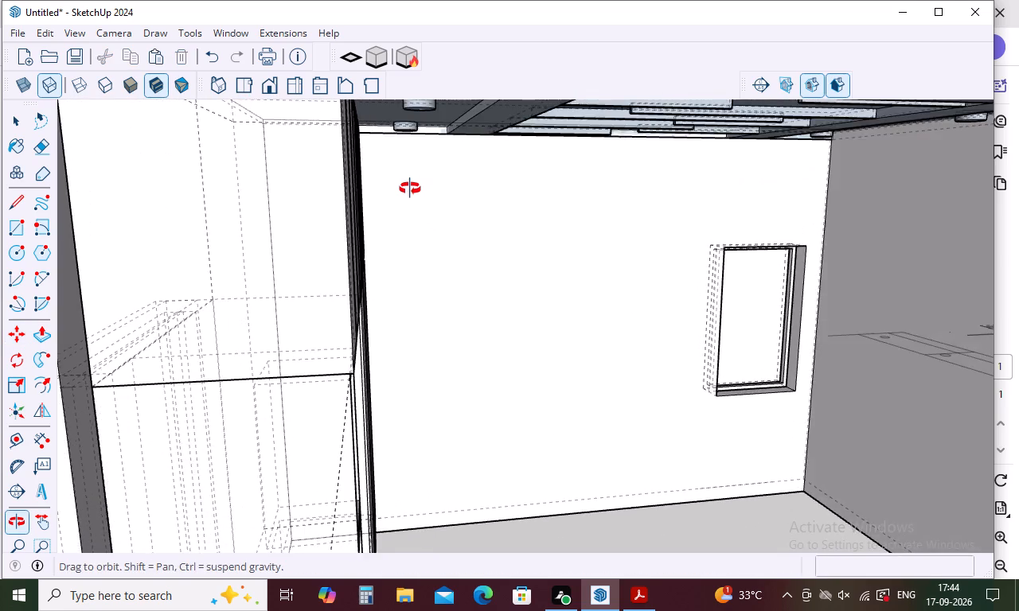
middle_click_drag(410, 189, 369, 203)
scroll(369, 203, "down", 6)
middle_click_drag(501, 200, 507, 174)
scroll(494, 201, "down", 3)
scroll(556, 122, "up", 9)
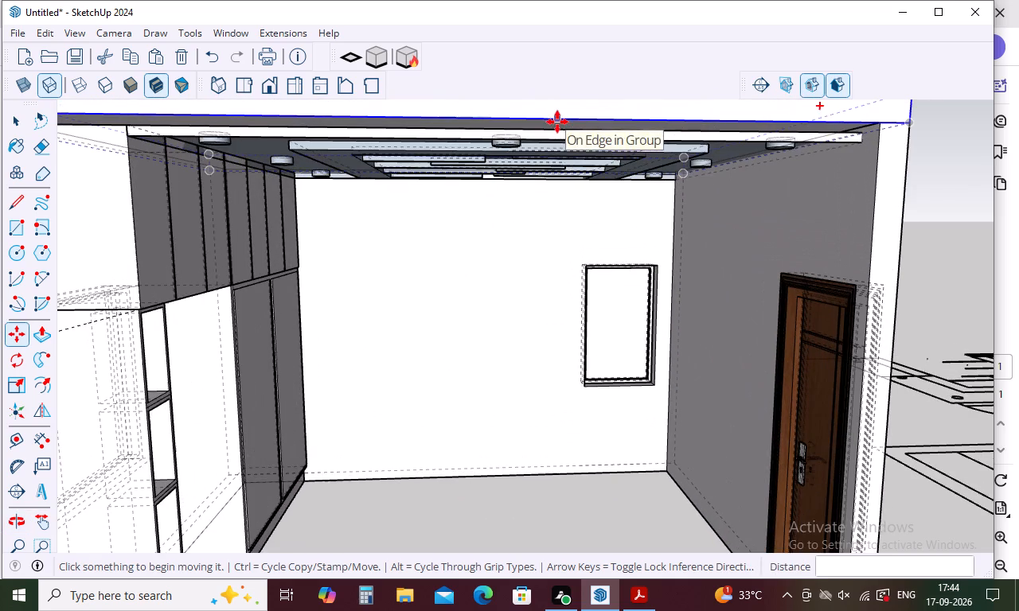
scroll(296, 185, "down", 4)
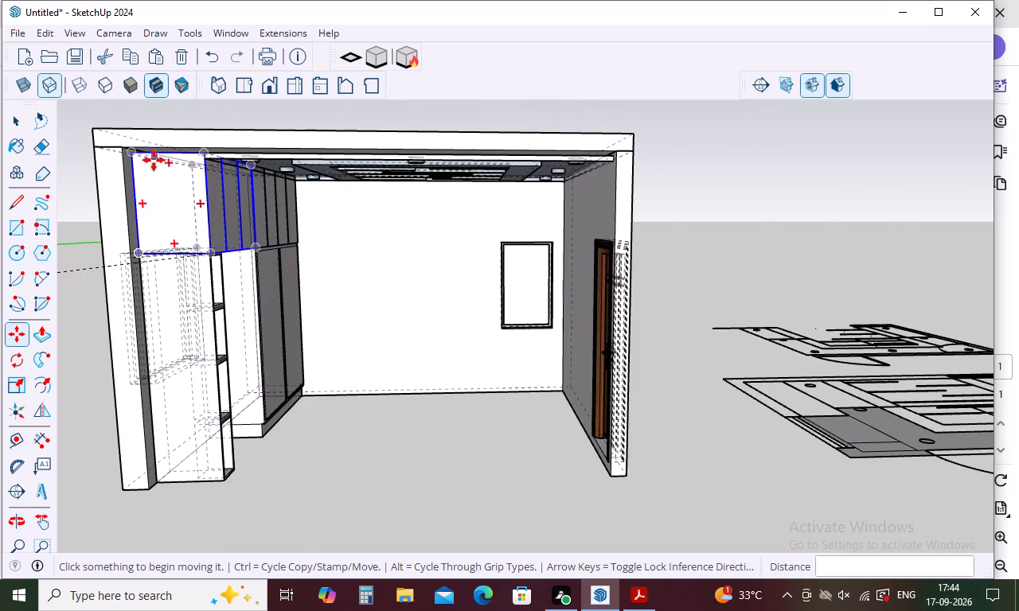
scroll(154, 158, "up", 5)
scroll(252, 138, "up", 12)
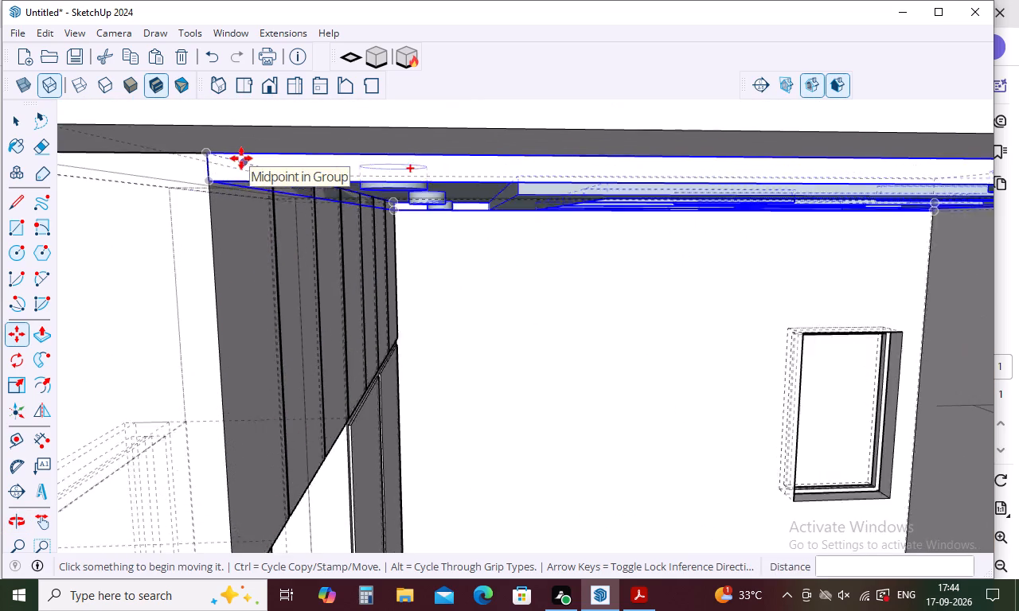
Examine the false-ceiling panel's underside and its fit along the cabinets and door wall from the room's open front.
scroll(241, 158, "up", 6)
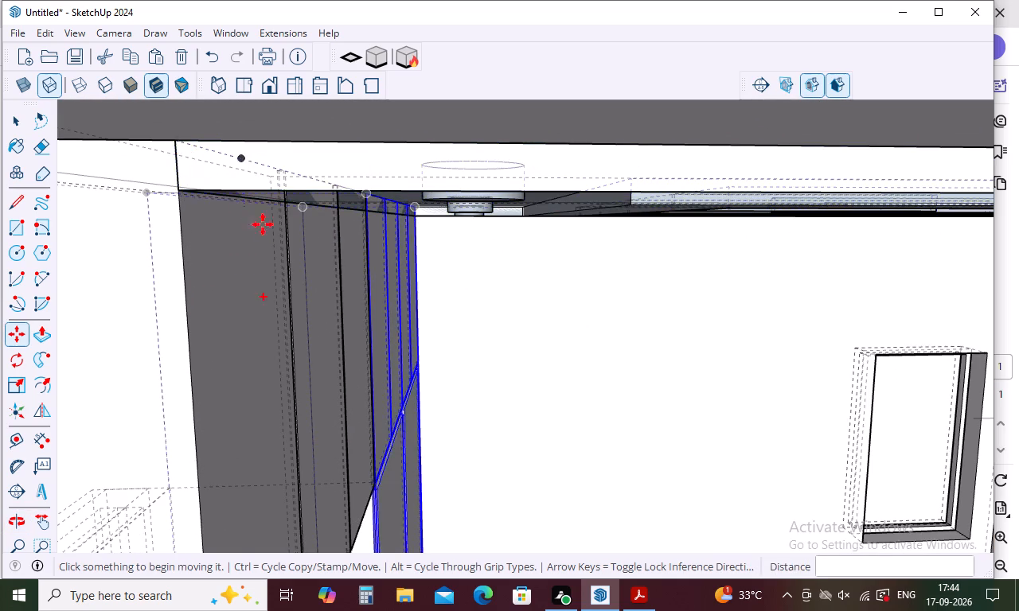
scroll(283, 228, "down", 14)
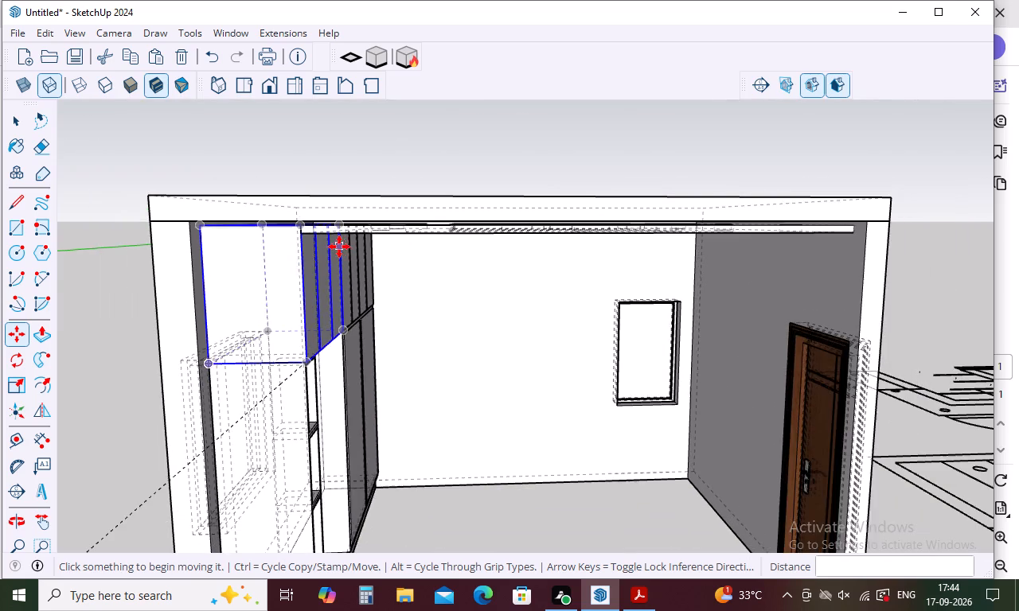
middle_click_drag(601, 306, 604, 271)
scroll(601, 271, "down", 4)
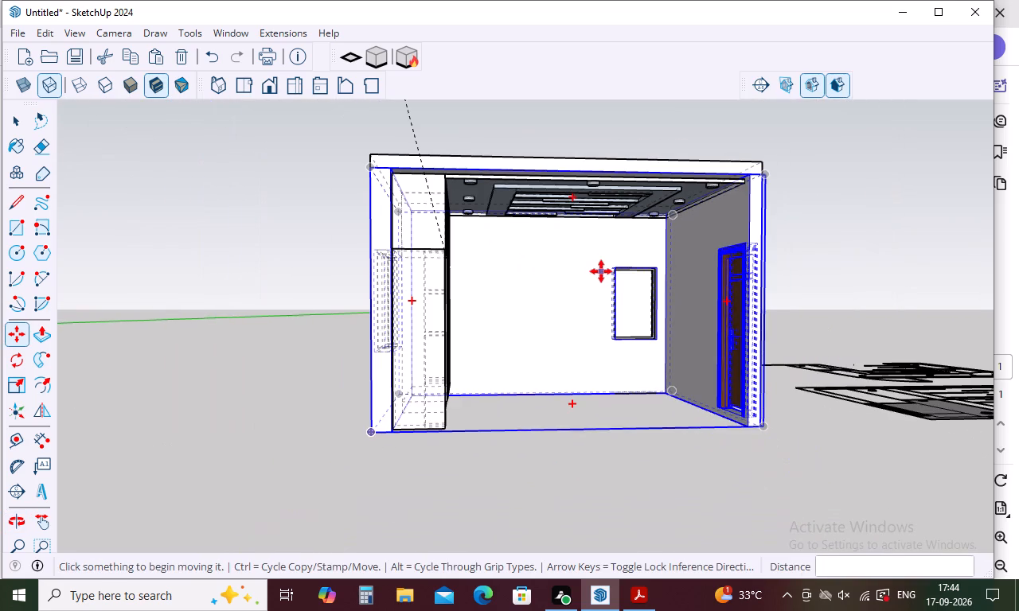
scroll(633, 189, "up", 9)
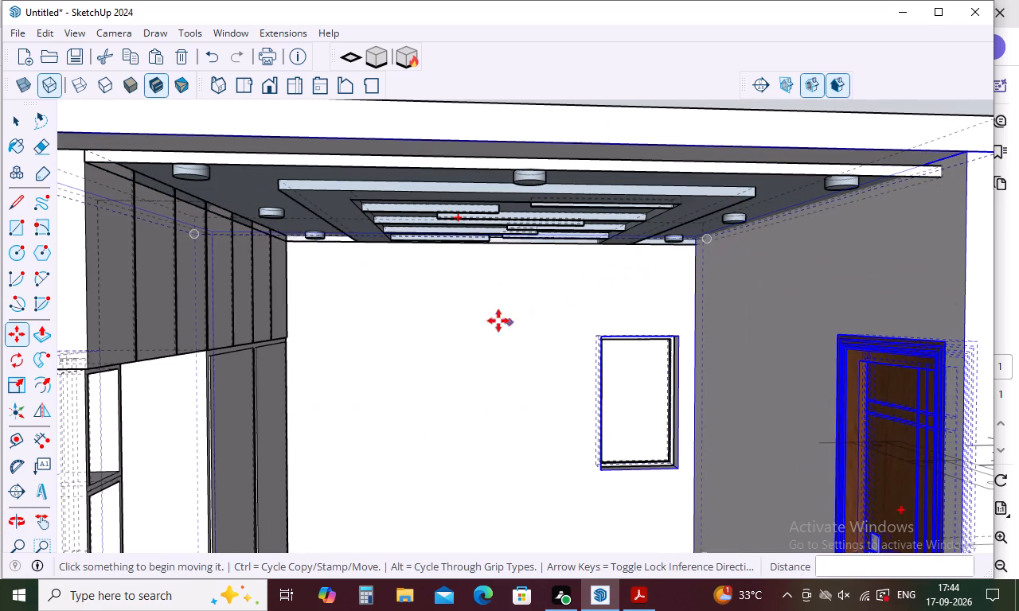
Open the false-ceiling group for editing and reverse the recessed central face behind the battens.
key("space")
triple_click(421, 195)
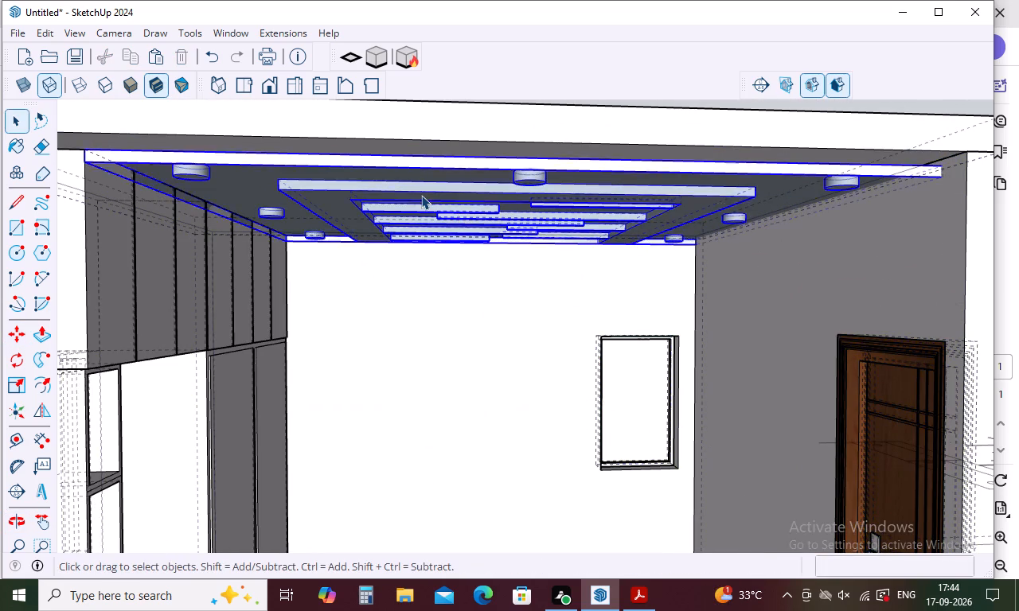
left_click(421, 195)
key("Escape")
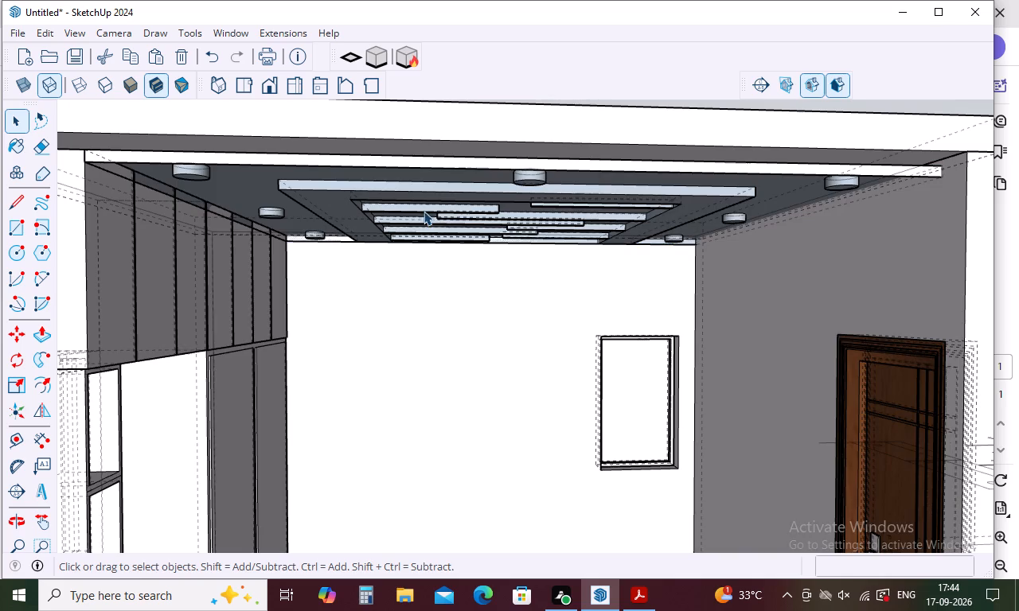
left_click(432, 193)
left_click(432, 193)
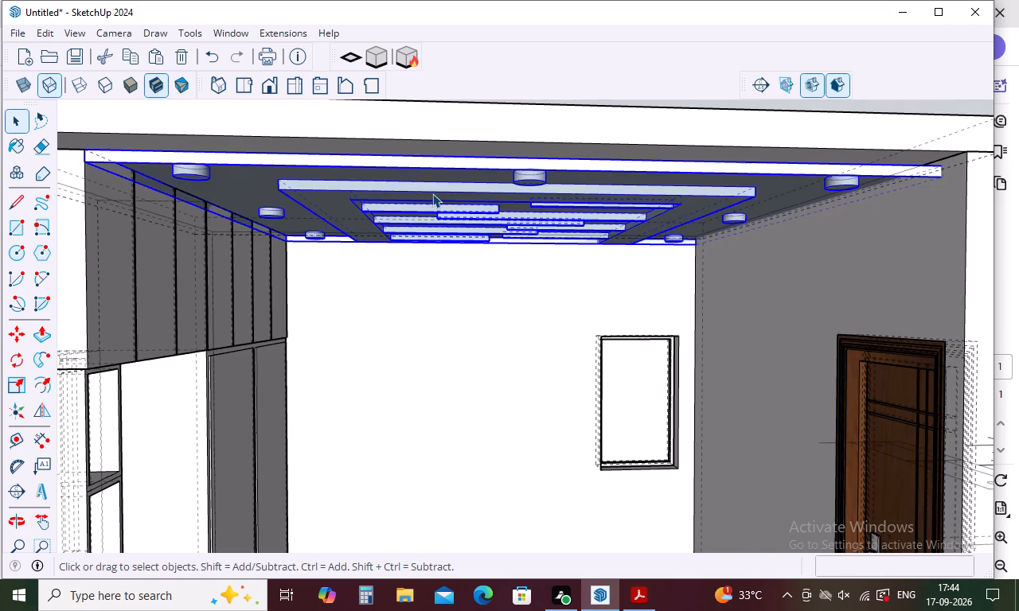
key("Escape")
scroll(437, 270, "down", 5)
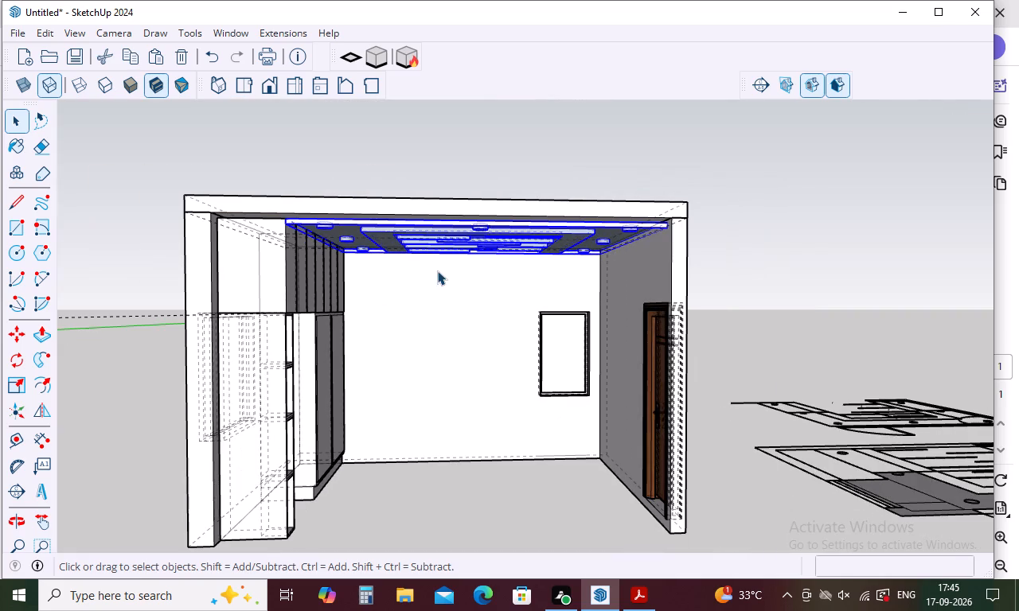
key("Escape")
left_click(121, 344)
double_click(477, 245)
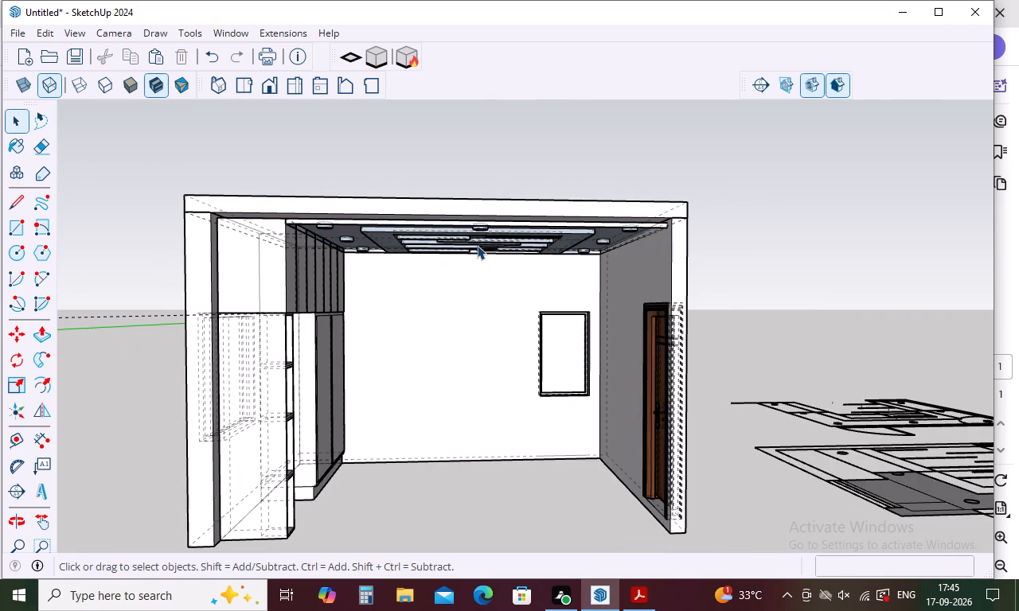
scroll(483, 228, "up", 8)
middle_click_drag(499, 253, 522, 168)
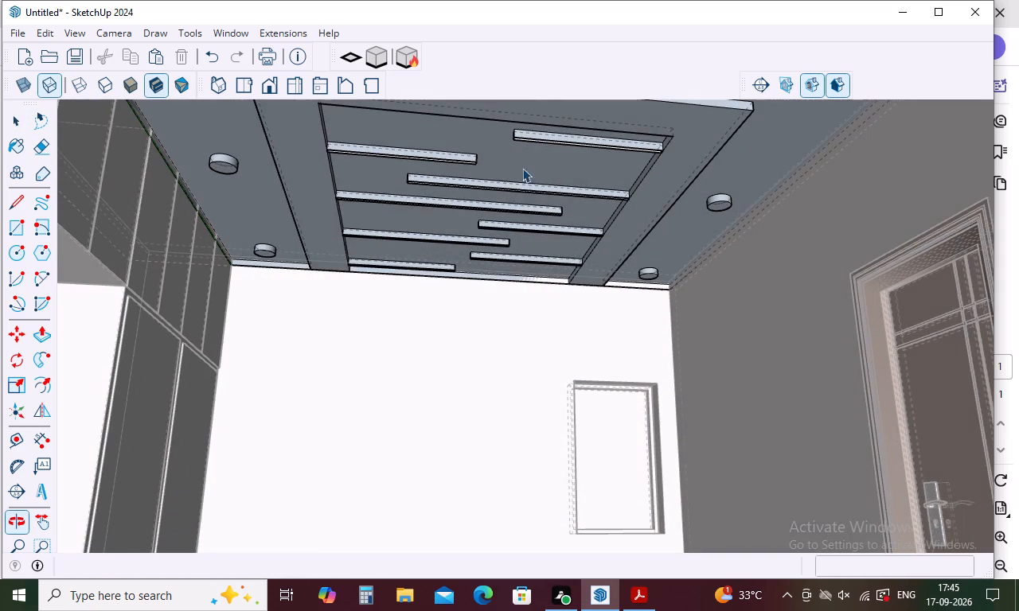
left_click(537, 169)
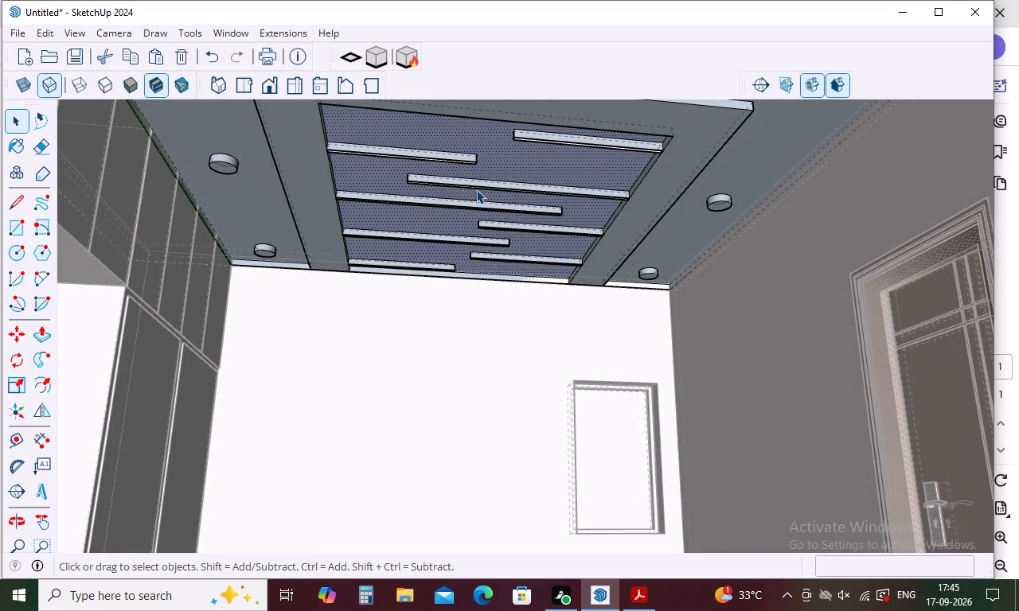
left_click(326, 185)
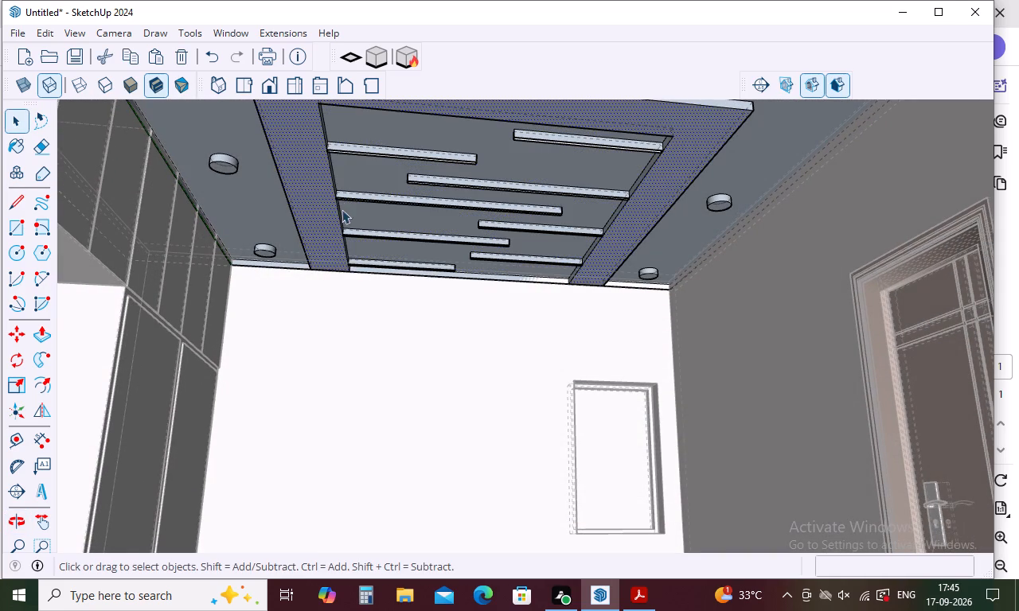
right_click(400, 258)
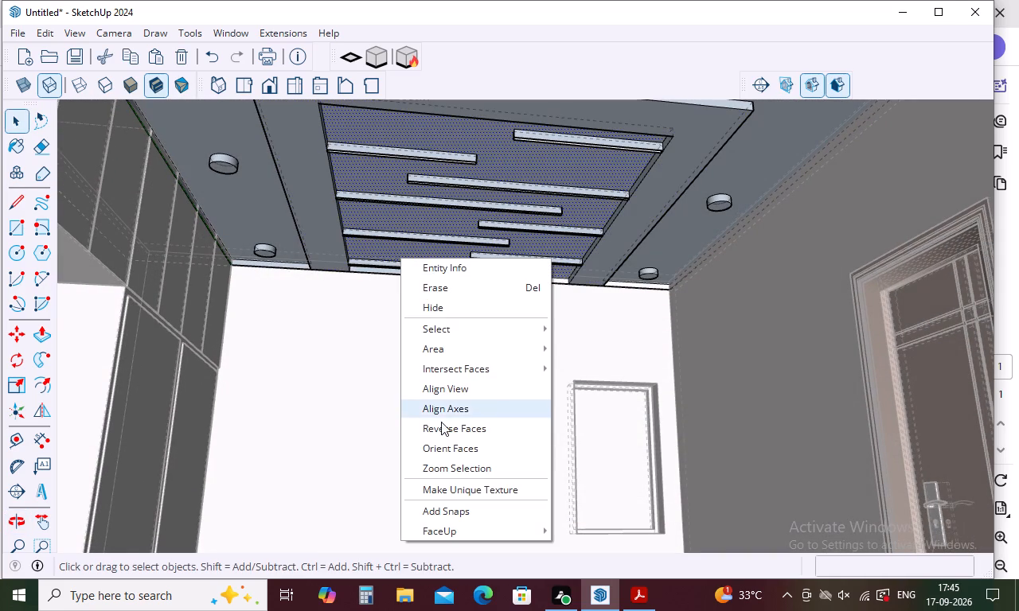
left_click(457, 428)
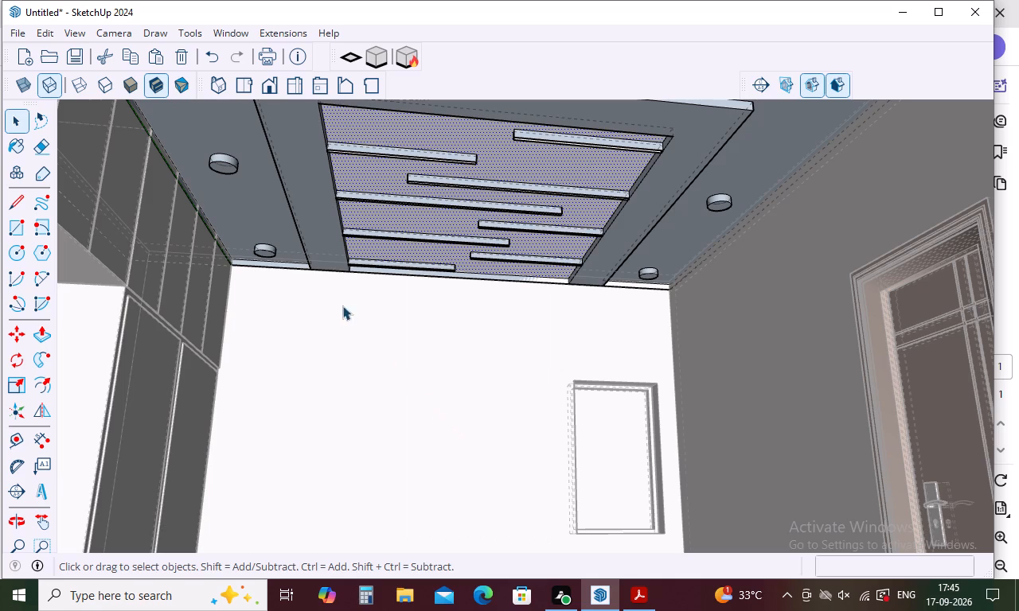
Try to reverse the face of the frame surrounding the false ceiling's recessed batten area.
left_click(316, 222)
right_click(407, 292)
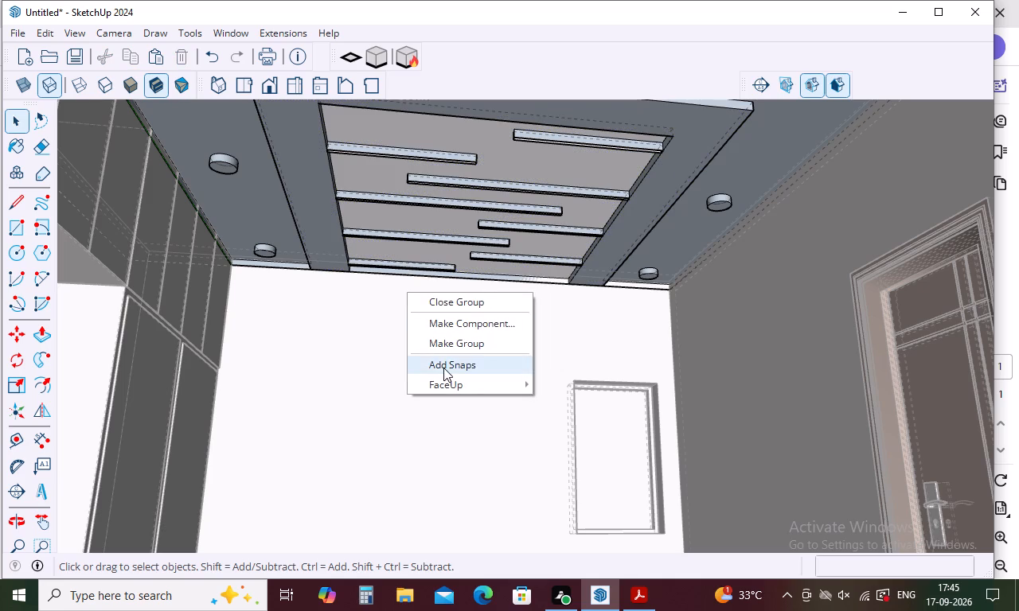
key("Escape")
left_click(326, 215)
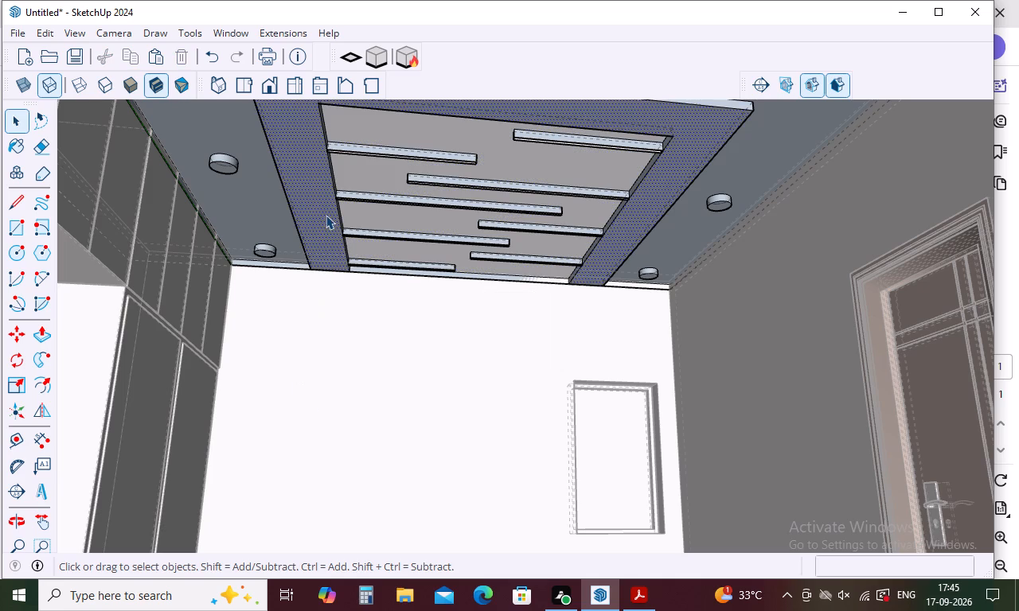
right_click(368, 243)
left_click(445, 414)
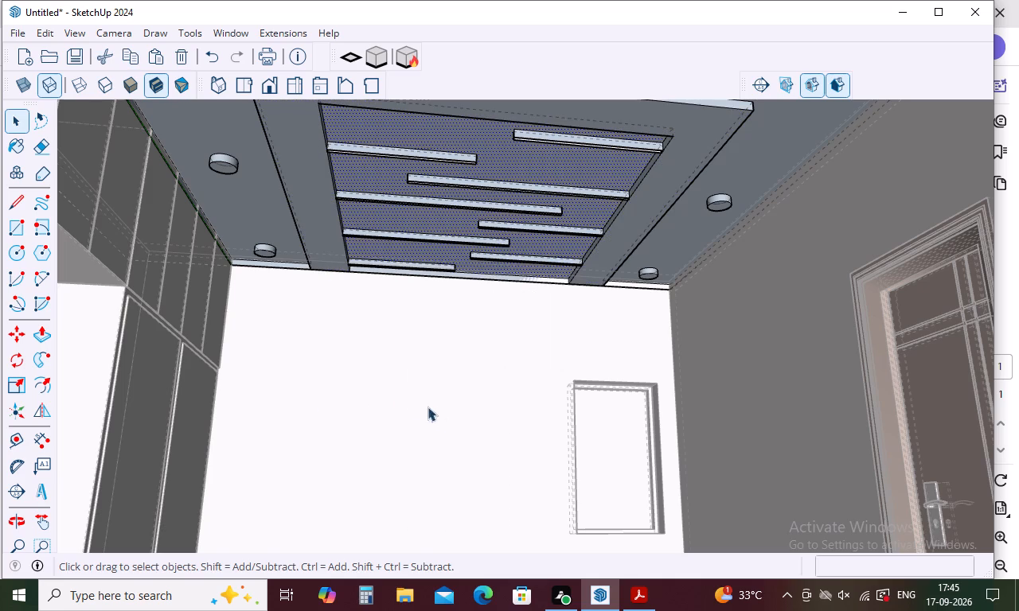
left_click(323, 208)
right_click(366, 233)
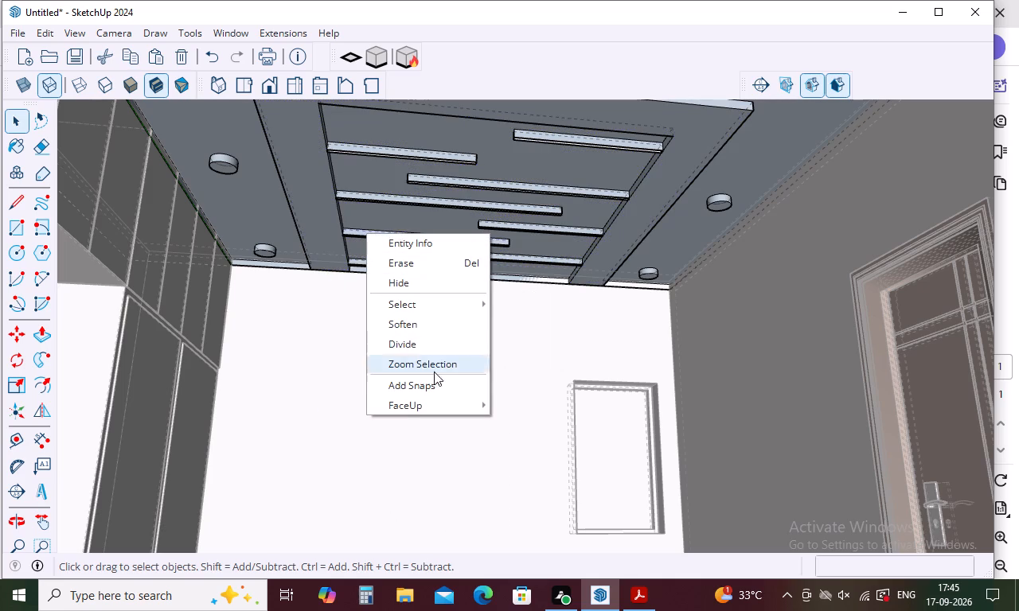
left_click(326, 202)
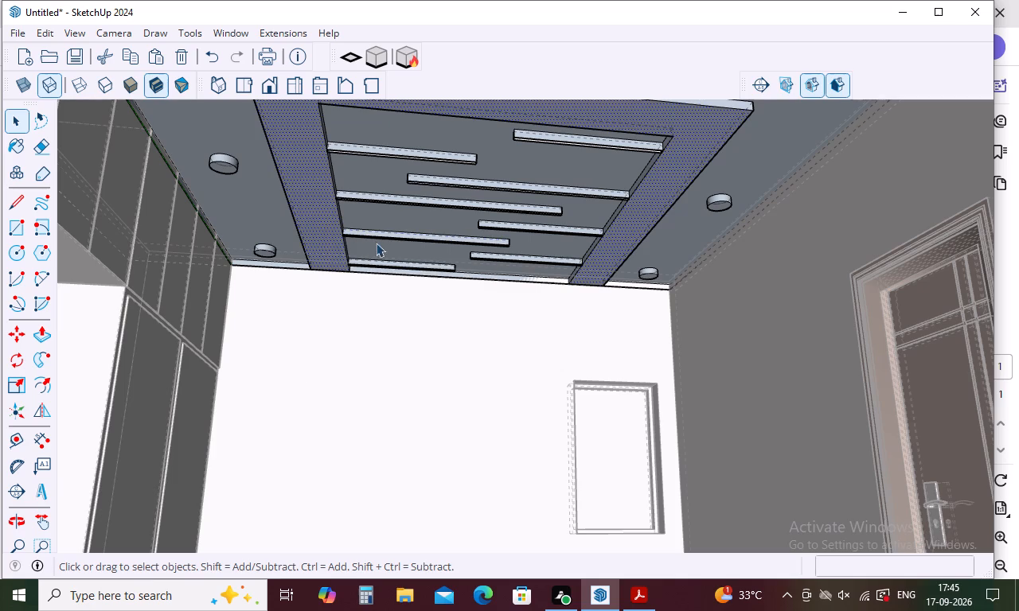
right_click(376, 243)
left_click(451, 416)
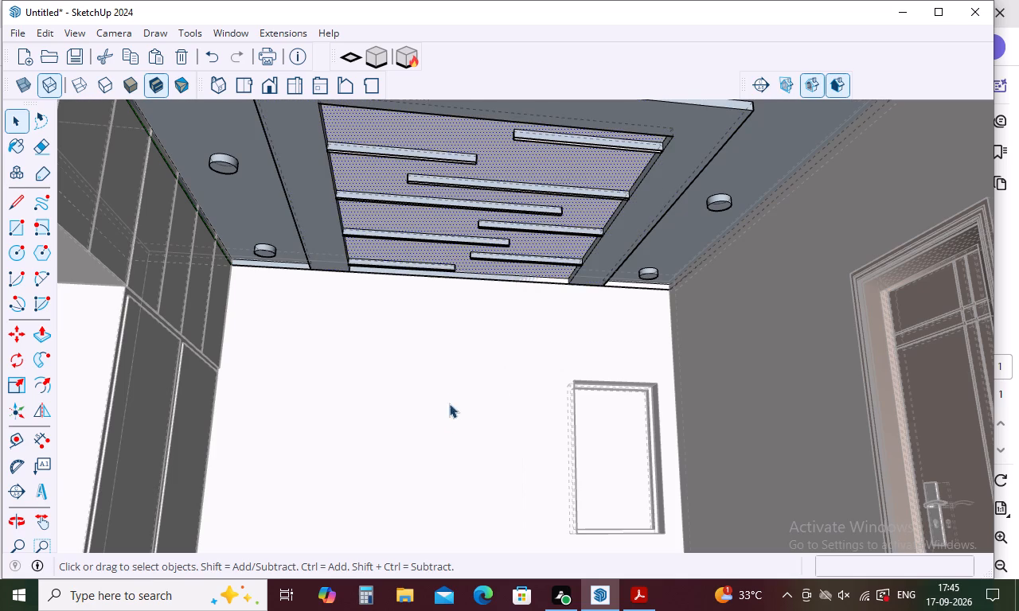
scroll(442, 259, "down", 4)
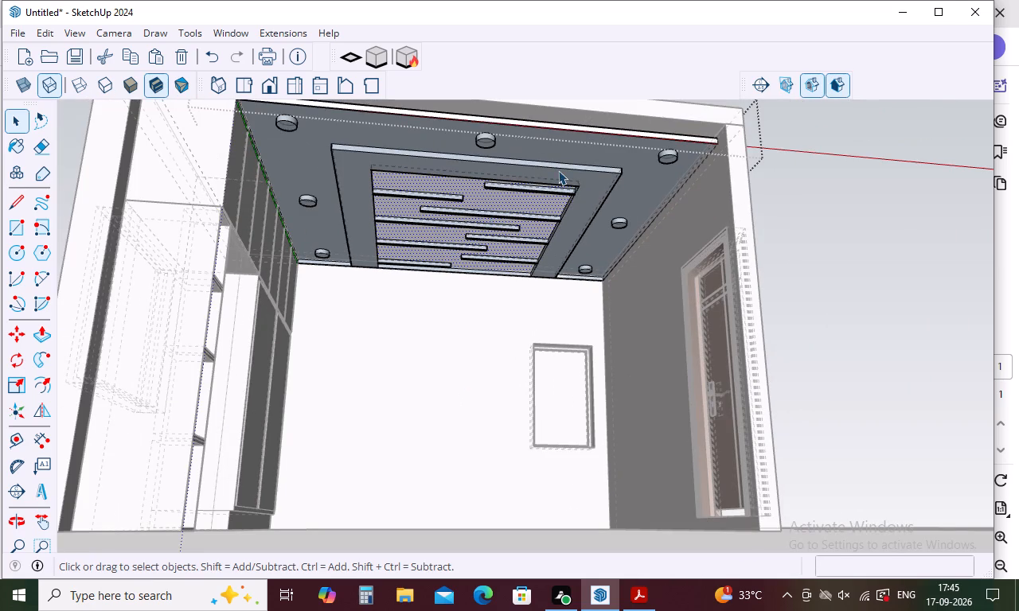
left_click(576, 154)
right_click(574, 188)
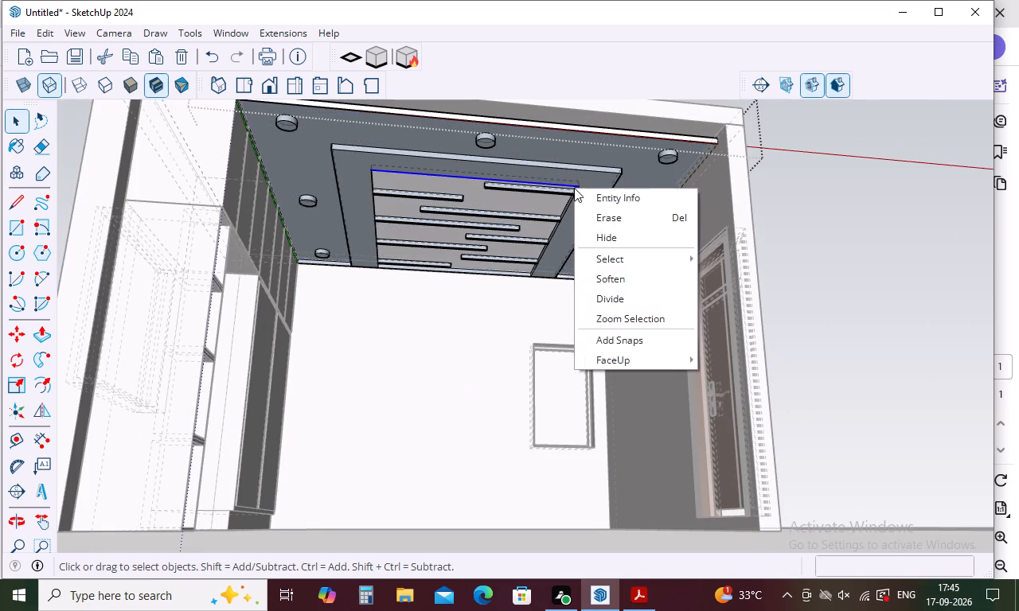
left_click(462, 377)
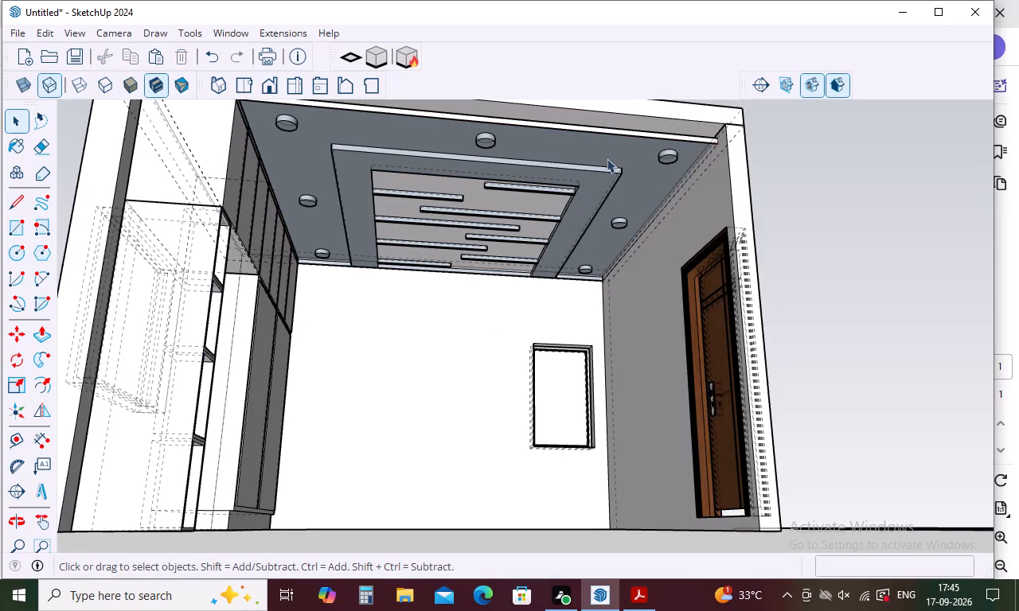
Reopen the false-ceiling group and reverse its outer underside face around the round downlights.
left_click(613, 153)
key("Escape")
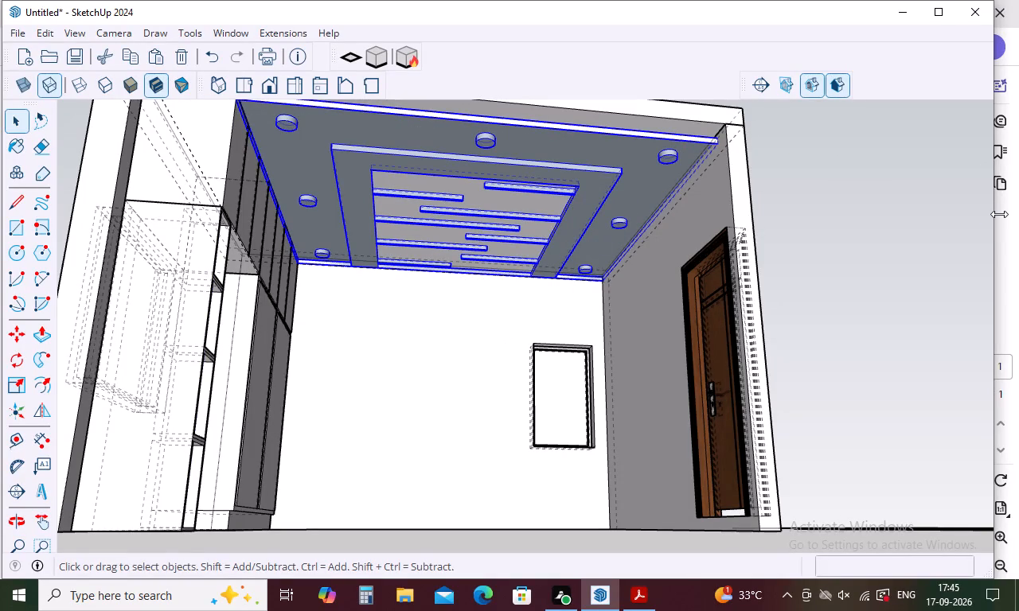
left_click(999, 213)
key("Escape")
key("Escape")
left_click(912, 248)
double_click(650, 177)
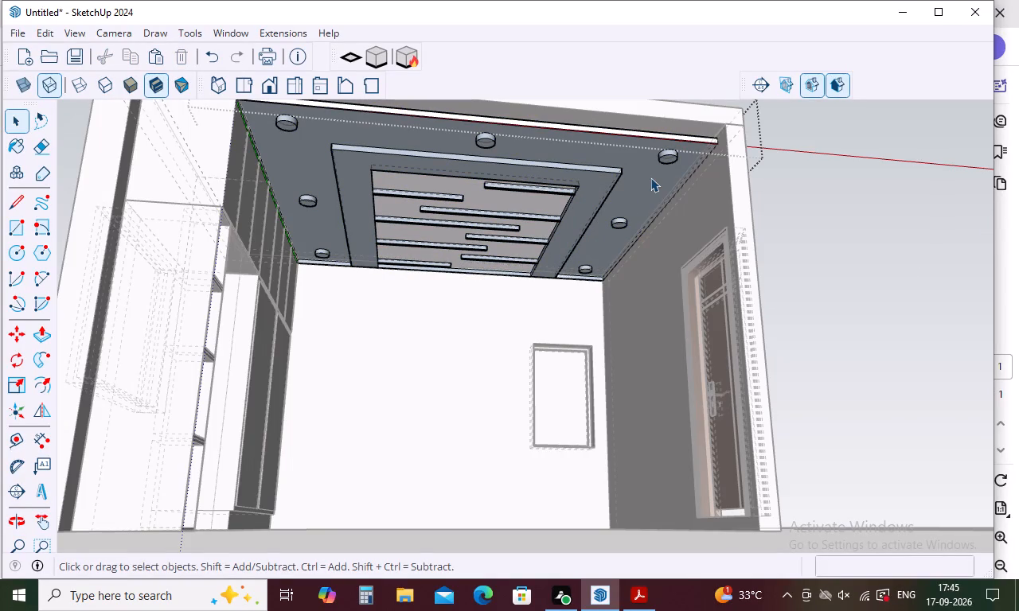
left_click(650, 177)
right_click(650, 177)
left_click(696, 344)
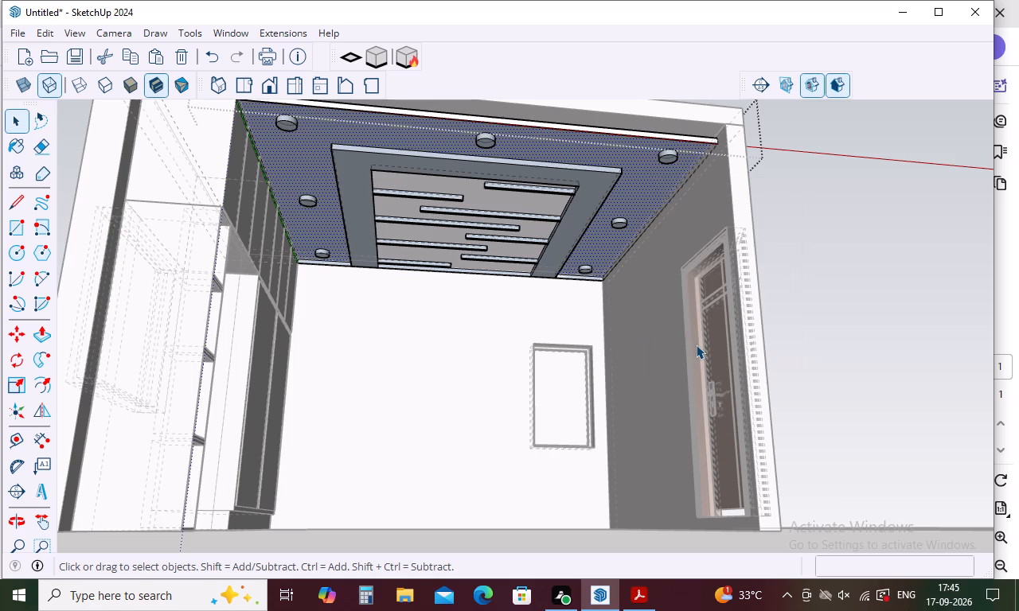
Examine the false ceiling's battens, recess, surrounding frame and outer face from below.
scroll(571, 194, "up", 3)
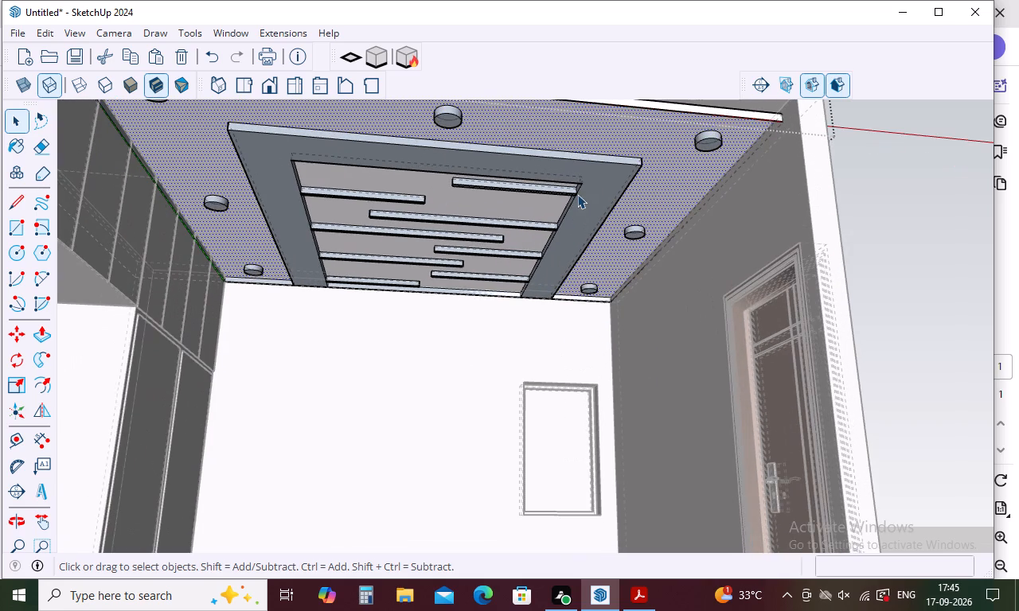
middle_click_drag(577, 194, 592, 170)
scroll(473, 205, "up", 4)
middle_click_drag(565, 165, 607, 143)
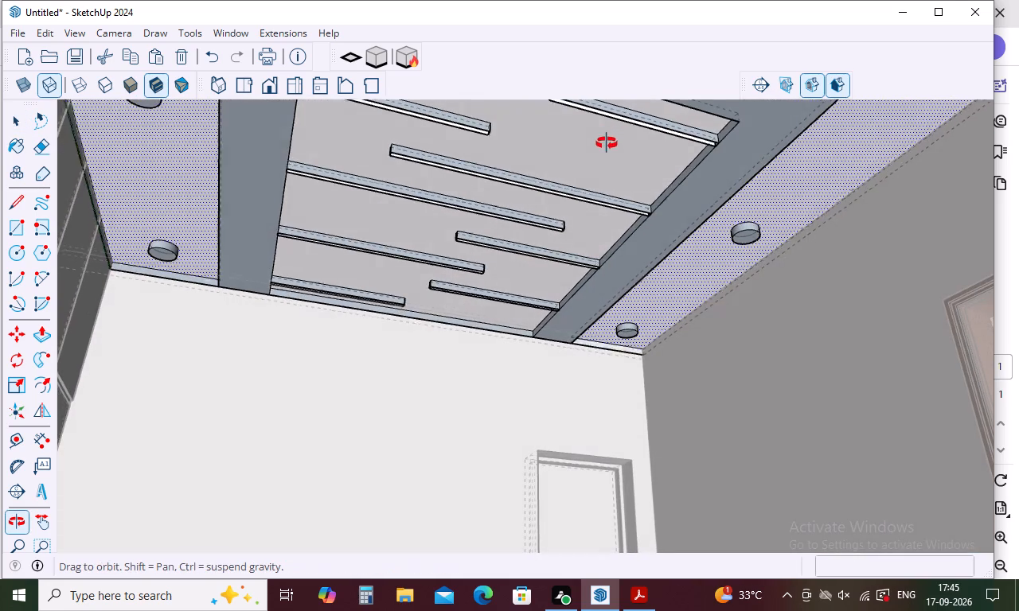
middle_click_drag(607, 143, 594, 194)
scroll(594, 194, "up", 9)
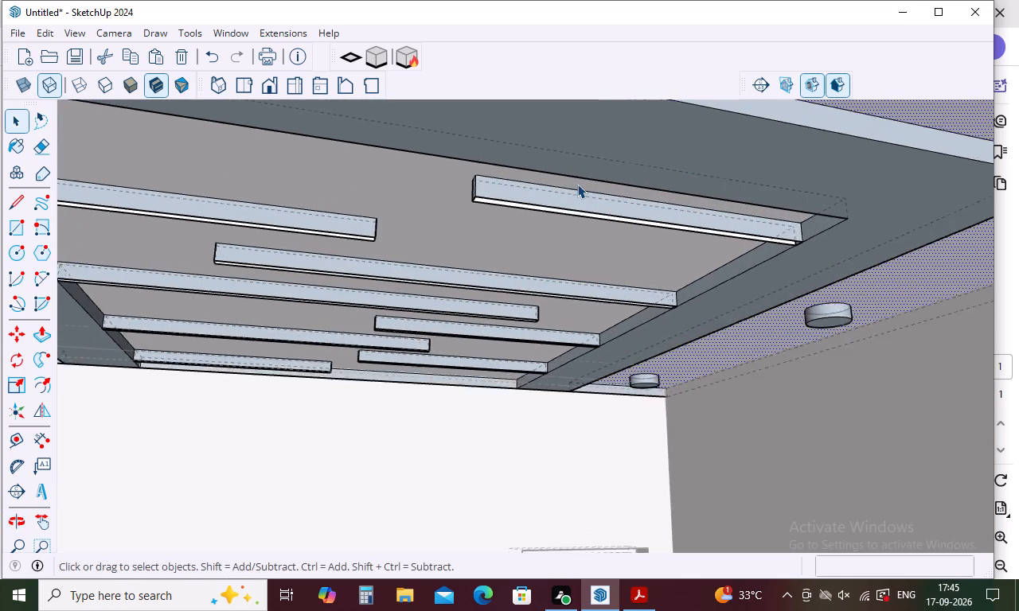
middle_click_drag(579, 183, 584, 162)
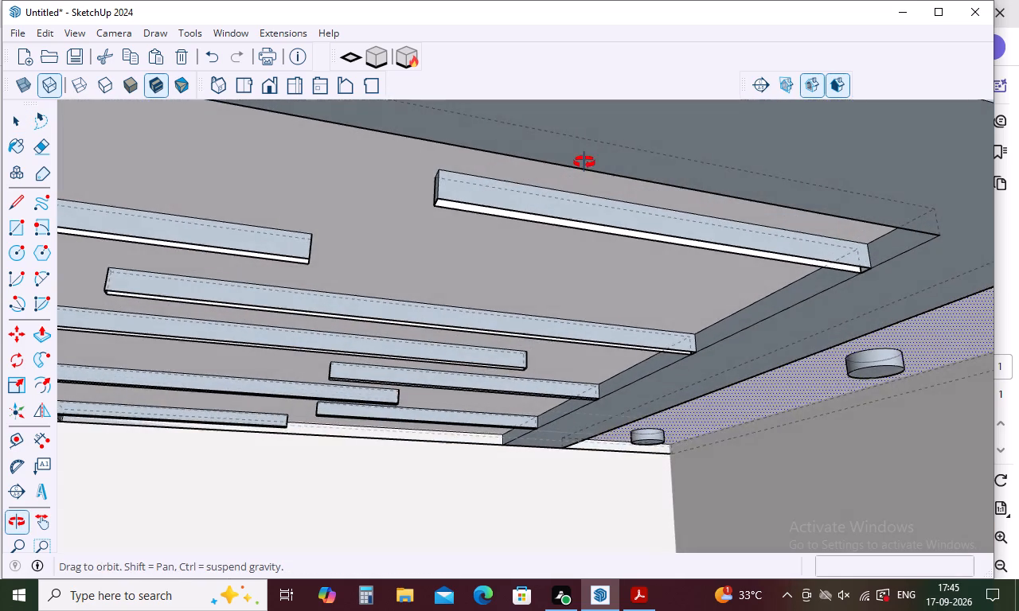
middle_click_drag(584, 162, 585, 162)
scroll(585, 165, "down", 8)
scroll(596, 229, "down", 4)
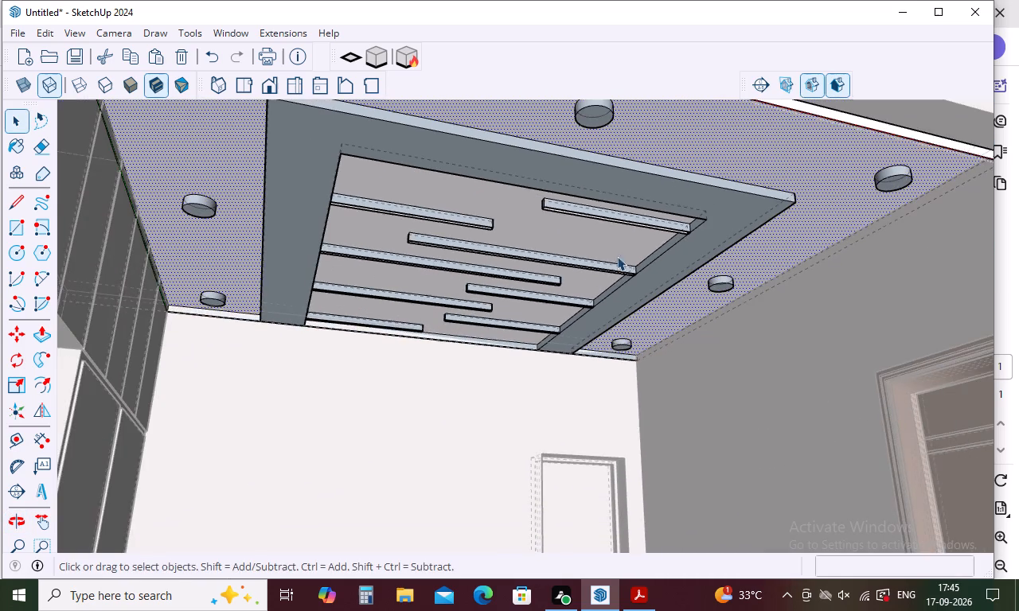
scroll(624, 267, "down", 6)
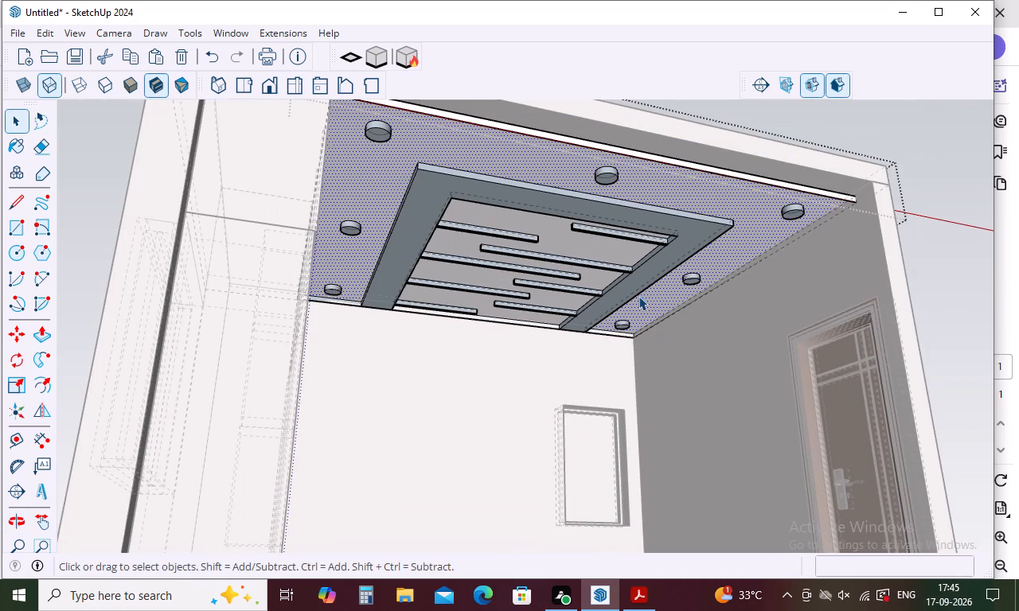
scroll(638, 296, "down", 2)
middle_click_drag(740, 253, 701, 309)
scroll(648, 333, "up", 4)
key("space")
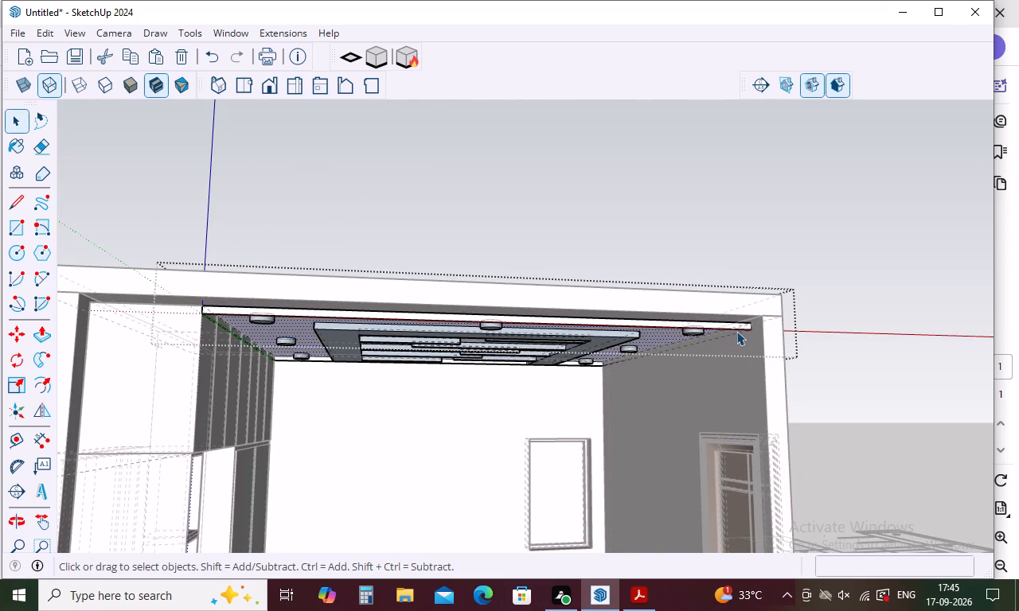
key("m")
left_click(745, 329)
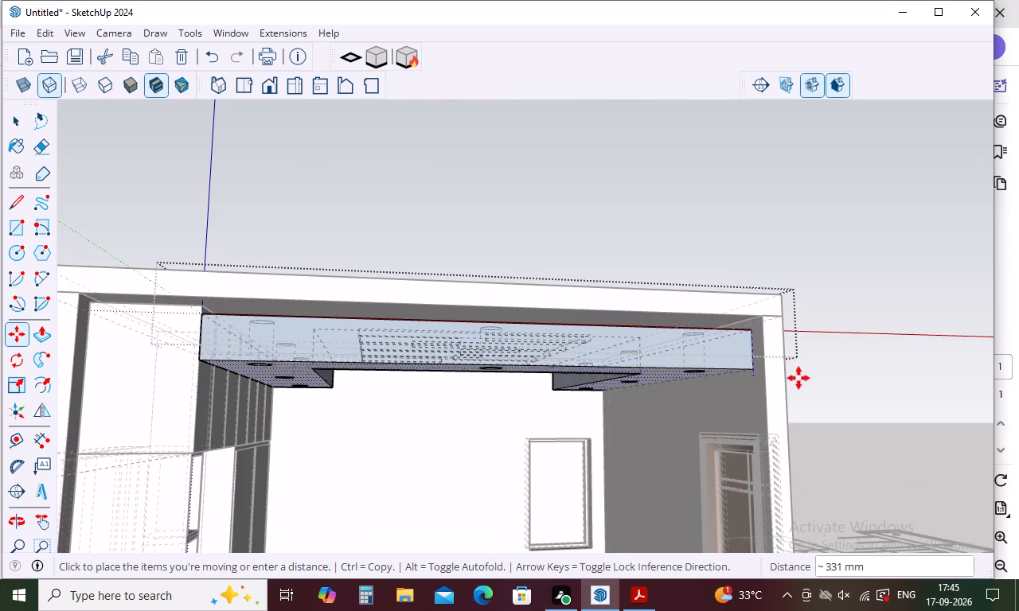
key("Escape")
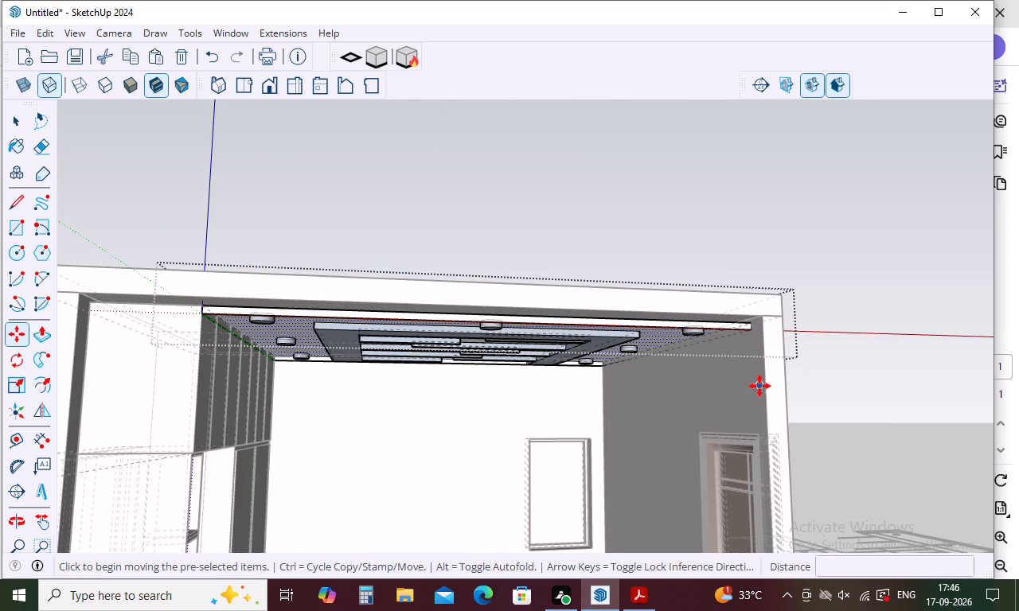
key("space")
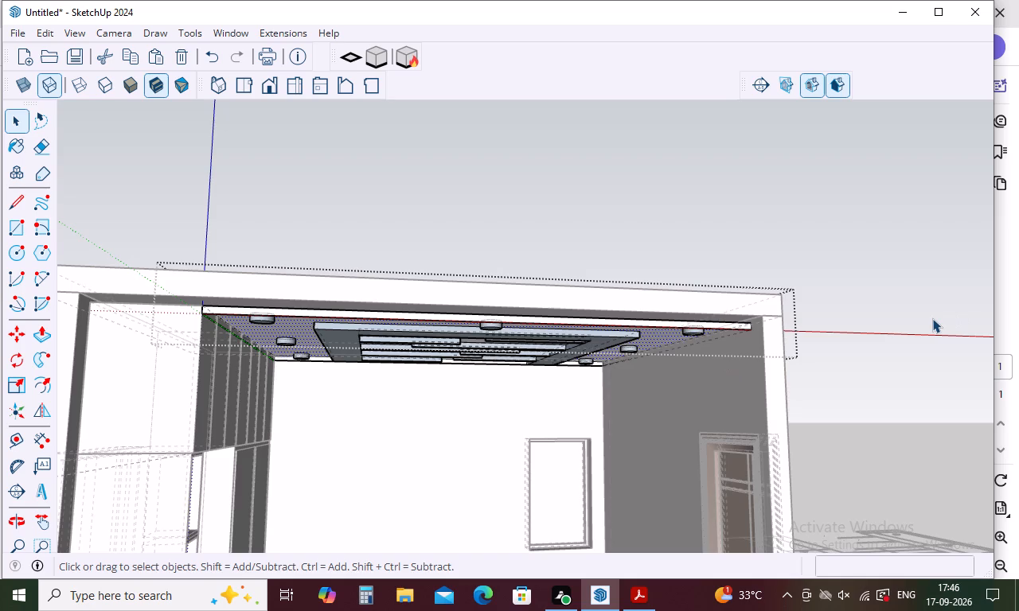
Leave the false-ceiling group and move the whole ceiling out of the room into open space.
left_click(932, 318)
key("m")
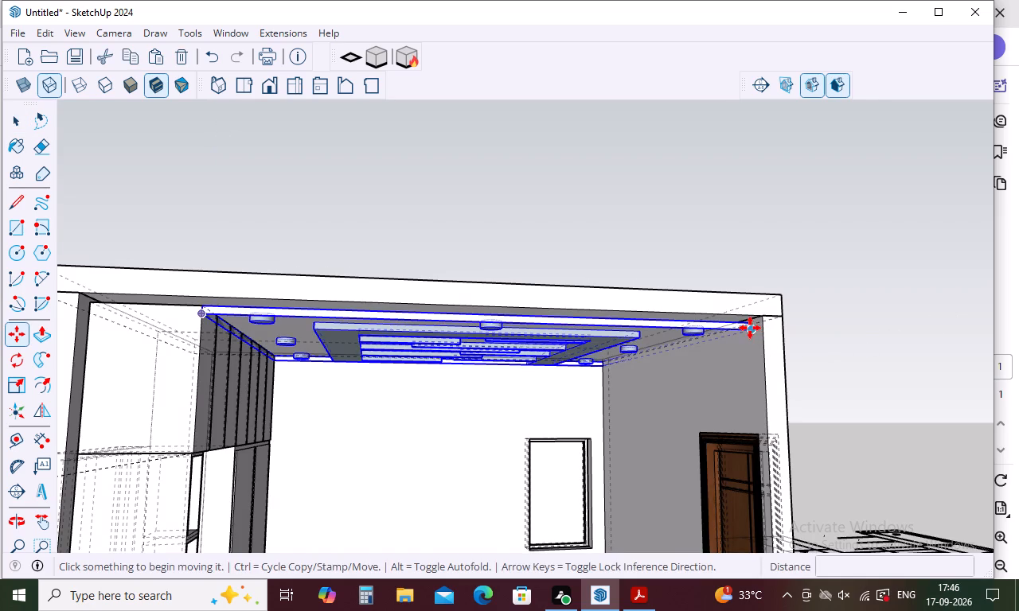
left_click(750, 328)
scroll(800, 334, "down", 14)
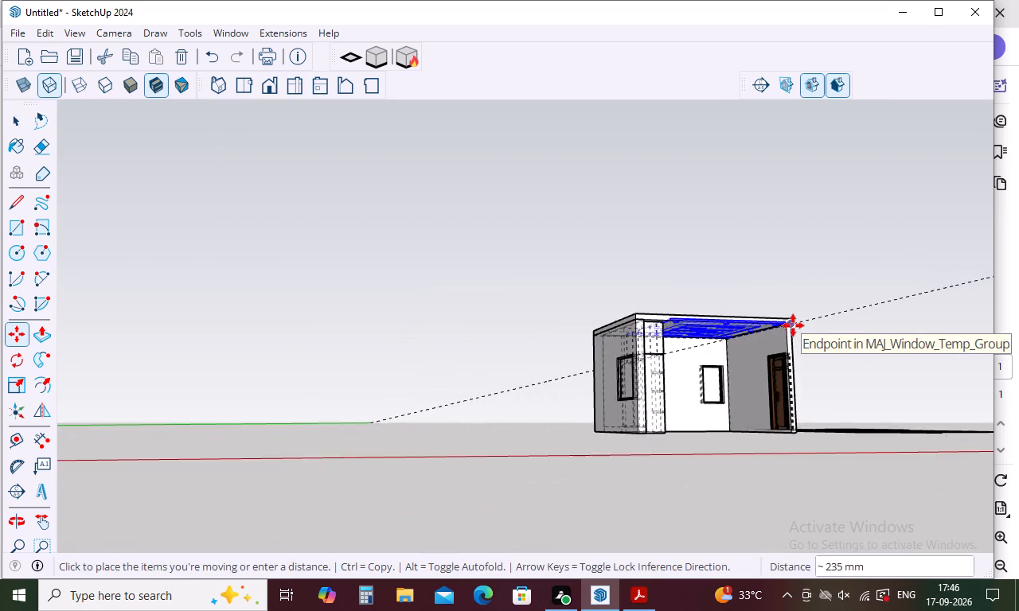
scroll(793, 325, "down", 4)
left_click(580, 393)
Examine the separated false ceiling's upper and lower sides, including the battens, recess and downlights.
middle_click_drag(588, 386, 570, 501)
scroll(603, 210, "up", 4)
scroll(557, 346, "up", 5)
scroll(570, 206, "up", 9)
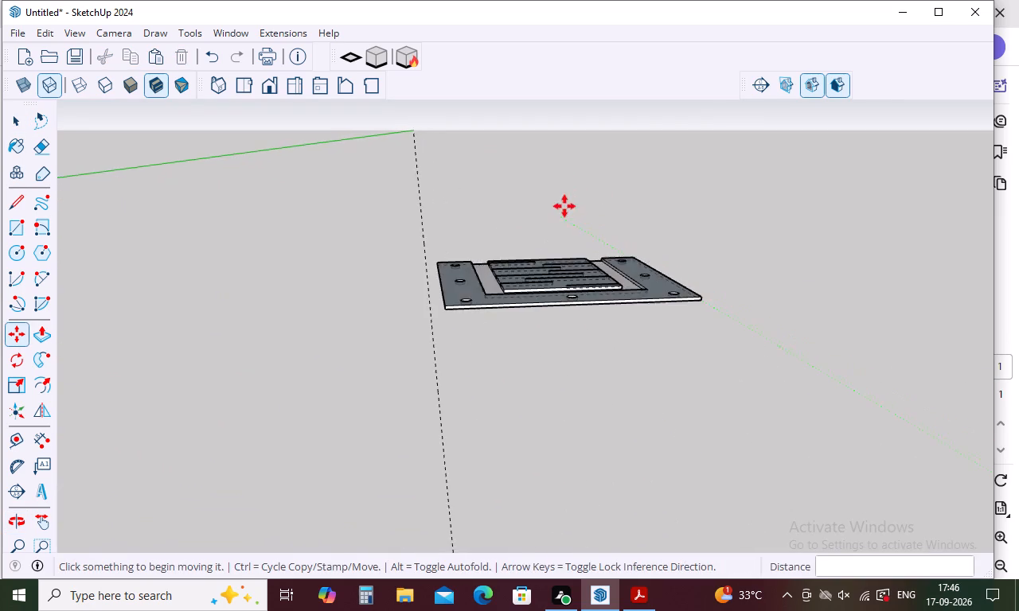
scroll(564, 206, "up", 13)
scroll(595, 259, "down", 5)
middle_click_drag(624, 344, 634, 229)
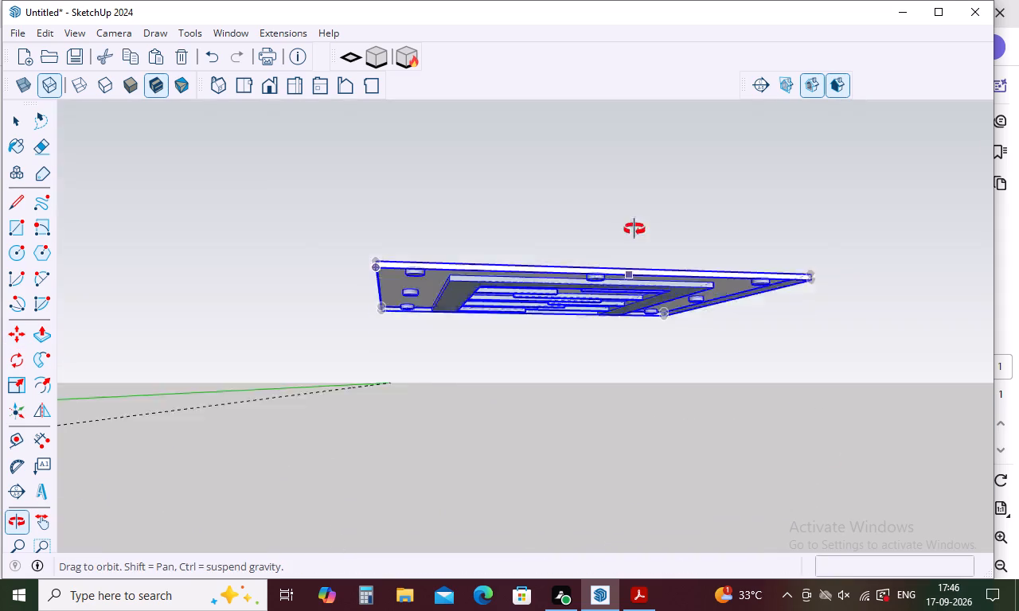
middle_click_drag(634, 229, 642, 437)
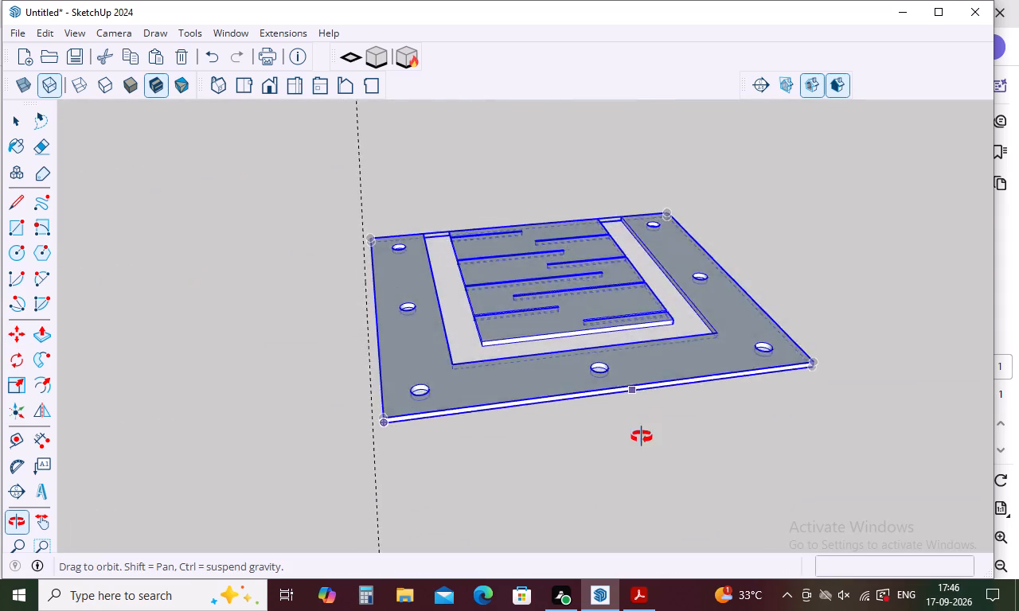
middle_click_drag(642, 437, 610, 512)
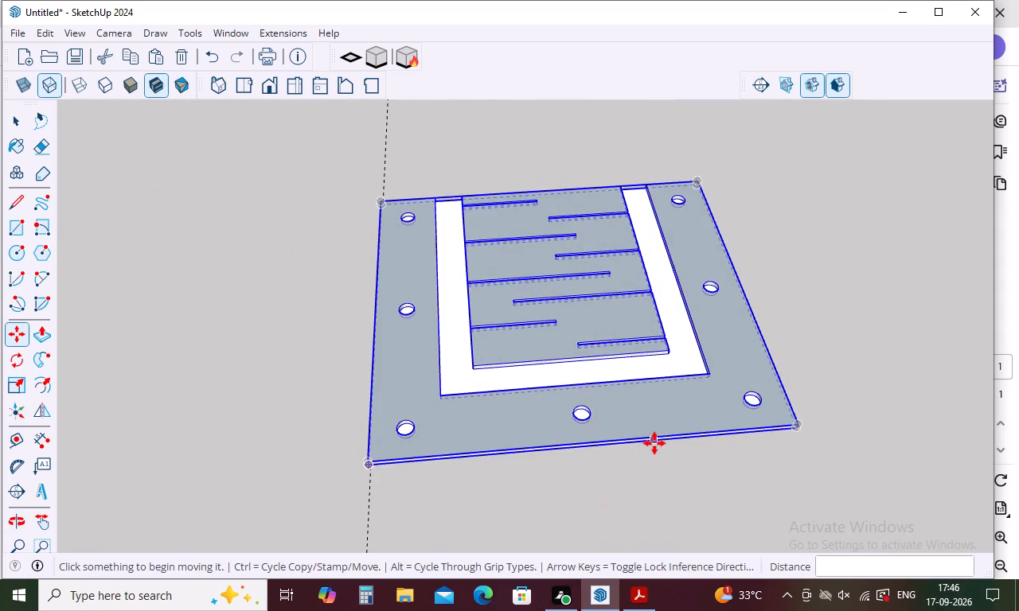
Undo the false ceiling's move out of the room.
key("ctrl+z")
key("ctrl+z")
Undo the earlier face-reversal edits made inside the false-ceiling group.
scroll(599, 340, "down", 13, "ctrl")
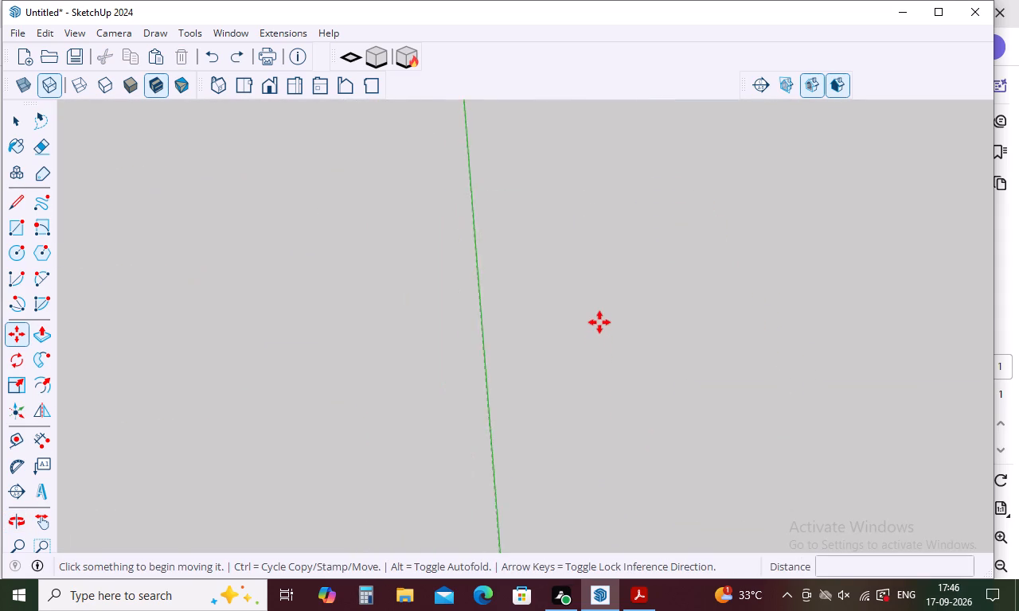
scroll(599, 322, "down", 3, "ctrl")
scroll(599, 311, "down", 17)
scroll(599, 311, "down", 6)
scroll(599, 311, "up", 1)
scroll(599, 311, "down", 6)
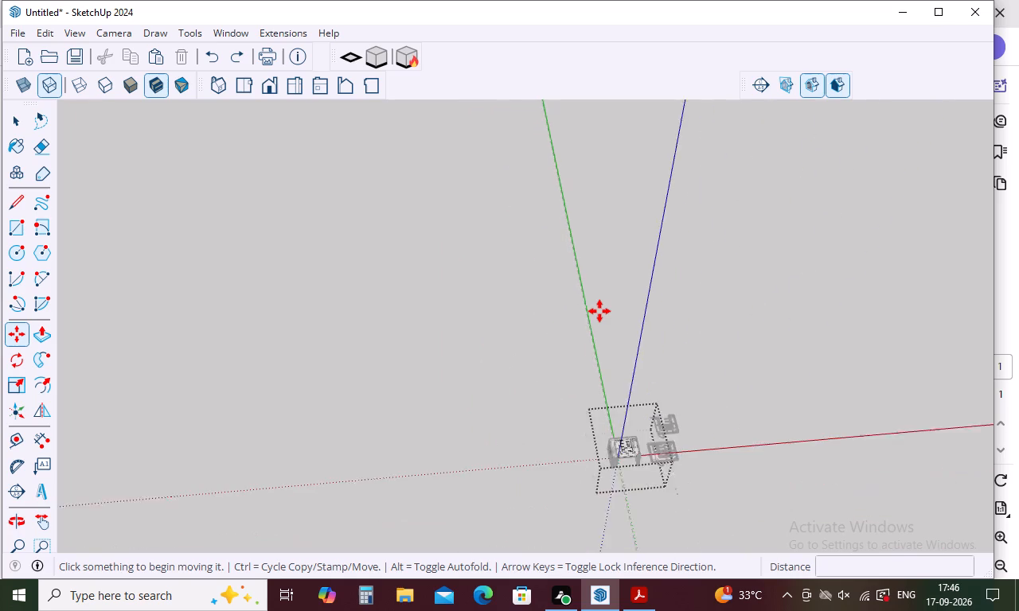
scroll(599, 311, "down", 5)
scroll(650, 426, "up", 15)
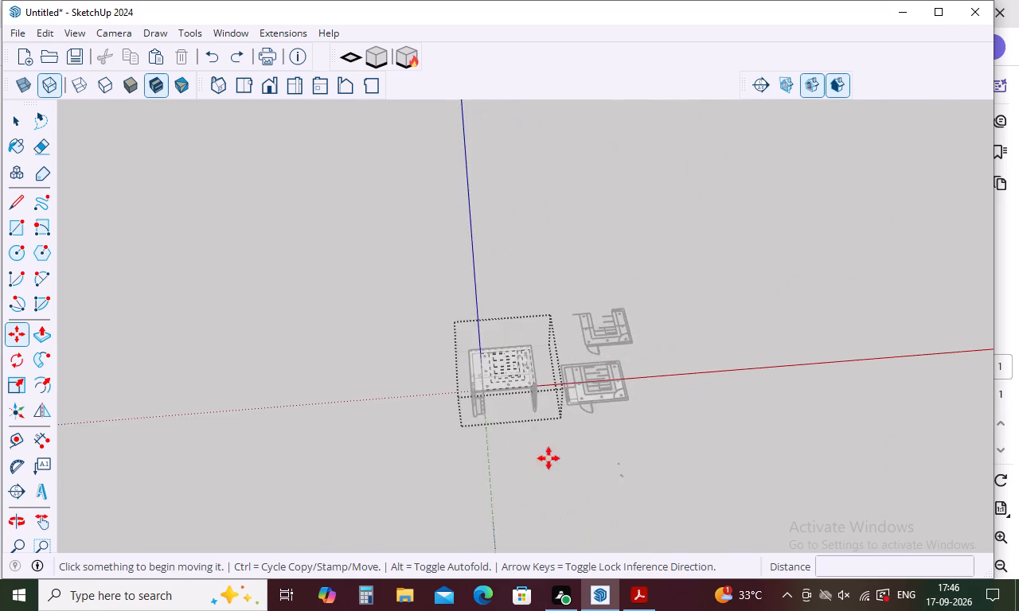
scroll(540, 447, "up", 5)
scroll(537, 379, "up", 5)
key("ctrl+z")
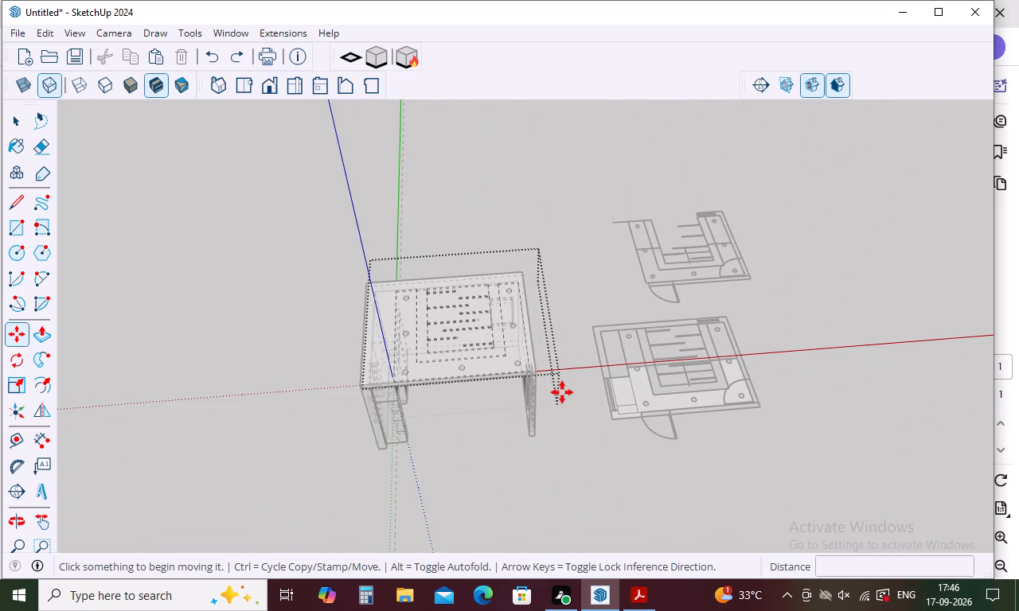
key("ctrl+z")
key("ctrl+z")
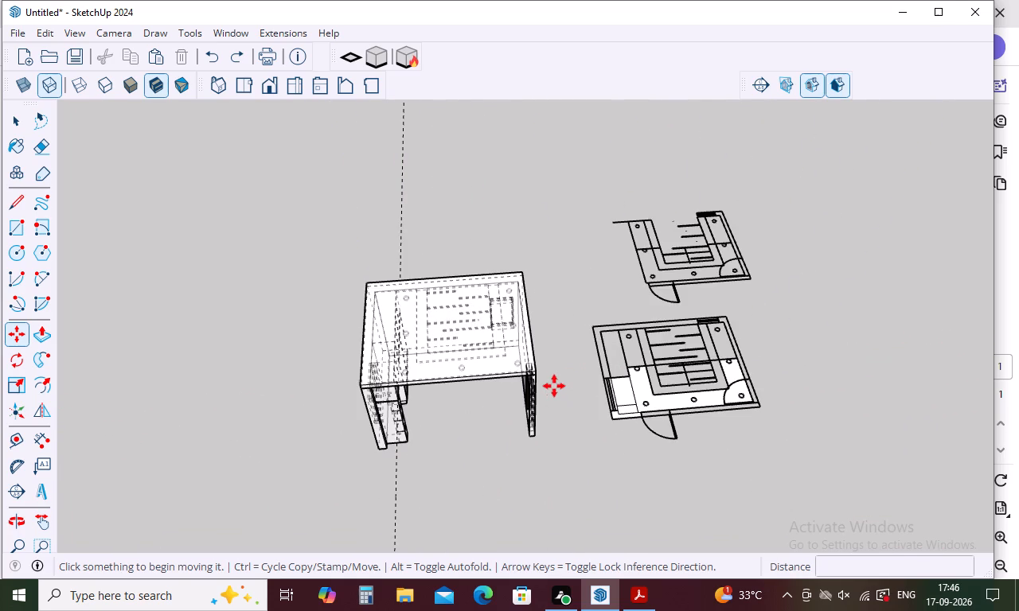
key("ctrl+z")
scroll(554, 352, "down", 5, "ctrl")
scroll(554, 352, "down", 5)
scroll(554, 352, "down", 5, "ctrl")
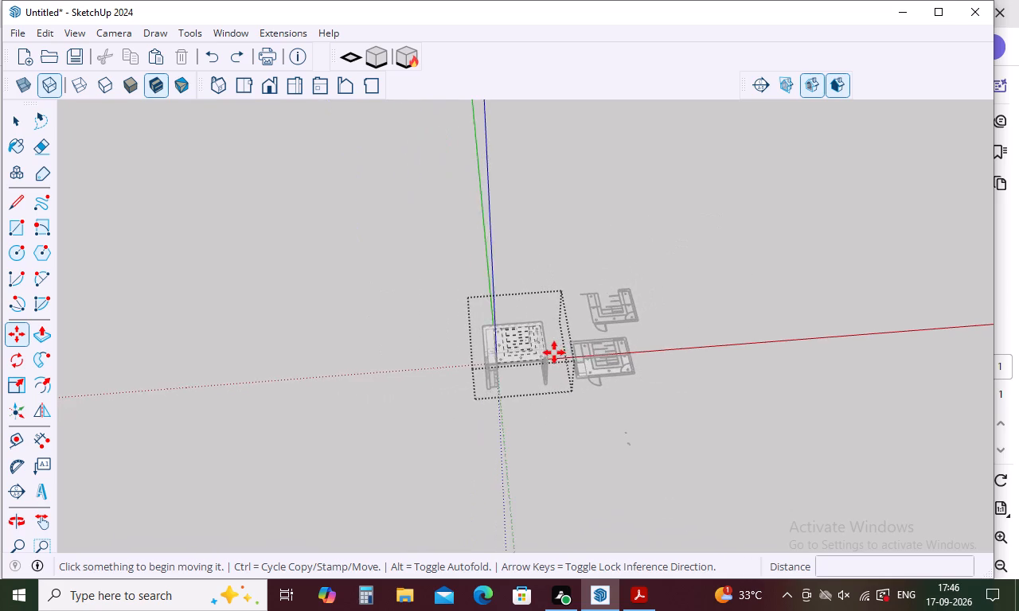
scroll(554, 352, "down", 11, "ctrl")
key("ctrl+z")
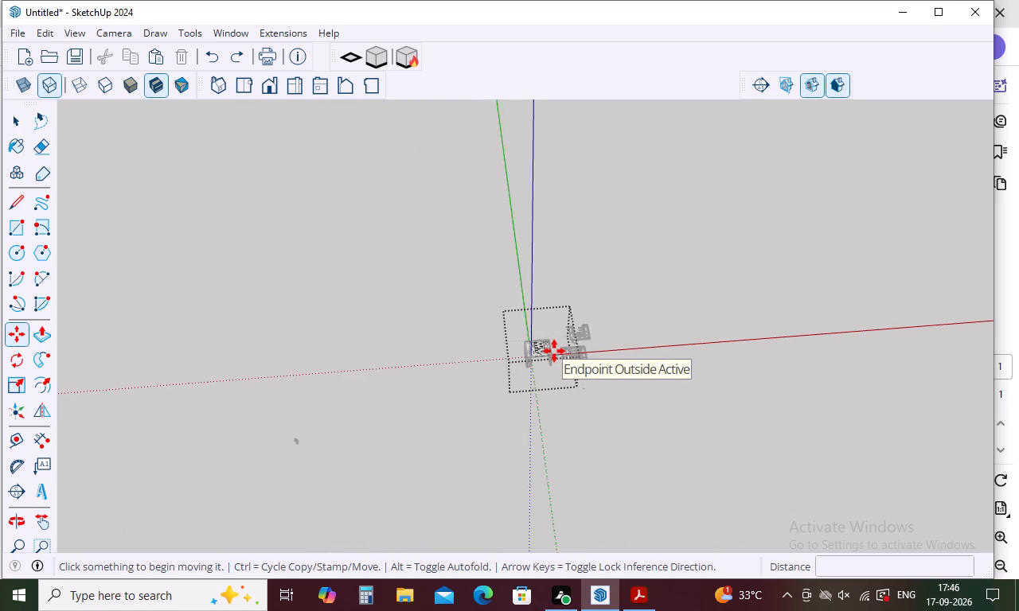
key("ctrl+z")
key("ctrl+z")
key("ctrl+z")
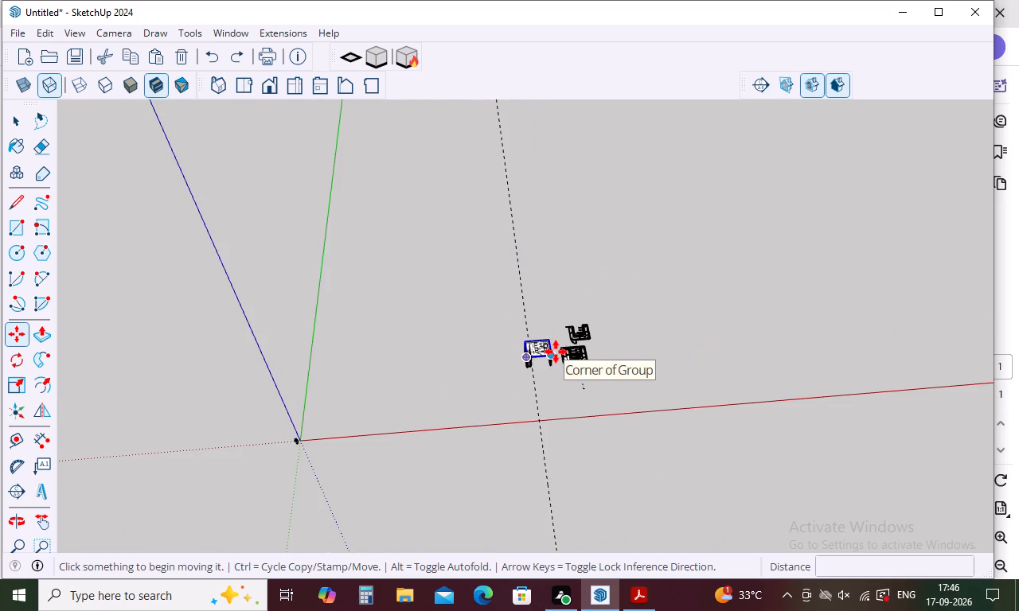
Undo the false ceiling's placement under the slab until it lies apart from the room and the floor plans.
scroll(573, 337, "up", 5)
scroll(580, 426, "up", 5)
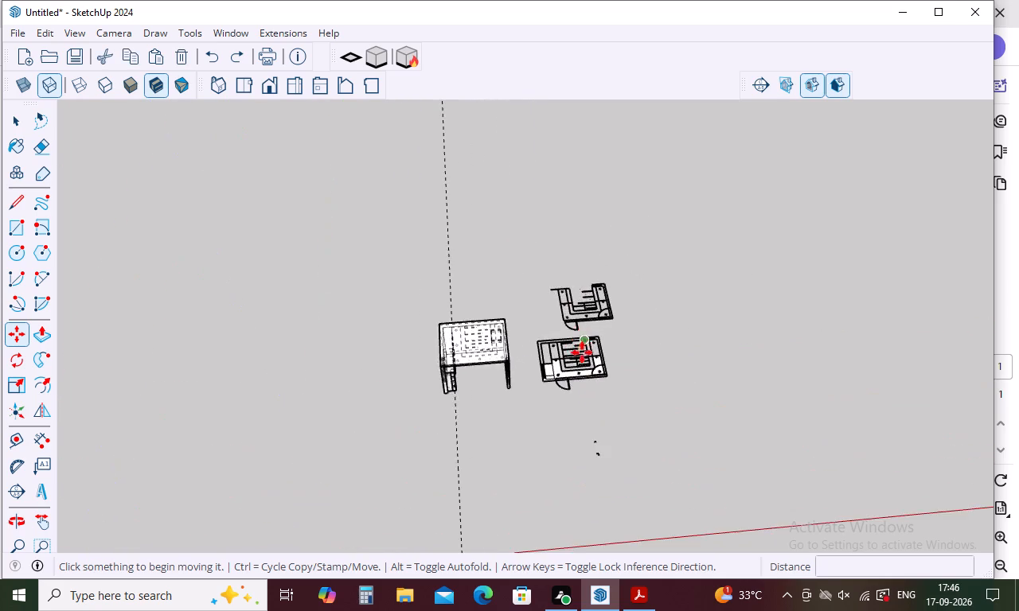
scroll(582, 350, "up", 5)
scroll(572, 413, "up", 9)
scroll(580, 391, "down", 4)
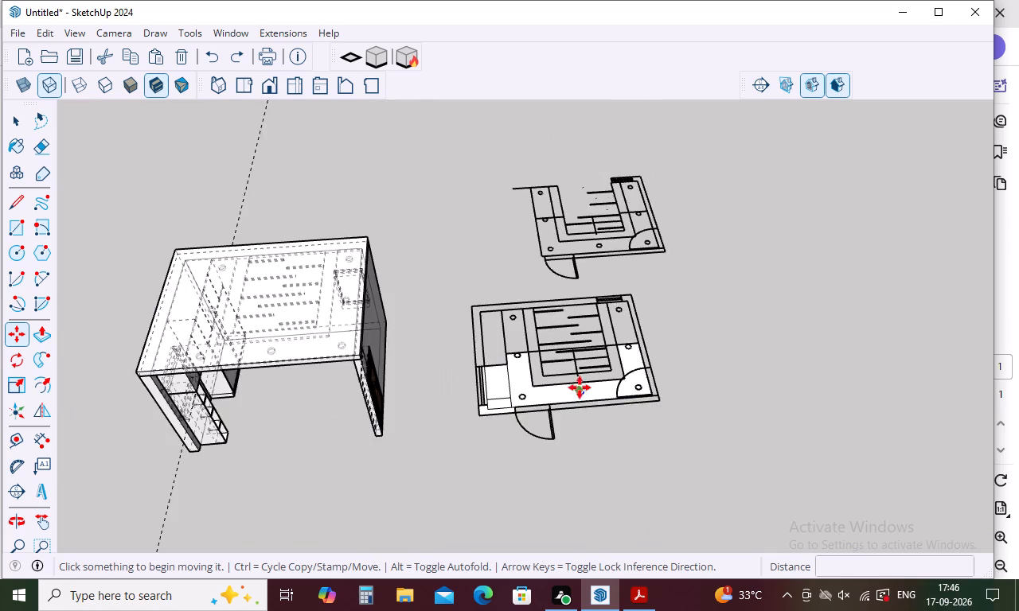
scroll(580, 386, "down", 6)
key("ctrl+z")
key("ctrl+z")
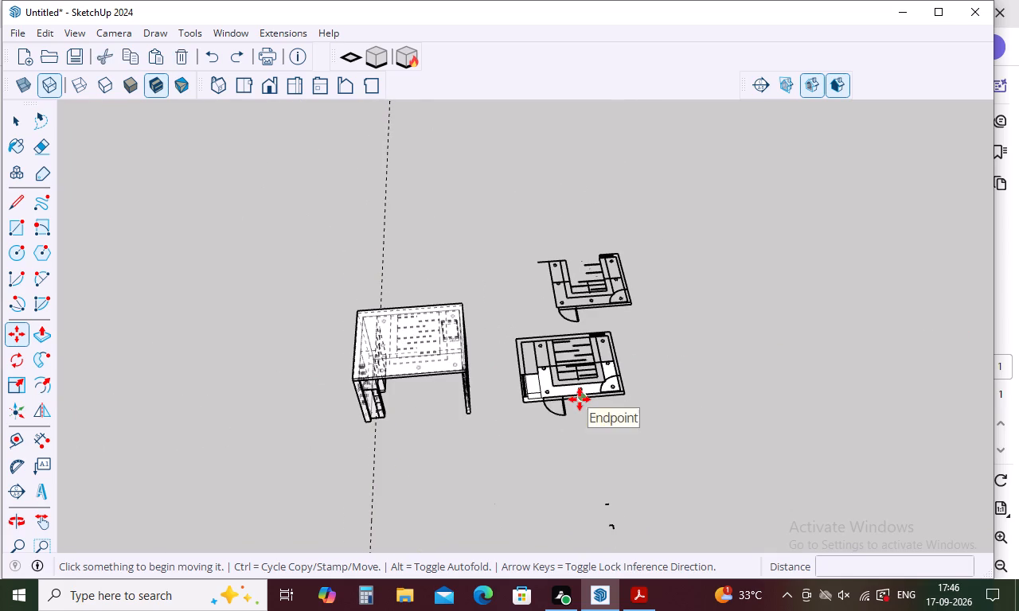
key("ctrl+z")
key("ctrl+z")
key("ctrl+z")
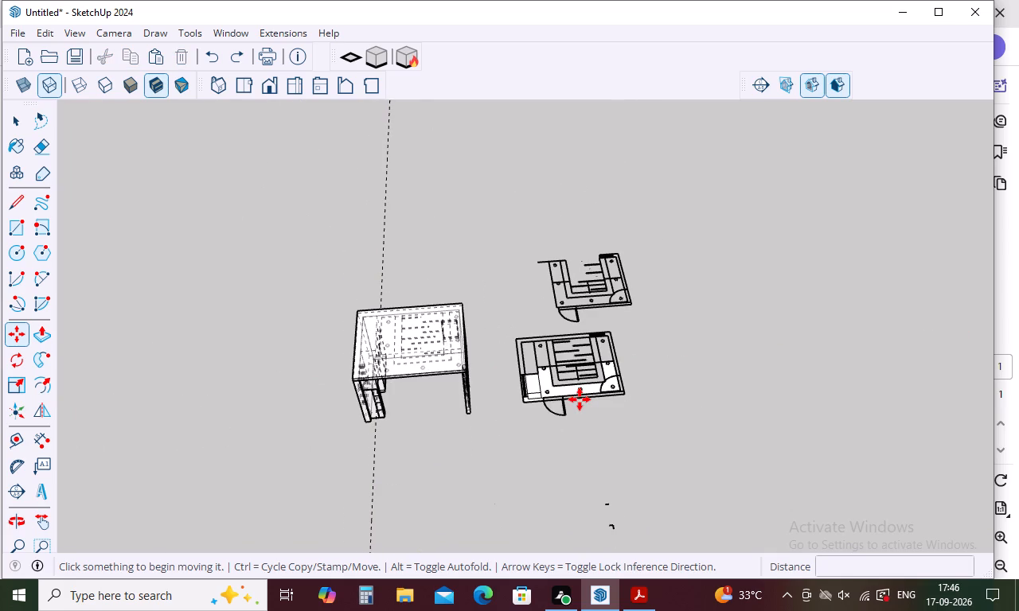
key("ctrl+z")
key("ctrl+z")
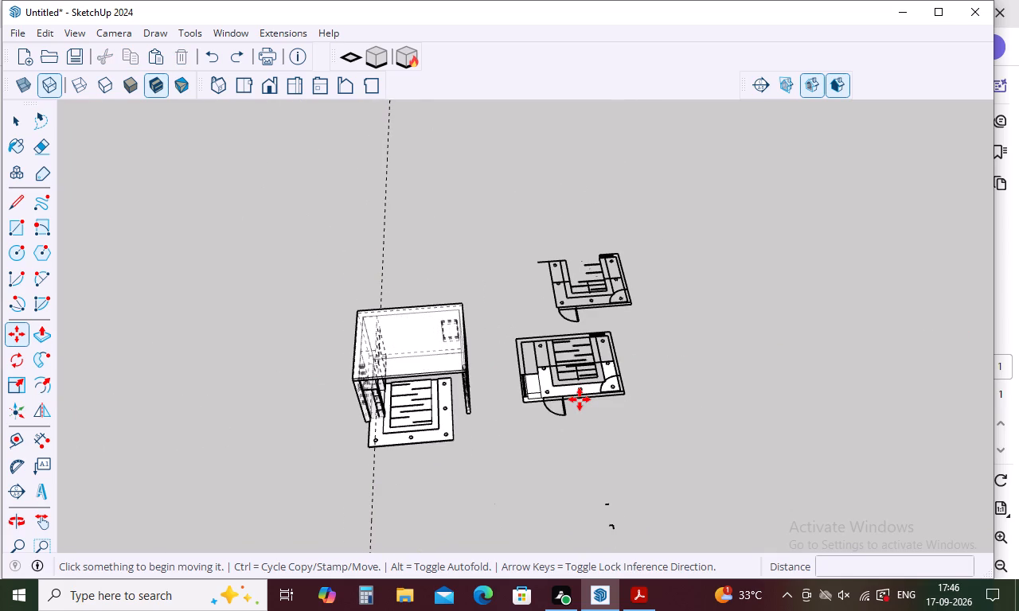
key("ctrl+z")
key("Escape")
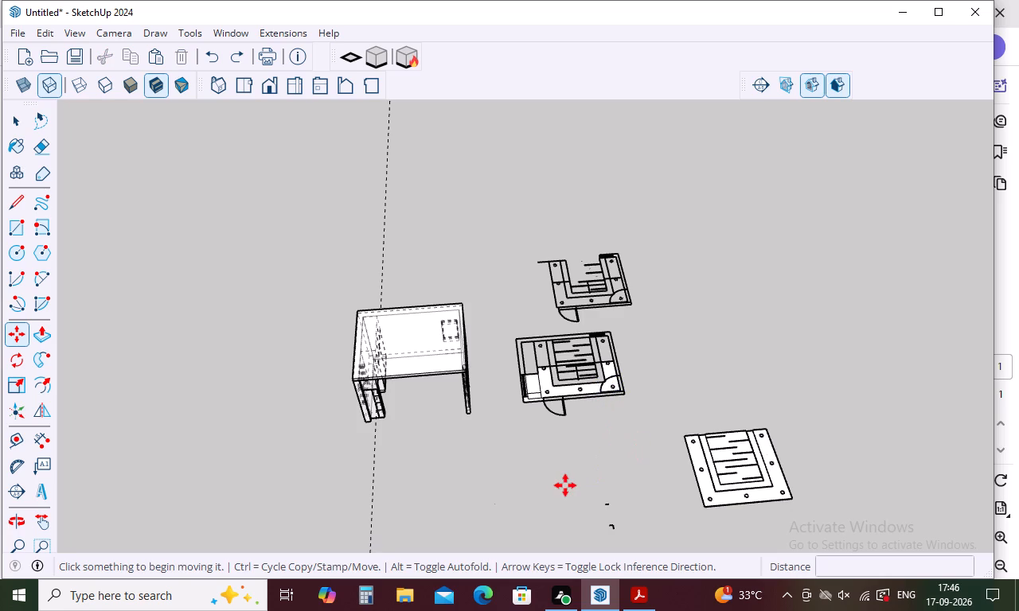
key("space")
Flip the detached false ceiling by rotating it 180° about the green axis at its front corner.
middle_click_drag(762, 496, 759, 408)
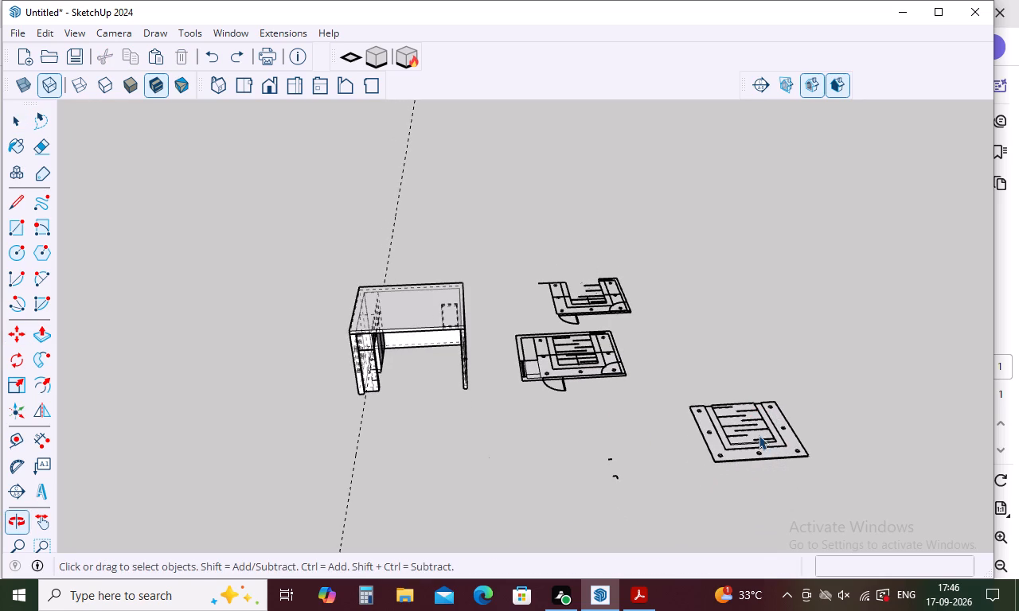
key("w")
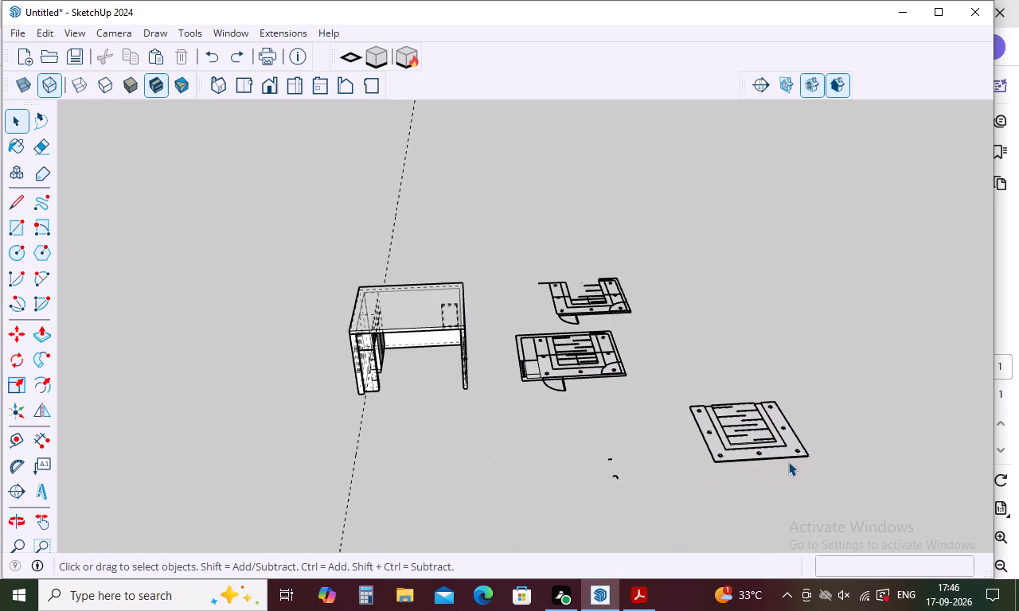
key("BackSpace")
key("q")
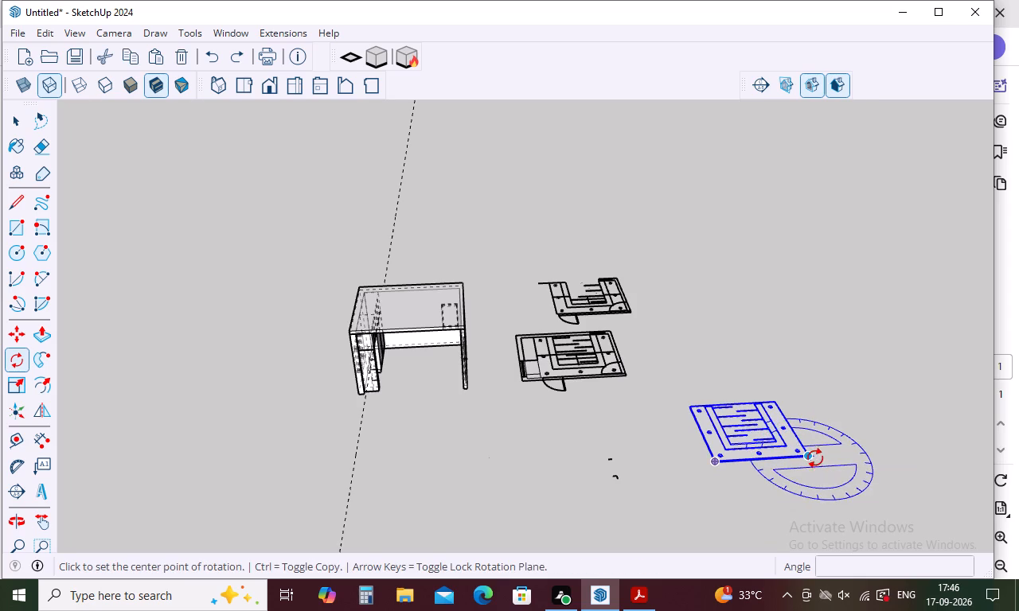
middle_click_drag(817, 460, 759, 453)
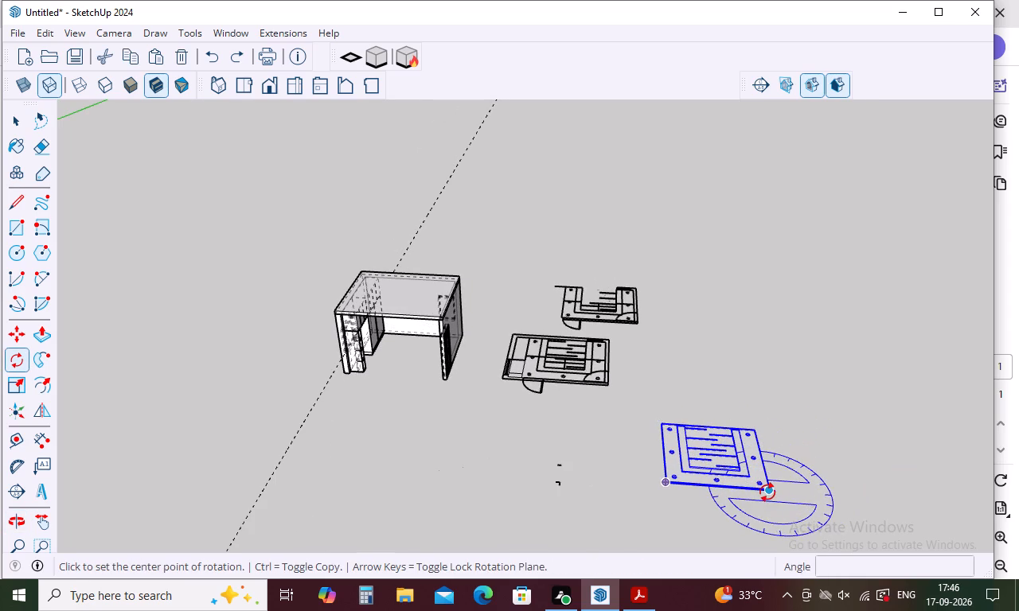
key("Up")
key("Up")
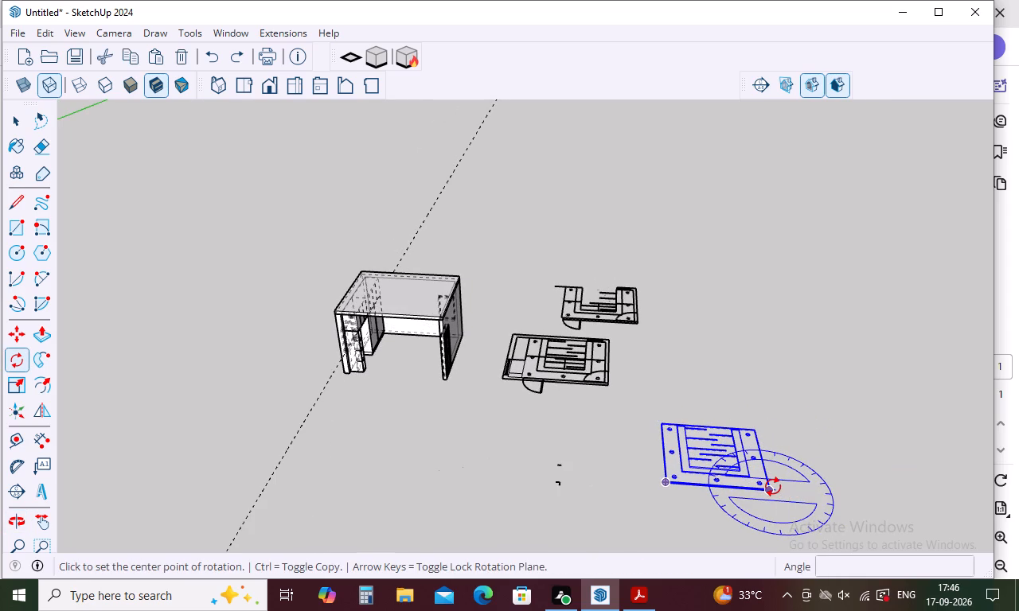
key("Down")
key("Down")
key("Left")
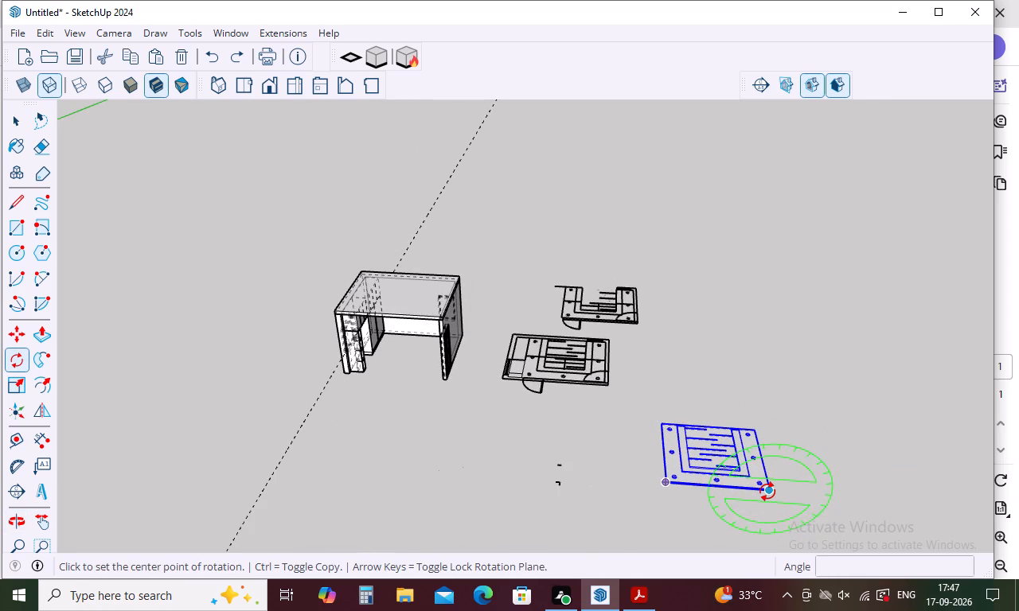
left_click(767, 492)
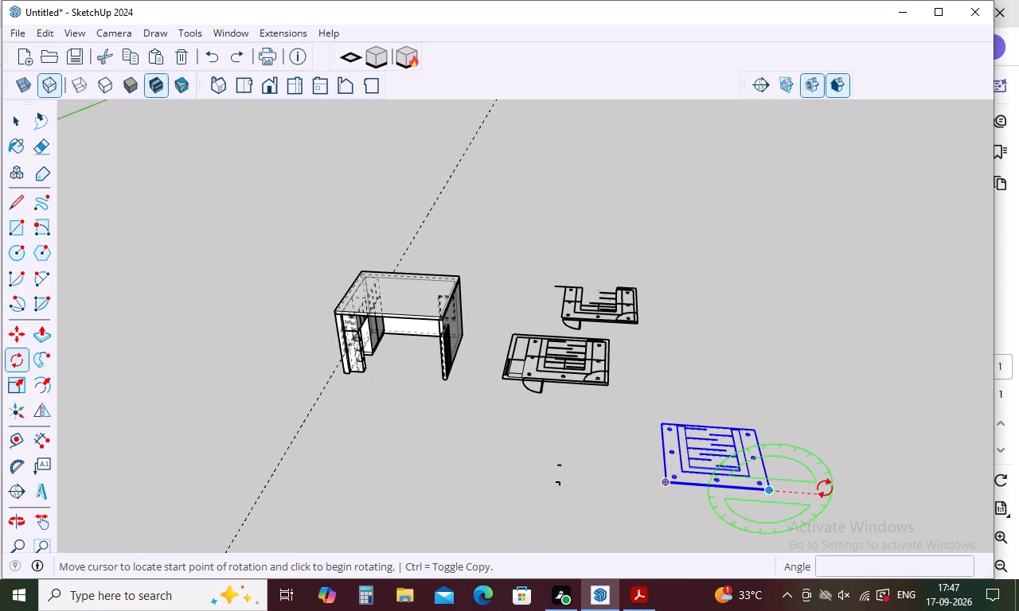
left_click(830, 496)
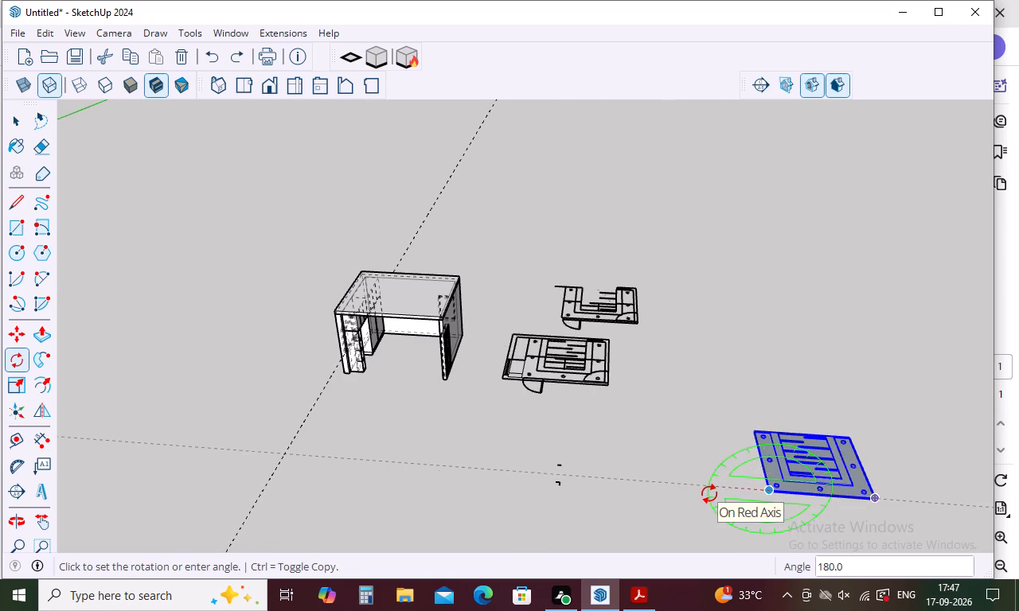
type("180")
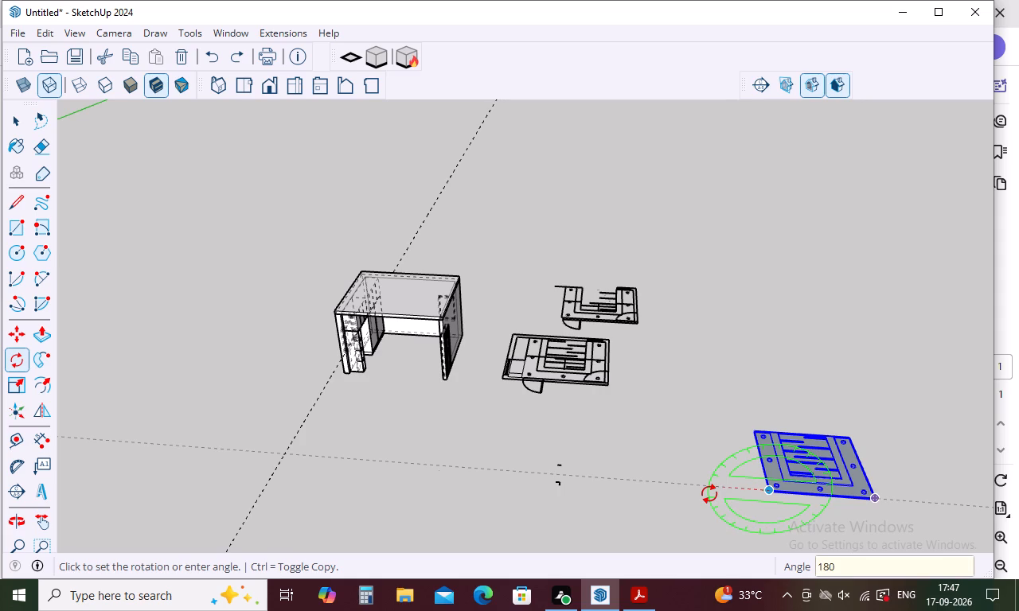
key("Return")
key("space")
middle_click_drag(870, 487, 875, 427)
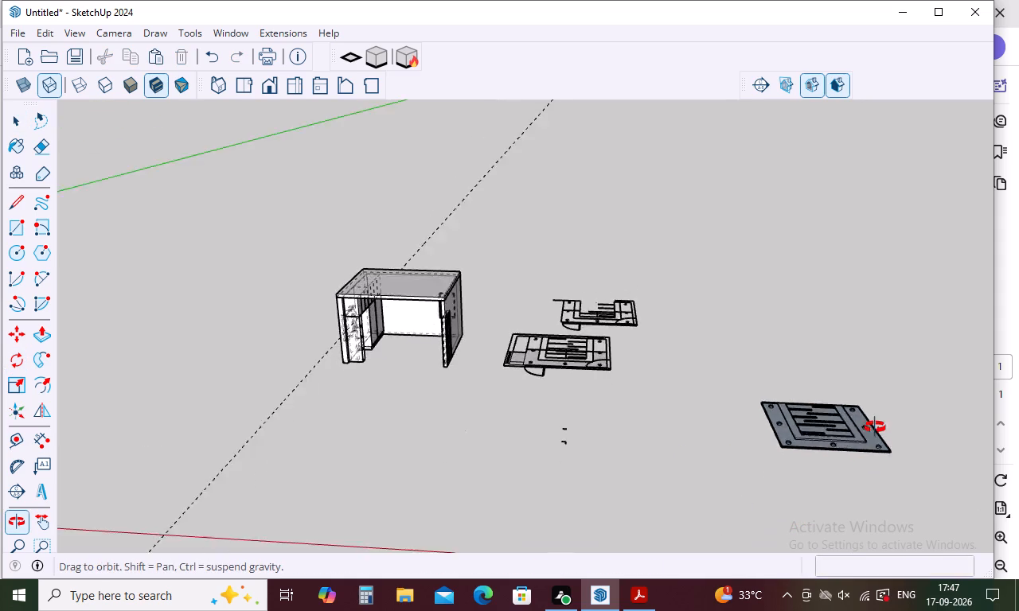
middle_click_drag(875, 427, 794, 298)
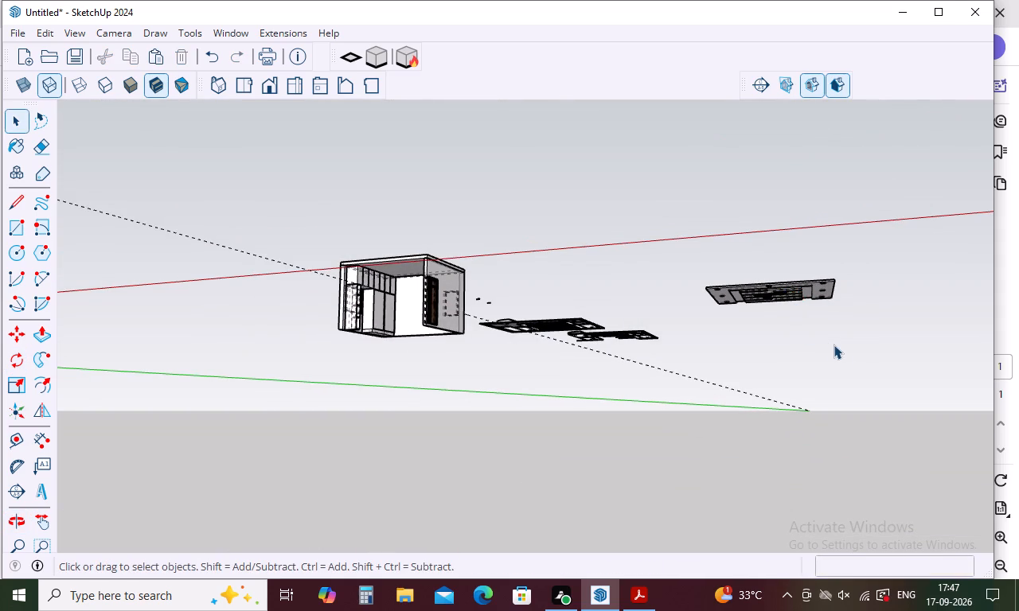
Move the flipped false ceiling by its corner into the room, placing it at the overhead wardrobe's front top corner.
key("m")
middle_click_drag(831, 274, 835, 344)
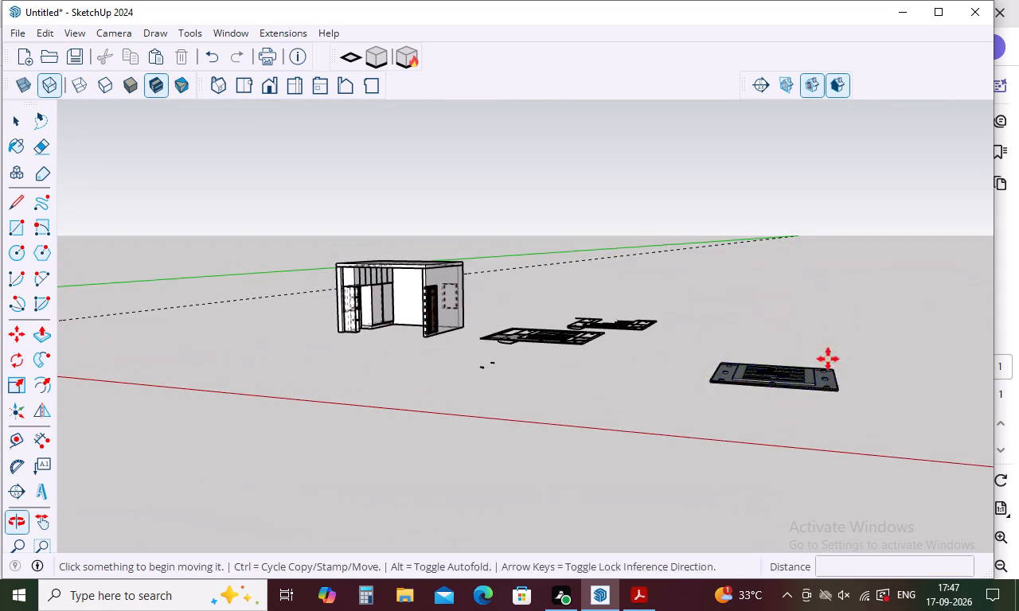
scroll(707, 370, "up", 5)
scroll(734, 428, "up", 13)
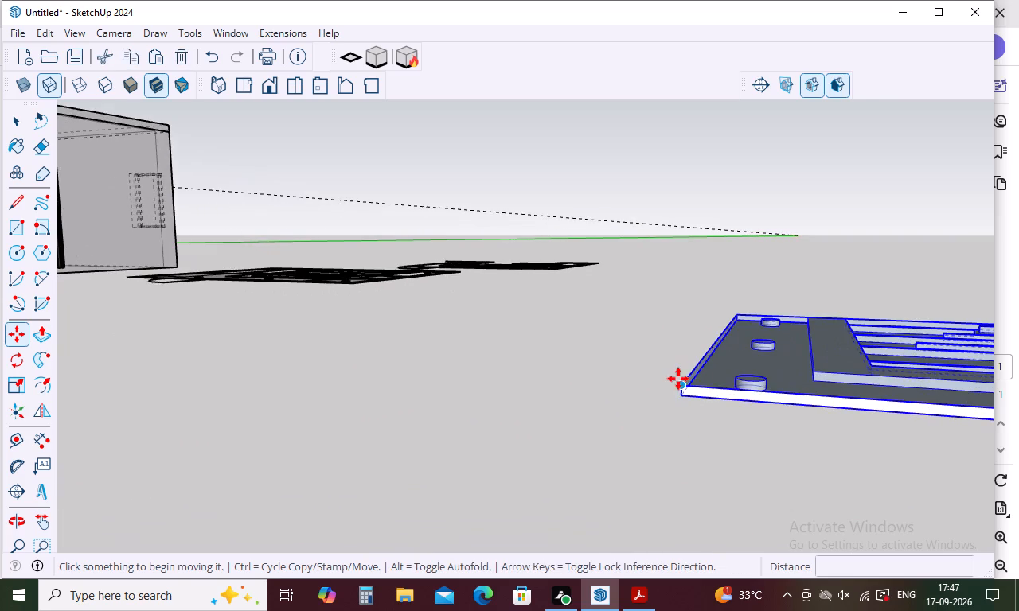
scroll(678, 379, "up", 8)
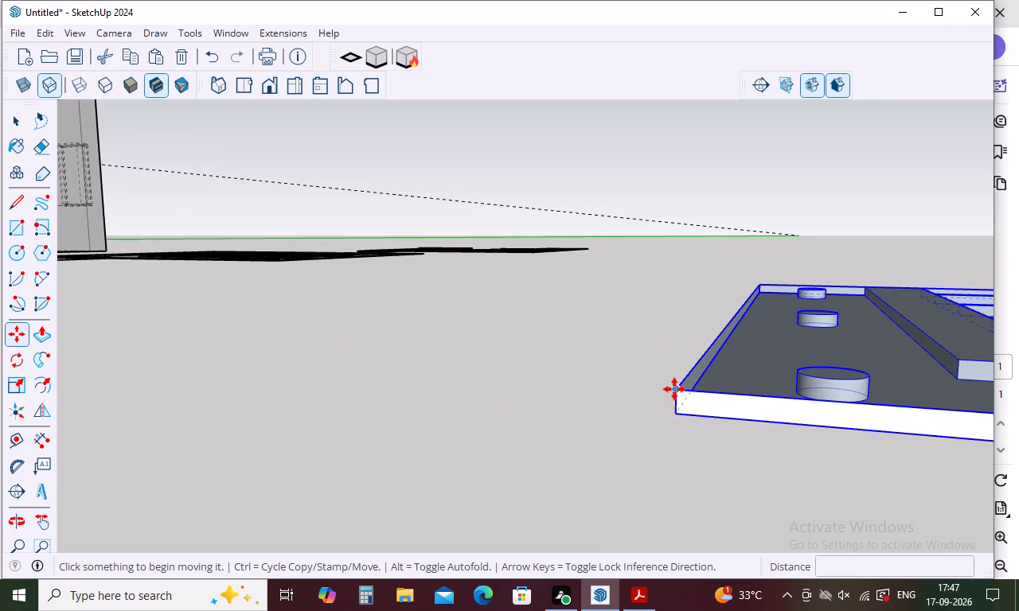
left_click(674, 389)
scroll(556, 349, "down", 9)
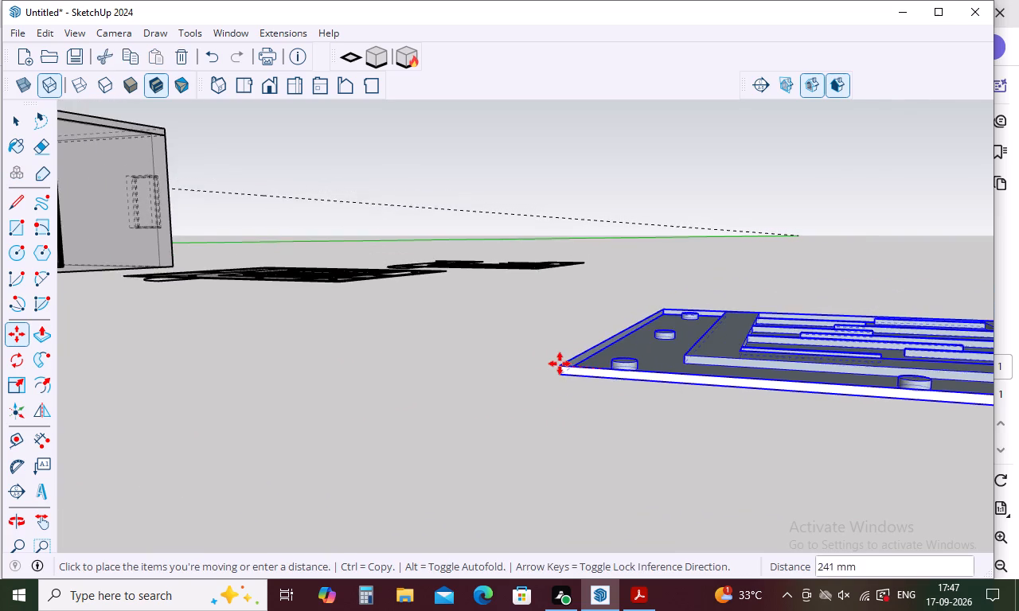
scroll(560, 364, "down", 18)
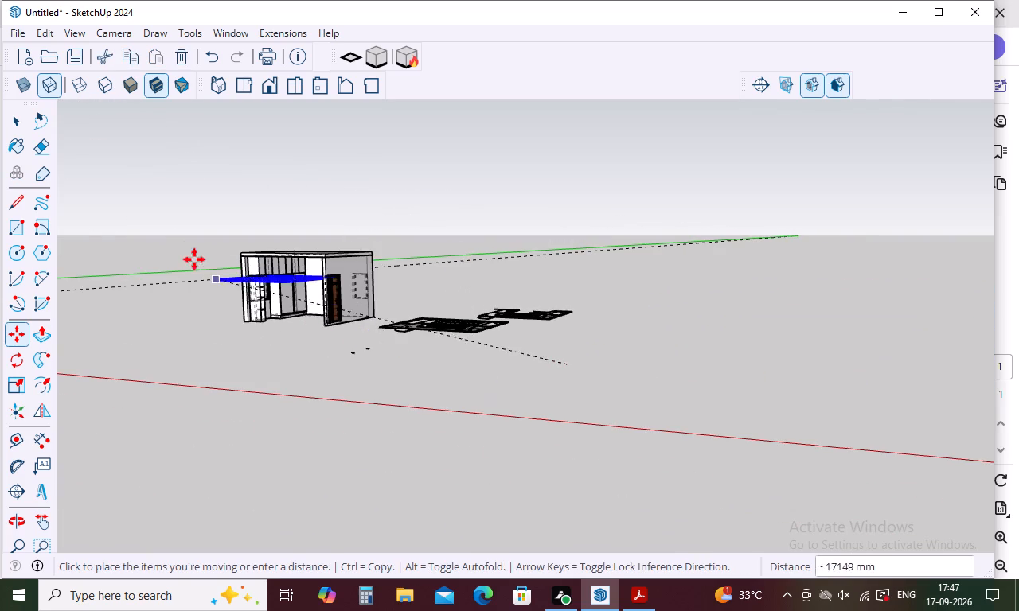
scroll(185, 246, "up", 10)
scroll(167, 275, "up", 11)
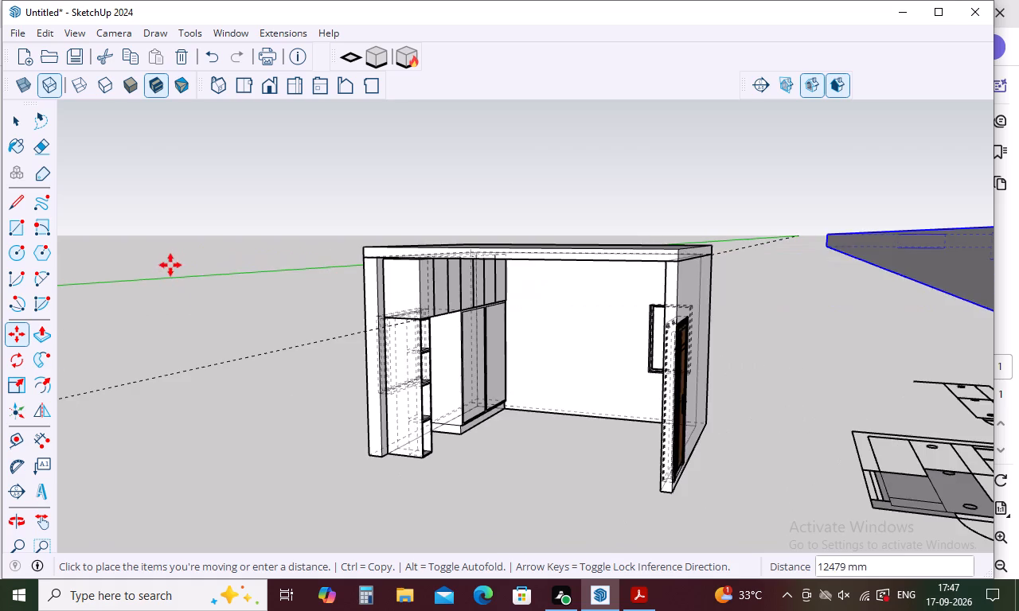
middle_click_drag(174, 267, 376, 279)
scroll(556, 300, "up", 5)
middle_click_drag(549, 291, 498, 283)
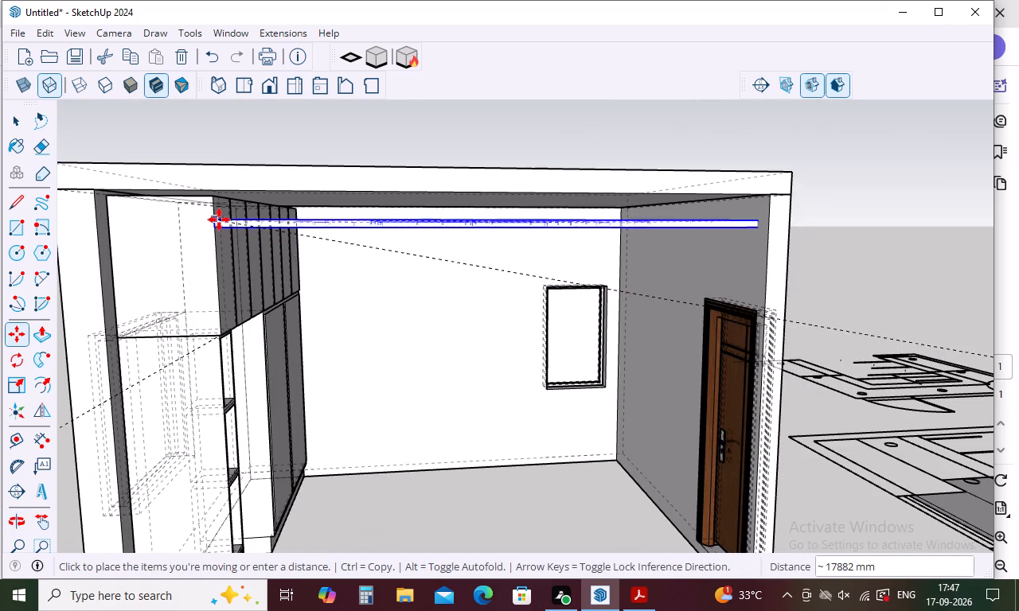
middle_click_drag(262, 234, 270, 232)
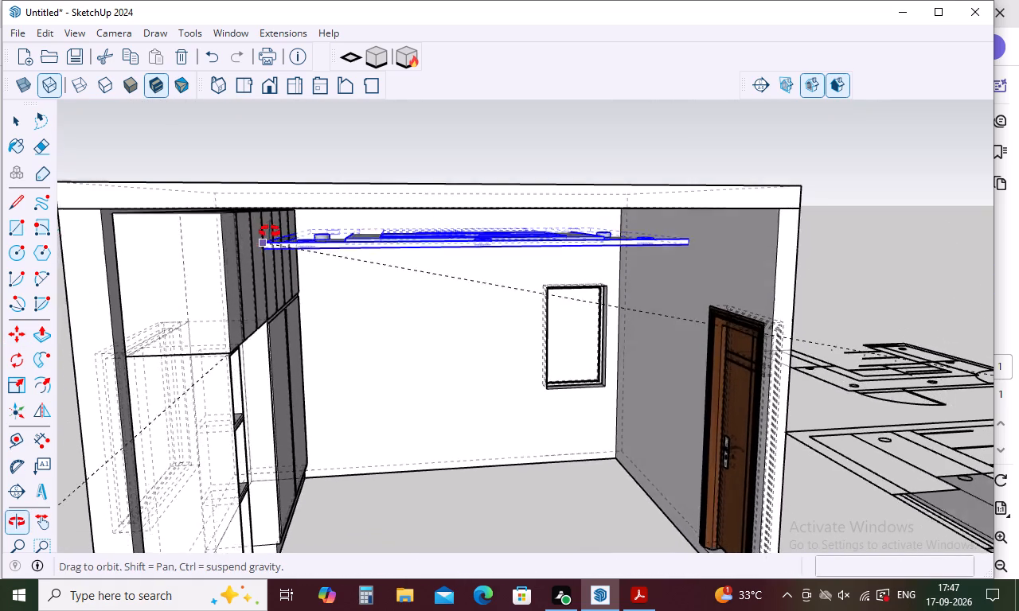
middle_click_drag(270, 232, 287, 243)
scroll(258, 220, "up", 4)
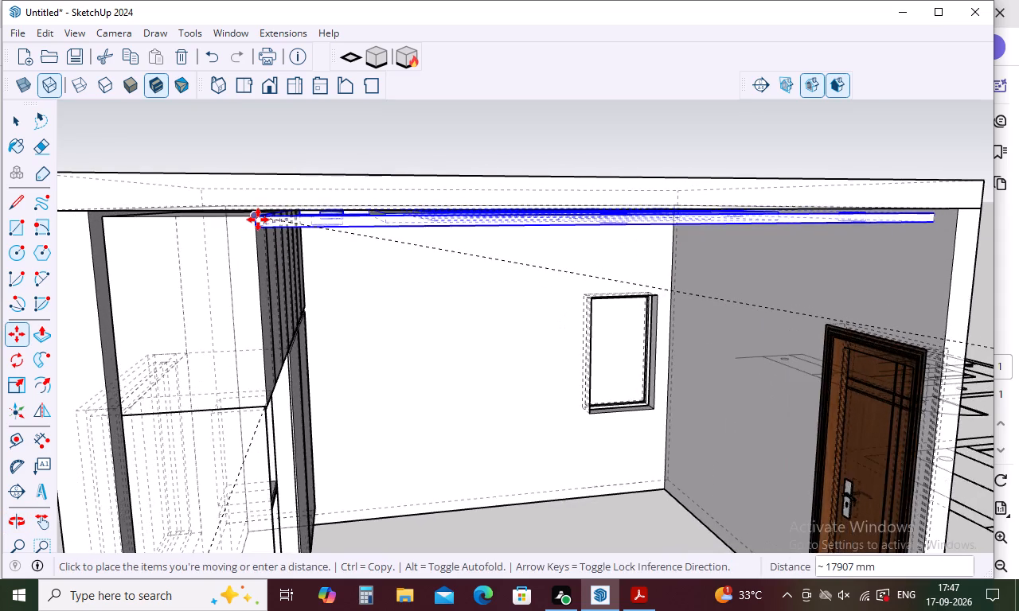
scroll(258, 220, "up", 4)
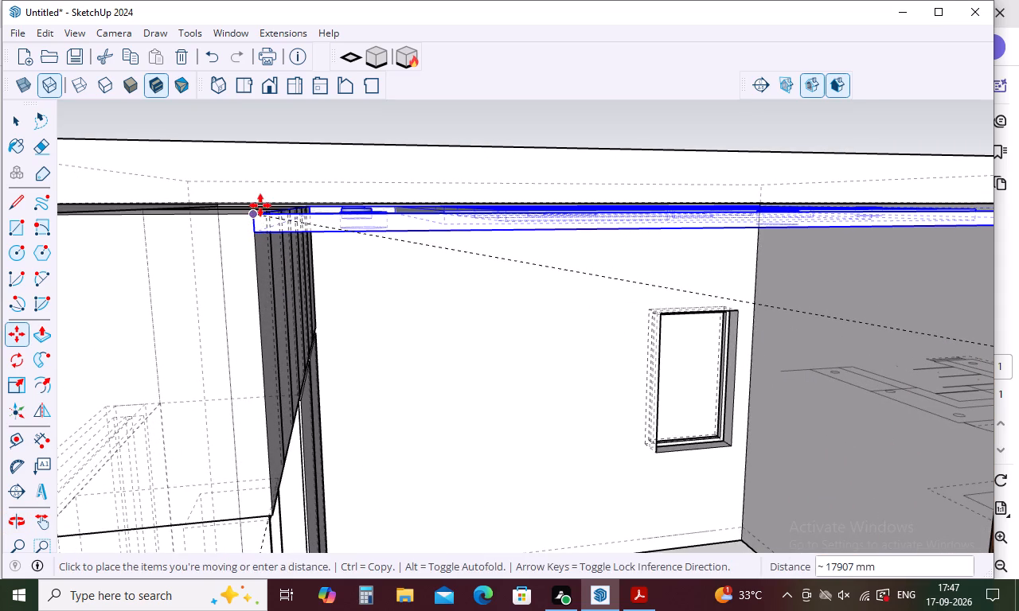
left_click(255, 212)
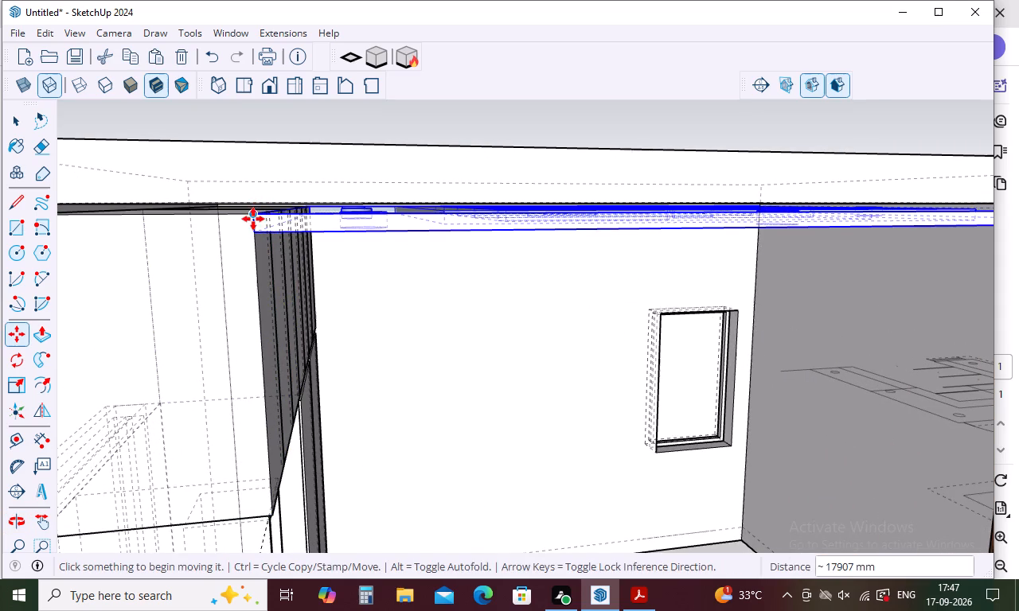
Raise the false ceiling from its front corner up to the edge at the slab's underside.
left_click(252, 213)
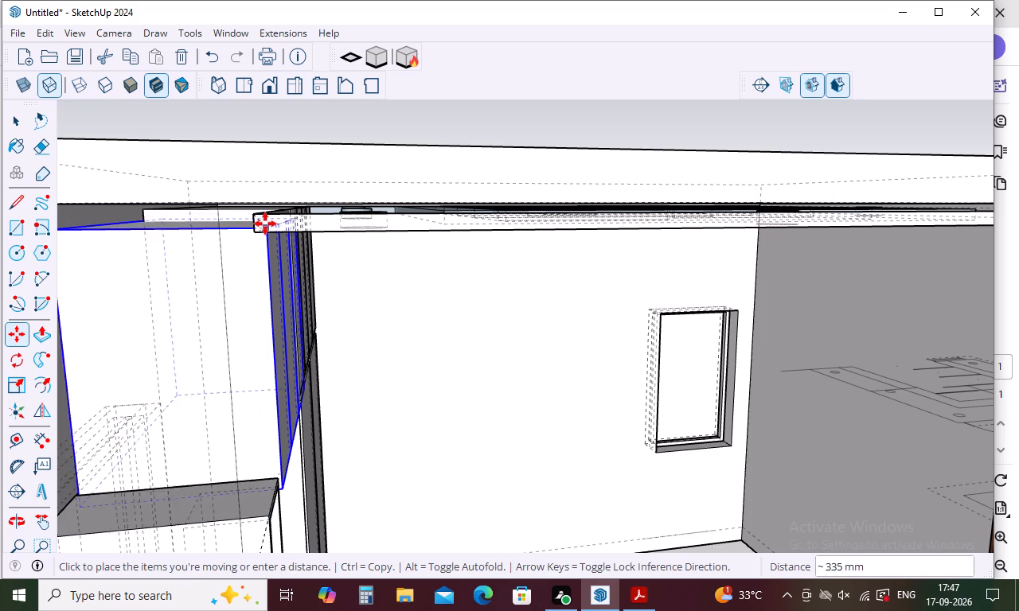
key("Escape")
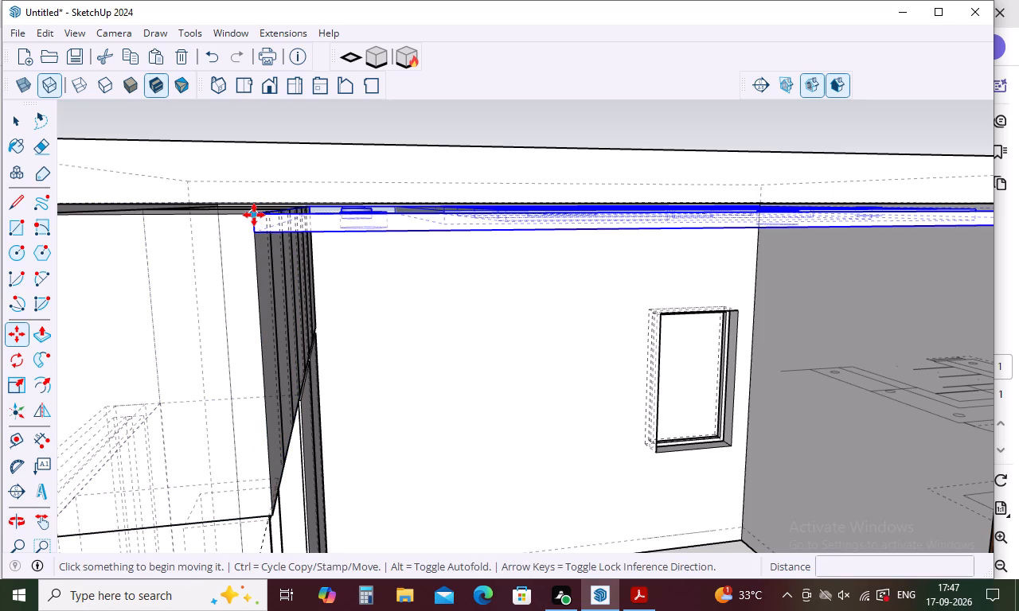
left_click(254, 215)
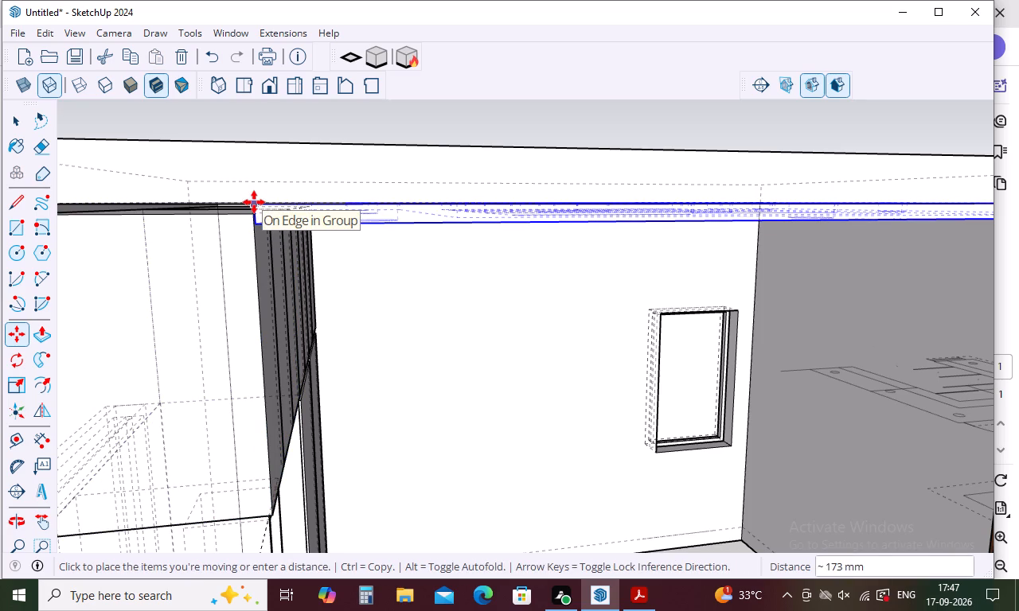
left_click(254, 202)
Turn off the dashed back-edge display for the model and leave the Move tool.
scroll(330, 253, "down", 3)
middle_click_drag(447, 288, 454, 244)
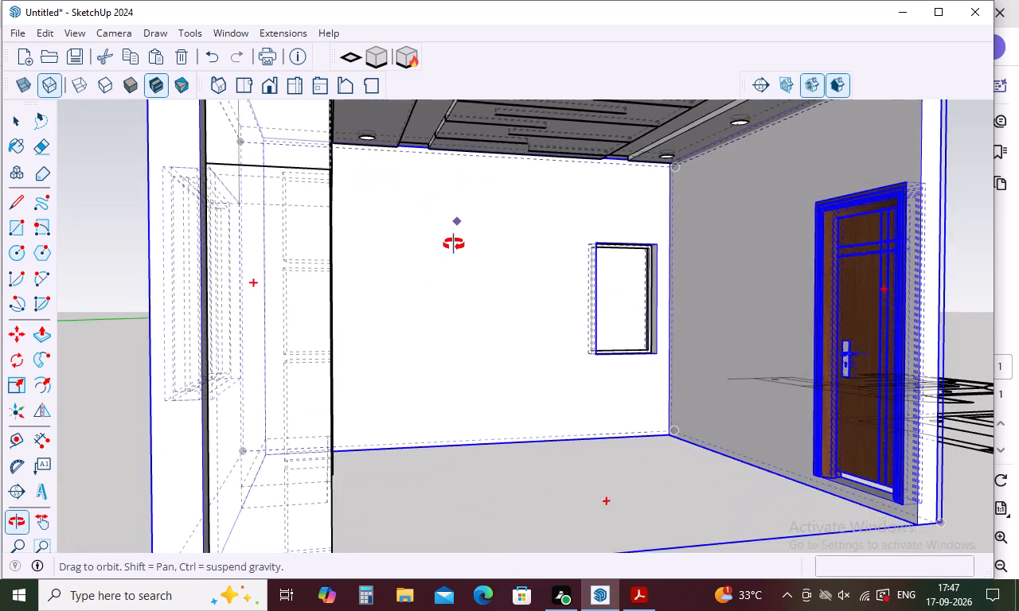
middle_click_drag(454, 244, 424, 226)
scroll(412, 244, "down", 4)
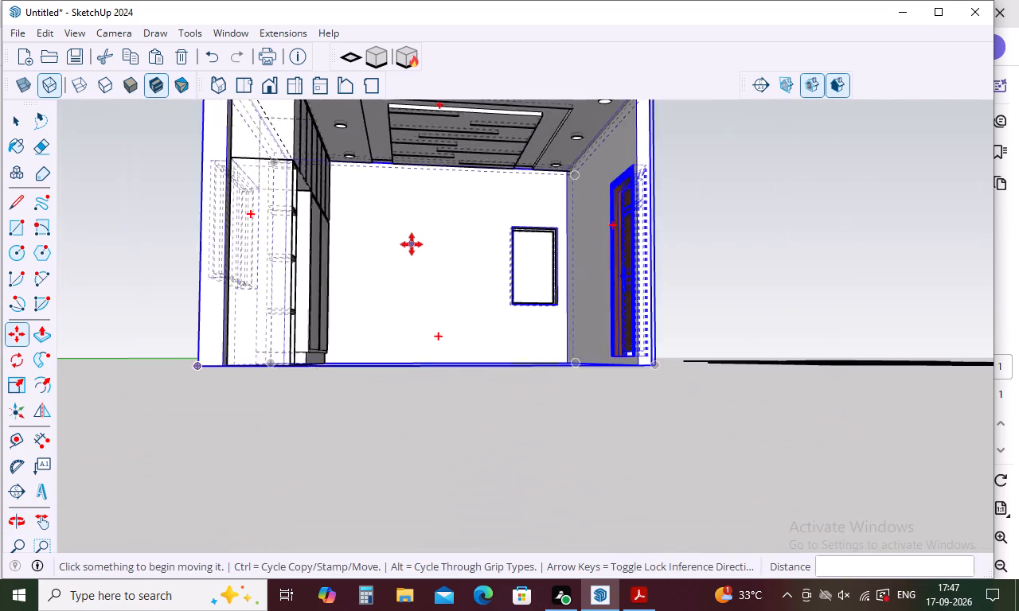
scroll(412, 244, "down", 5)
scroll(447, 147, "up", 9)
middle_click_drag(455, 186, 457, 175)
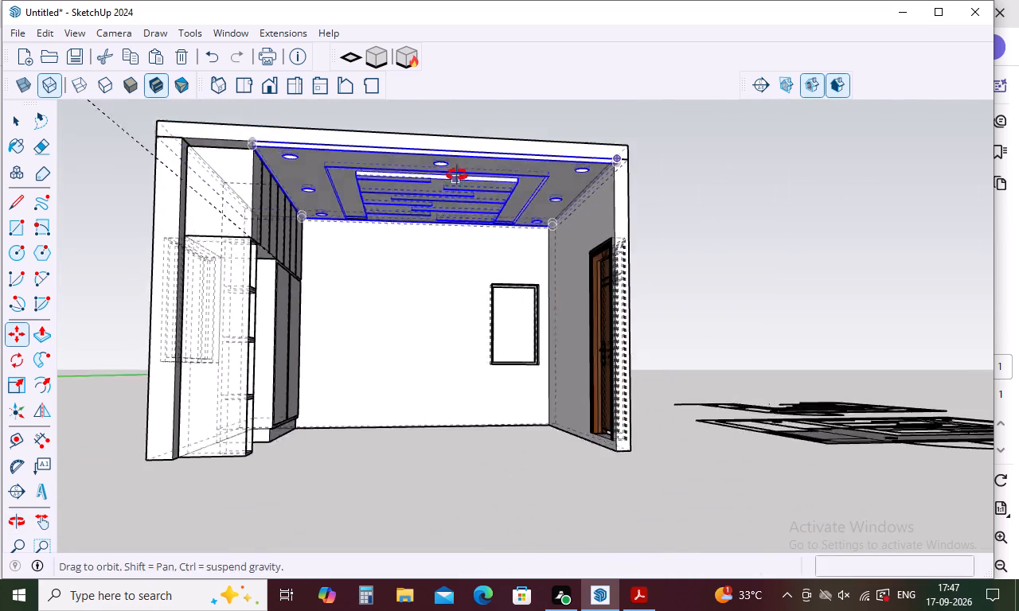
middle_click_drag(457, 175, 461, 146)
key("k")
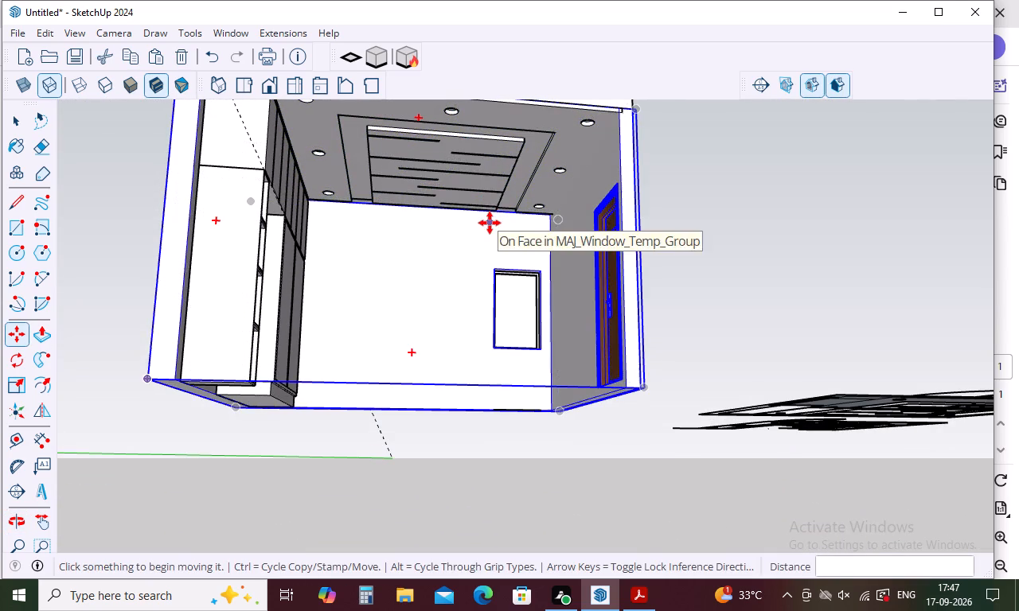
key("space")
Examine the fitted false ceiling from below, including its recess, grooved centre panel, light holes and junctions with the walls.
scroll(478, 239, "down", 4)
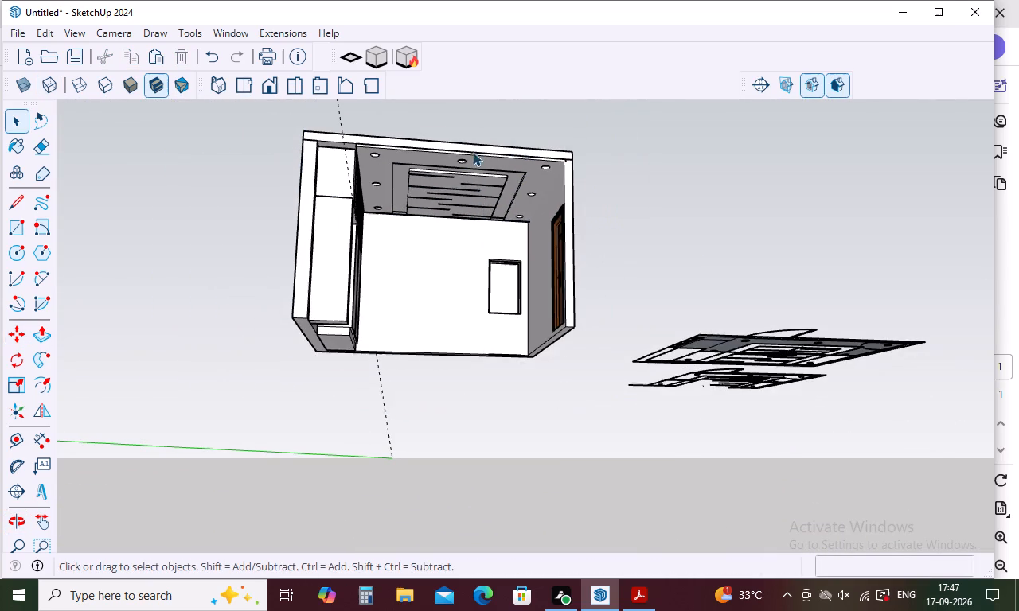
scroll(473, 151, "up", 18)
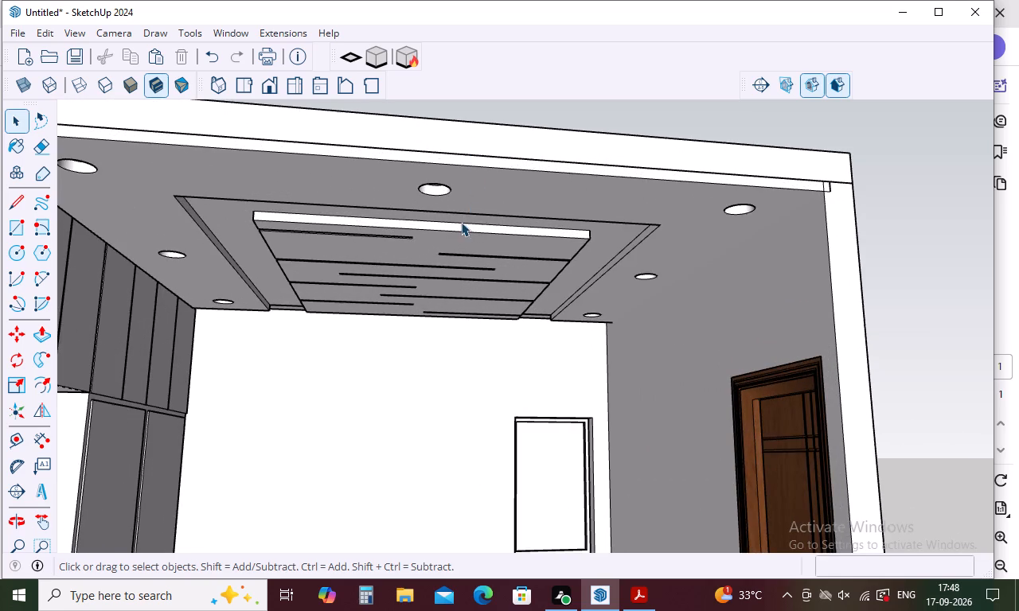
middle_click_drag(461, 222, 524, 119)
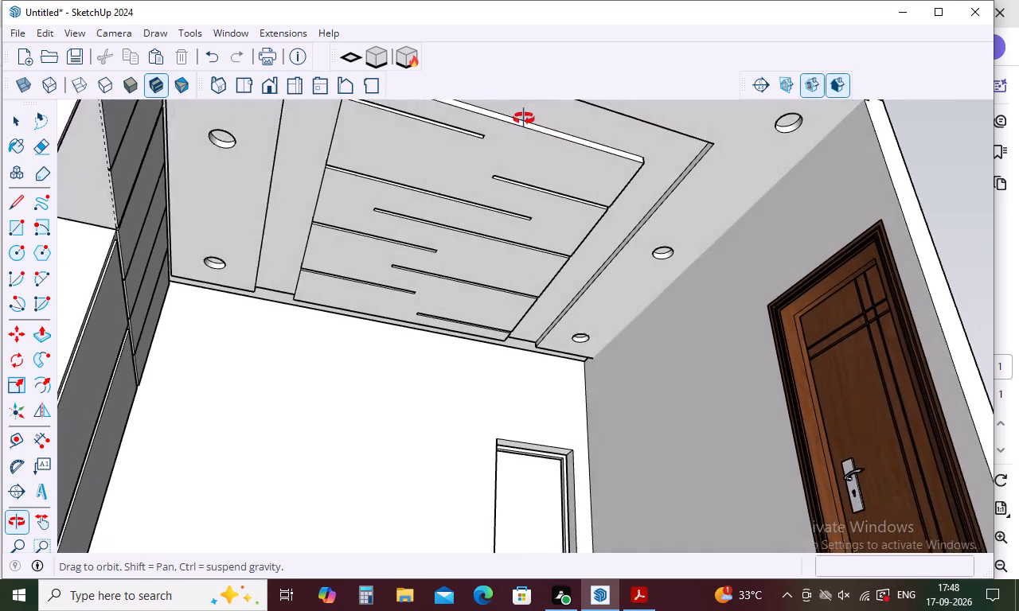
middle_click_drag(524, 119, 452, 251)
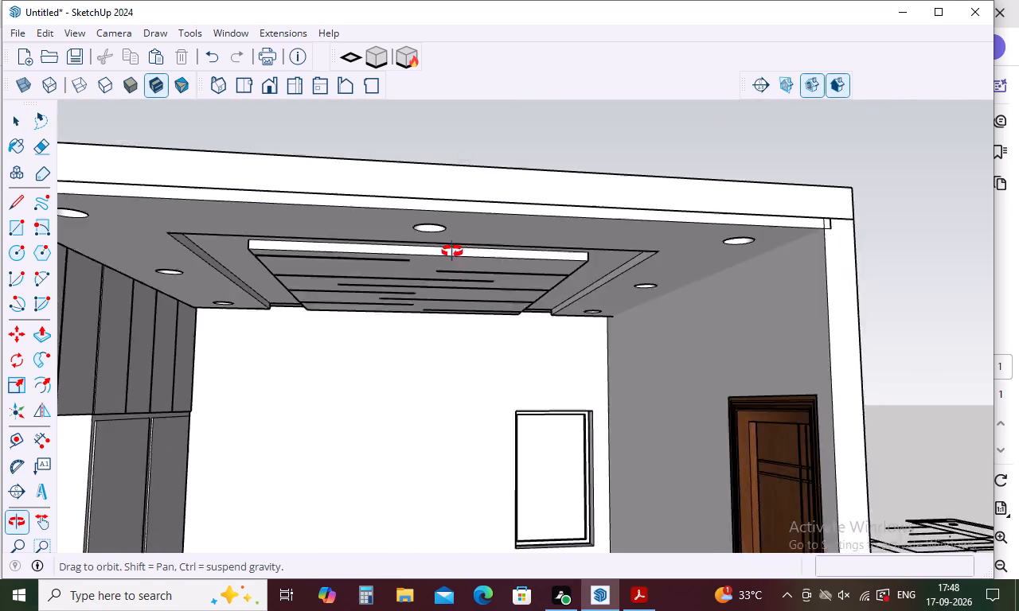
middle_click_drag(452, 251, 439, 202)
scroll(439, 206, "down", 7)
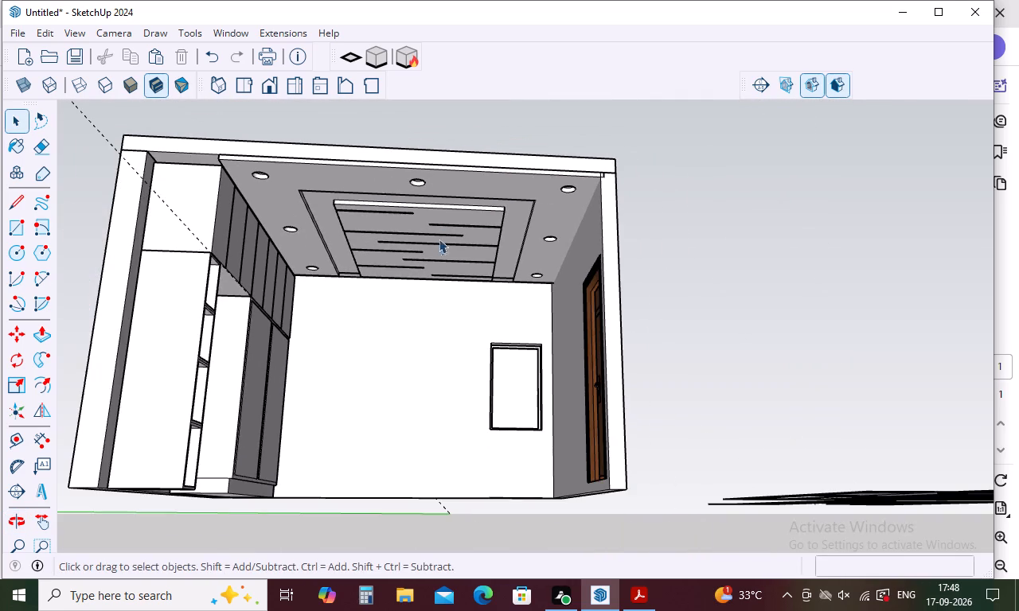
scroll(435, 244, "up", 3)
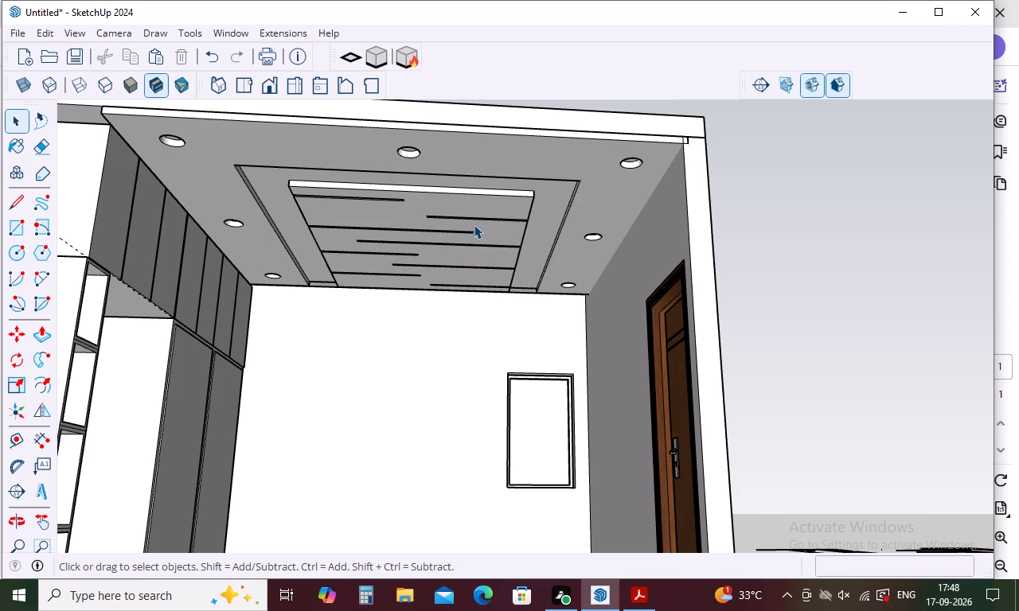
scroll(482, 221, "down", 4)
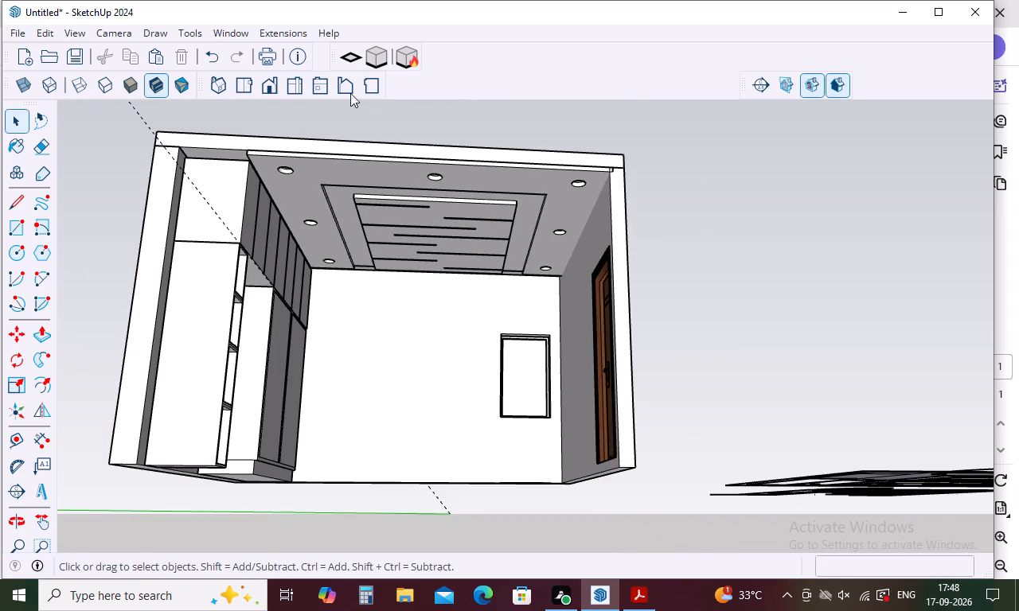
Show the Materials palette and paint the false ceiling group with Color C01 from the Colors collection.
left_click(231, 33)
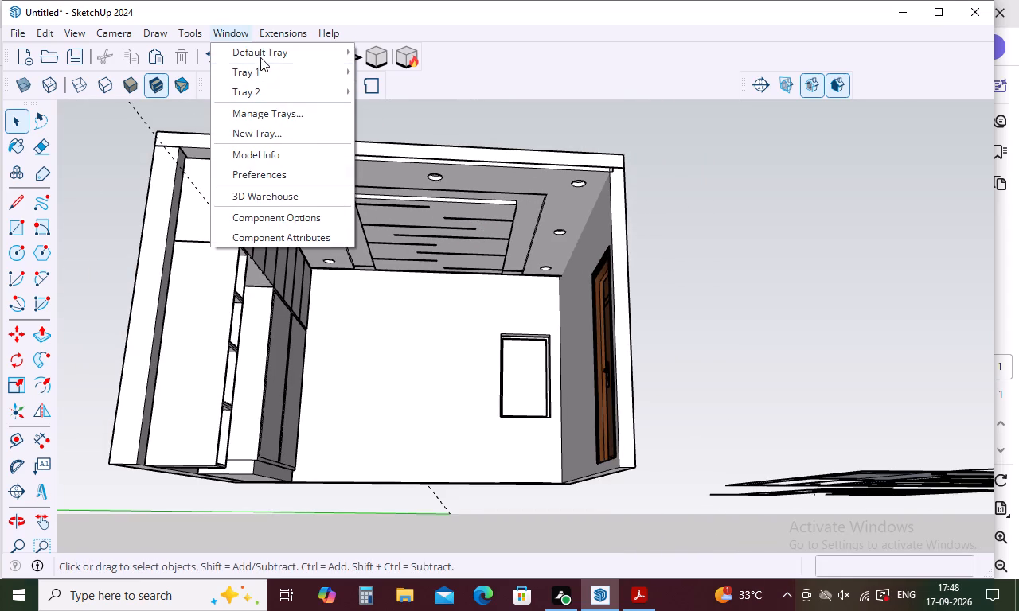
double_click(377, 112)
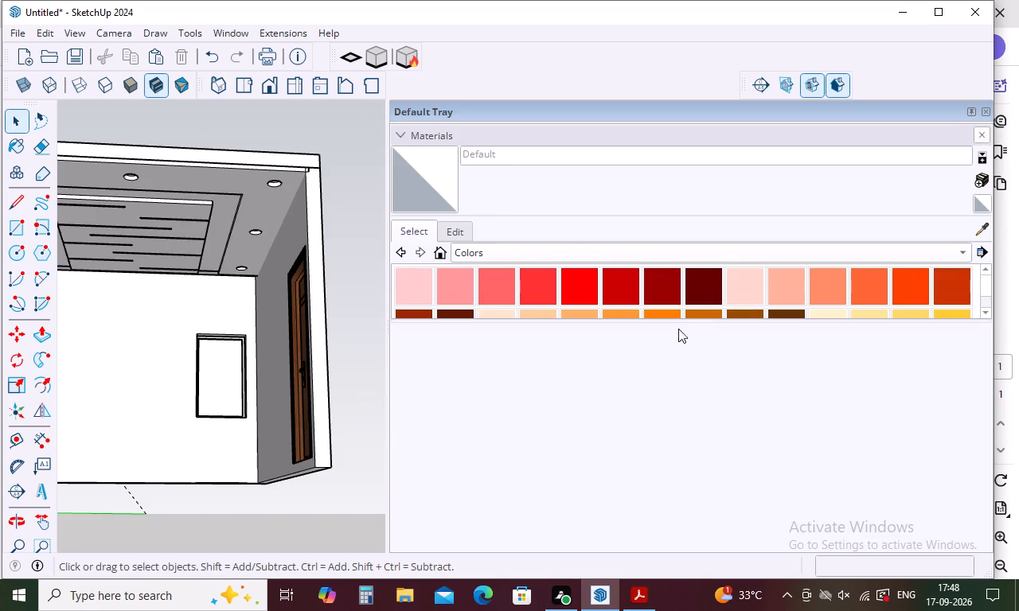
left_click(743, 292)
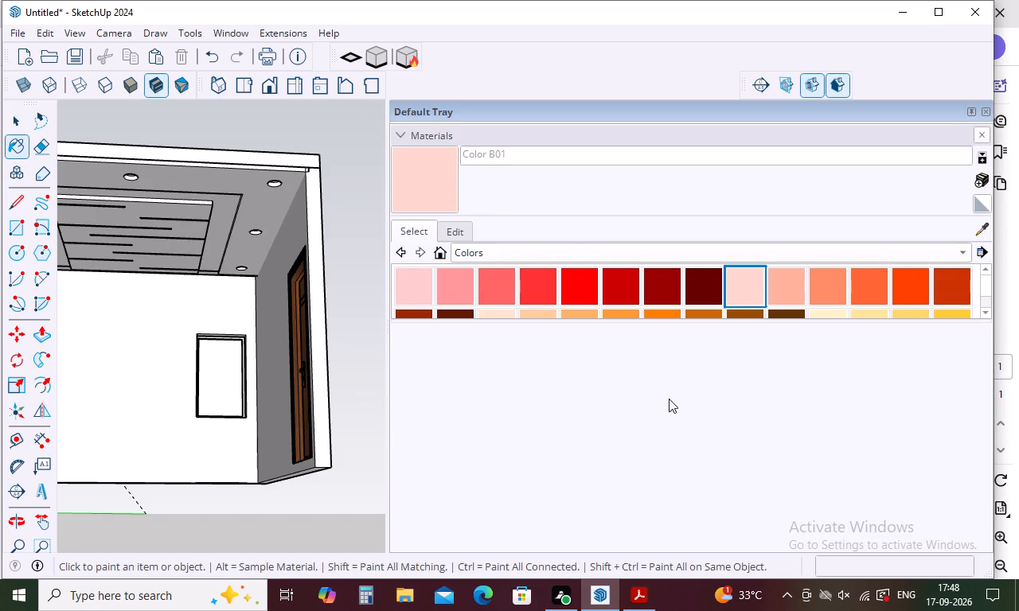
left_click(498, 312)
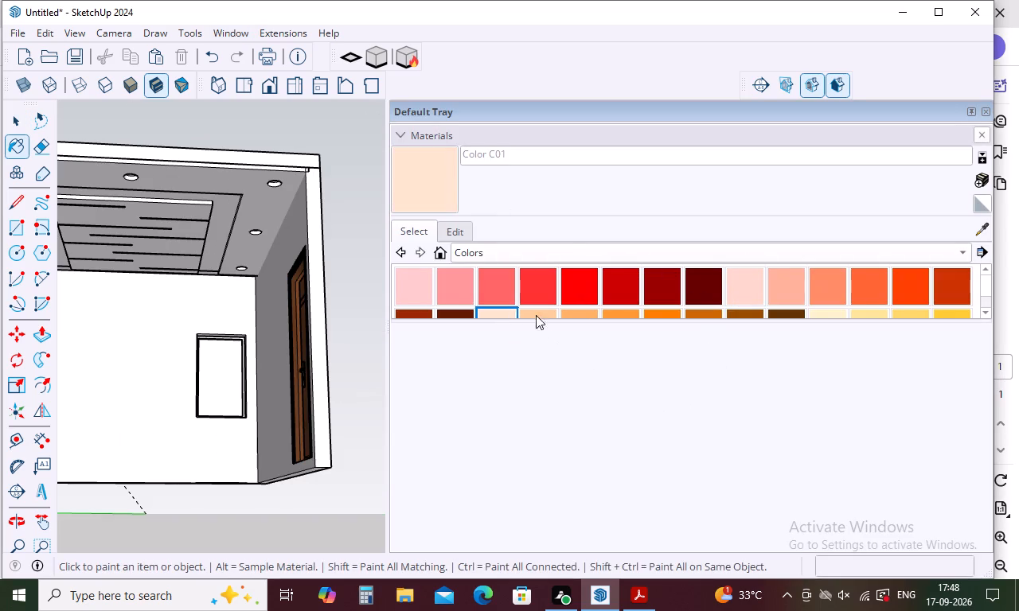
scroll(607, 293, "down", 4)
scroll(553, 286, "up", 9)
scroll(235, 296, "down", 4)
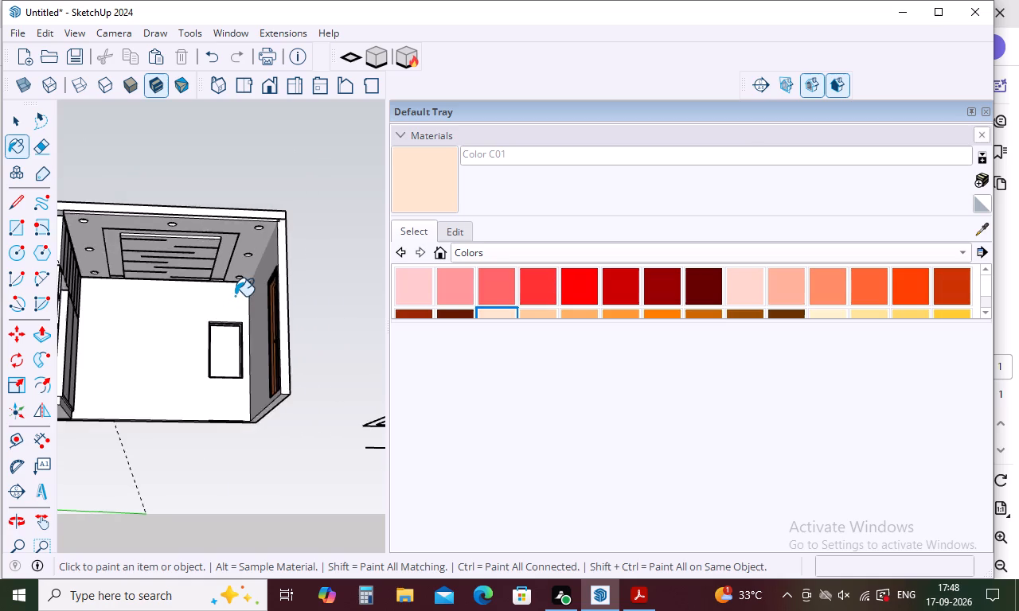
scroll(235, 296, "down", 8)
middle_click_drag(219, 285, 213, 352)
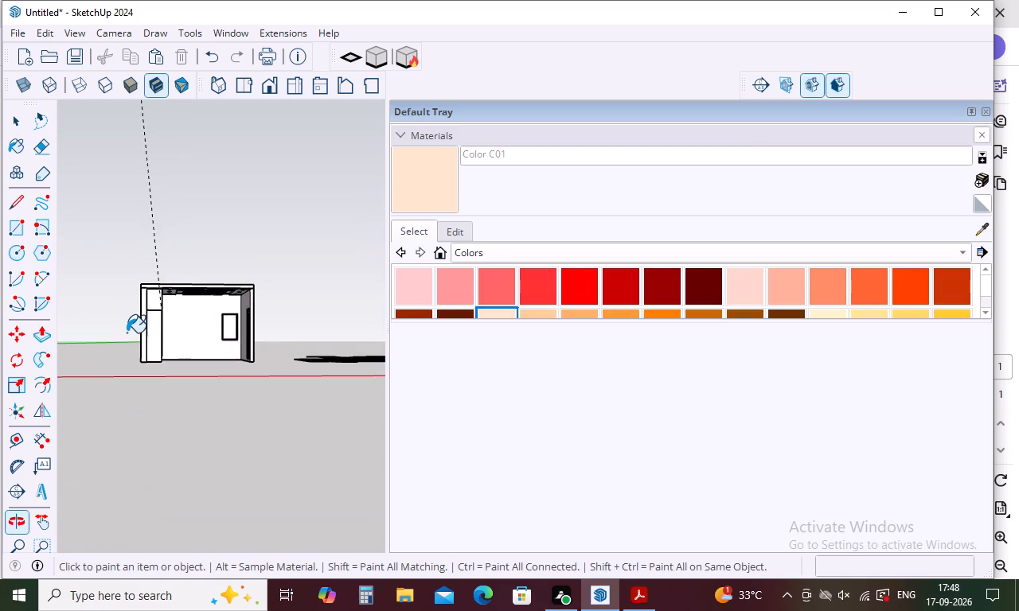
scroll(129, 307, "up", 3)
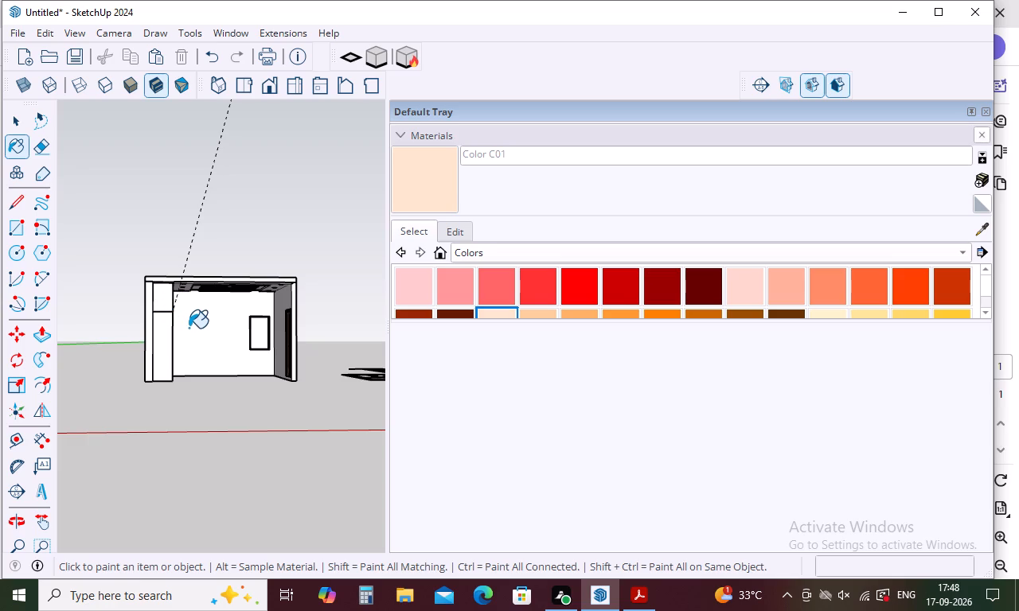
middle_click_drag(189, 335, 207, 241)
scroll(216, 228, "up", 4)
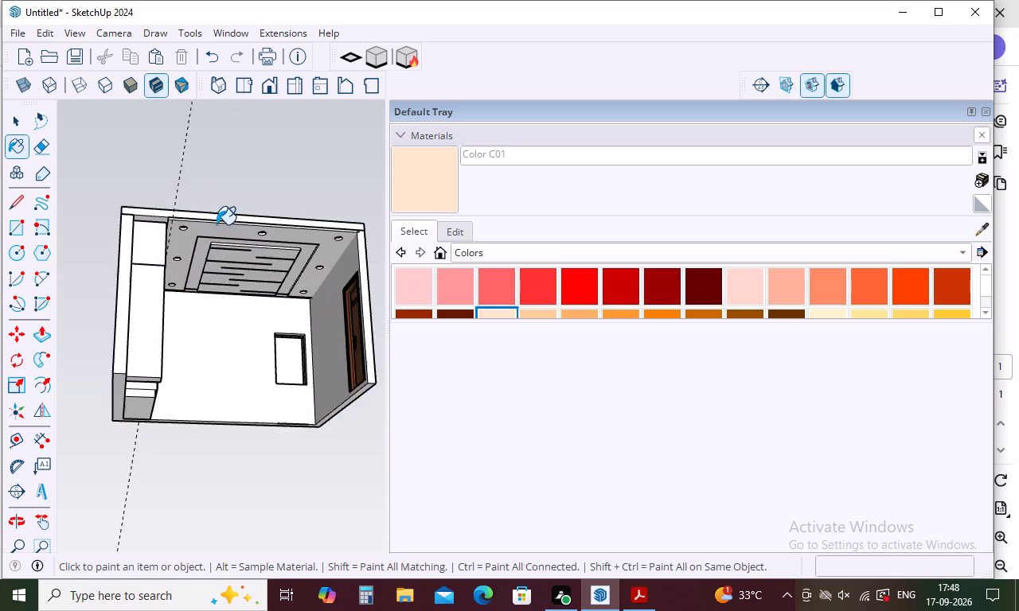
scroll(217, 224, "up", 15)
left_click(232, 245)
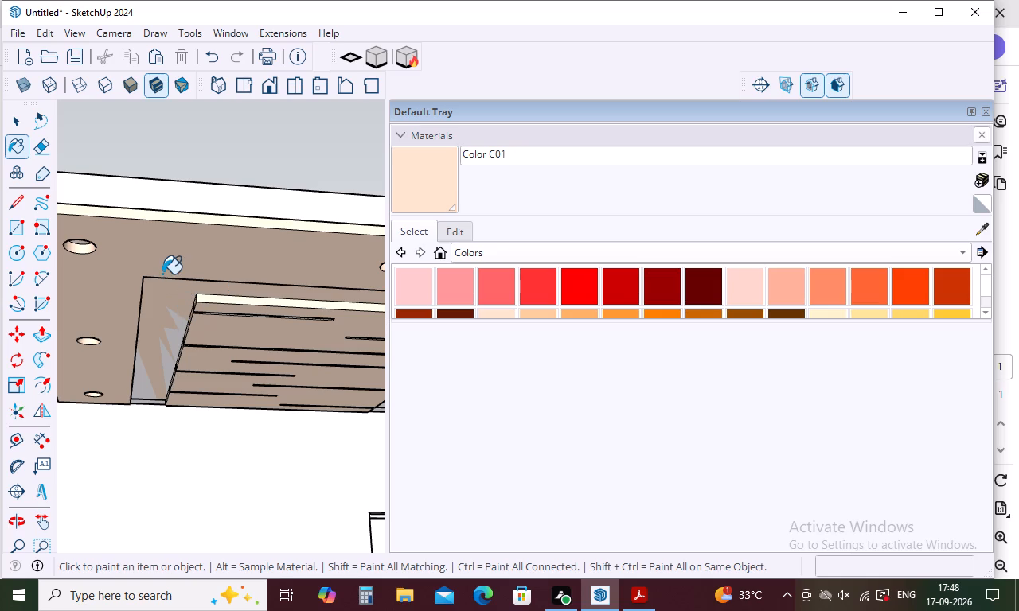
Undo the colour applied to the whole false ceiling group and open the group for editing.
key("ctrl+z")
key("space")
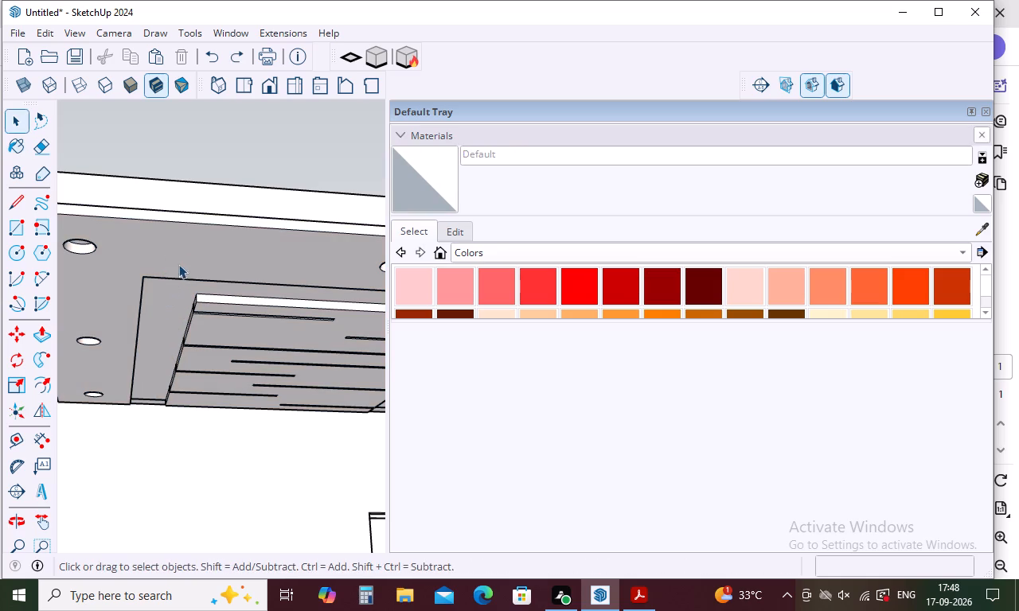
double_click(178, 263)
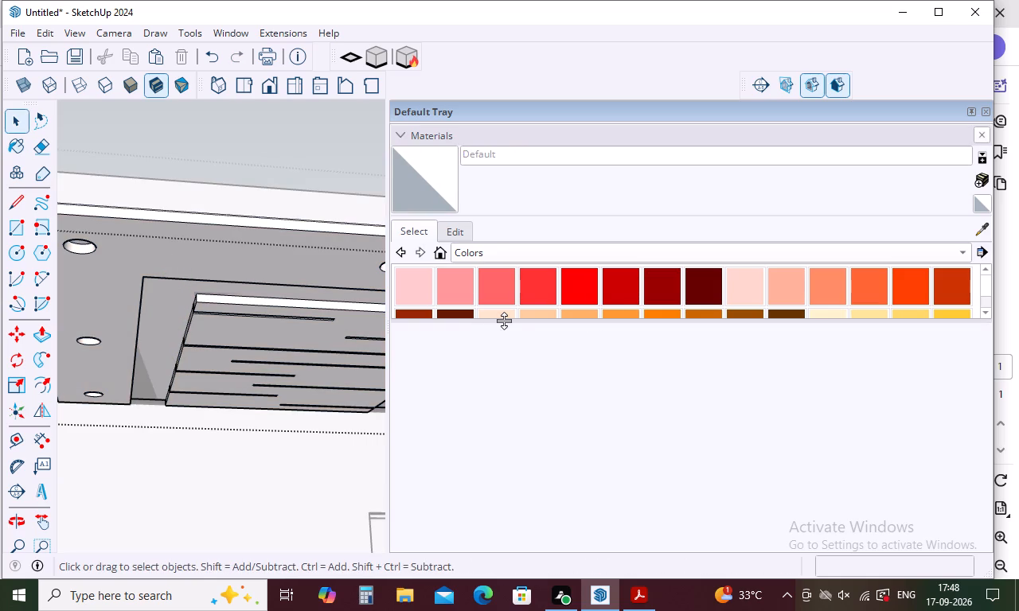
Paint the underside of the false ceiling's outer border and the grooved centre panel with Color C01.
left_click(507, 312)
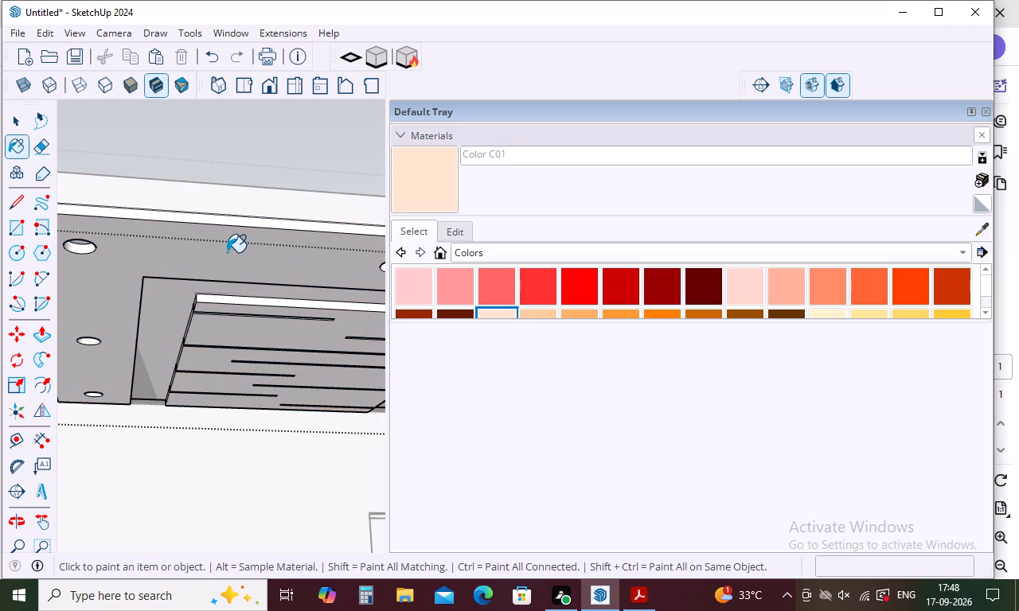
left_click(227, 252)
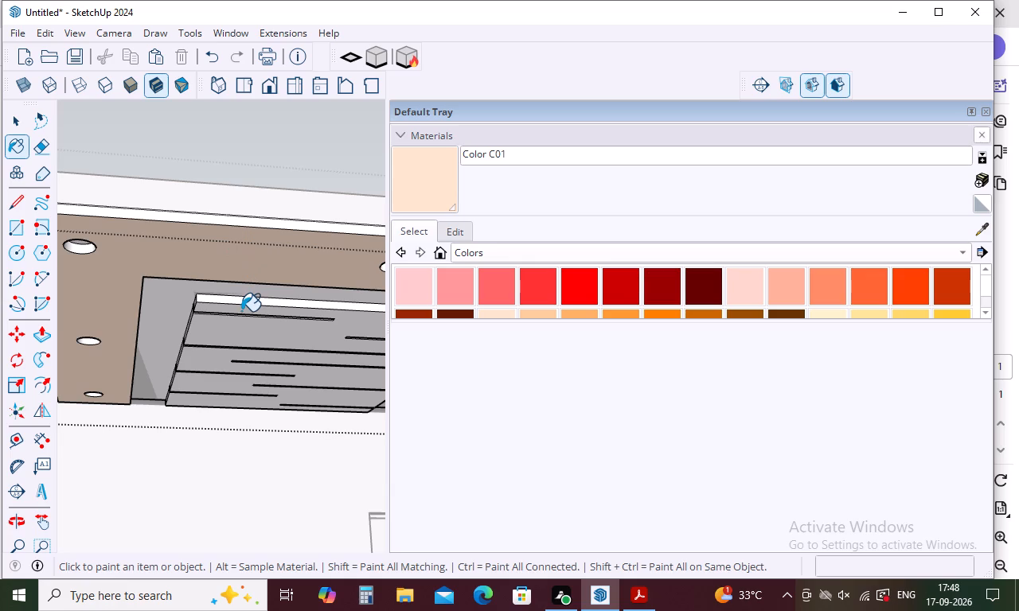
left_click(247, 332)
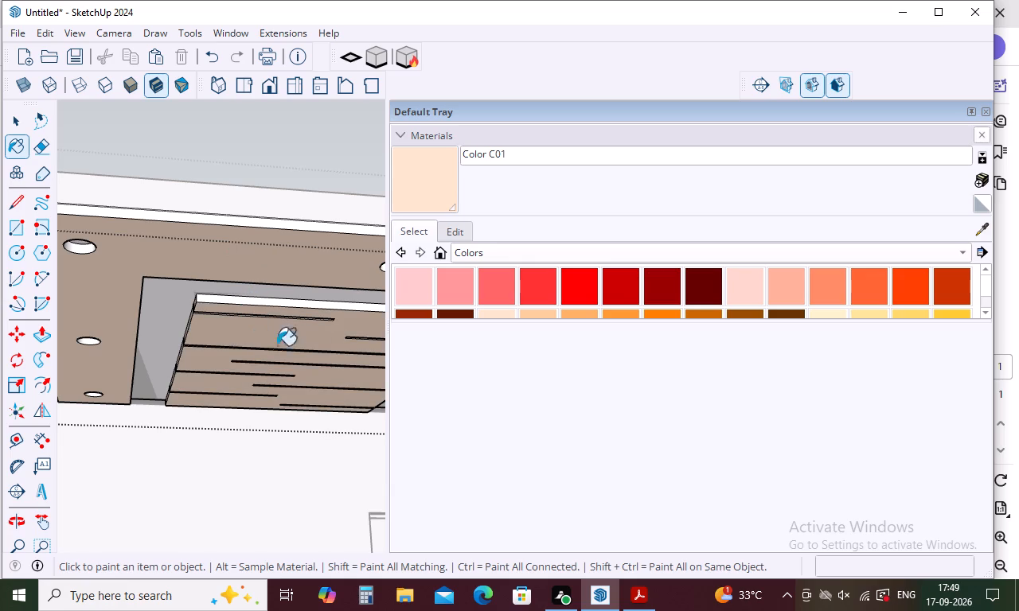
Paint the underside of the false ceiling's outer border and the grooved centre panel with Color D01.
scroll(680, 292, "down", 2)
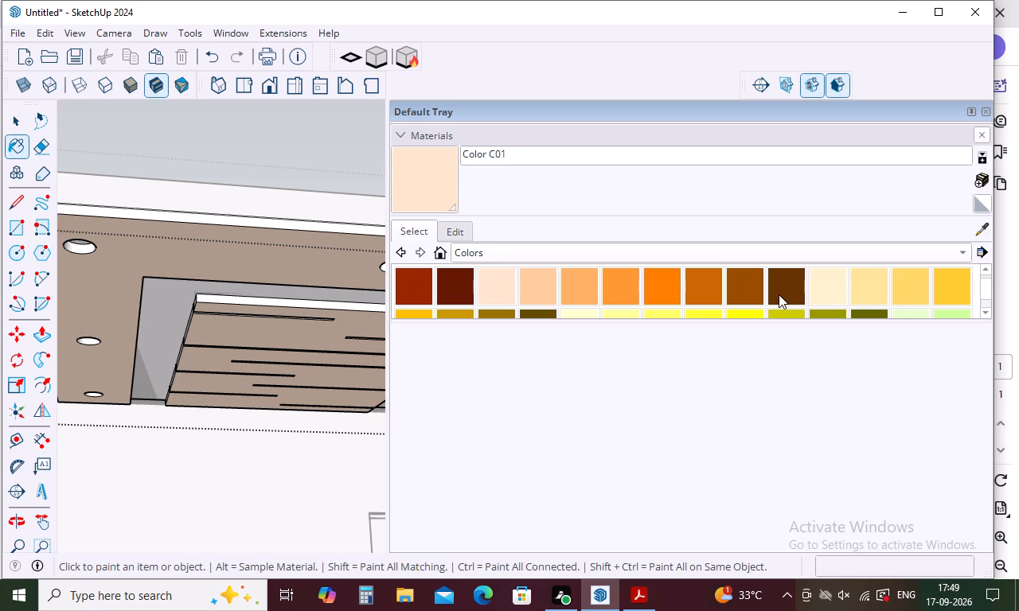
left_click(826, 295)
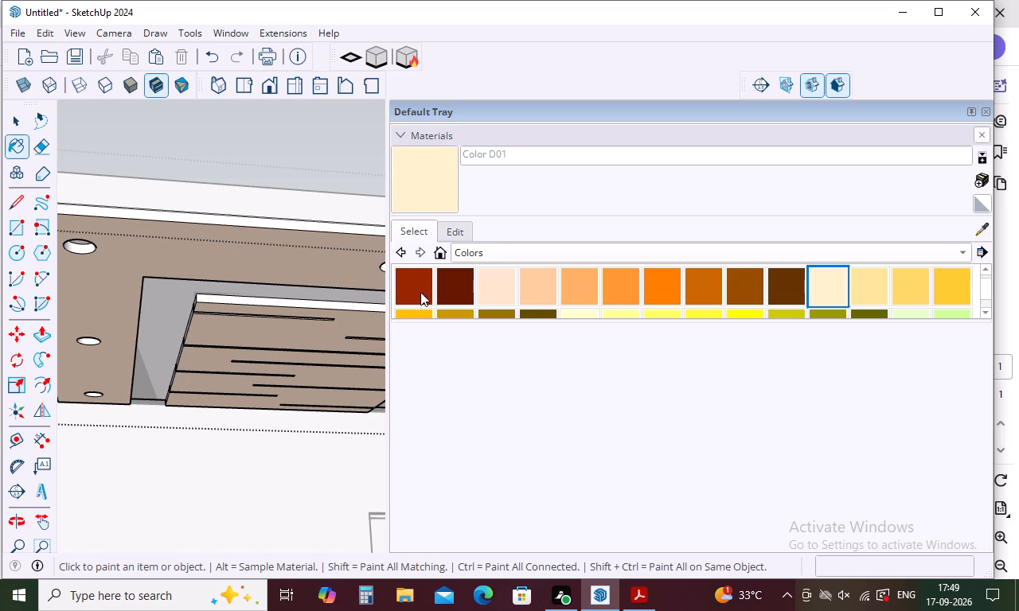
left_click(277, 265)
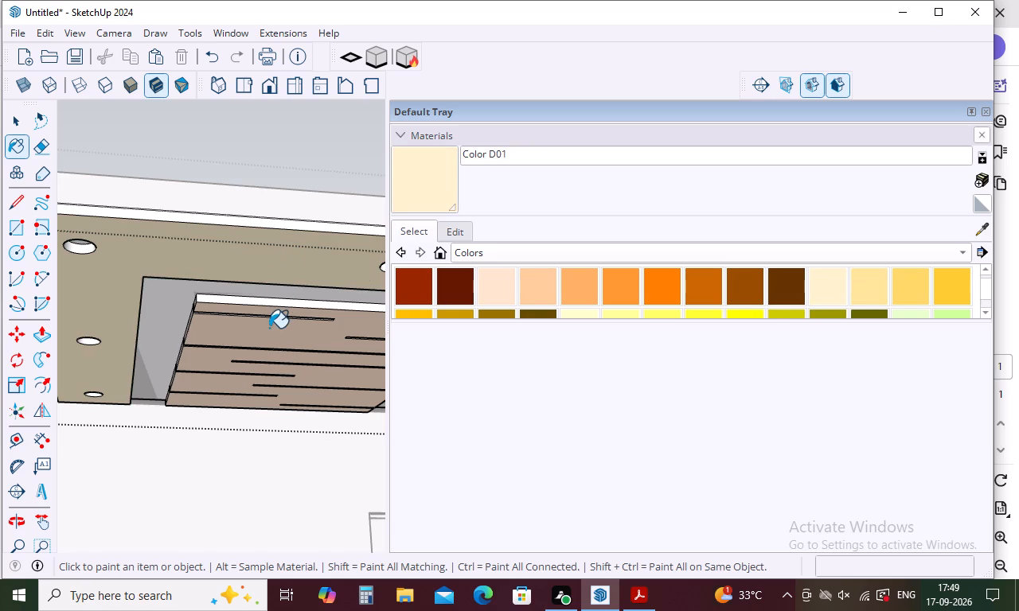
left_click(269, 328)
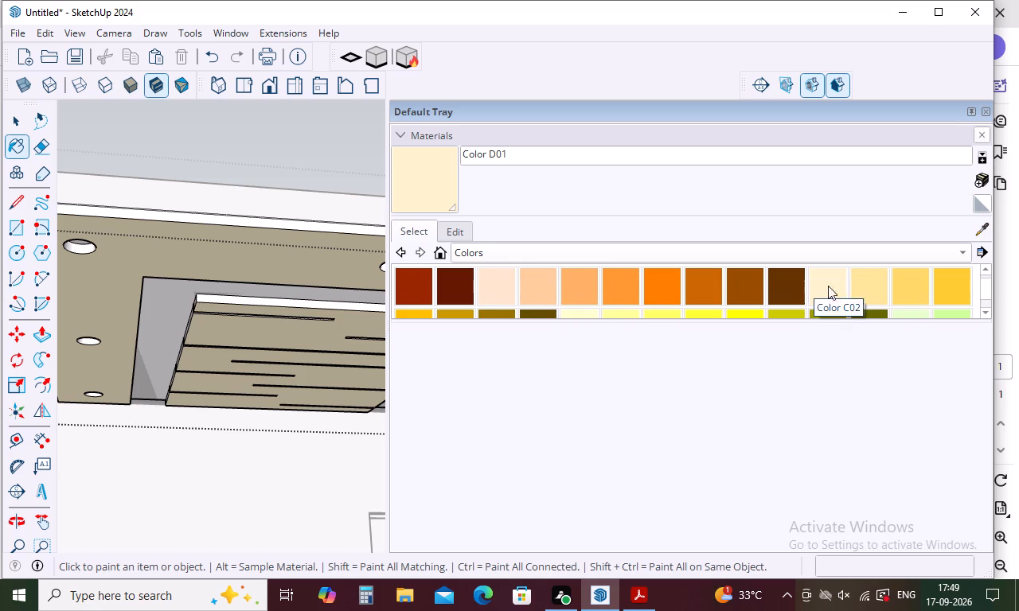
Paint the grooved centre panel's front edge face with Color D02.
left_click(877, 289)
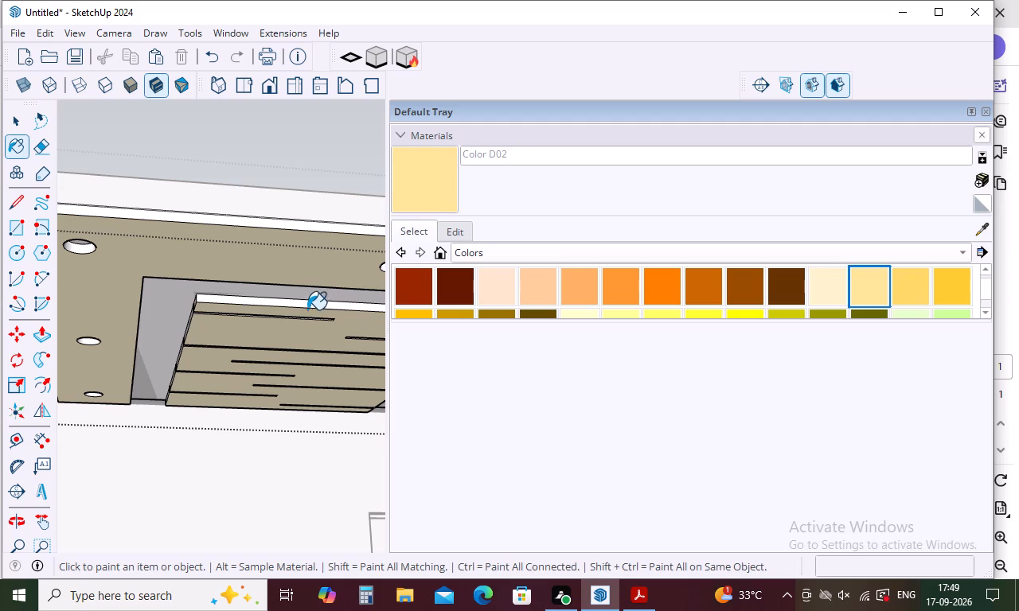
left_click(306, 303)
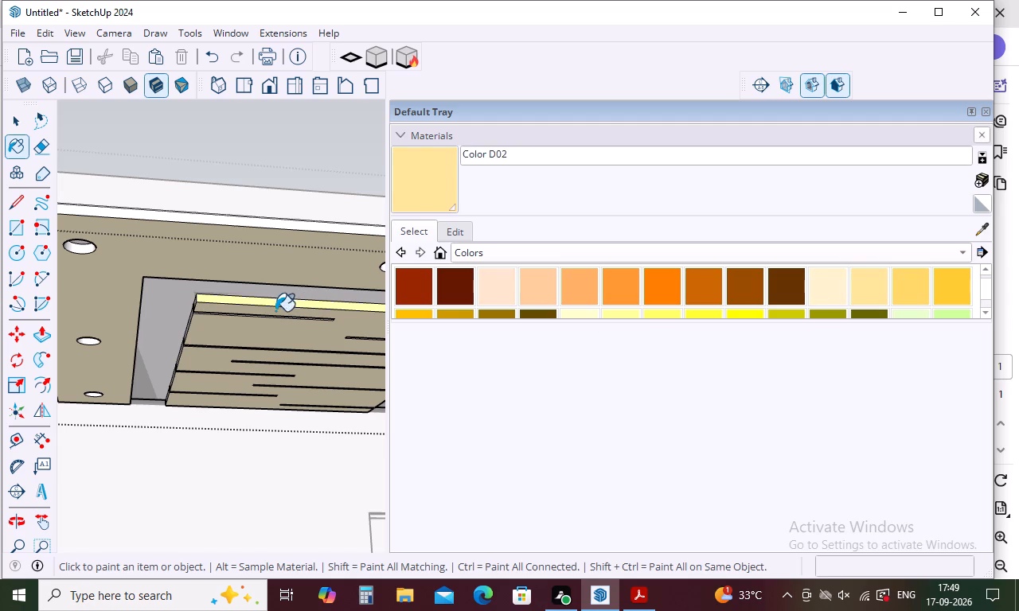
Paint each edge segment between the grooves along the centre panel's left side with Color D02.
middle_click_drag(197, 305, 304, 297)
scroll(324, 302, "up", 9)
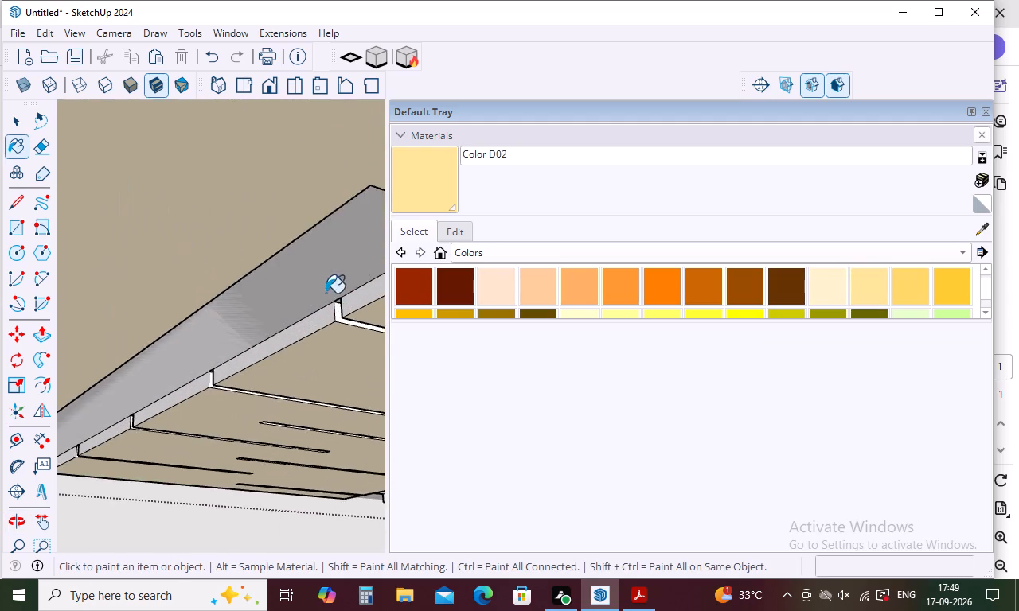
scroll(331, 299, "up", 5)
left_click(306, 334)
scroll(298, 298, "down", 9)
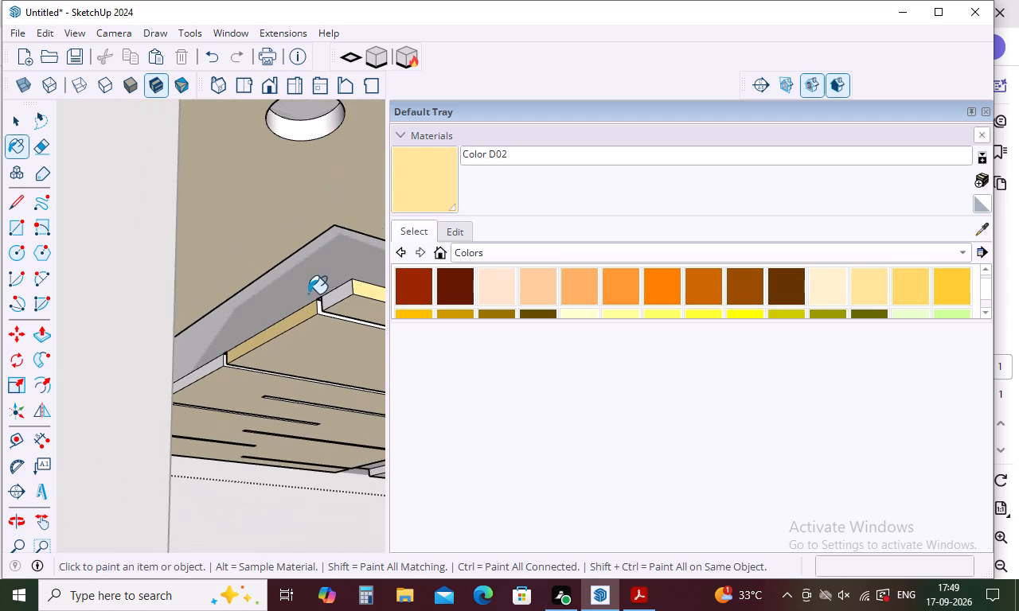
left_click(334, 292)
scroll(277, 309, "down", 4)
scroll(283, 308, "up", 3)
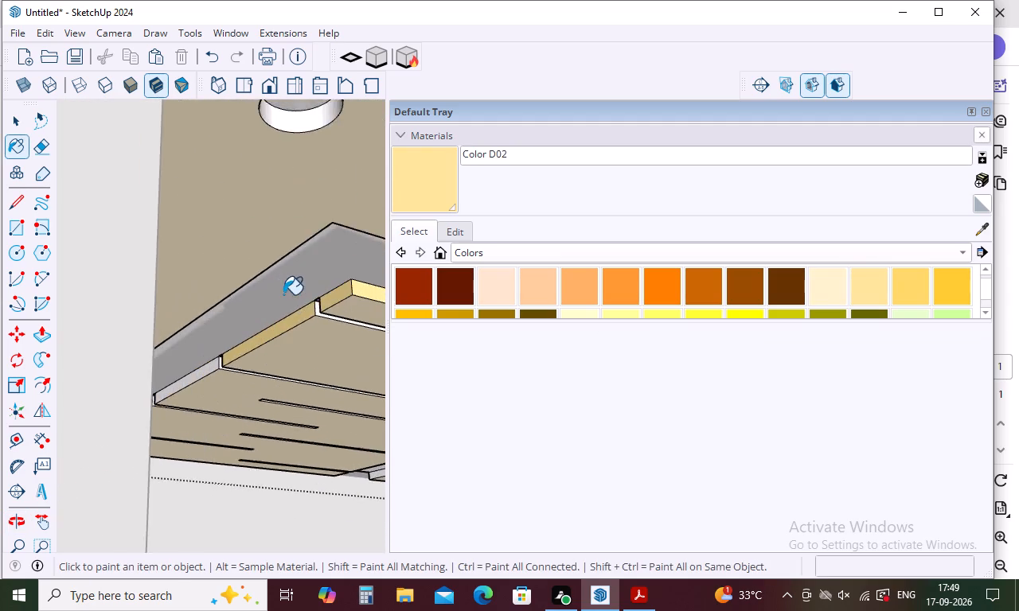
scroll(283, 294, "up", 6)
left_click(156, 394)
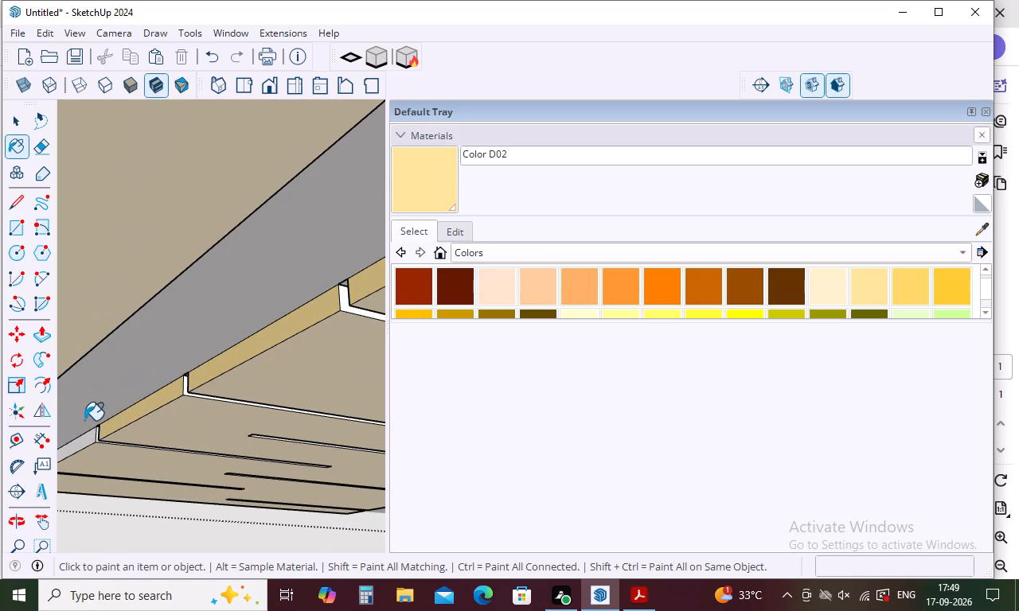
left_click(84, 437)
scroll(179, 351, "down", 8)
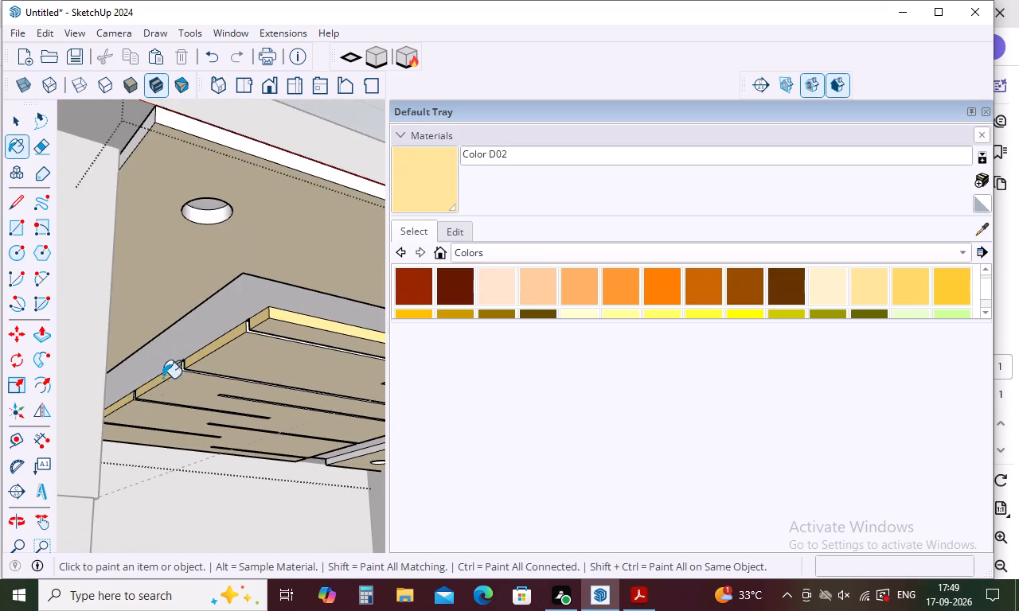
scroll(142, 404, "up", 9)
scroll(114, 383, "down", 4)
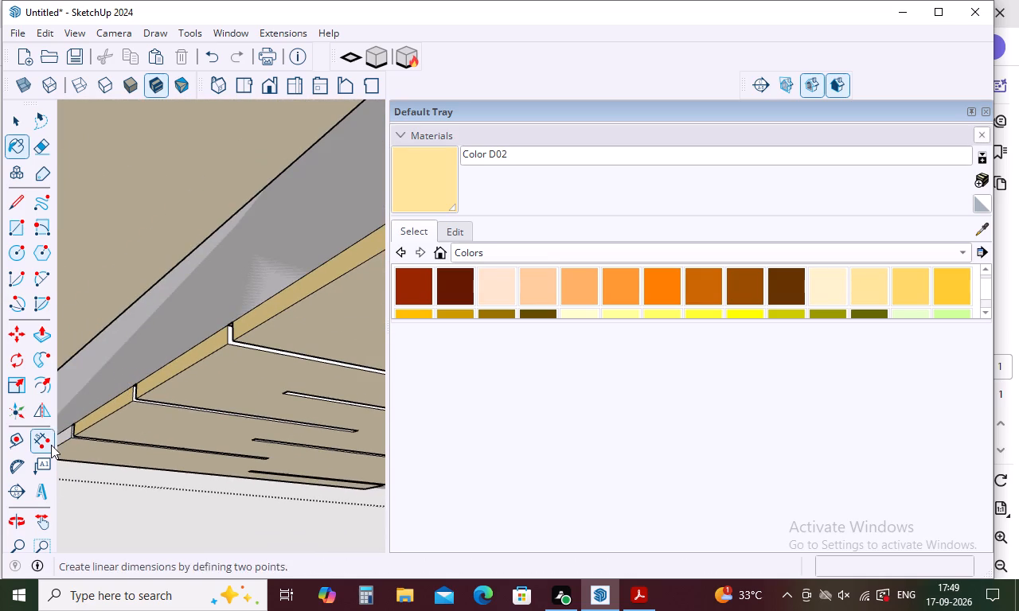
left_click(69, 430)
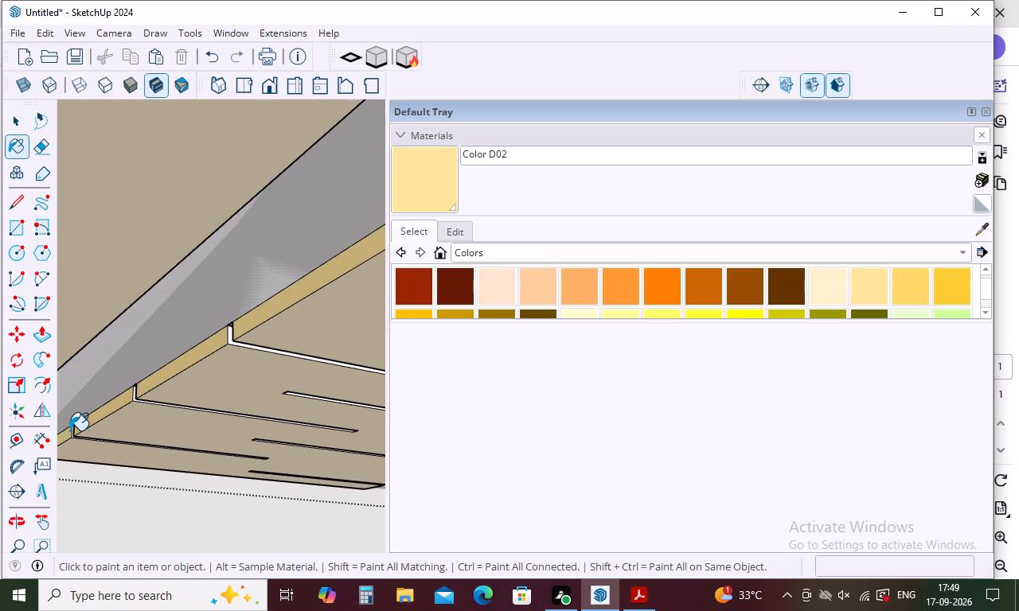
Paint every edge segment between the grooves along the centre panel's right side with Color D02, including the small one at the far corner.
scroll(144, 373, "down", 9)
scroll(268, 342, "up", 4)
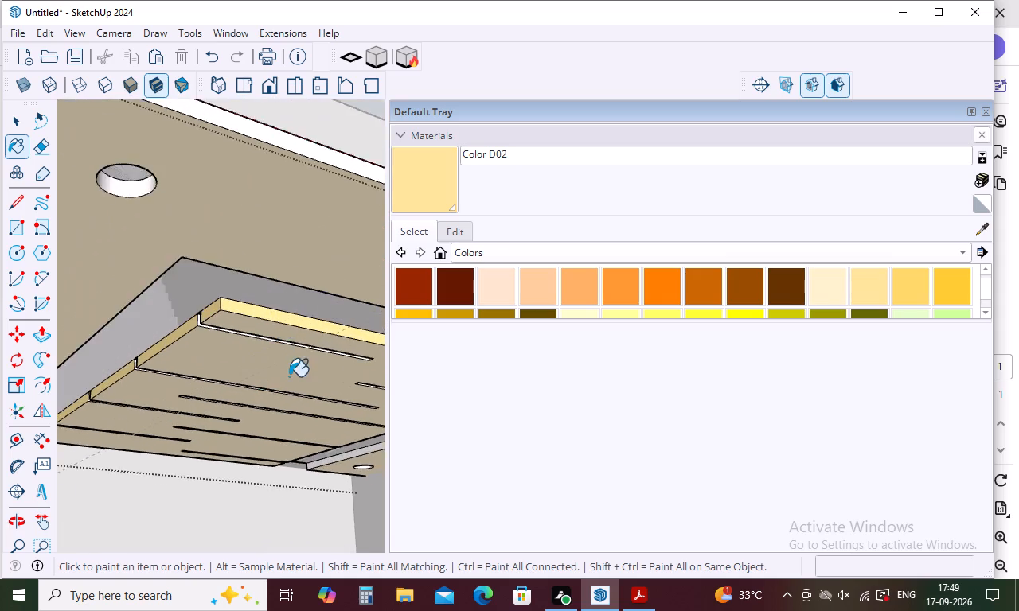
scroll(289, 376, "up", 5)
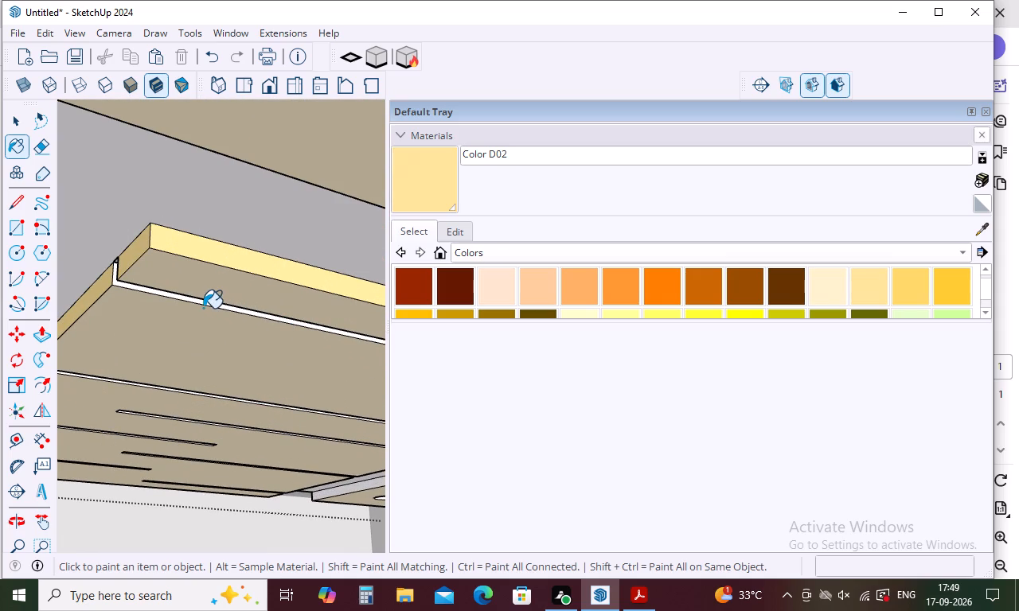
scroll(200, 298, "down", 7)
middle_click_drag(230, 303, 154, 313)
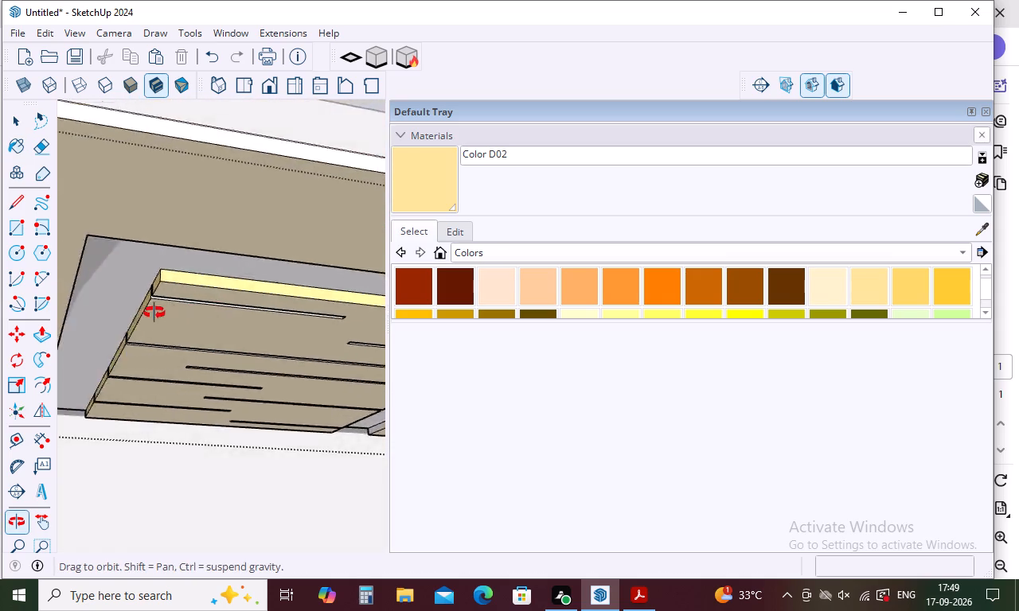
middle_click_drag(154, 313, 99, 313)
scroll(103, 305, "down", 9)
middle_click_drag(314, 332, 252, 329)
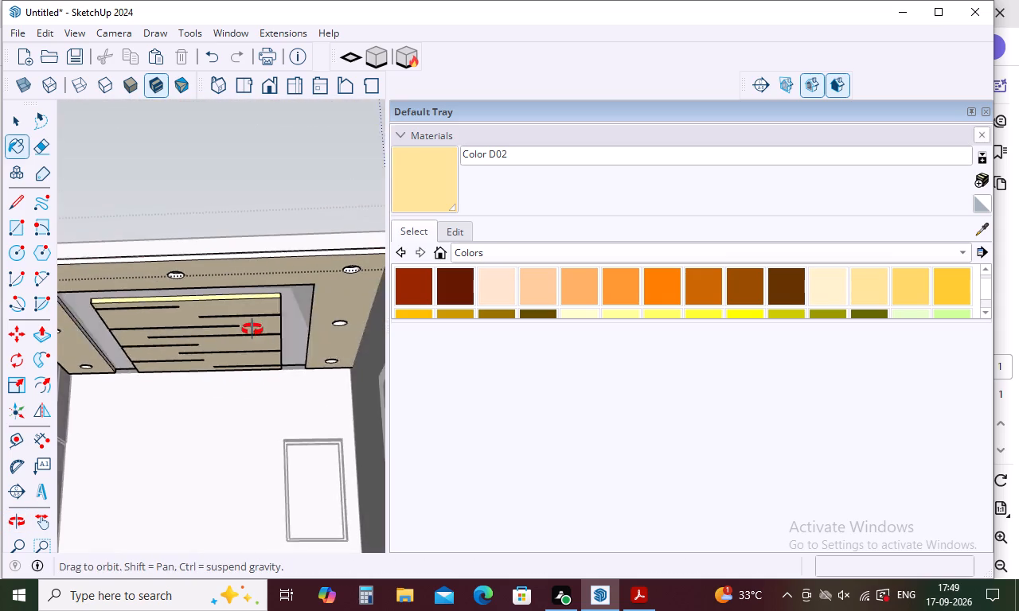
middle_click_drag(252, 329, 212, 326)
scroll(236, 298, "up", 13)
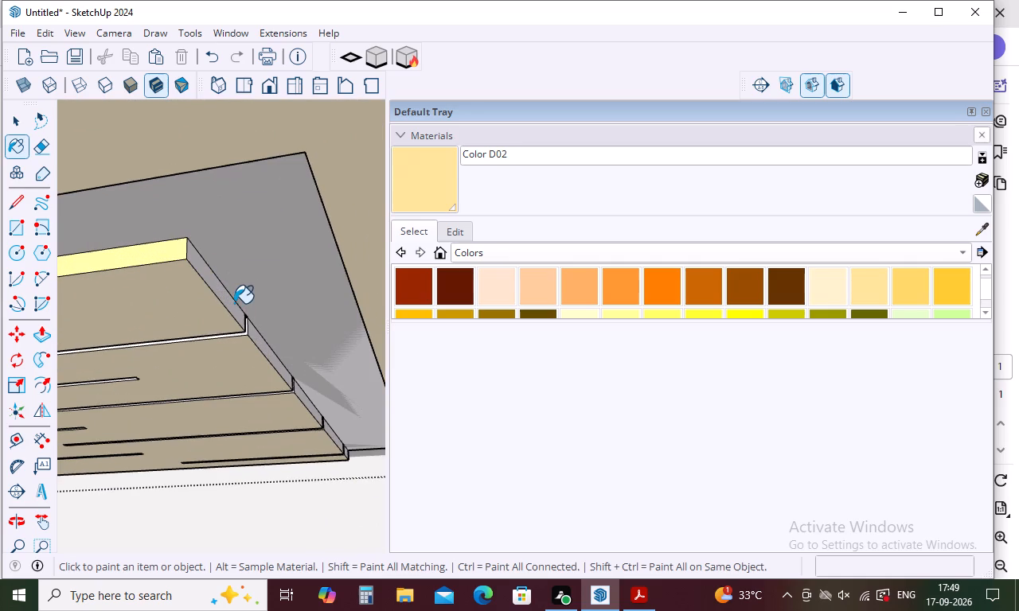
left_click(231, 307)
left_click(268, 346)
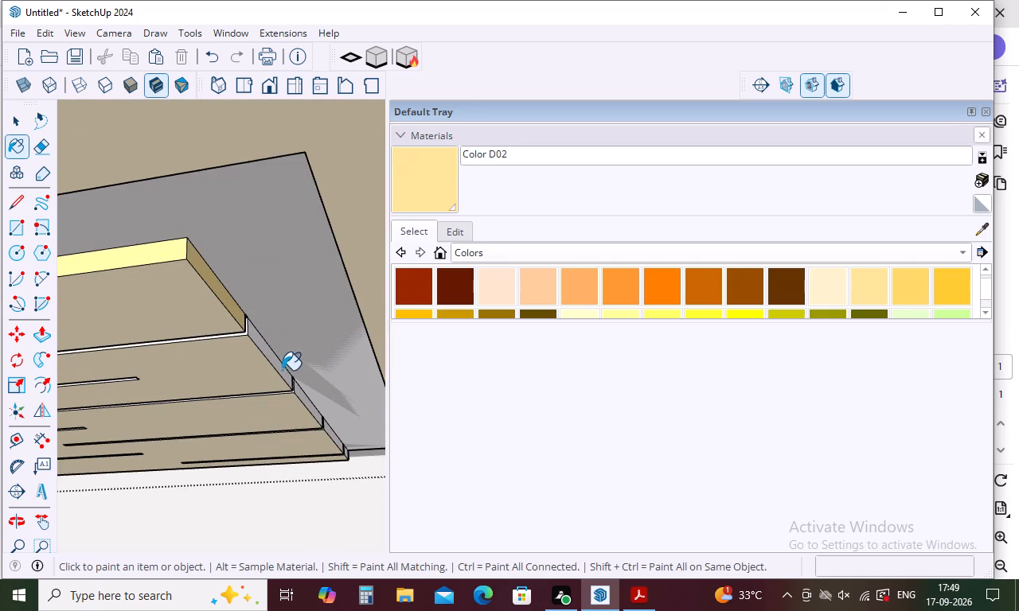
left_click(278, 368)
left_click(311, 412)
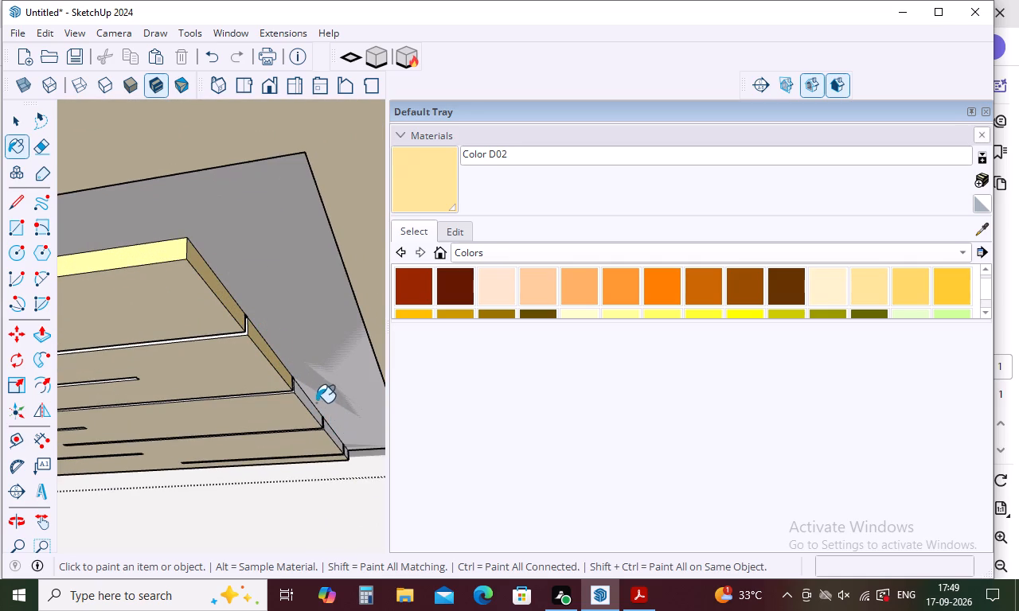
left_click(311, 411)
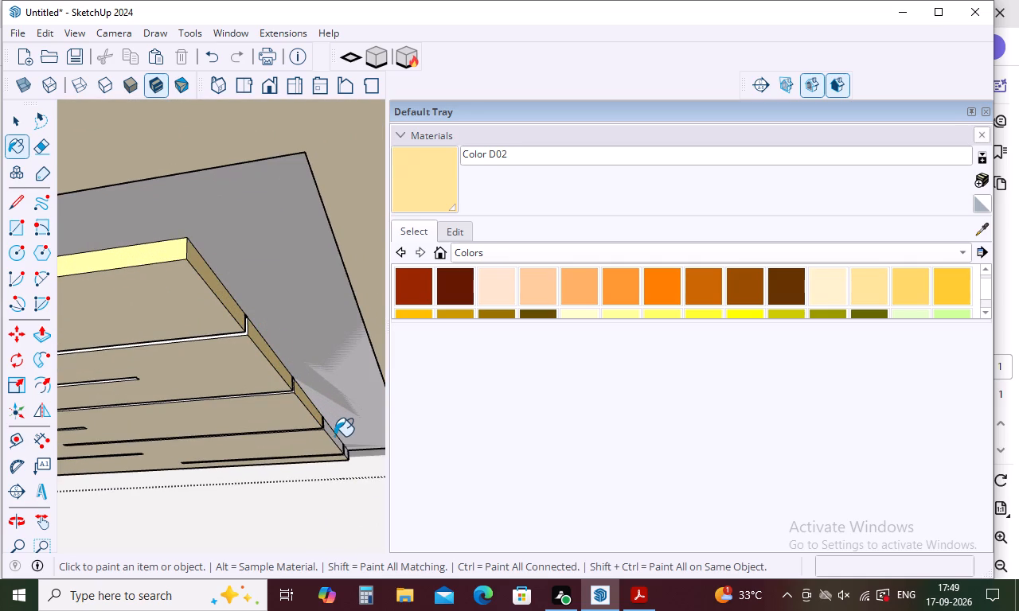
left_click(334, 436)
left_click(347, 454)
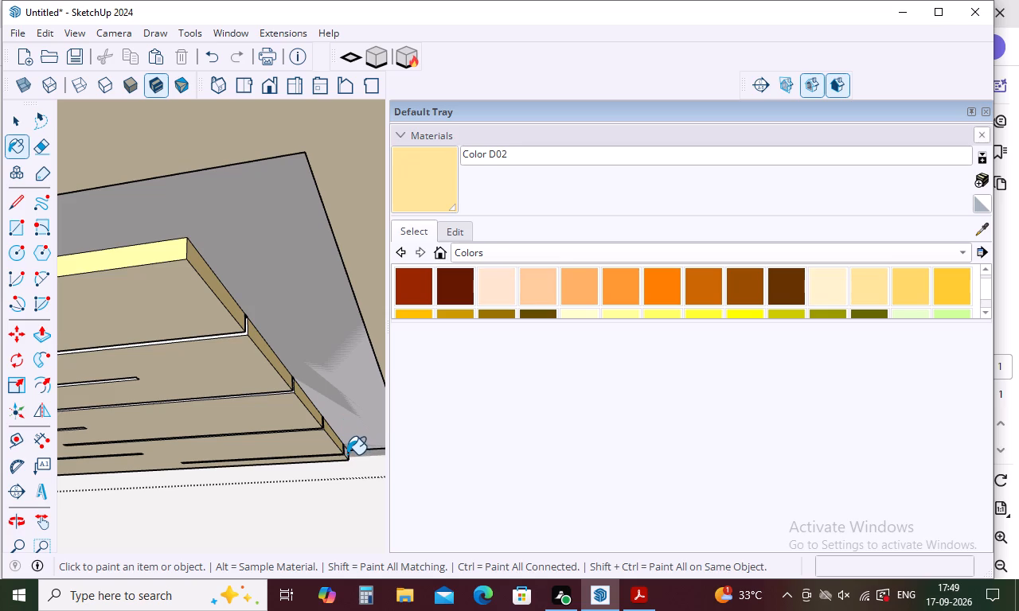
left_click(349, 455)
scroll(332, 396, "down", 8)
scroll(352, 440, "up", 1)
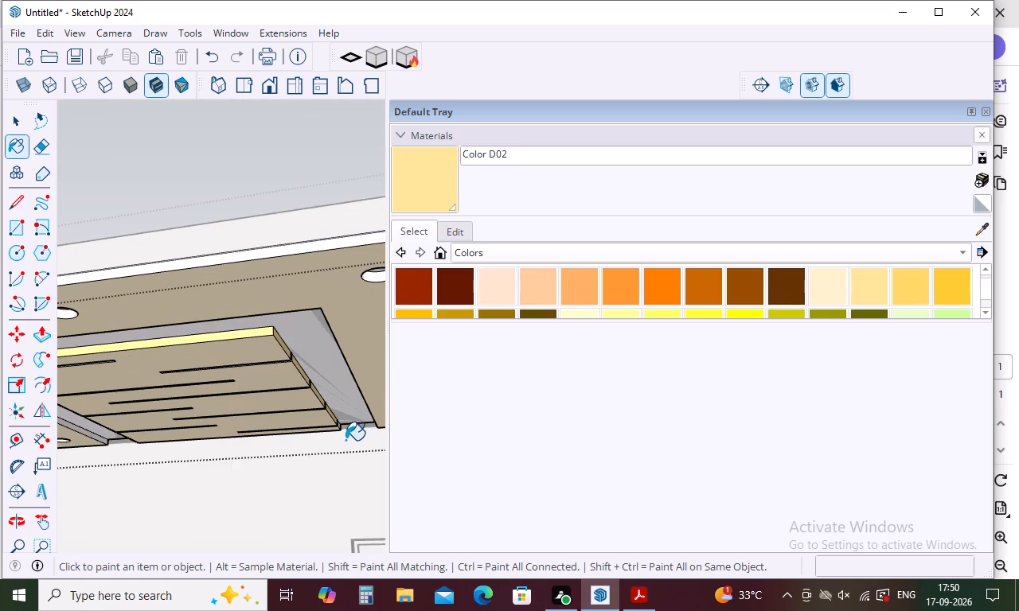
scroll(340, 414, "up", 14)
left_click(332, 438)
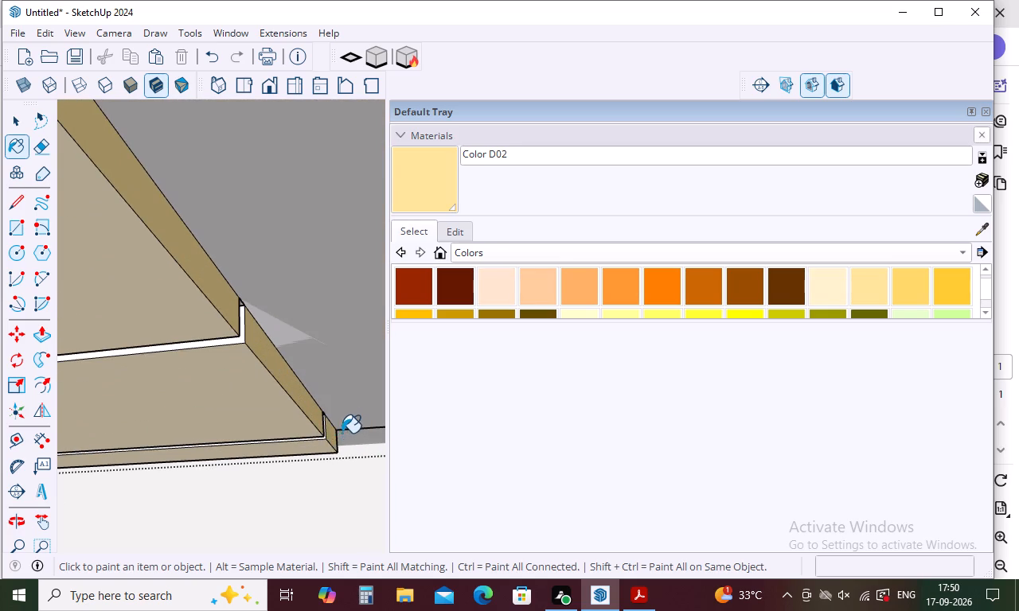
Paint the outer border's inner edge face along the left side of the recess with Color D02.
scroll(334, 393, "down", 18)
middle_click_drag(321, 378, 322, 365)
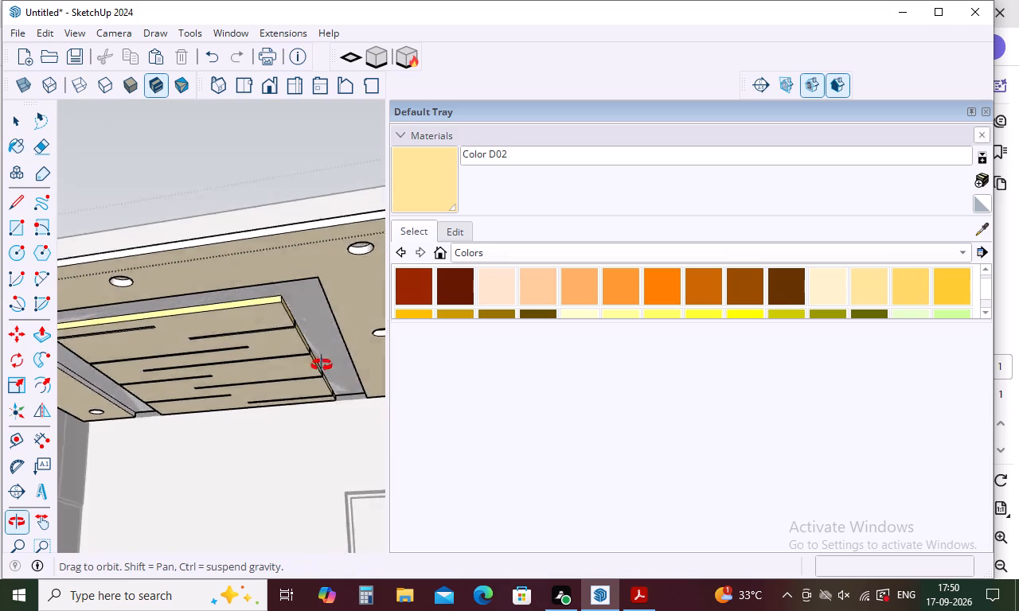
middle_click_drag(322, 365, 346, 214)
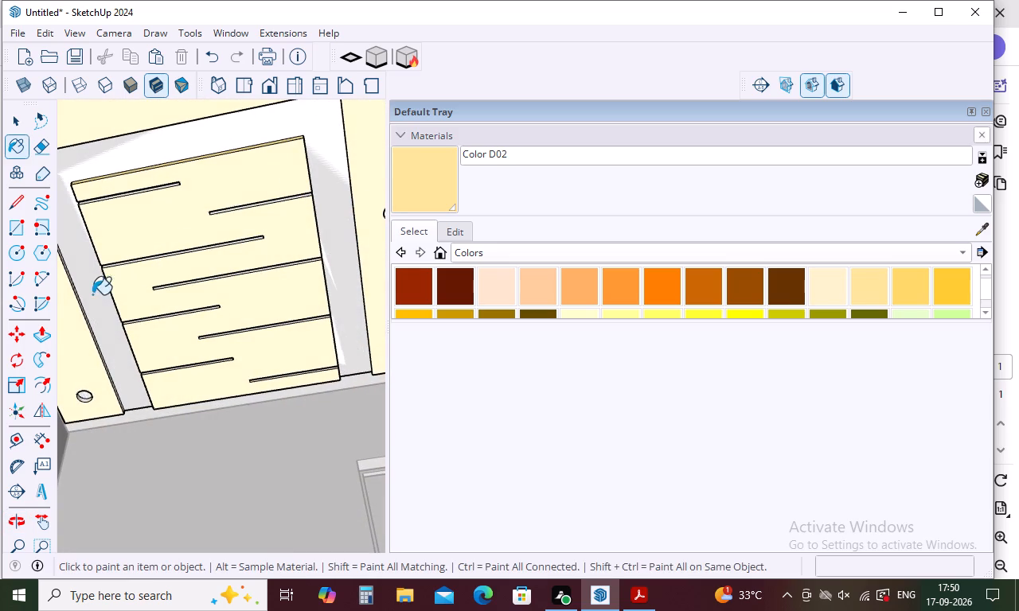
scroll(91, 294, "up", 14)
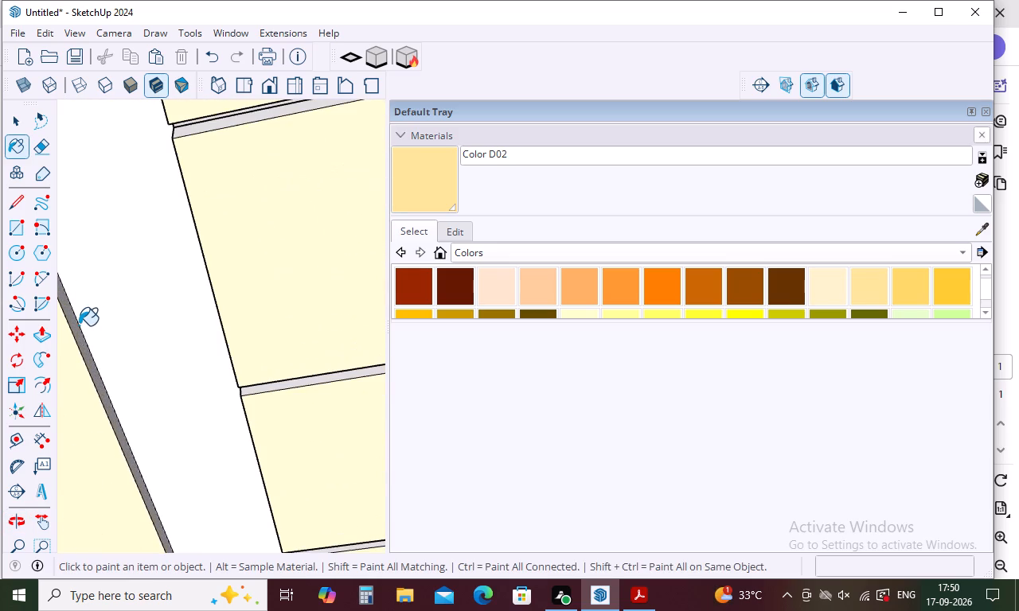
left_click(79, 325)
left_click(75, 337)
left_click_drag(86, 344, 79, 351)
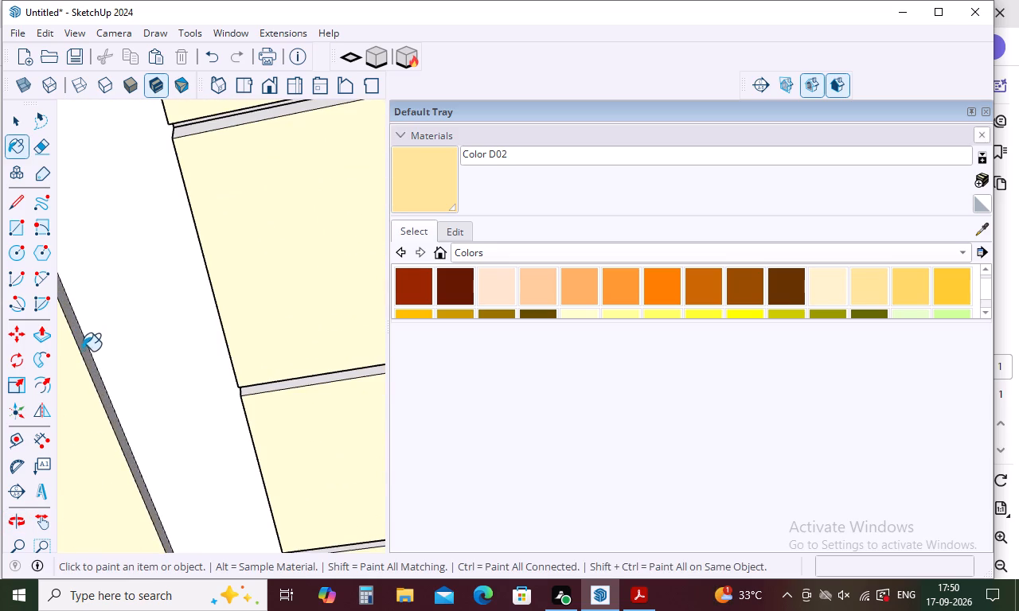
left_click(84, 350)
scroll(92, 348, "down", 10)
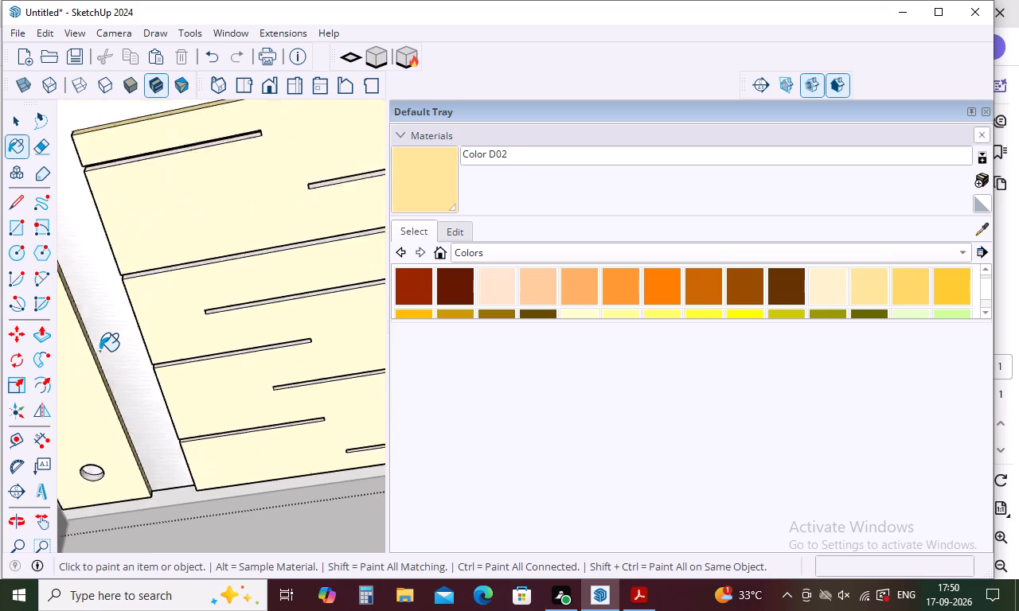
Paint the outer border's inner edge face along the right side of the recess with Color D02.
scroll(100, 351, "down", 7)
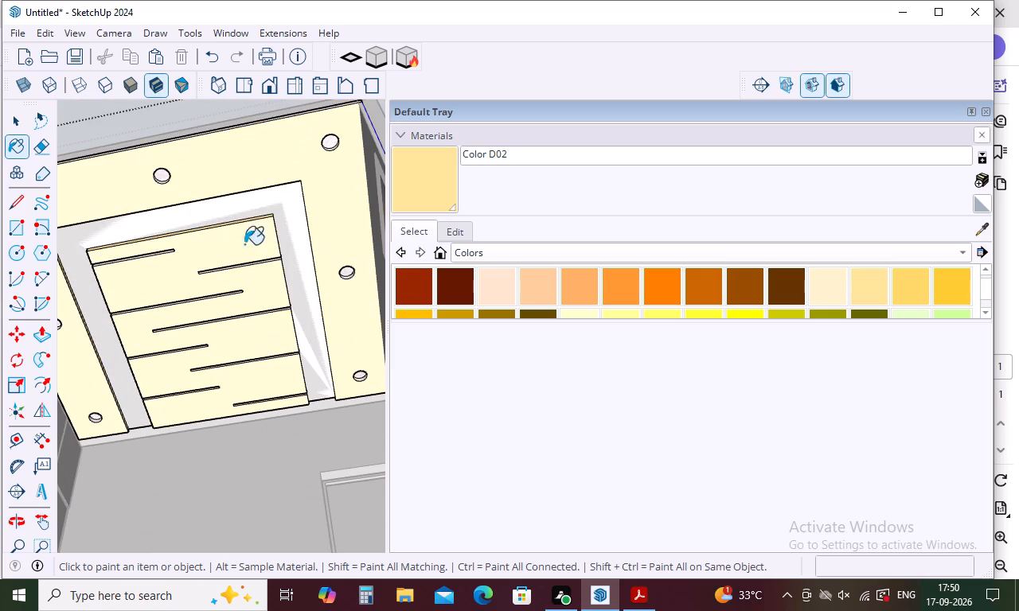
middle_click_drag(287, 270, 400, 310)
scroll(323, 333, "up", 4)
middle_click_drag(326, 327, 332, 330)
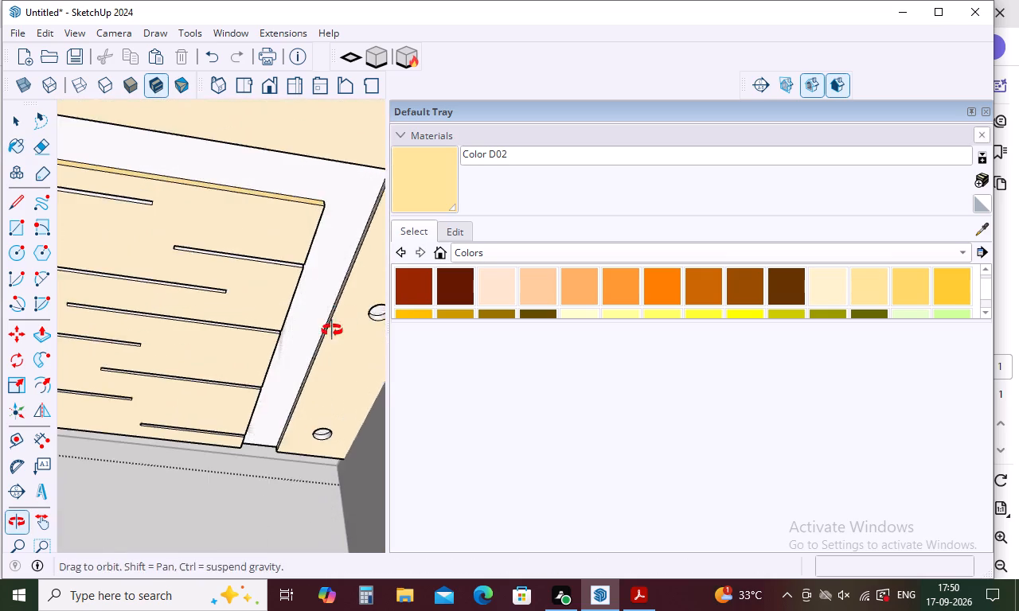
middle_click_drag(332, 330, 380, 336)
scroll(357, 330, "up", 13)
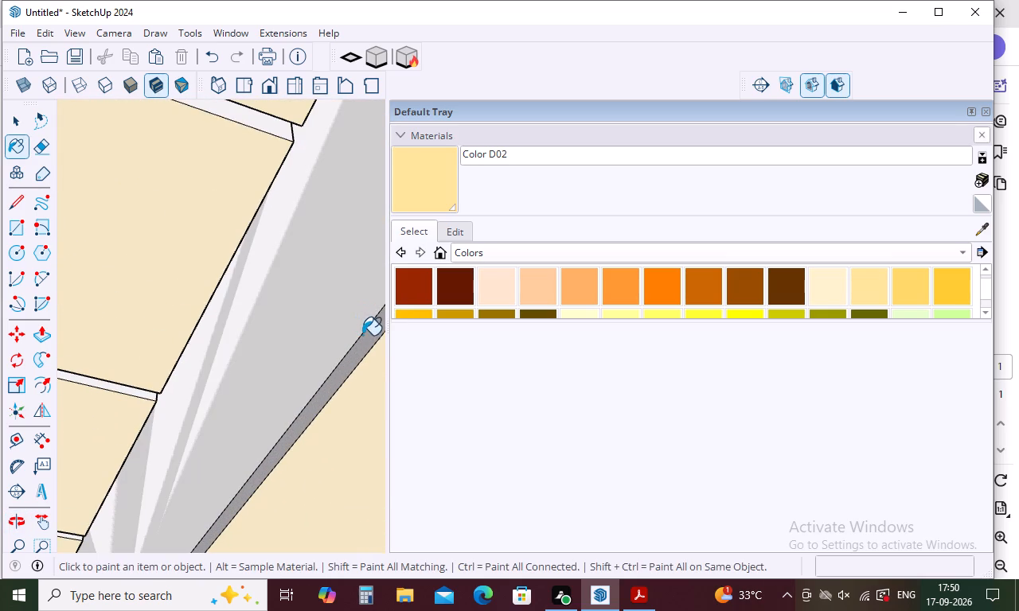
left_click(368, 339)
Paint the outer border's inner edge face along the far side of the recess with Color D02.
scroll(349, 331, "down", 17)
scroll(349, 331, "down", 4)
middle_click_drag(349, 328, 356, 287)
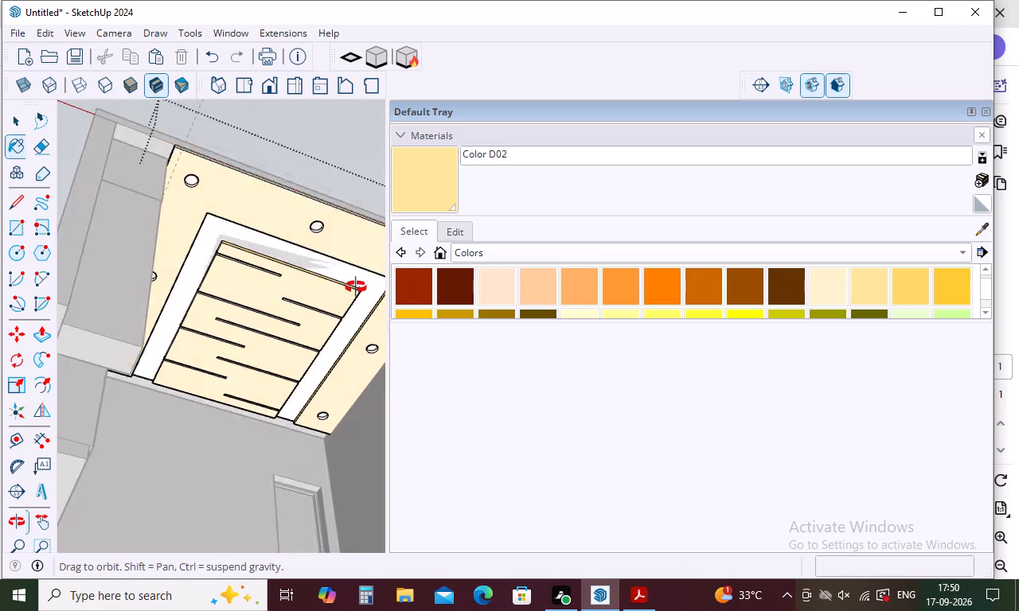
middle_click_drag(356, 287, 373, 90)
scroll(294, 333, "up", 4)
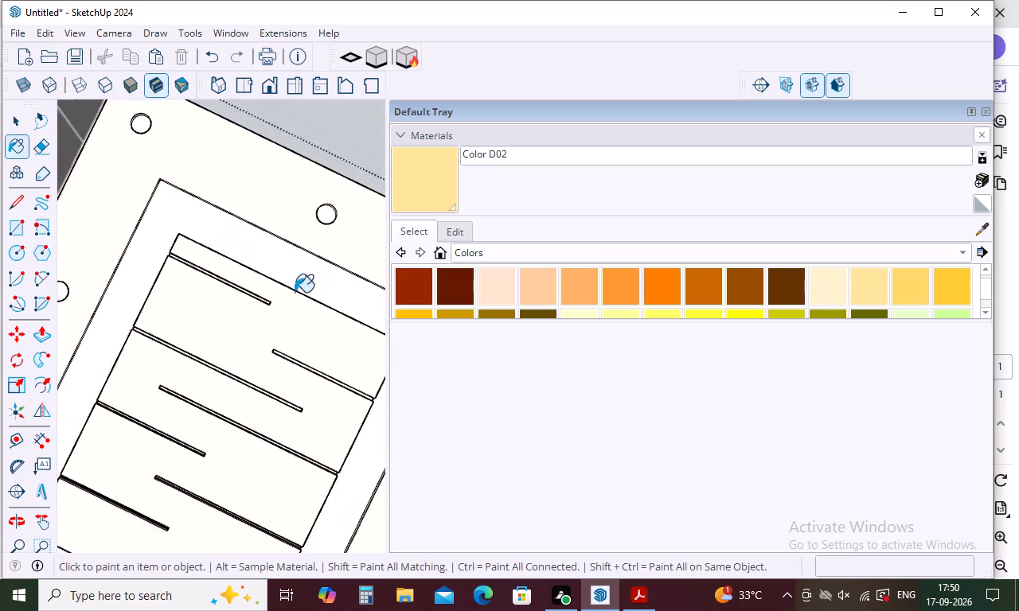
scroll(295, 292, "up", 5)
middle_click_drag(322, 239, 355, 112)
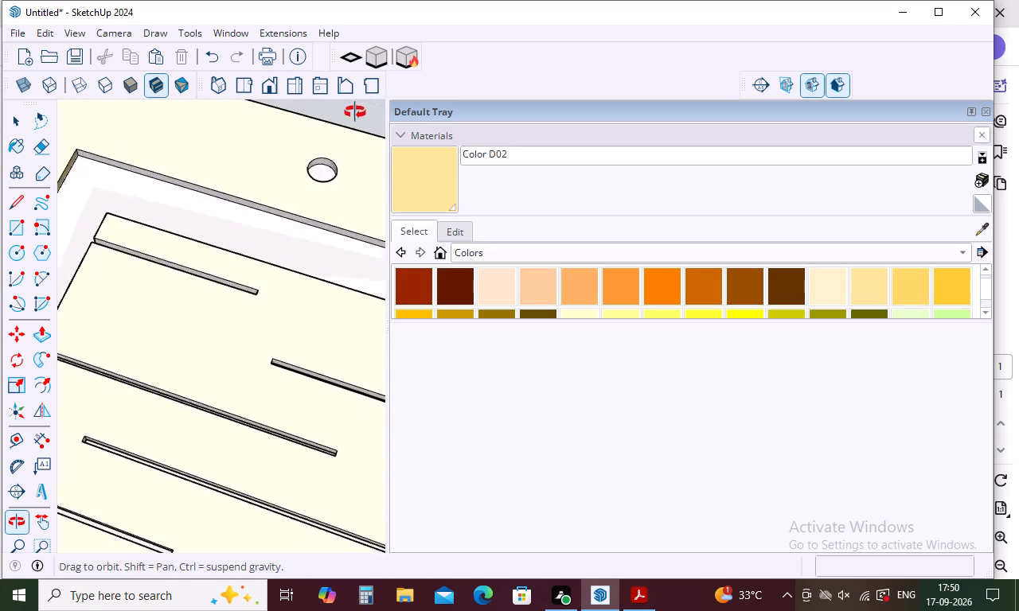
middle_click_drag(355, 112, 361, 89)
scroll(329, 223, "up", 4)
middle_click_drag(323, 205, 344, 152)
scroll(344, 153, "up", 1)
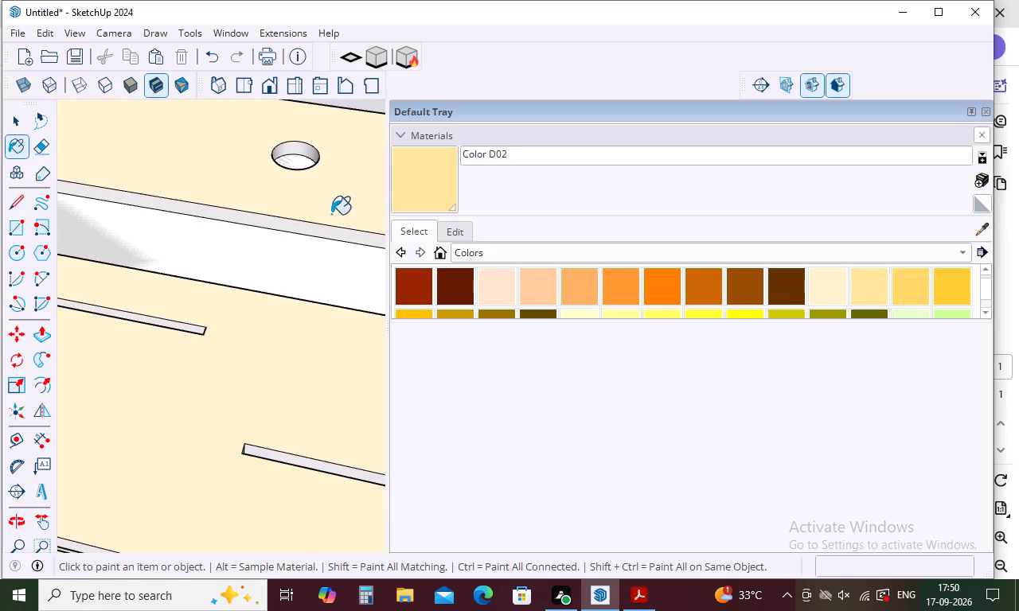
left_click(333, 231)
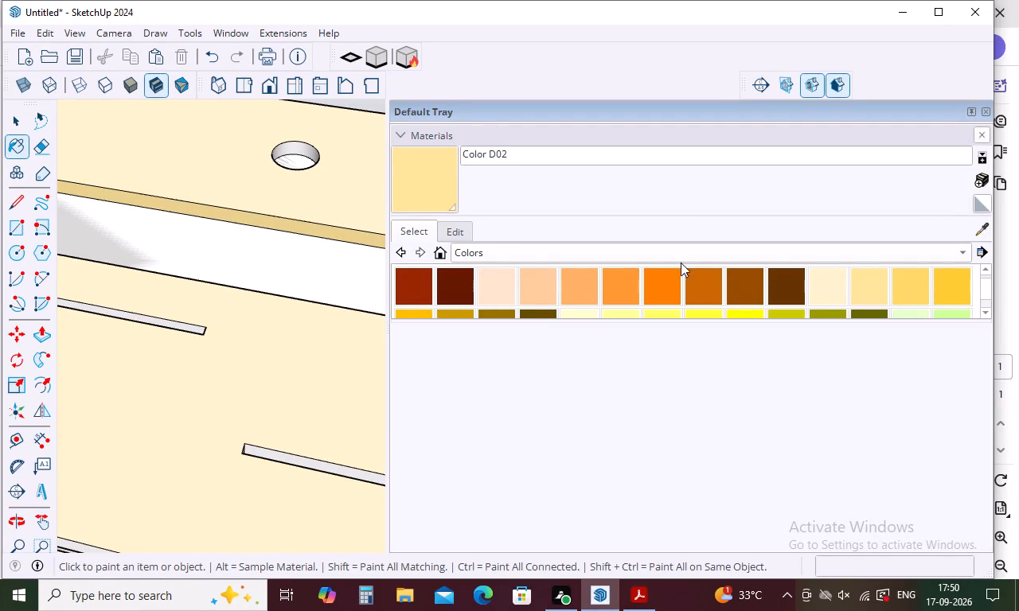
Paint the inner side faces of the two grooves nearest the centre panel's far edge with Color C07.
left_click(742, 282)
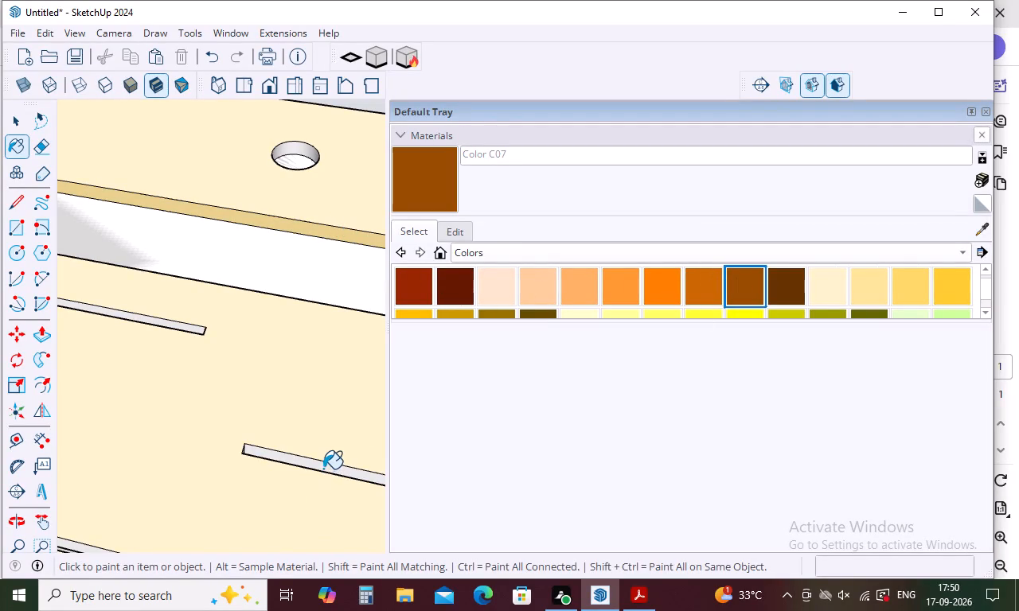
left_click(324, 465)
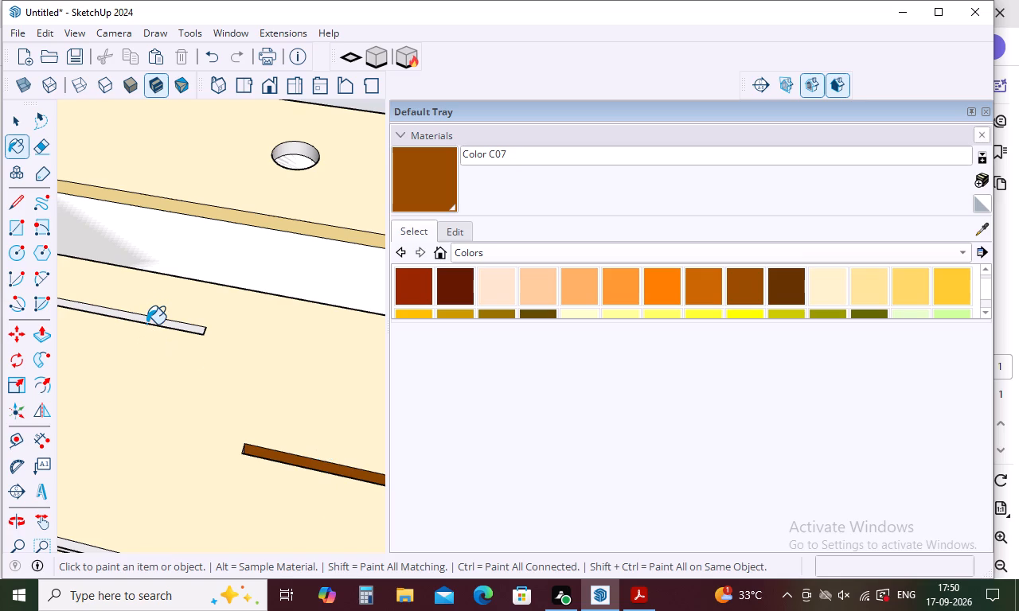
left_click(150, 319)
Paint the right-side groove second from the centre panel's near end with Color C07, and try painting the nearest right-side groove too.
scroll(194, 290, "down", 10)
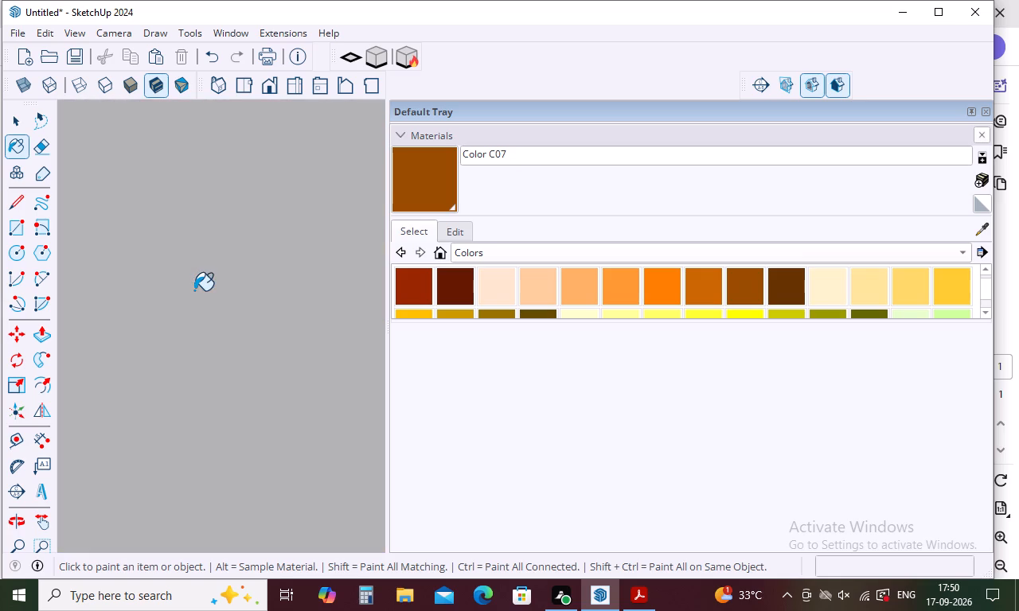
scroll(201, 309, "down", 17)
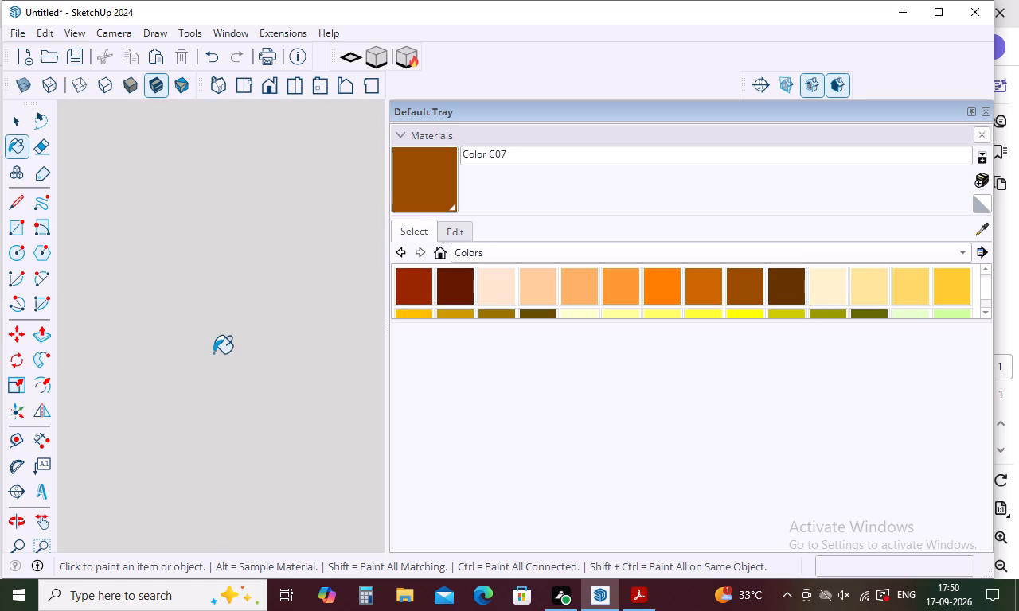
scroll(213, 353, "down", 17)
scroll(213, 353, "down", 7)
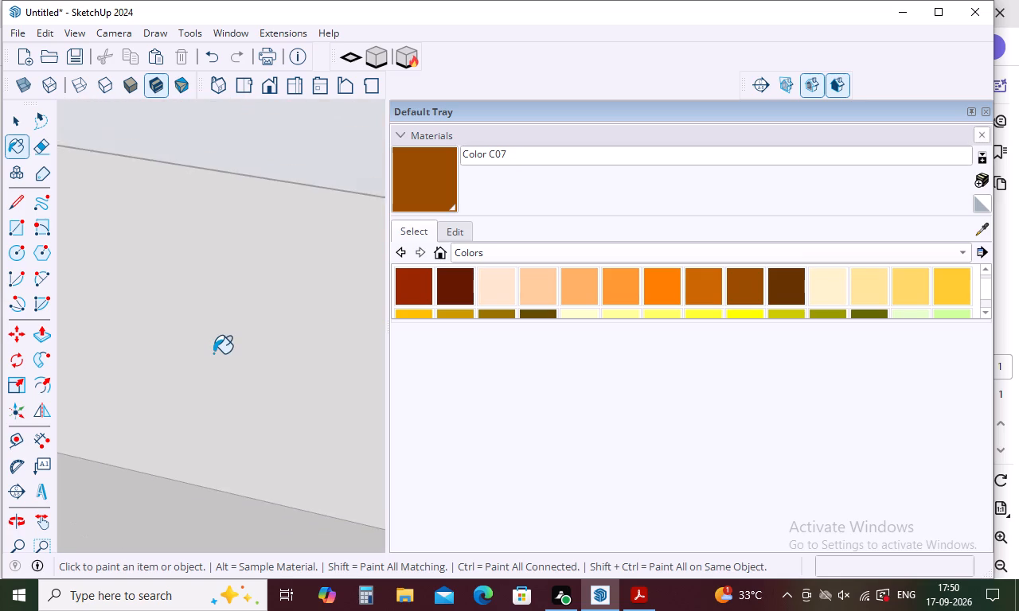
scroll(213, 353, "down", 17)
middle_click_drag(228, 324, 217, 366)
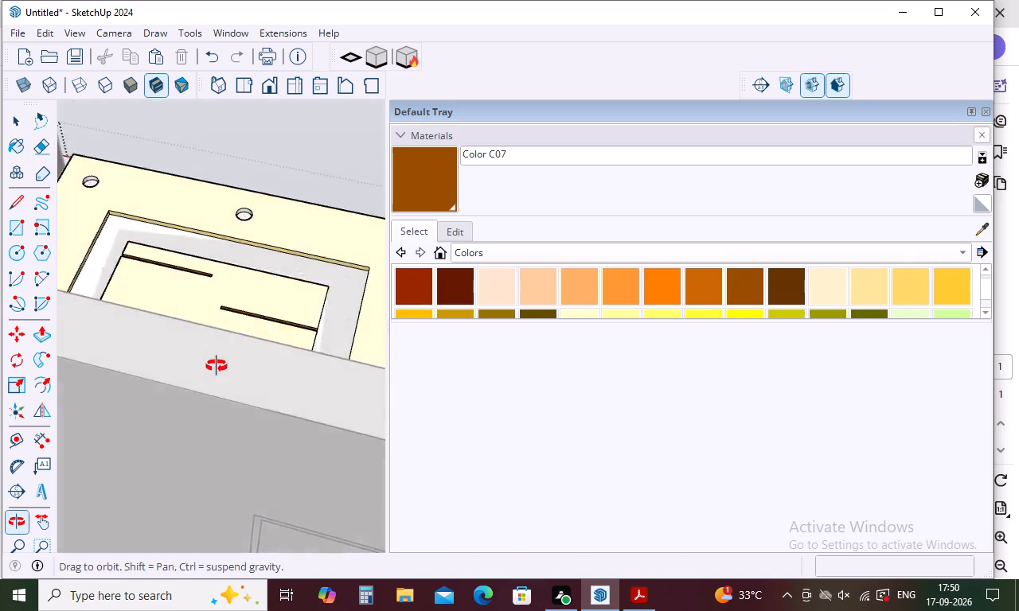
middle_click_drag(217, 366, 193, 442)
scroll(230, 296, "up", 5)
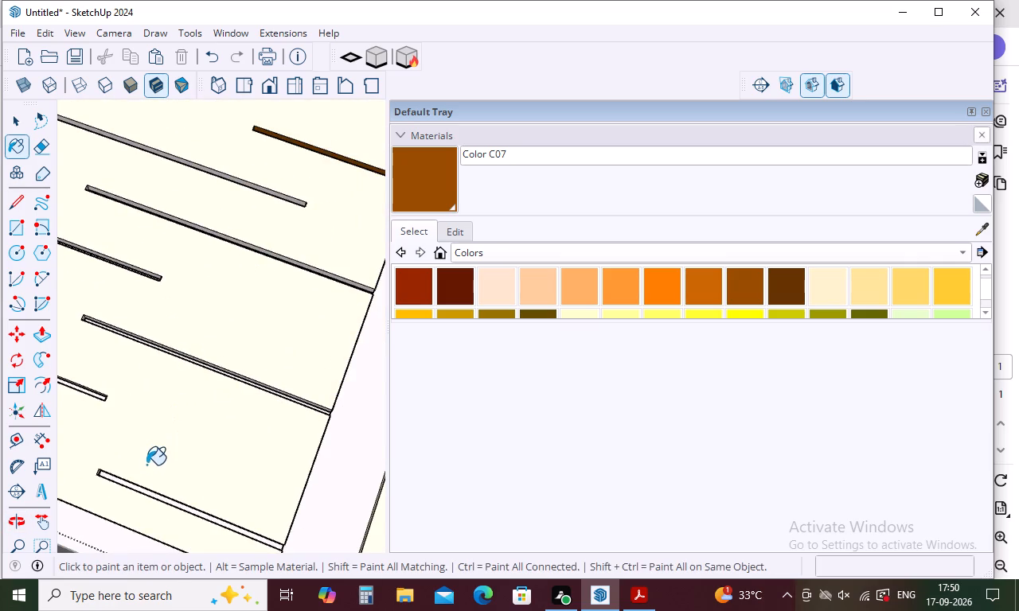
left_click(146, 492)
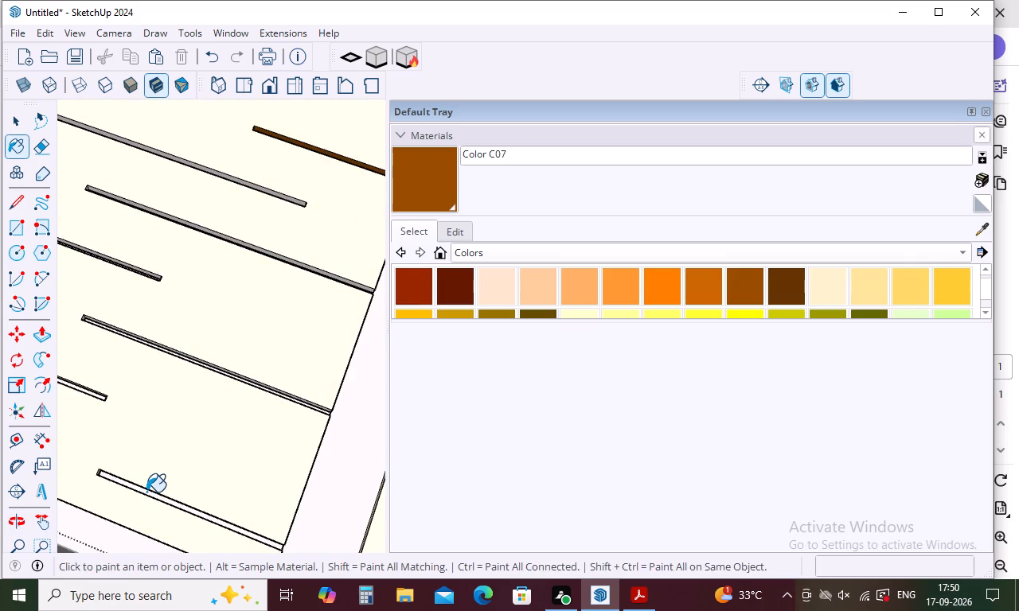
left_click(146, 492)
scroll(147, 499, "up", 4)
left_click(149, 489)
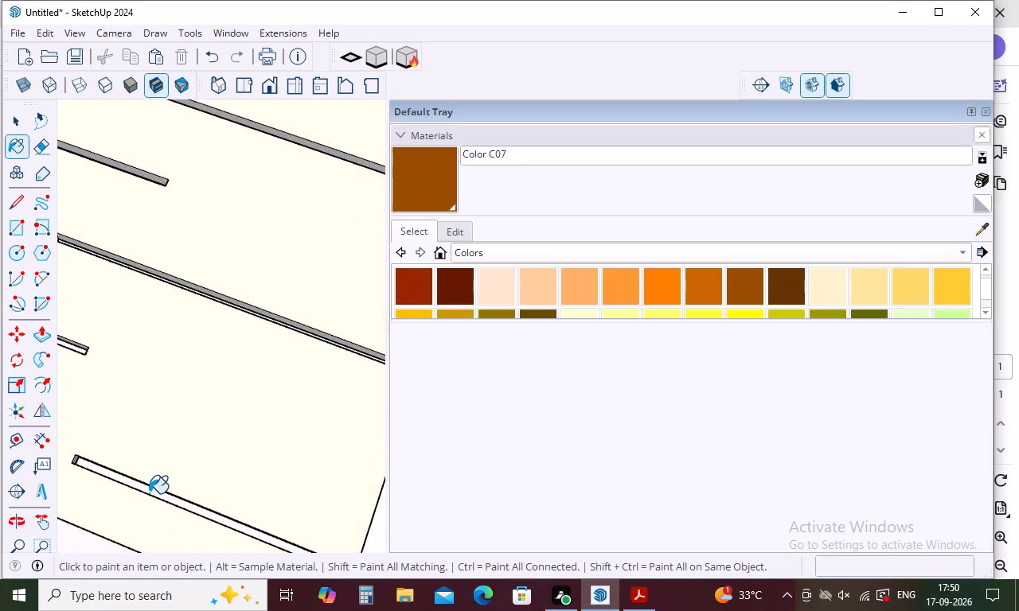
scroll(150, 504, "up", 5)
left_click(162, 486)
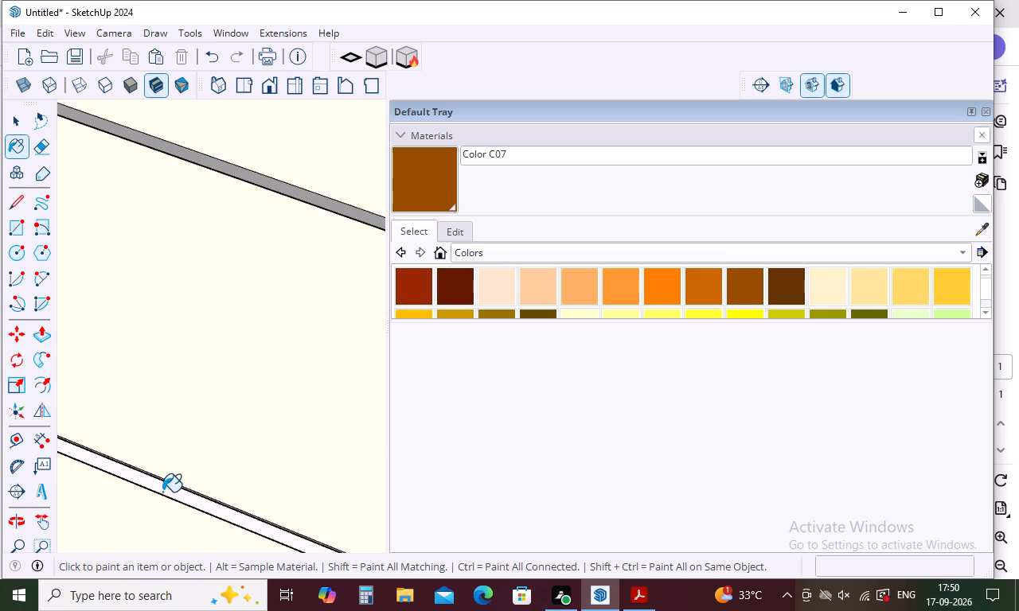
left_click(164, 492)
left_click(170, 491)
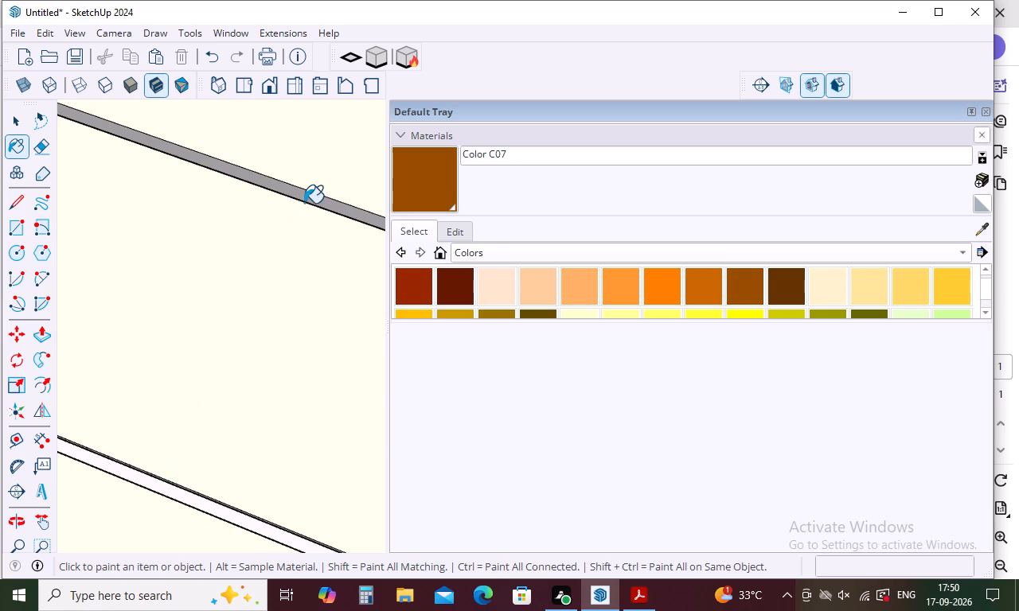
left_click(307, 198)
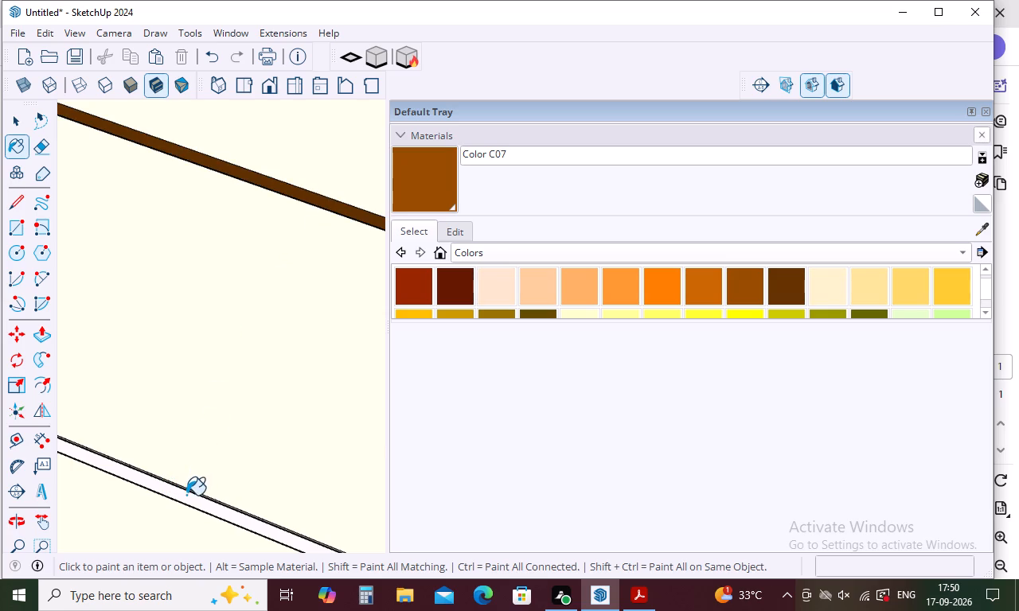
left_click(186, 495)
Paint the left-side groove second from the near end with Color C07, also trying the nearest left groove and the adjacent right groove's floor.
scroll(290, 423, "down", 9)
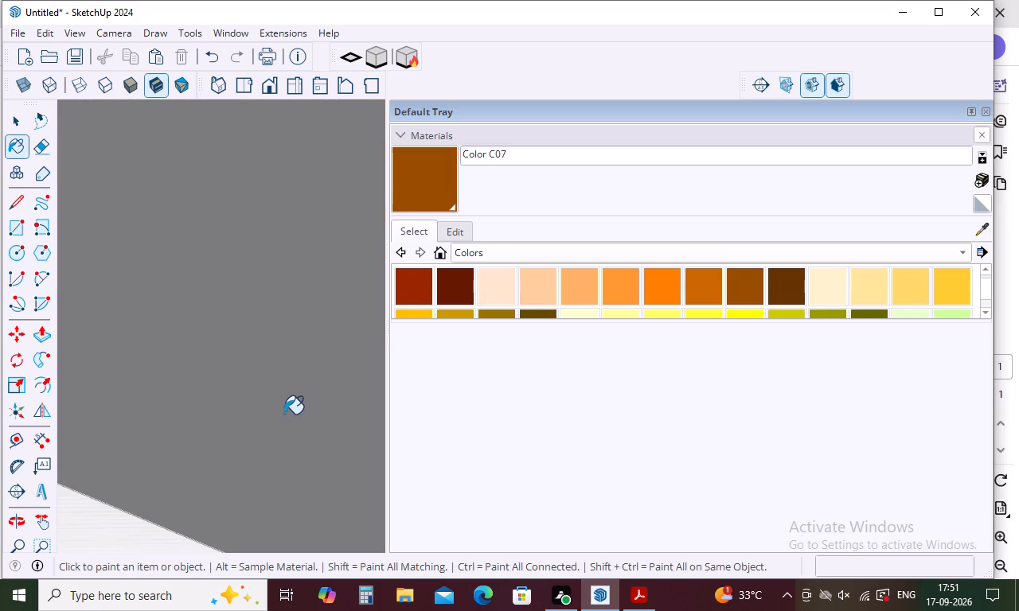
scroll(278, 407, "down", 9)
middle_click_drag(245, 429, 246, 346)
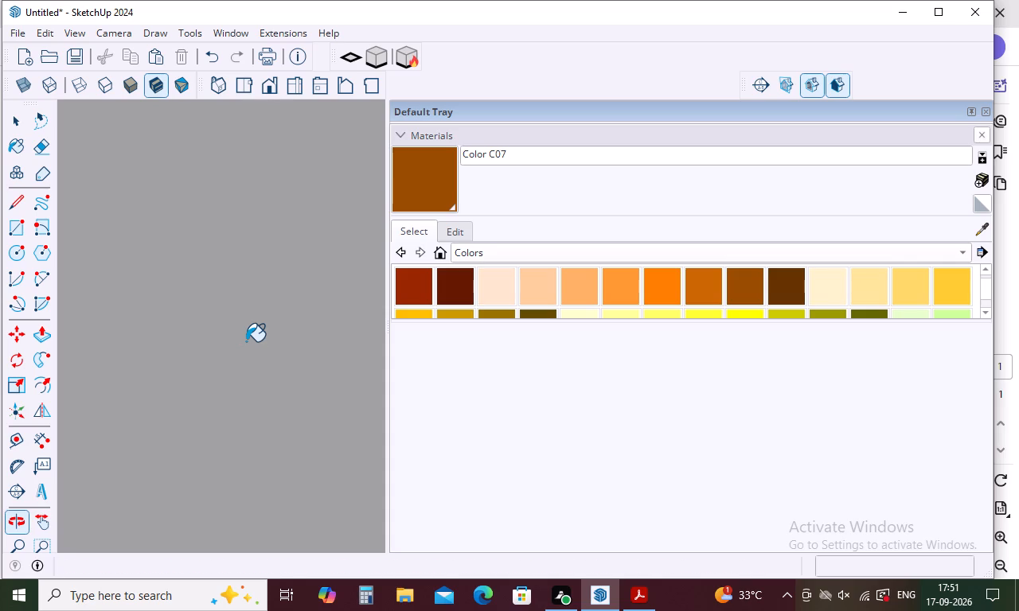
scroll(246, 341, "down", 11)
scroll(246, 337, "up", 1)
scroll(245, 333, "down", 10)
scroll(247, 339, "up", 1)
scroll(247, 339, "down", 7)
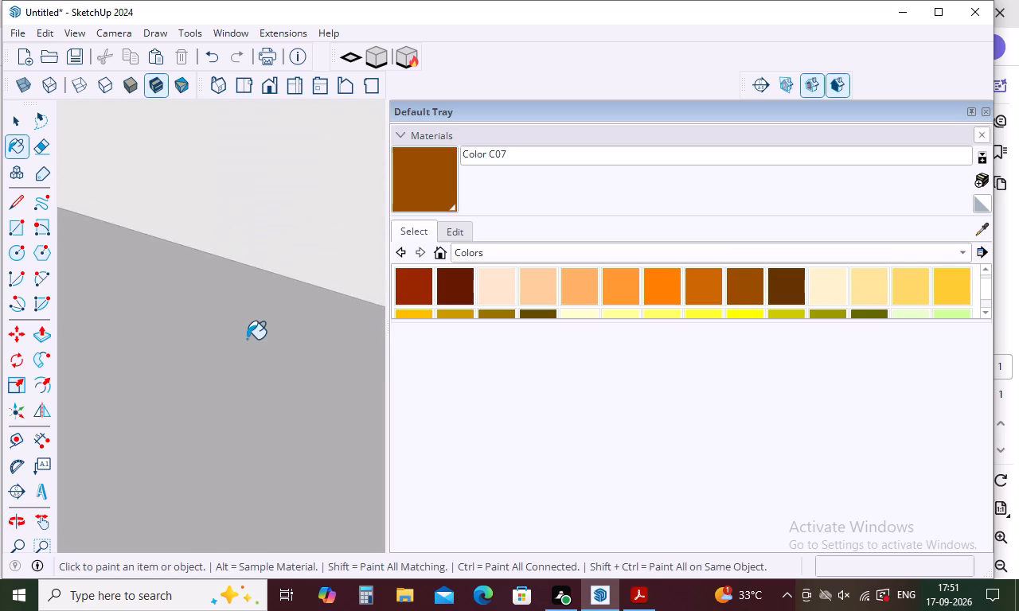
scroll(247, 339, "down", 18)
scroll(247, 319, "down", 11)
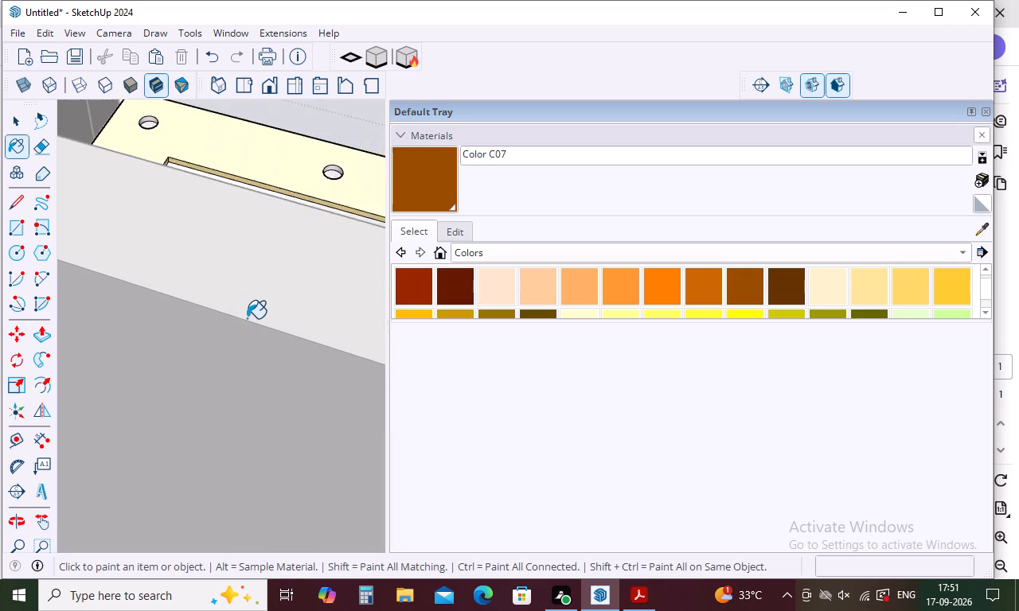
scroll(247, 314, "down", 20)
scroll(247, 305, "down", 8)
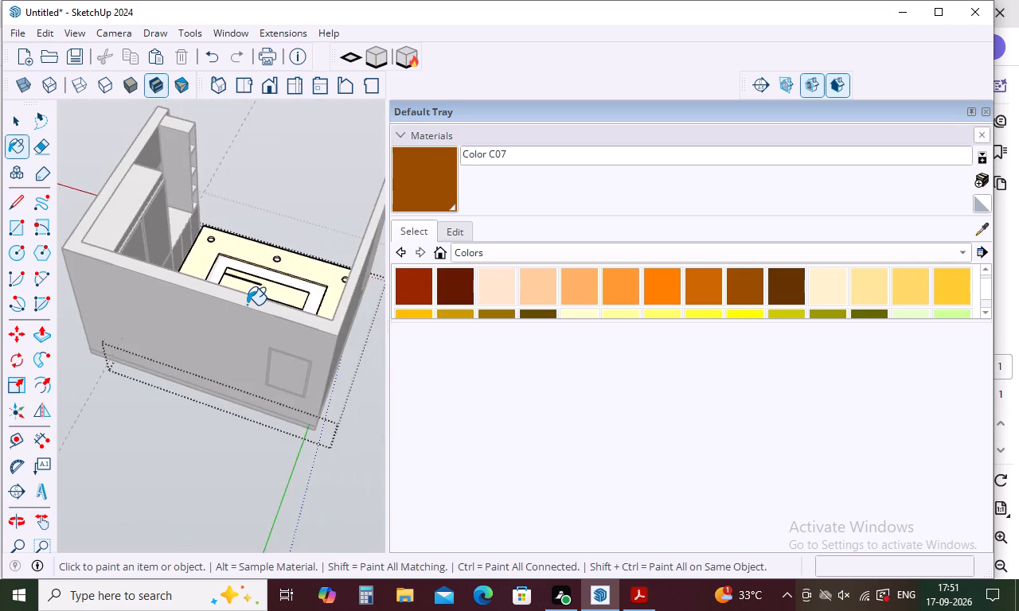
scroll(247, 305, "down", 2)
scroll(264, 280, "up", 11)
middle_click_drag(264, 281, 251, 346)
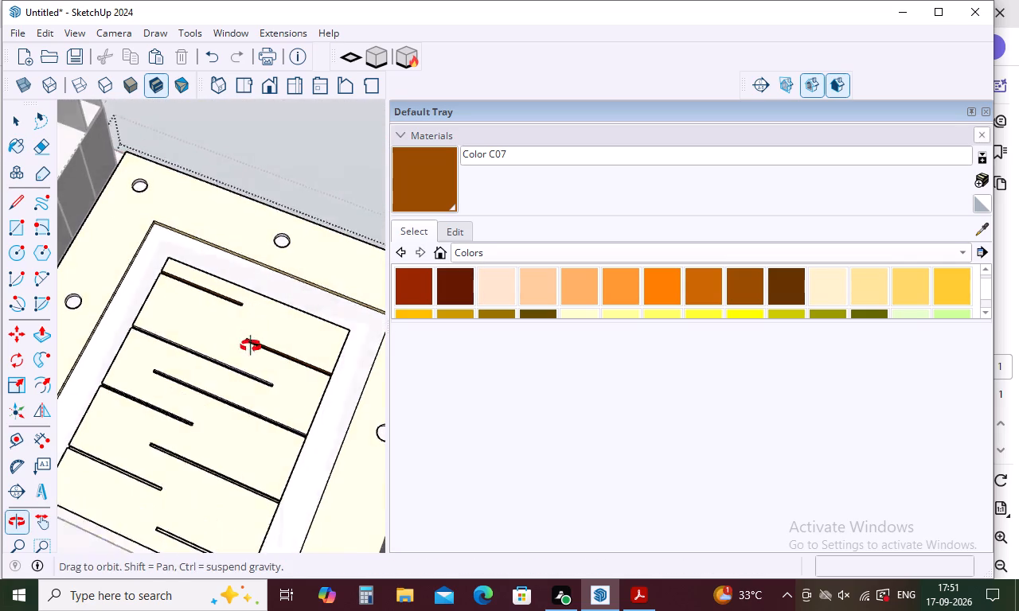
middle_click_drag(251, 346, 239, 397)
scroll(132, 492, "up", 10)
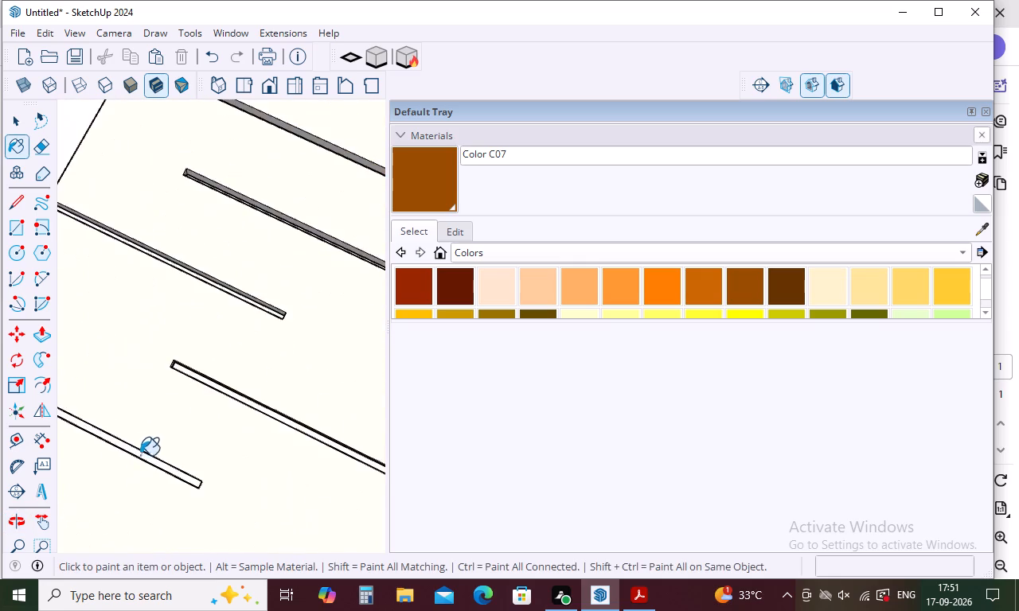
scroll(142, 461, "up", 5)
left_click(150, 455)
left_click(151, 455)
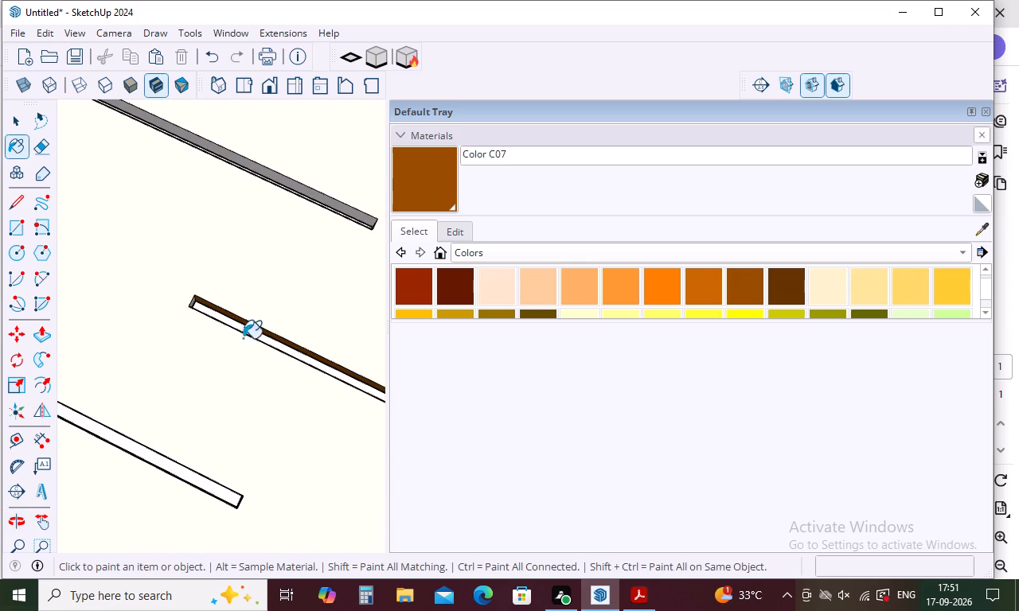
left_click(260, 337)
left_click(265, 337)
scroll(300, 189, "up", 10)
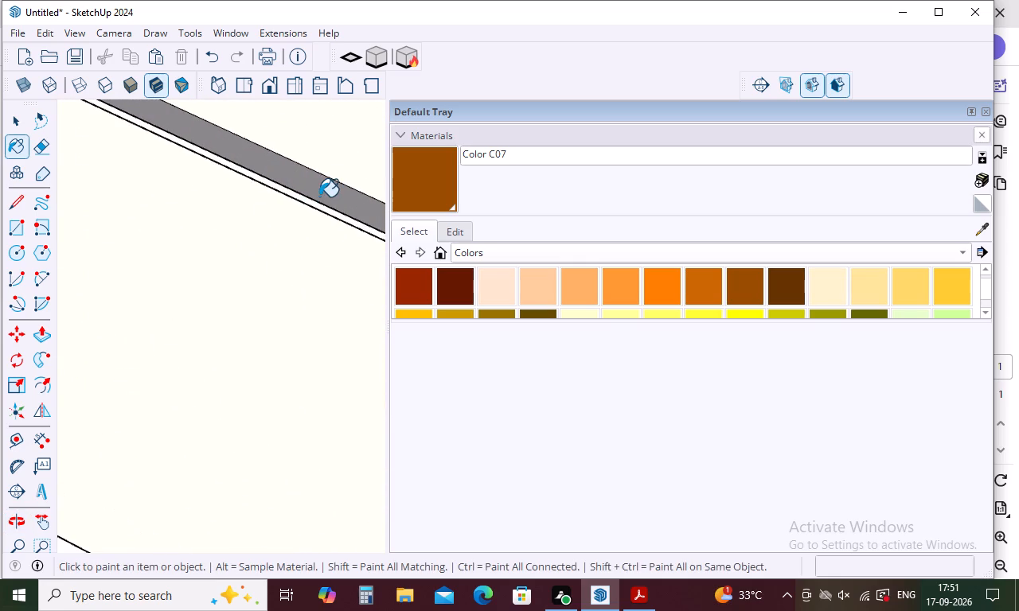
left_click(319, 197)
Paint the inner side face of the right-side groove third from the centre panel's near end with Color C07.
scroll(313, 209, "down", 15)
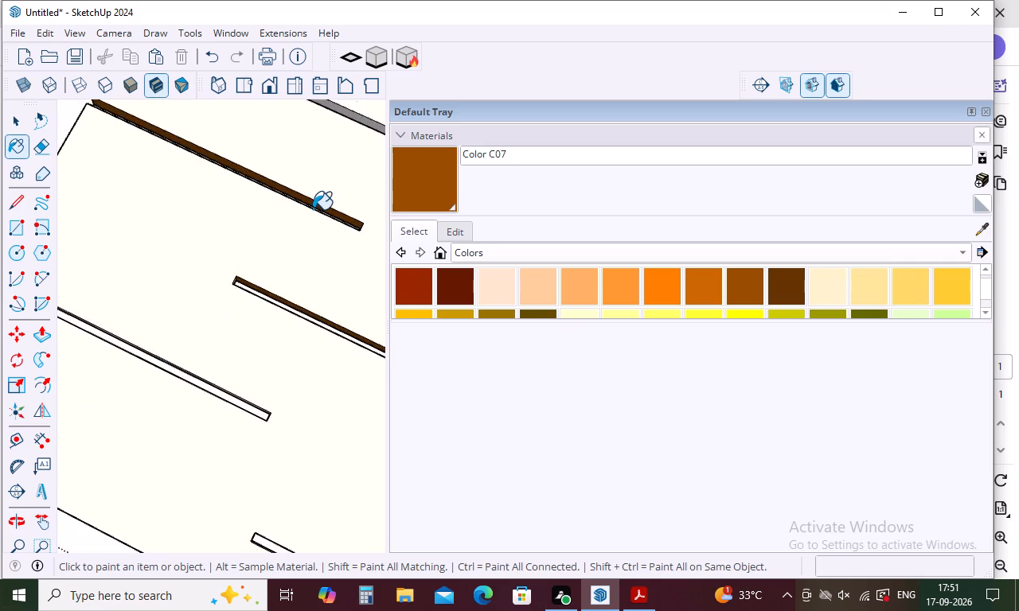
scroll(313, 209, "down", 9)
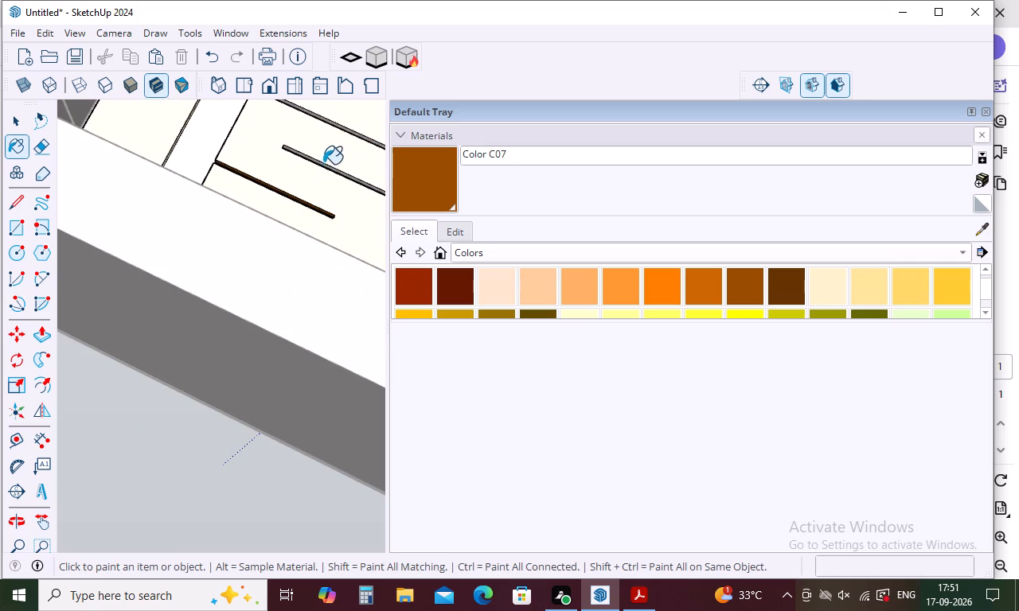
scroll(327, 155, "up", 16)
left_click(326, 188)
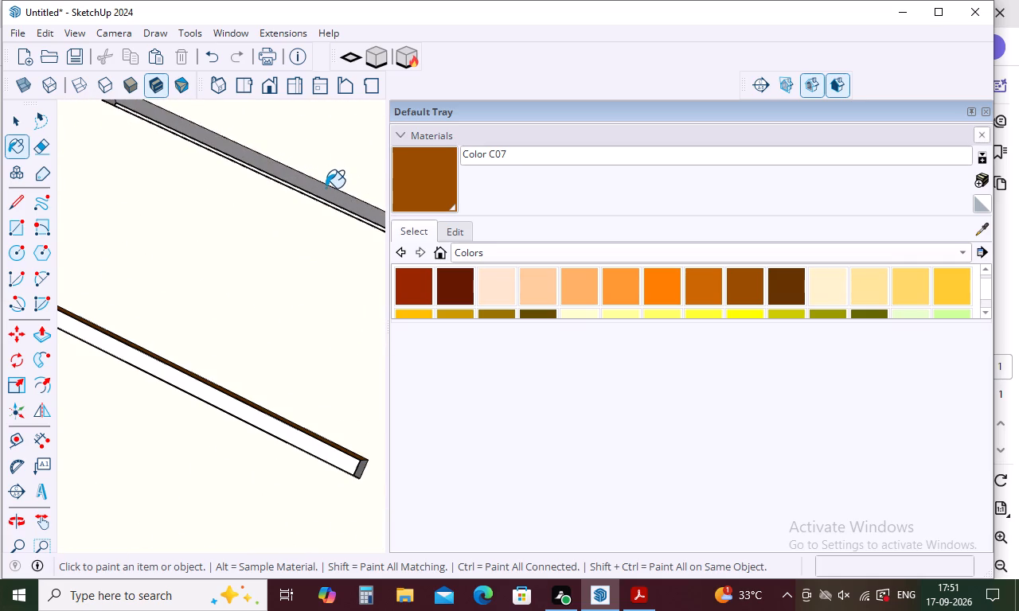
Paint the inner side face of the right-side groove nearest the centre panel's near end with Color C07.
scroll(300, 193, "down", 15)
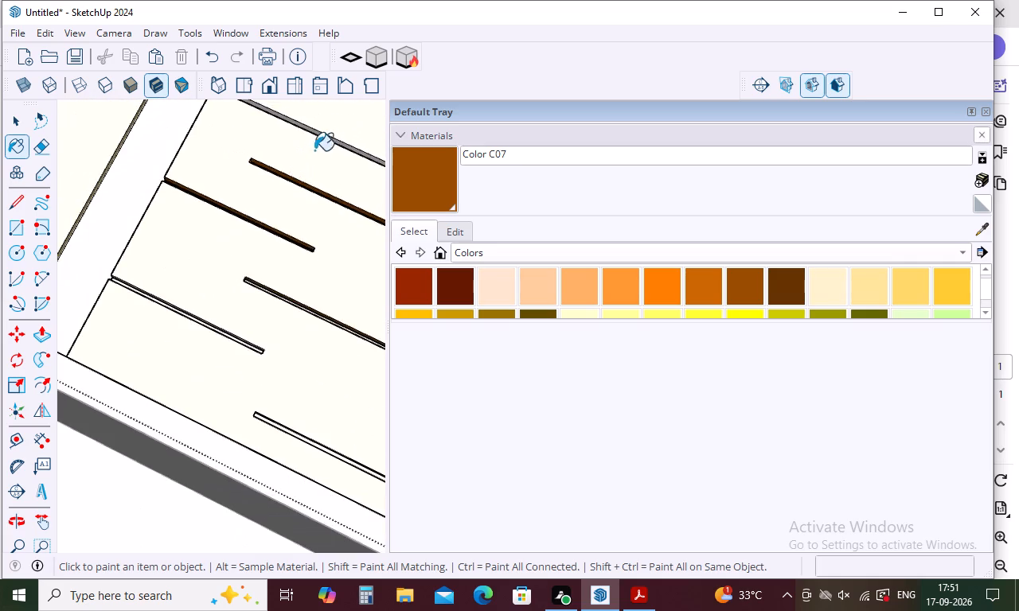
scroll(330, 133, "up", 4)
scroll(327, 134, "down", 5)
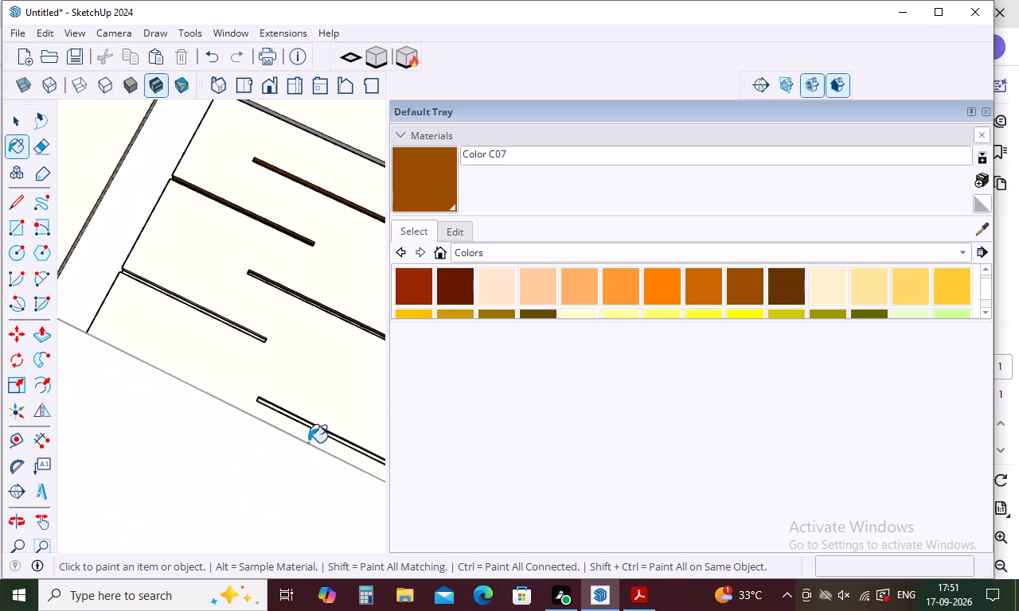
scroll(308, 438, "up", 20)
left_click(332, 396)
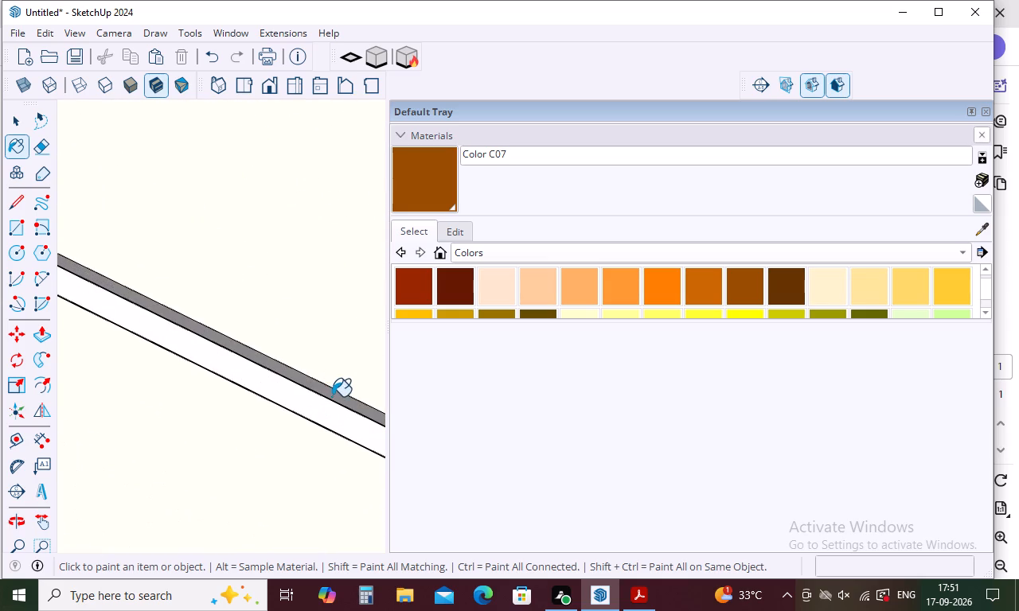
Paint the inner side face and the short end face of the left-side groove nearest the near end with Color C07.
scroll(320, 387, "down", 14)
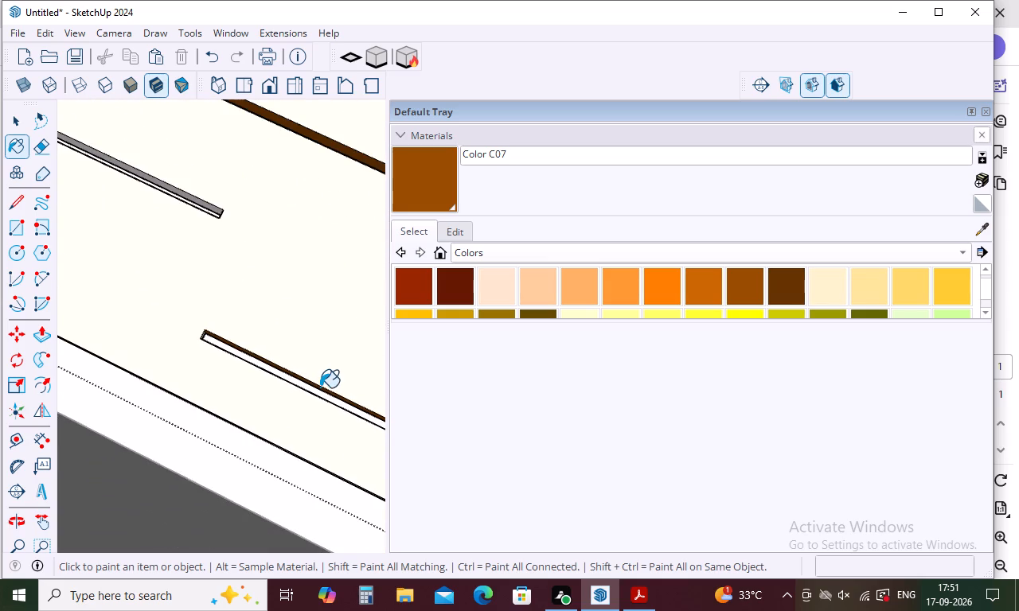
scroll(174, 187, "up", 15)
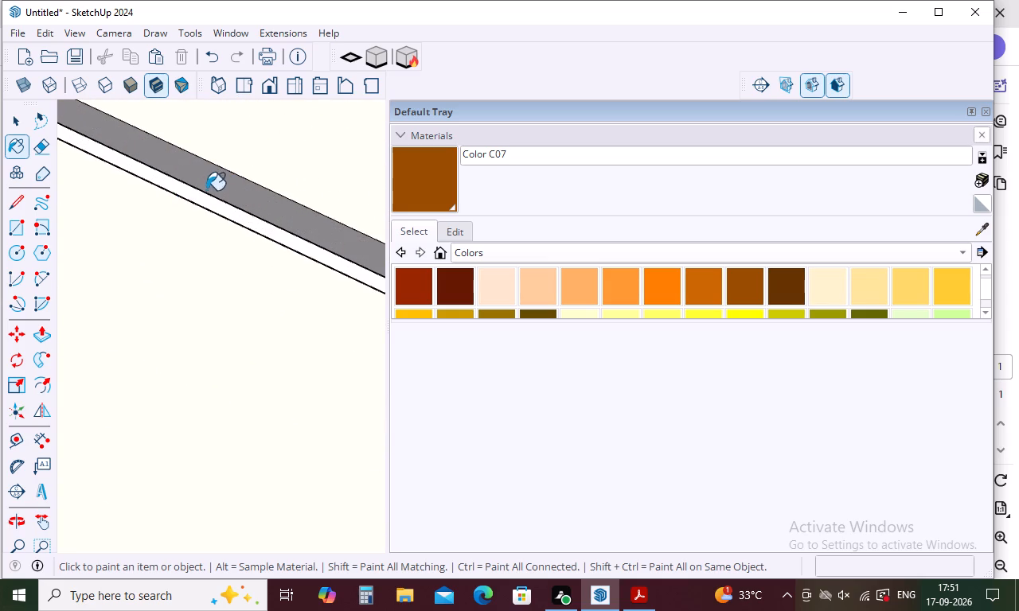
left_click(229, 181)
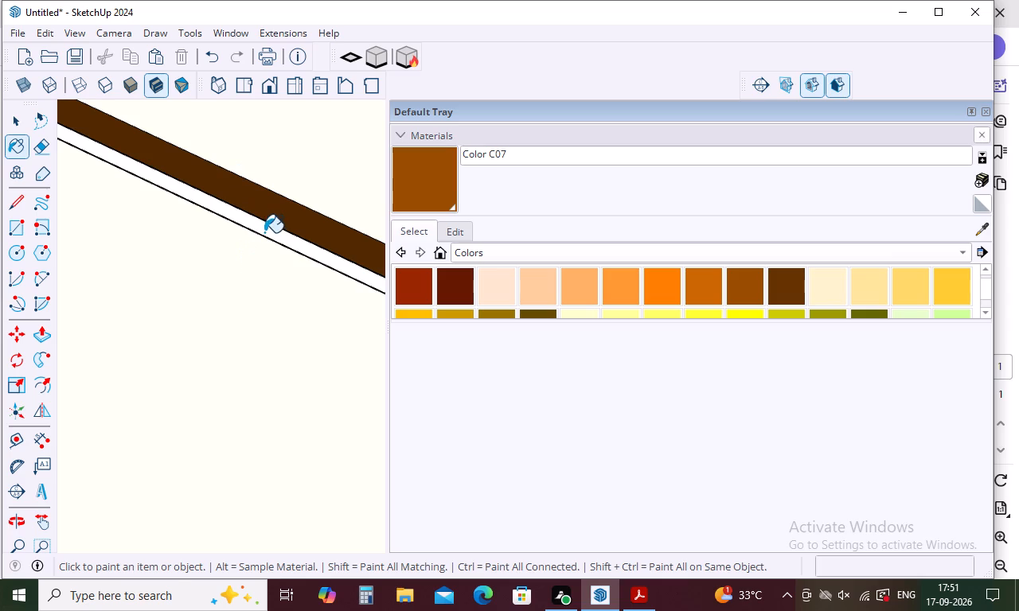
middle_click_drag(264, 232, 219, 348)
left_click(266, 269)
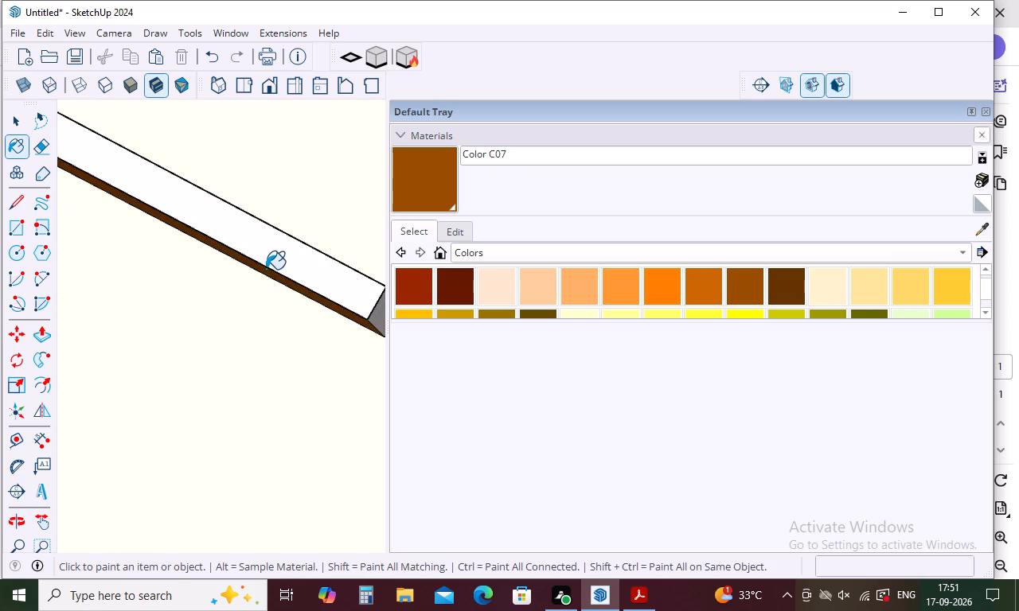
scroll(266, 267, "down", 4)
middle_click_drag(279, 267, 351, 307)
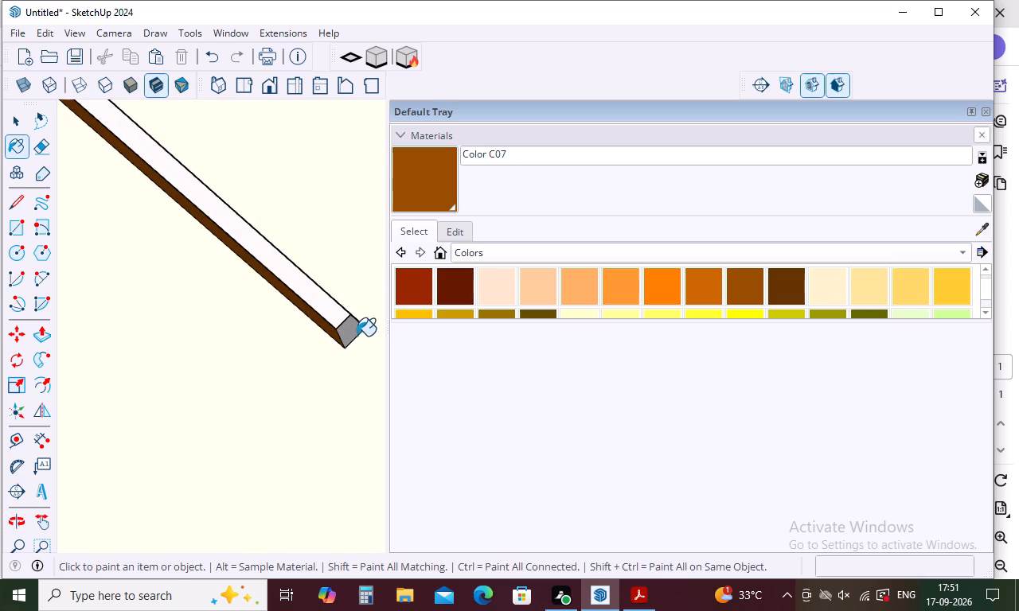
left_click(353, 334)
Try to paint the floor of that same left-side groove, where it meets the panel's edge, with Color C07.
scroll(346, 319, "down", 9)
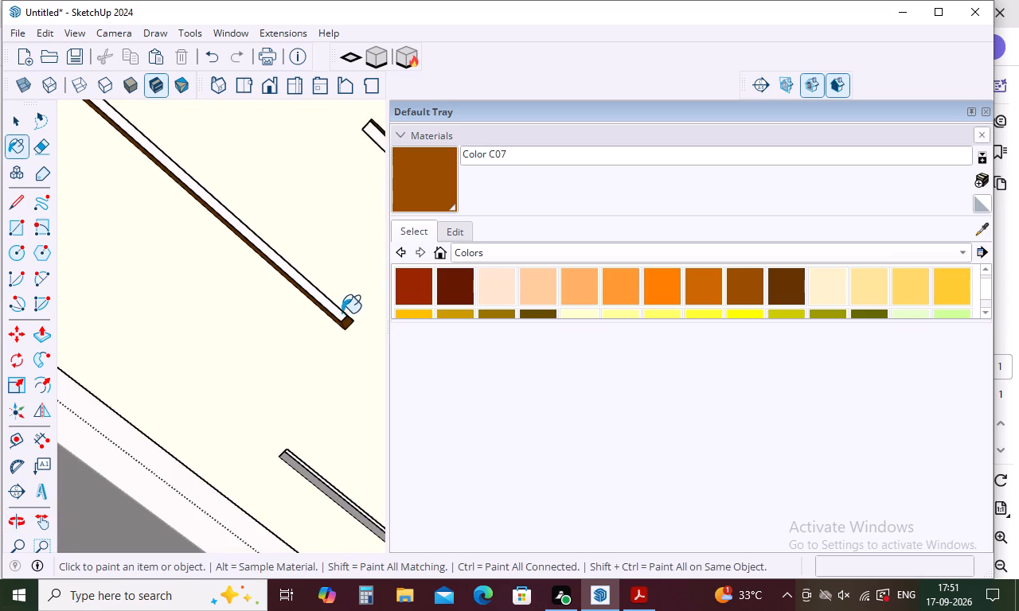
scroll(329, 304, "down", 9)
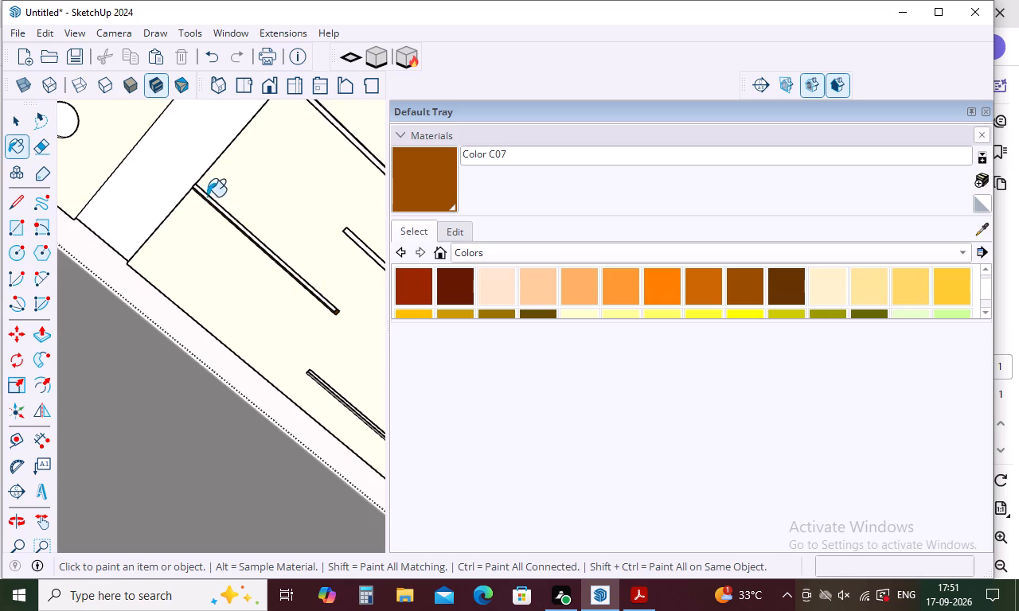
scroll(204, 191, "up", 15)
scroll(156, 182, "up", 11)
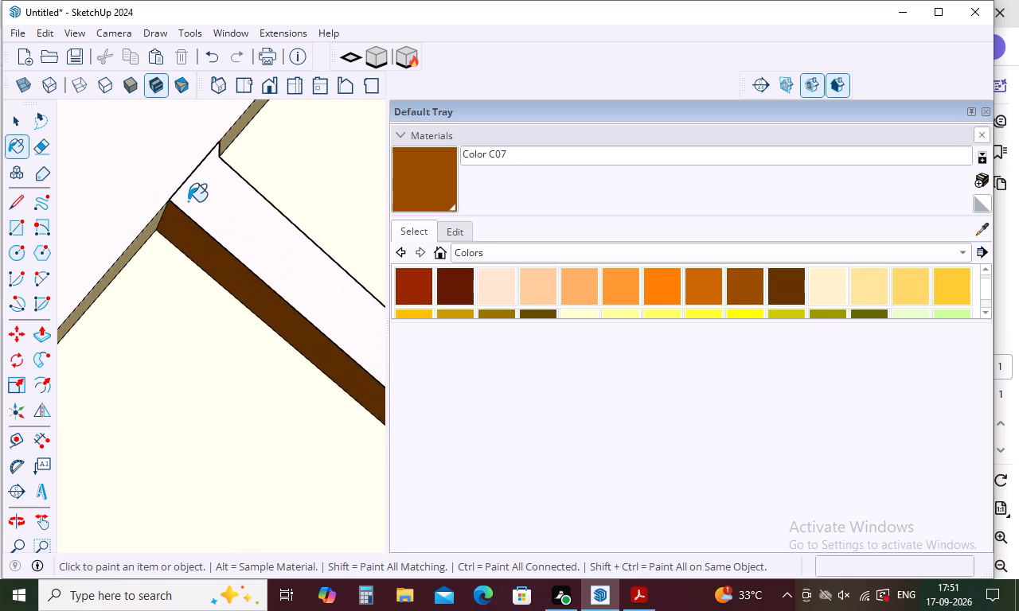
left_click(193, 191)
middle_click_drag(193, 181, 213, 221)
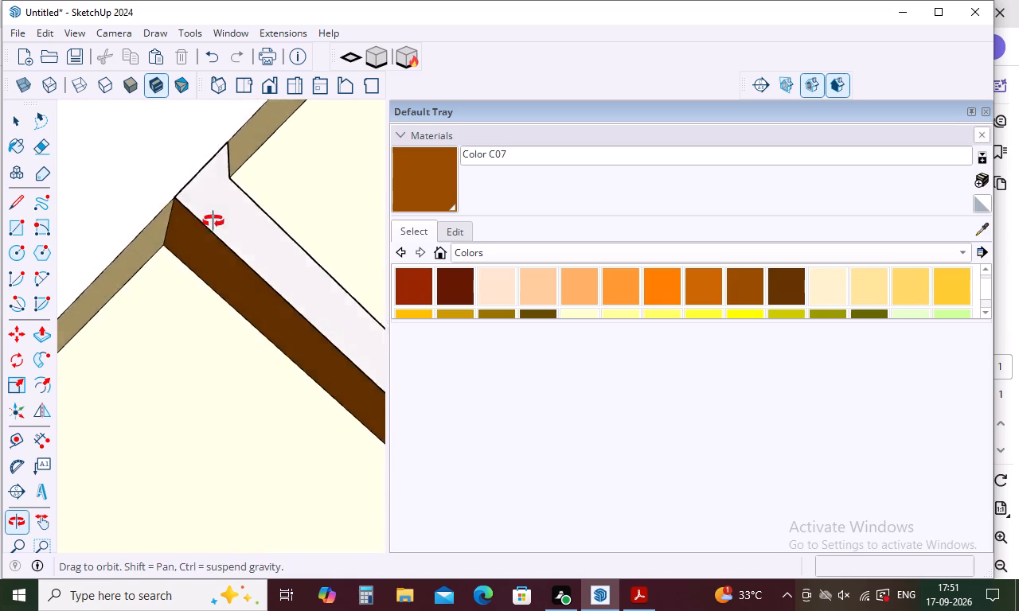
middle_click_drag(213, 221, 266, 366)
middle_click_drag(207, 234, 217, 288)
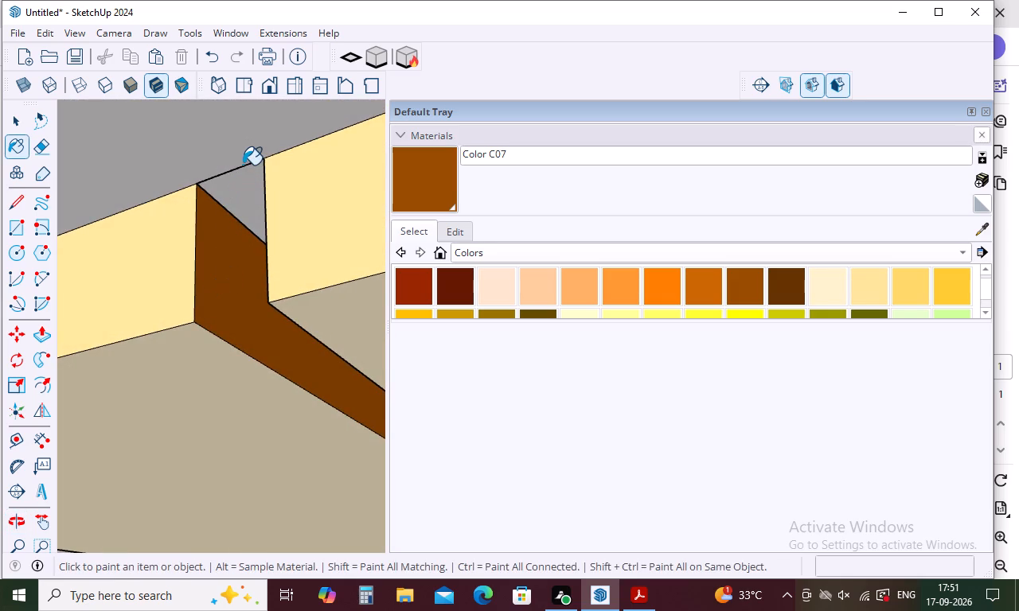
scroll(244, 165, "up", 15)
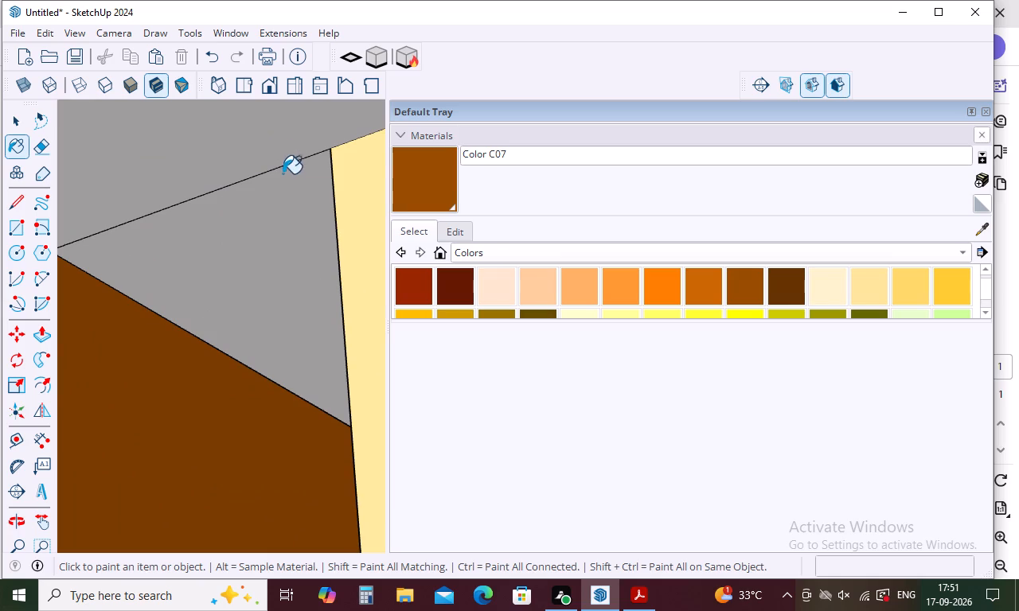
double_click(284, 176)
Paint the unpainted long side faces of the first right-side and second left-side grooves from the panel's pale-yellow edge with Color C07.
scroll(239, 215, "down", 15)
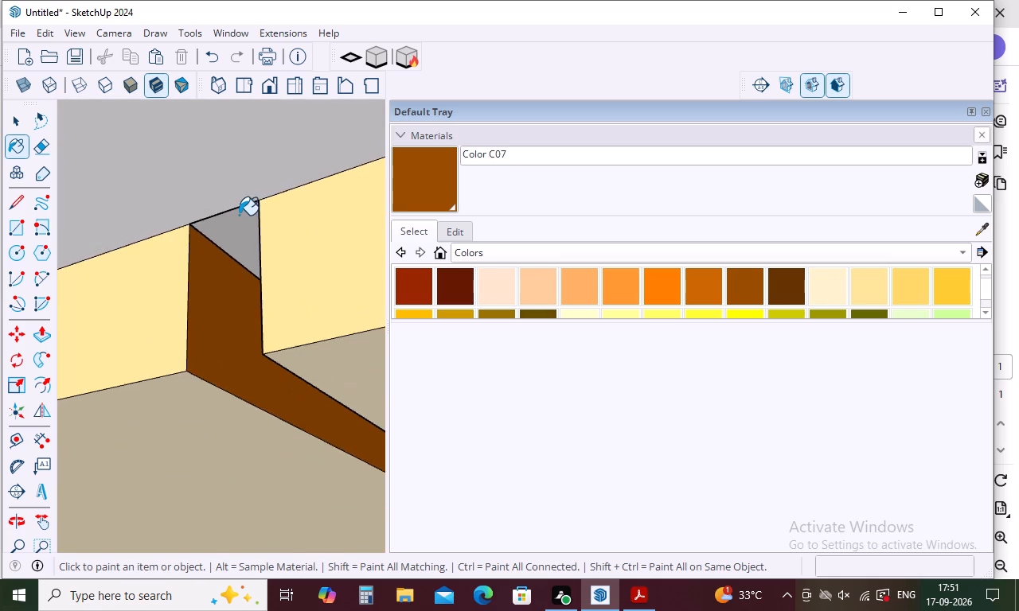
scroll(239, 215, "down", 20)
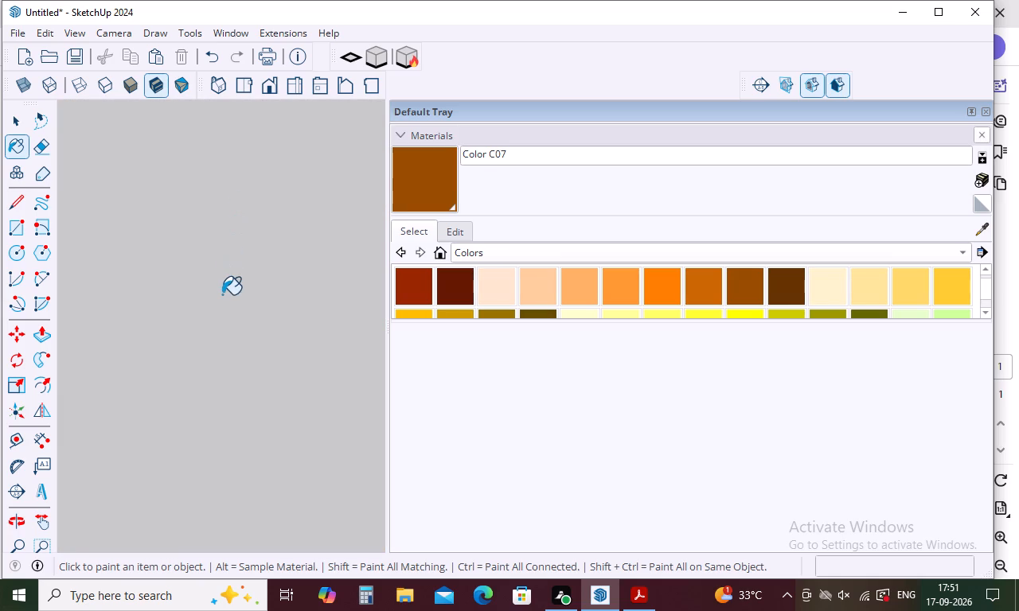
scroll(220, 292, "down", 15)
scroll(230, 321, "down", 12)
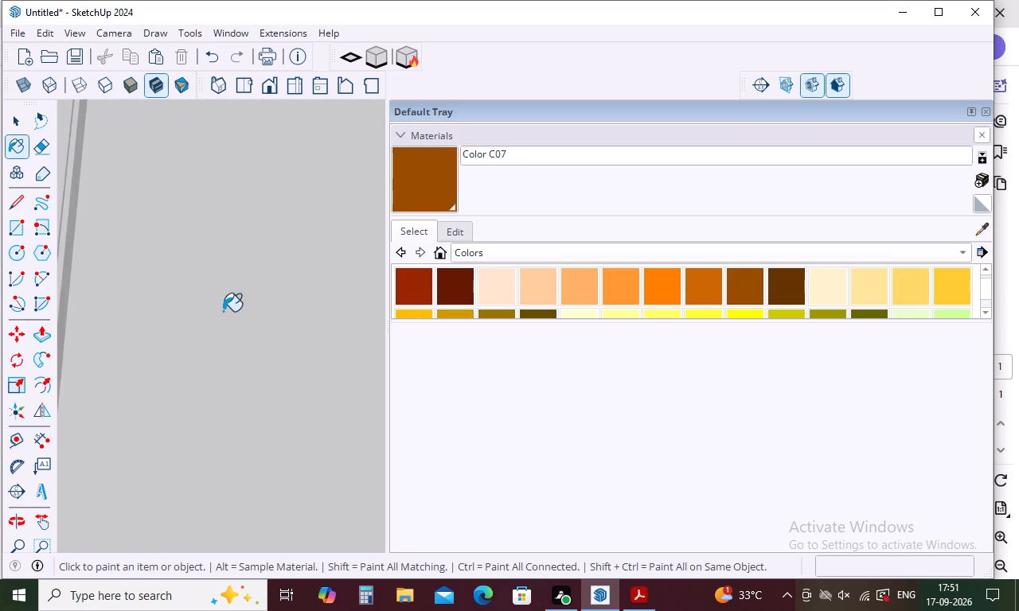
scroll(223, 311, "down", 20)
scroll(223, 311, "down", 18)
scroll(209, 322, "down", 5)
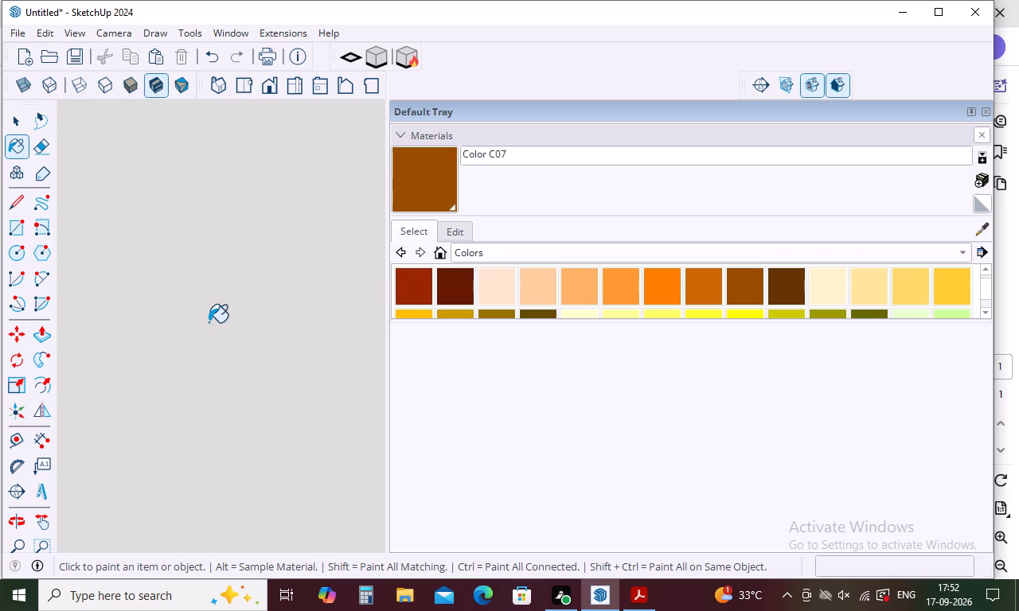
scroll(209, 322, "down", 17)
scroll(275, 351, "down", 10)
scroll(272, 343, "down", 11)
scroll(262, 344, "up", 1)
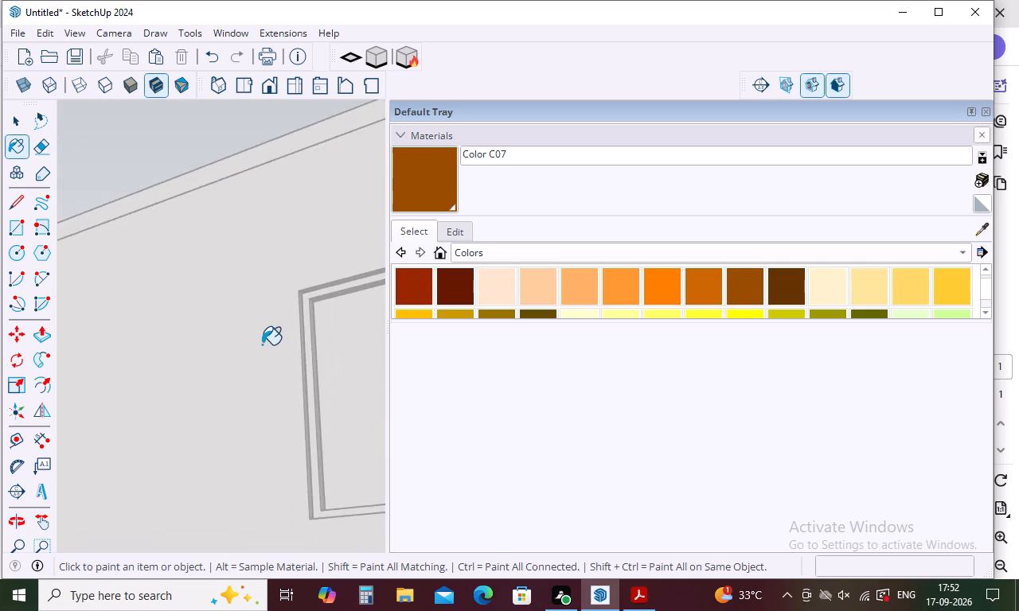
scroll(256, 329, "down", 20)
middle_click_drag(329, 347, 115, 392)
scroll(143, 341, "up", 5)
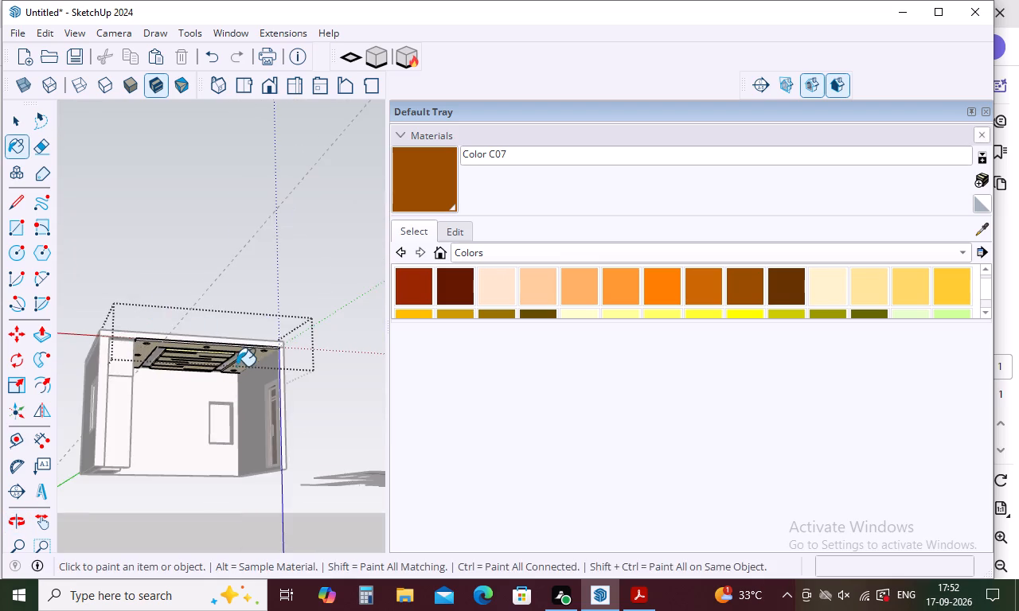
middle_click_drag(236, 366, 161, 372)
scroll(154, 359, "up", 4)
middle_click_drag(162, 363, 191, 289)
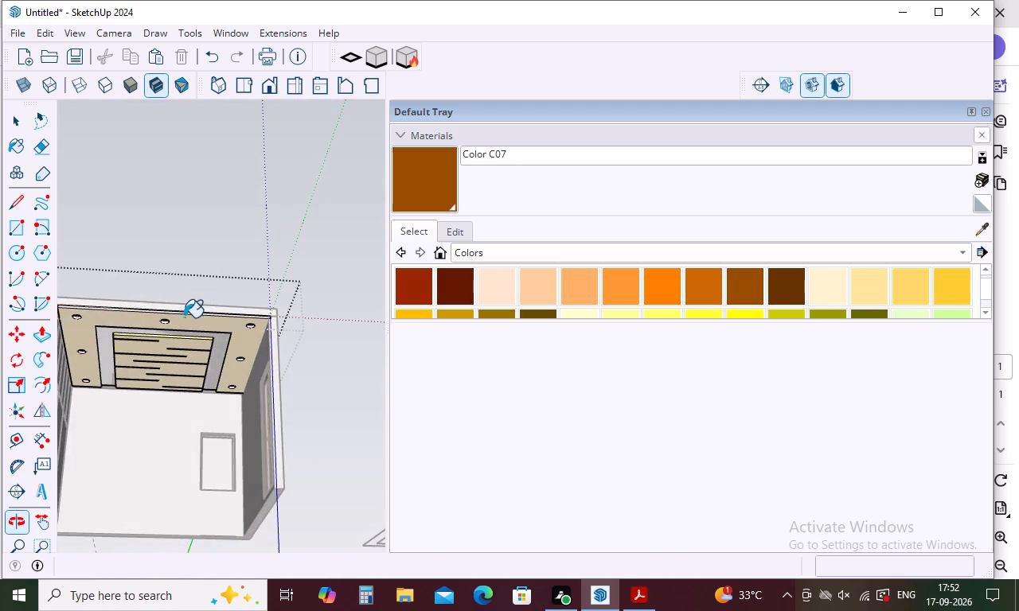
scroll(163, 349, "up", 10)
middle_click_drag(176, 368, 231, 349)
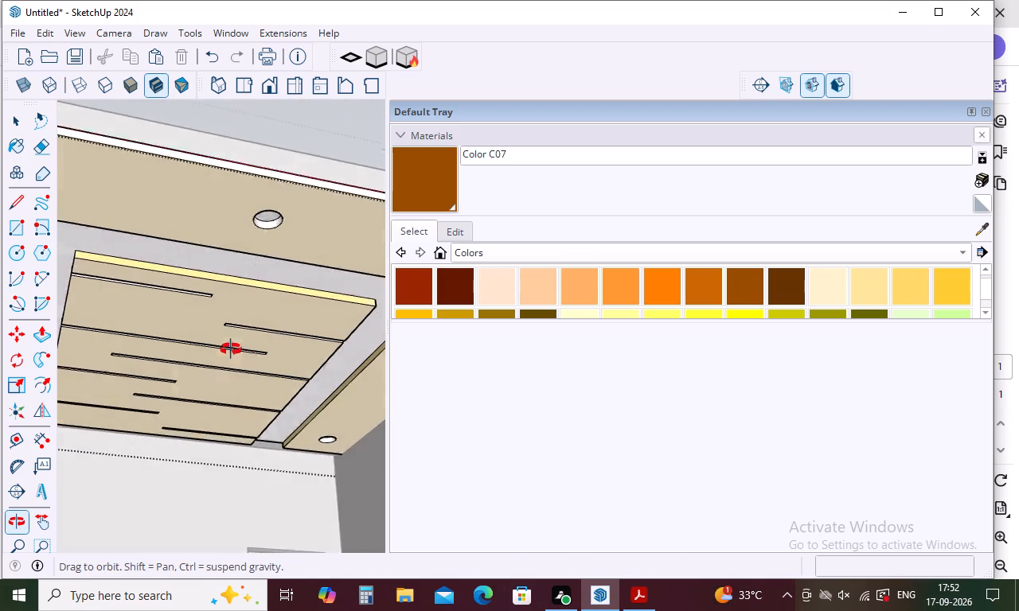
middle_click_drag(231, 349, 279, 271)
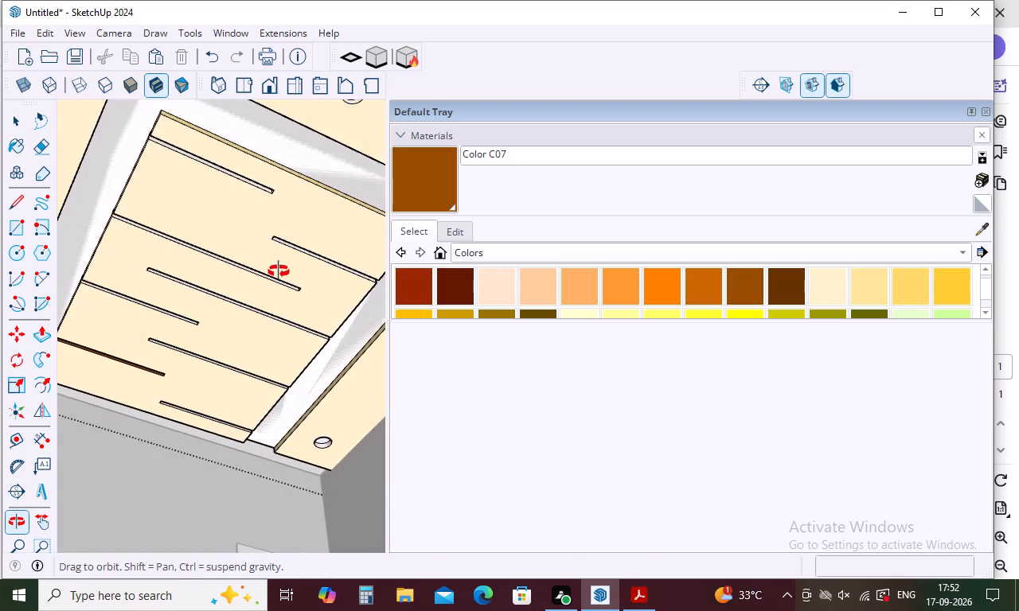
middle_click_drag(279, 271, 278, 273)
scroll(280, 262, "up", 8)
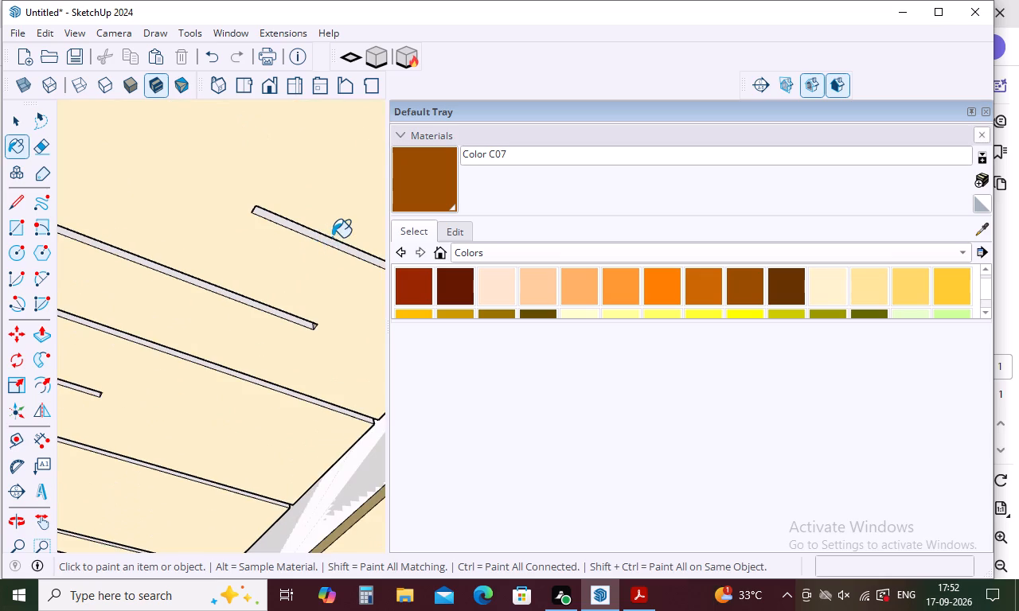
scroll(332, 236, "up", 5)
middle_click_drag(334, 231, 367, 133)
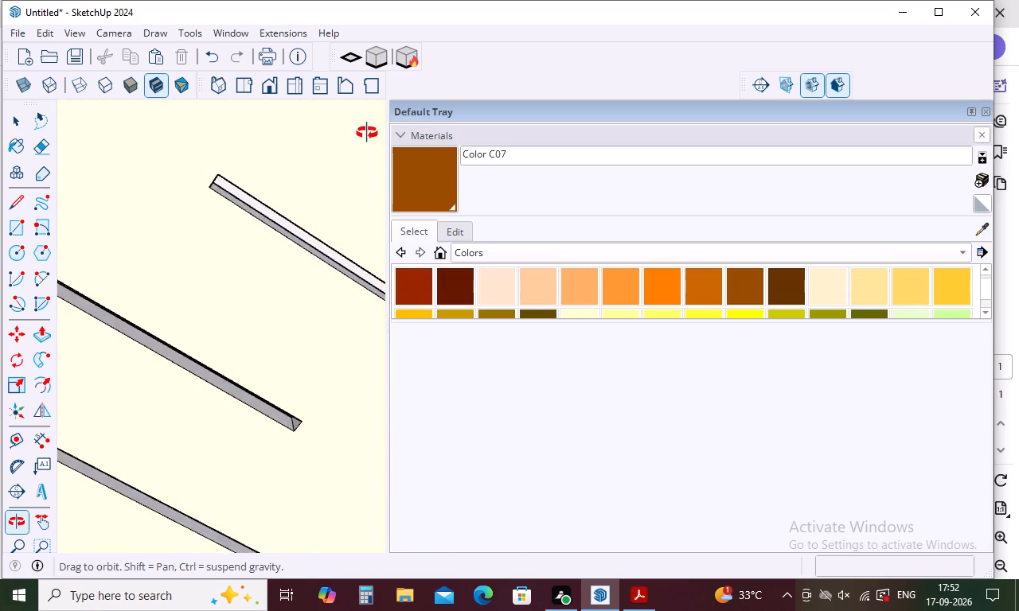
middle_click_drag(367, 133, 369, 126)
scroll(296, 234, "up", 2)
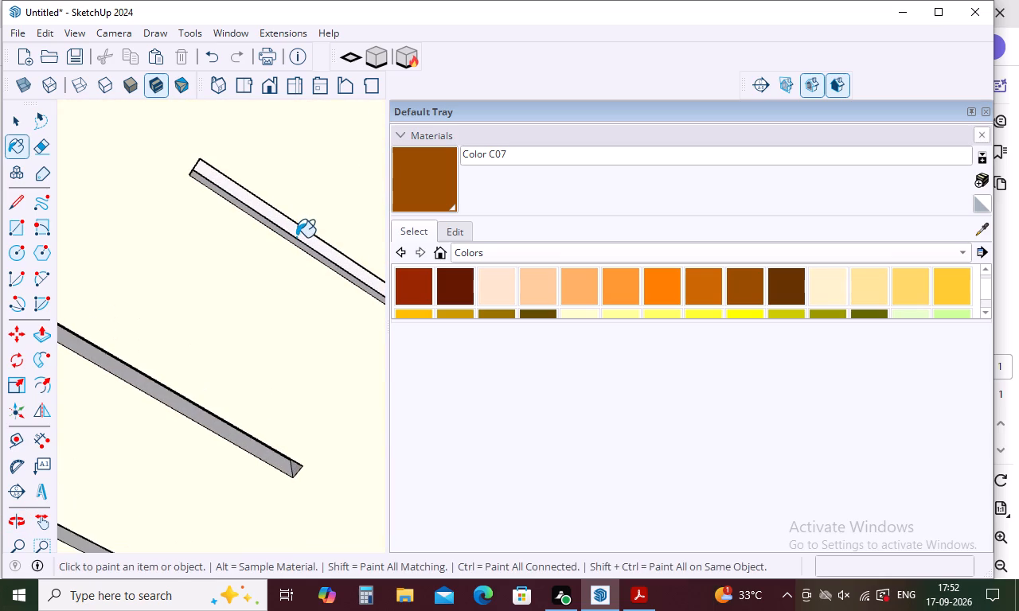
left_click(296, 237)
left_click(299, 244)
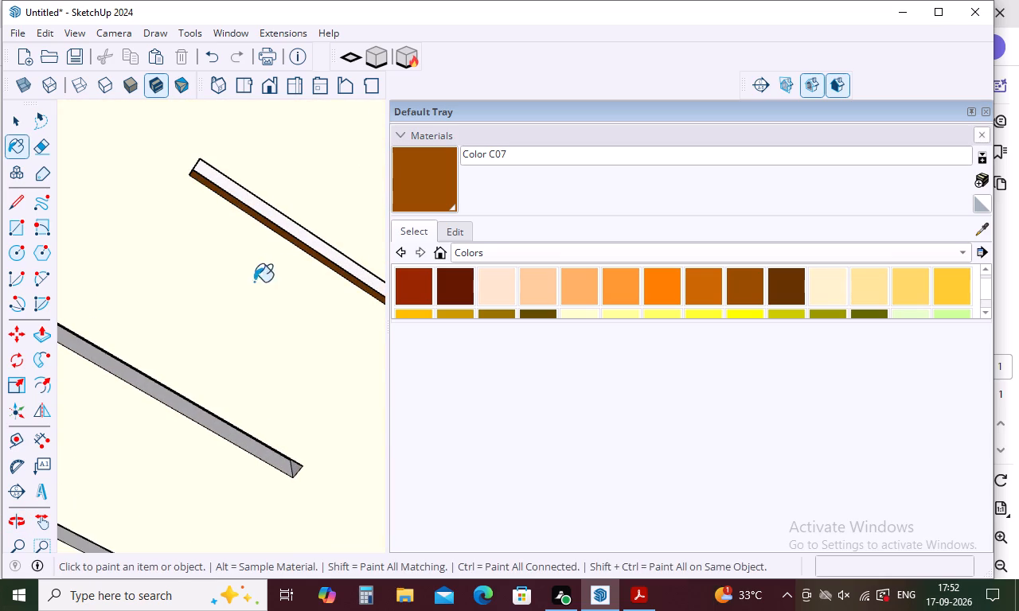
left_click(184, 405)
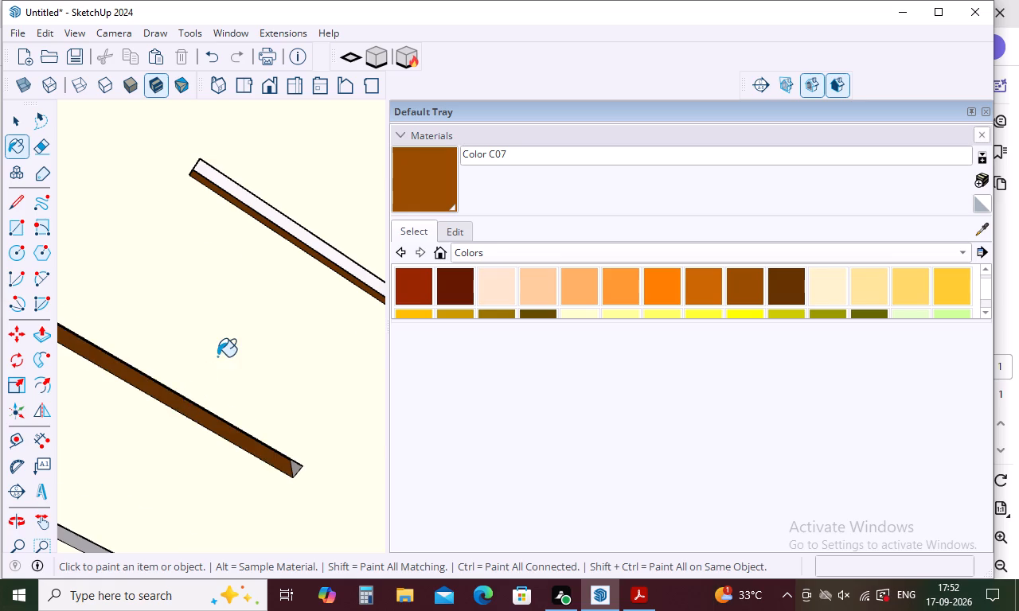
Paint the long side face of the left-side groove nearest the centre panel's pale-yellow edge with Color C07.
scroll(217, 356, "down", 4)
middle_click_drag(217, 352, 155, 480)
scroll(213, 293, "down", 10)
middle_click_drag(214, 298, 205, 352)
scroll(110, 317, "up", 10)
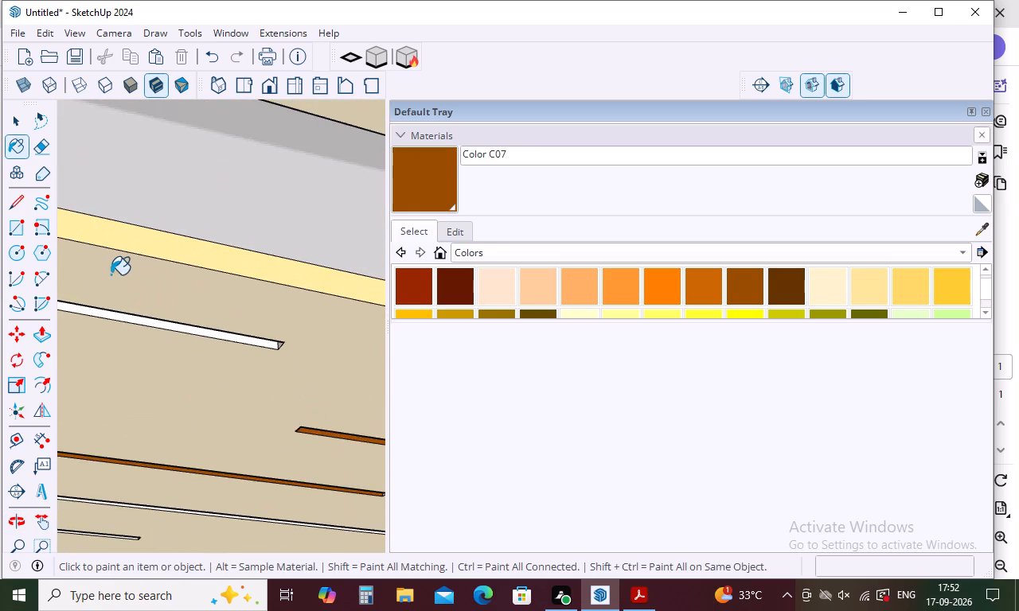
scroll(111, 274, "up", 5)
left_click(134, 326)
scroll(161, 297, "down", 10)
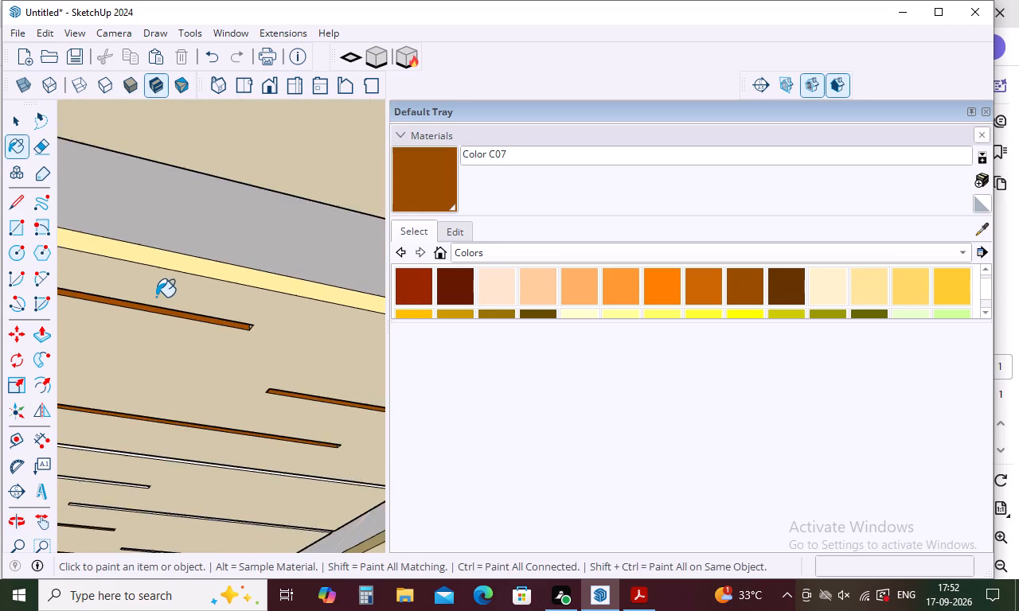
scroll(155, 296, "down", 15)
middle_click_drag(161, 333, 139, 358)
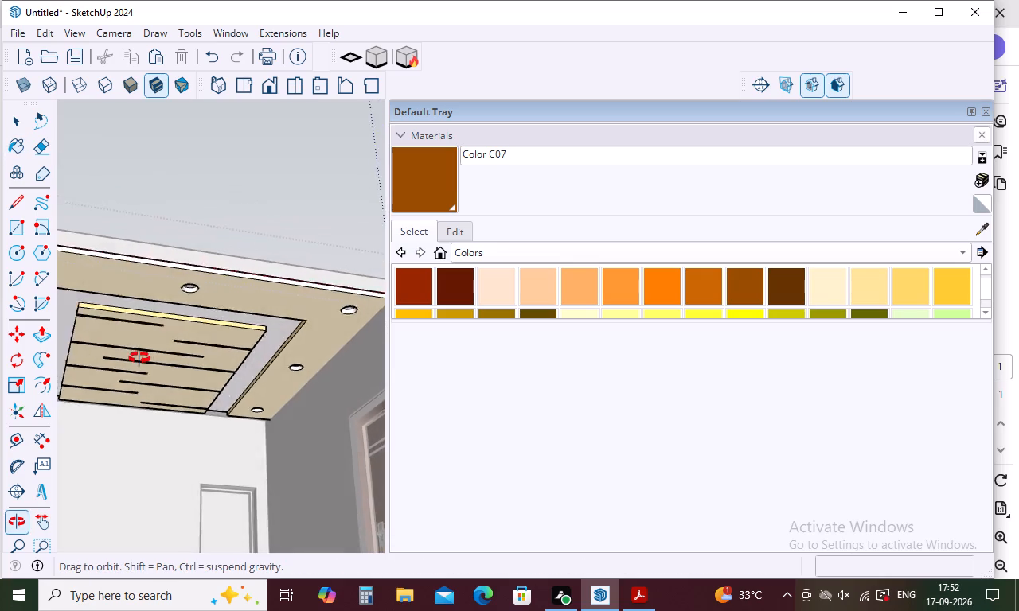
Paint the white side faces of the two right-side grooves farthest from the panel's pale-yellow edge with Color C07.
middle_click_drag(139, 358, 101, 312)
scroll(134, 291, "down", 15)
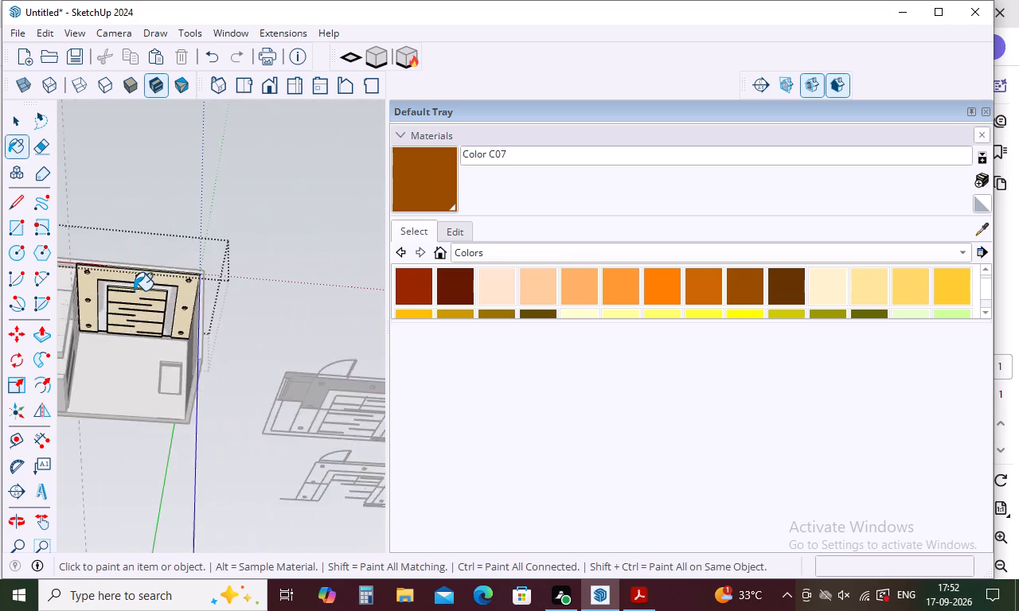
scroll(134, 290, "down", 10)
scroll(72, 320, "up", 5)
middle_click_drag(131, 315, 139, 389)
scroll(165, 312, "up", 16)
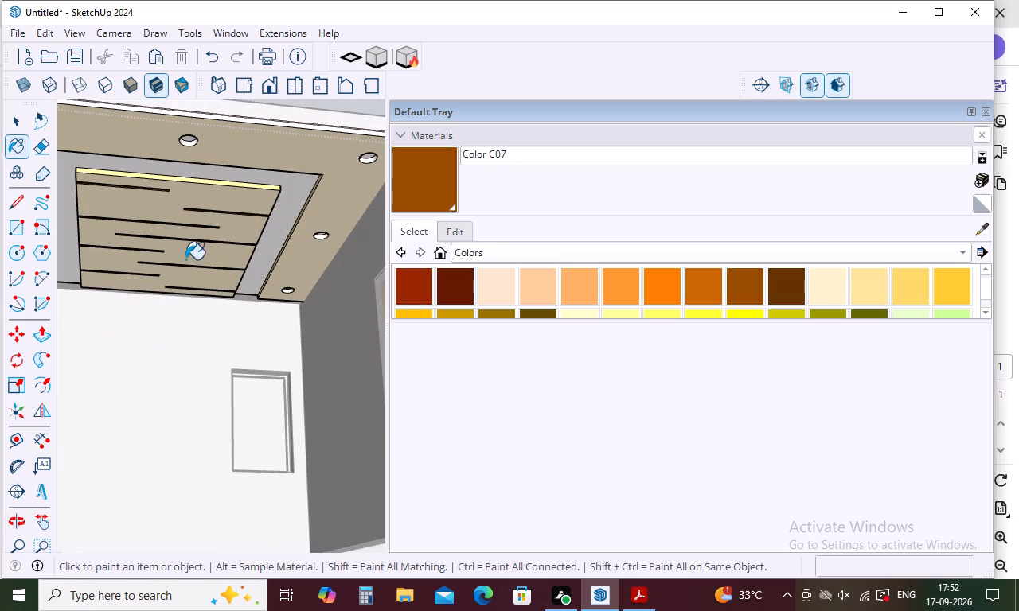
middle_click_drag(185, 259, 209, 178)
scroll(210, 177, "up", 5)
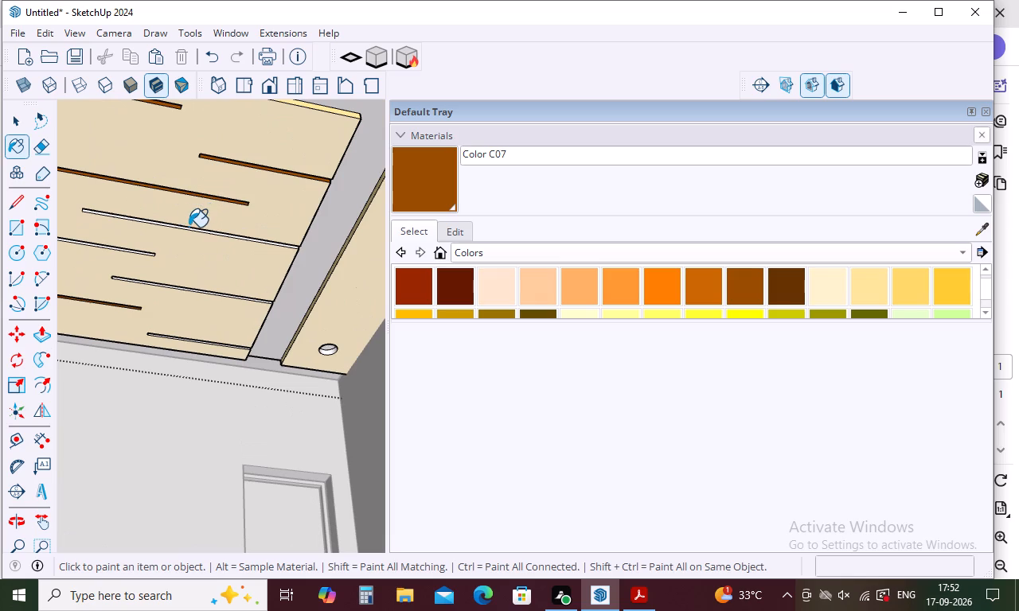
scroll(182, 261, "up", 1)
scroll(182, 355, "up", 10)
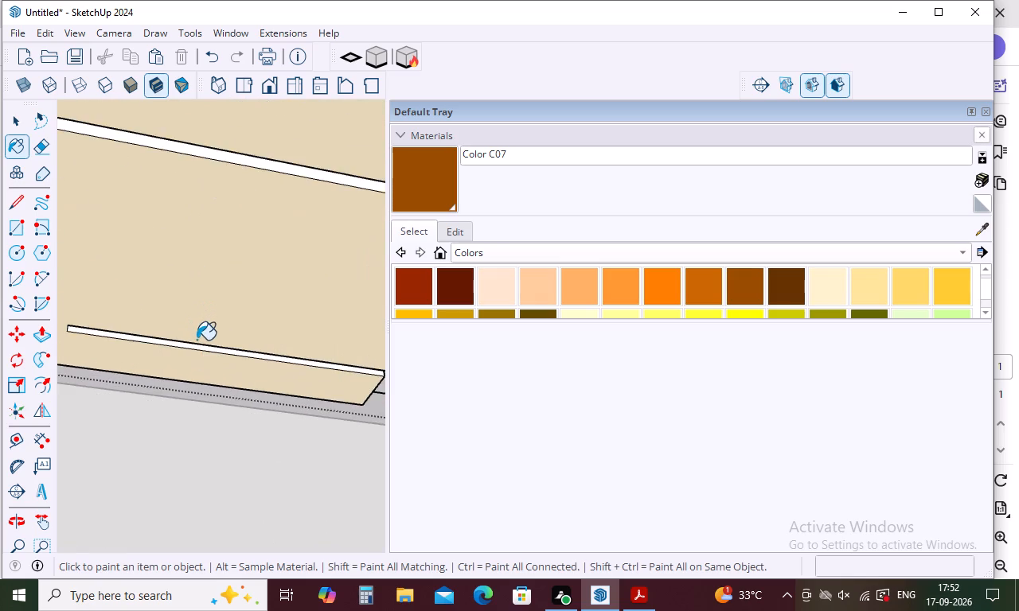
scroll(197, 340, "up", 4)
left_click(195, 351)
scroll(184, 332, "down", 15)
scroll(189, 279, "up", 10)
left_click(199, 284)
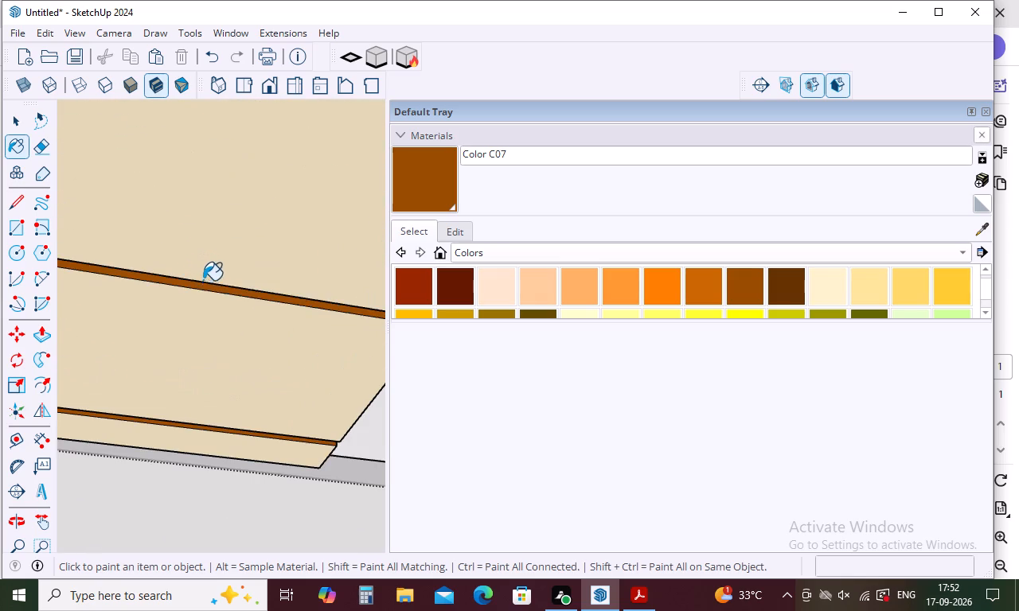
Paint the remaining white side faces of the third left-side and second right-side grooves from the pale-yellow edge with Color C07.
scroll(204, 282, "down", 18)
scroll(122, 263, "up", 8)
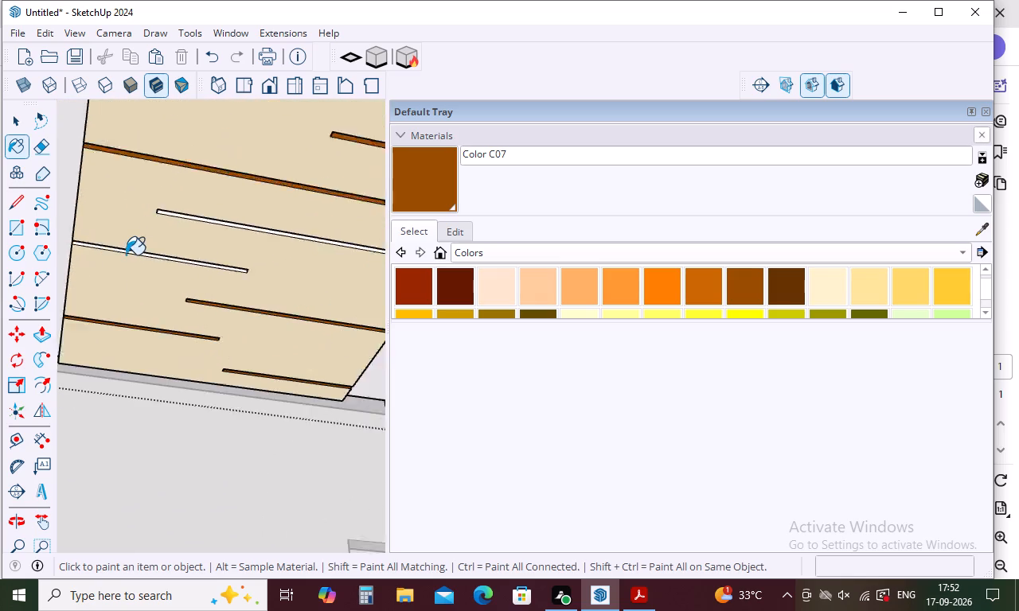
scroll(126, 255, "up", 7)
left_click(153, 255)
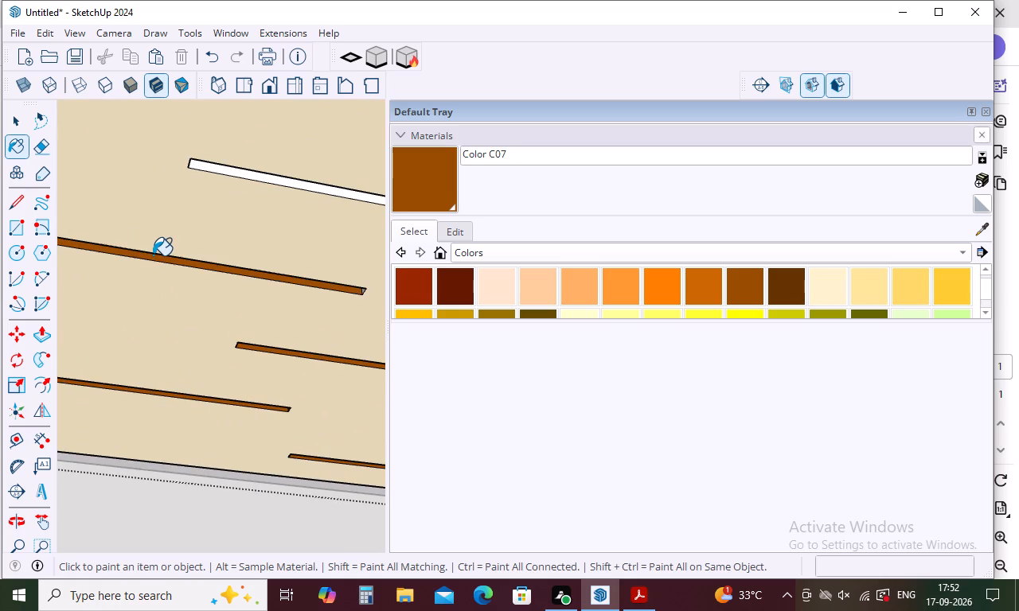
left_click(244, 177)
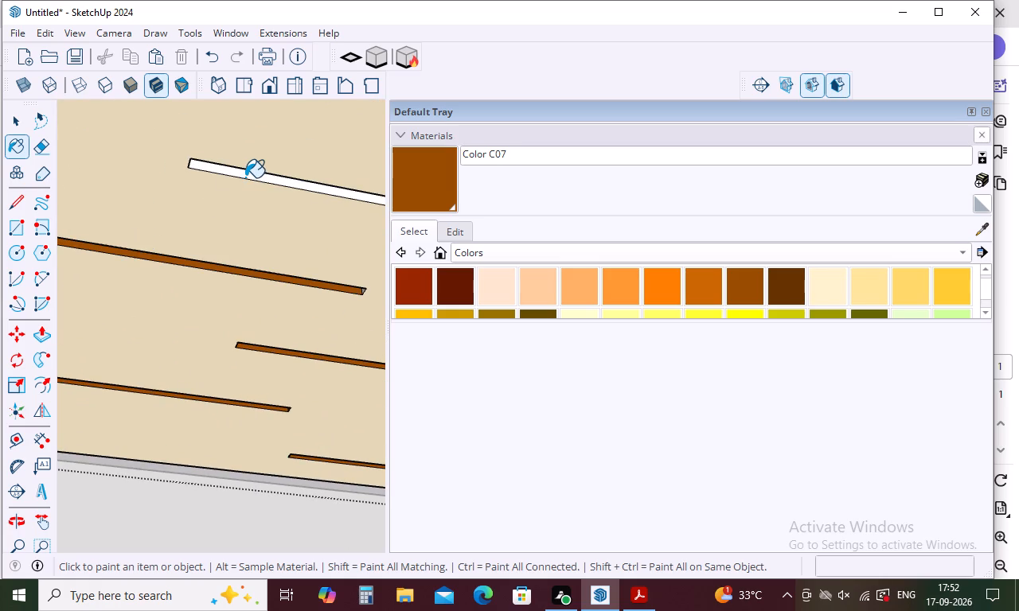
left_click(248, 173)
Examine the grooved centre panel and surrounding false ceiling from several angles.
scroll(202, 212, "down", 18)
middle_click_drag(215, 210, 206, 240)
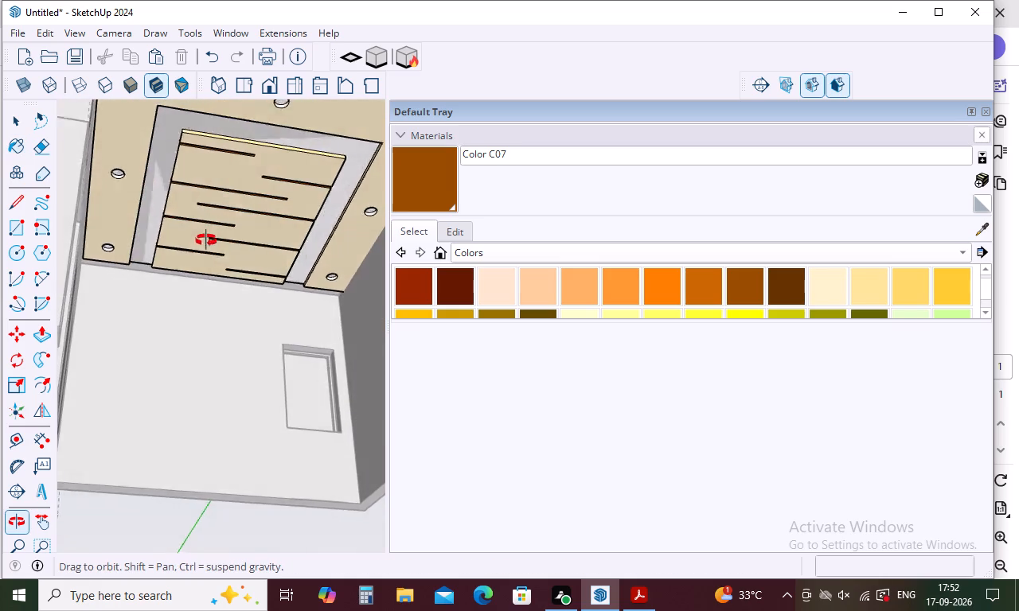
middle_click_drag(206, 240, 65, 322)
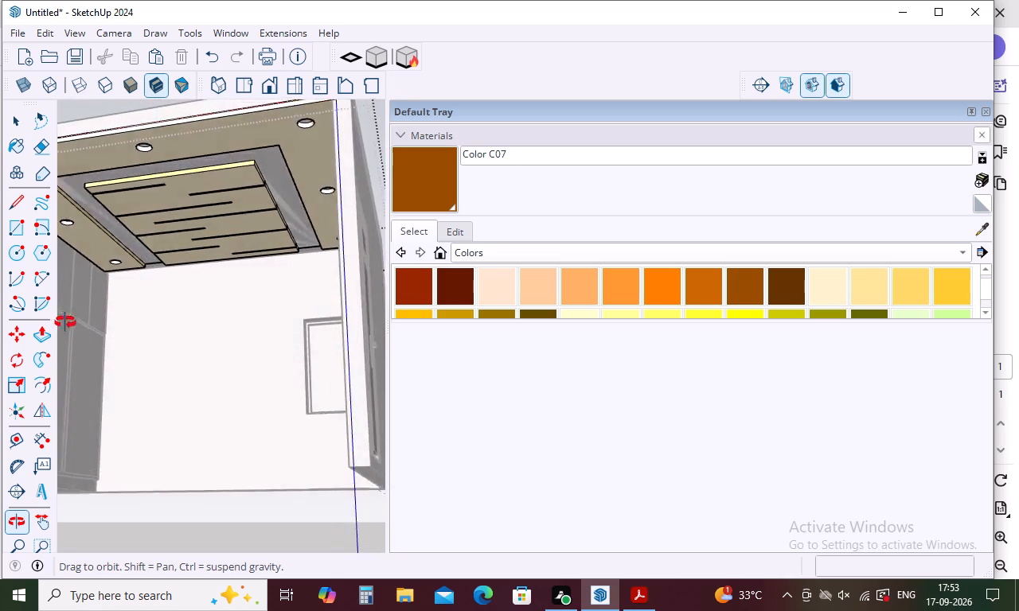
middle_click_drag(65, 322, 262, 325)
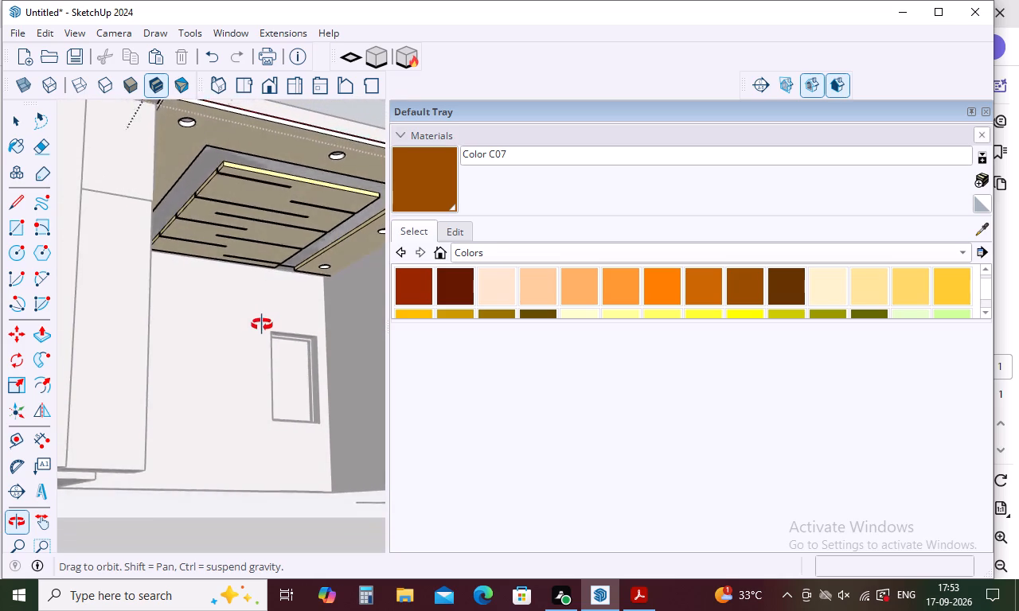
middle_click_drag(262, 325, 257, 327)
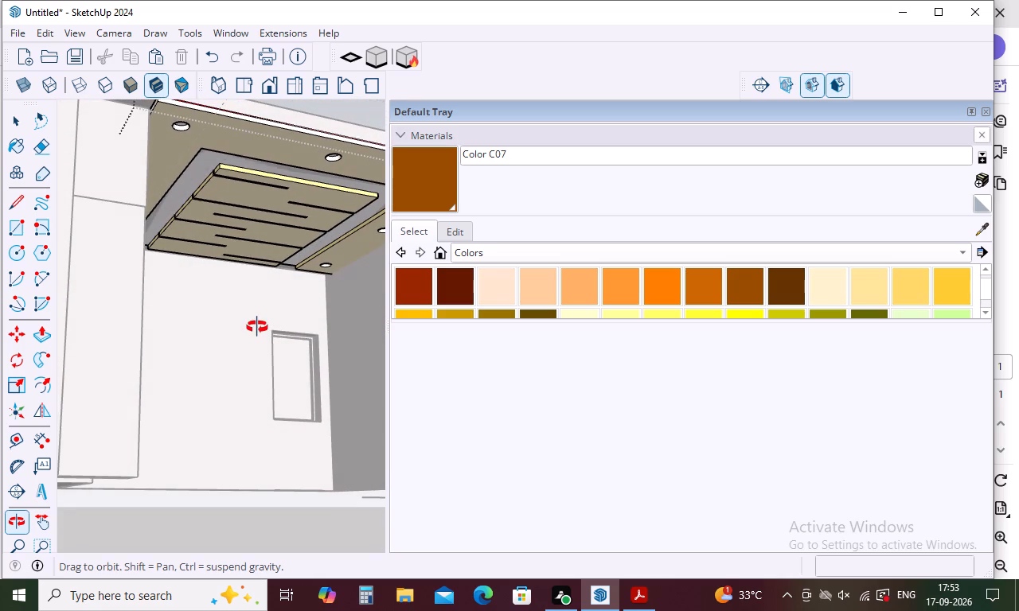
middle_click_drag(257, 327, 207, 341)
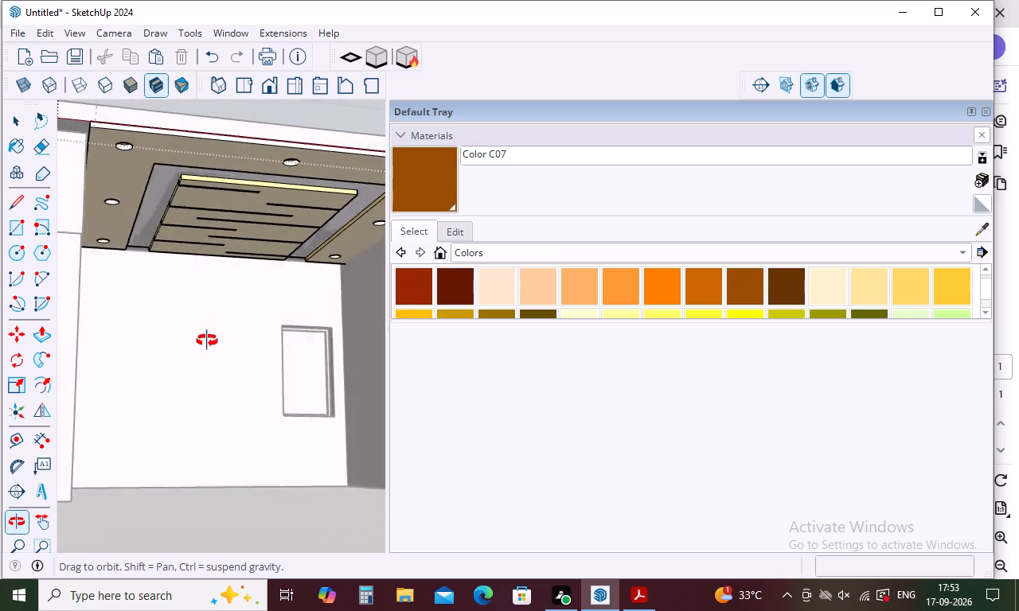
middle_click_drag(207, 341, 121, 258)
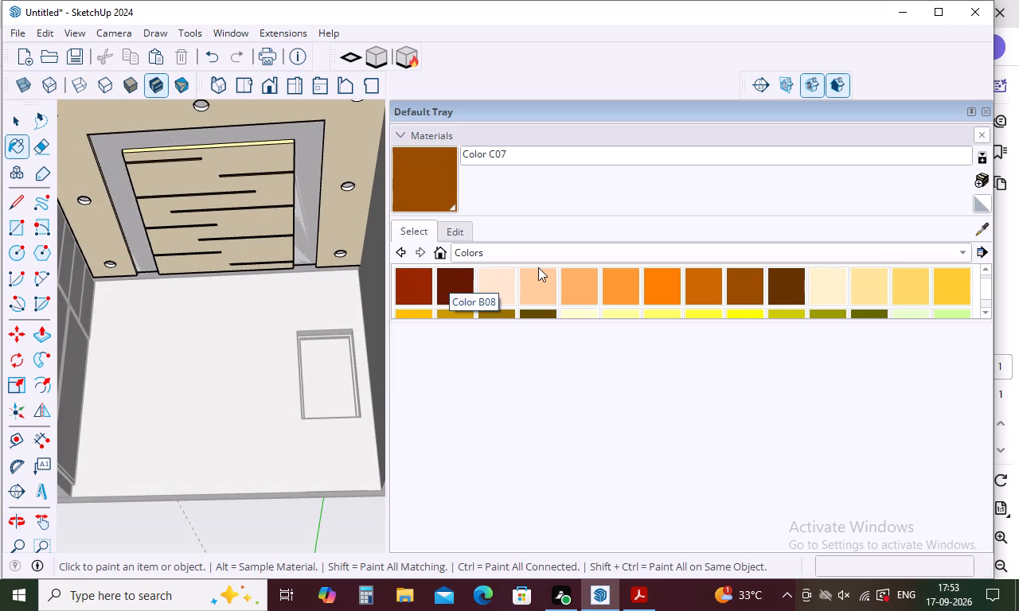
Paint the inside faces of the ceiling's downlight hole on the side opposite the wardrobe, nearest the far wall, with Color D02.
left_click(865, 290)
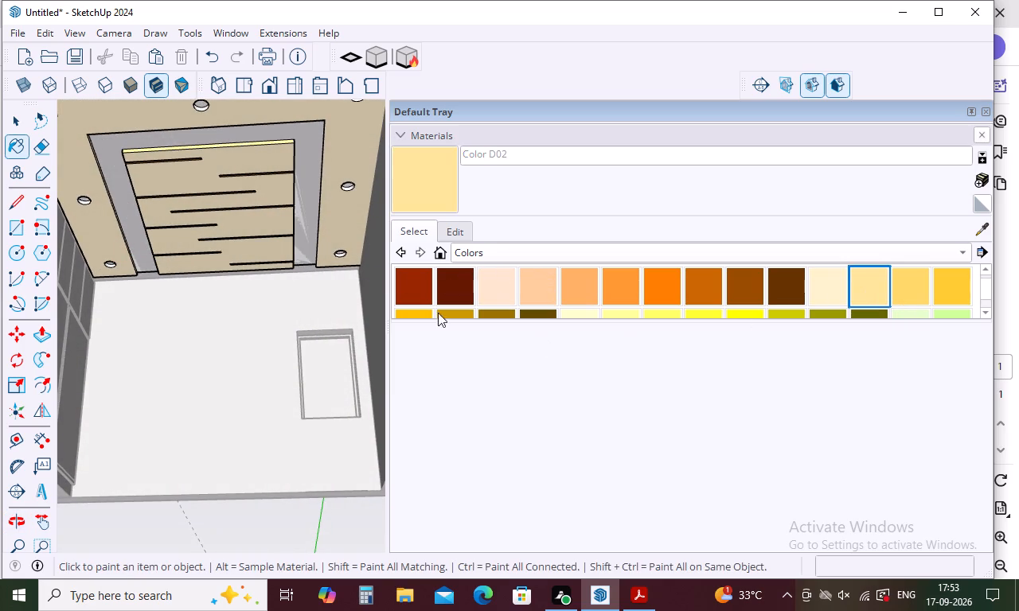
scroll(316, 247, "up", 5)
middle_click_drag(343, 245, 365, 154)
scroll(355, 274, "up", 2)
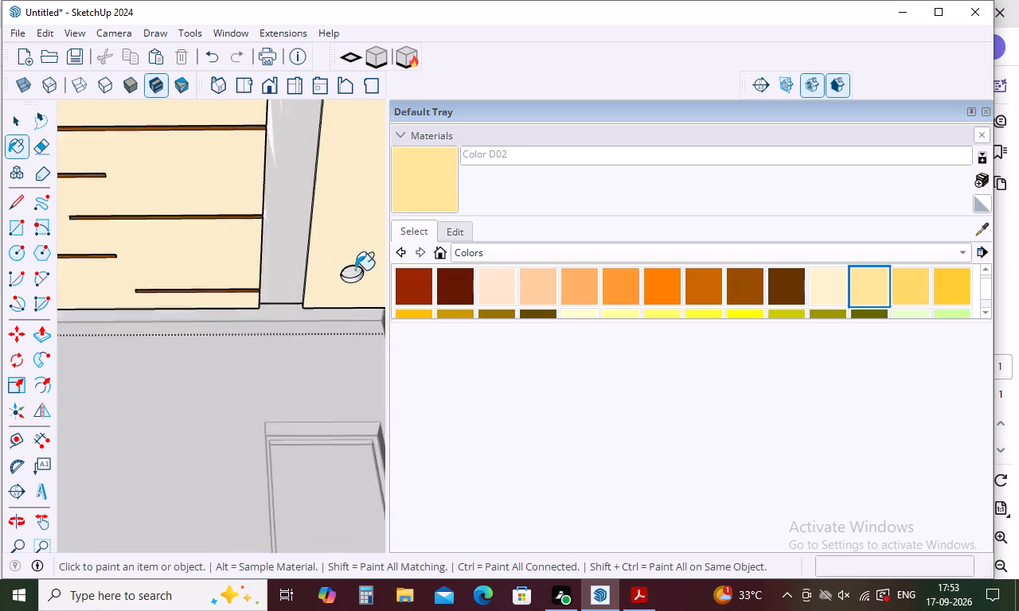
scroll(355, 270, "up", 8)
left_click(354, 270)
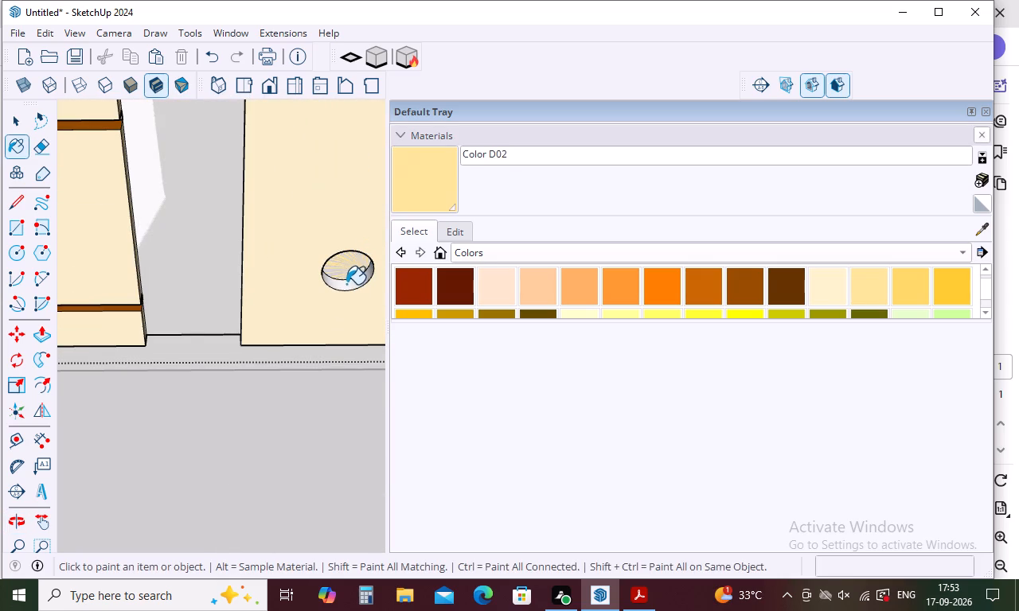
left_click(346, 283)
scroll(339, 265, "down", 9)
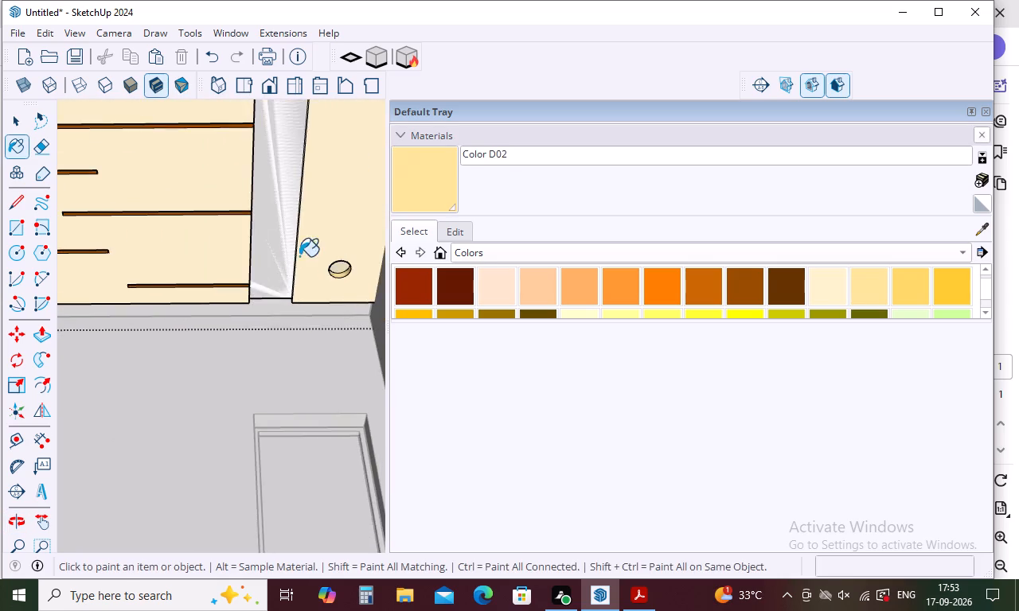
Paint the inside faces of the middle downlight hole on the side opposite the wardrobe with Color D02.
middle_click_drag(297, 257, 269, 364)
scroll(256, 323, "down", 10)
scroll(299, 240, "up", 5)
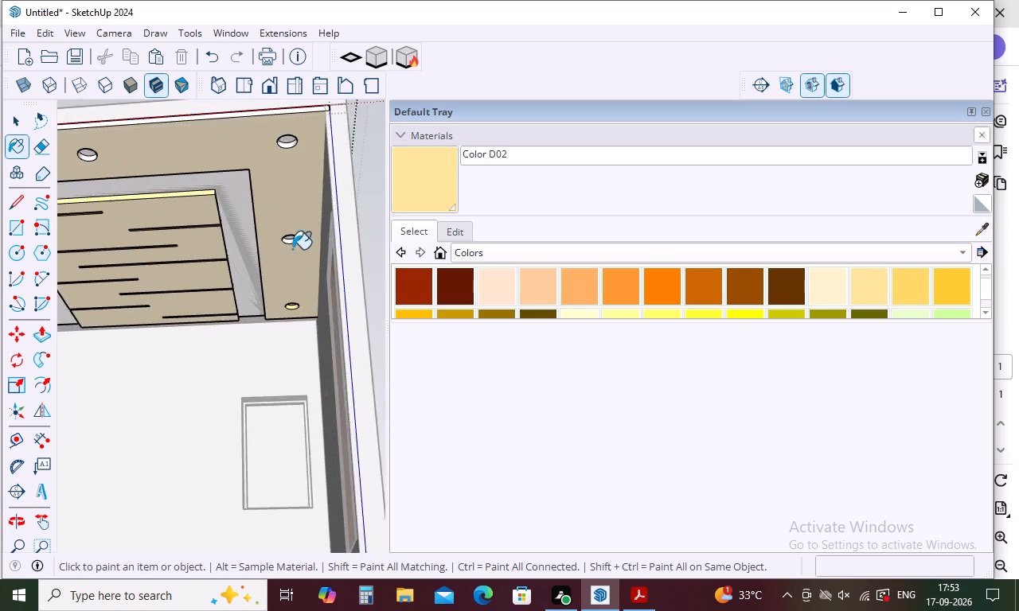
scroll(287, 256, "up", 10)
middle_click_drag(306, 222, 318, 165)
scroll(307, 171, "down", 4)
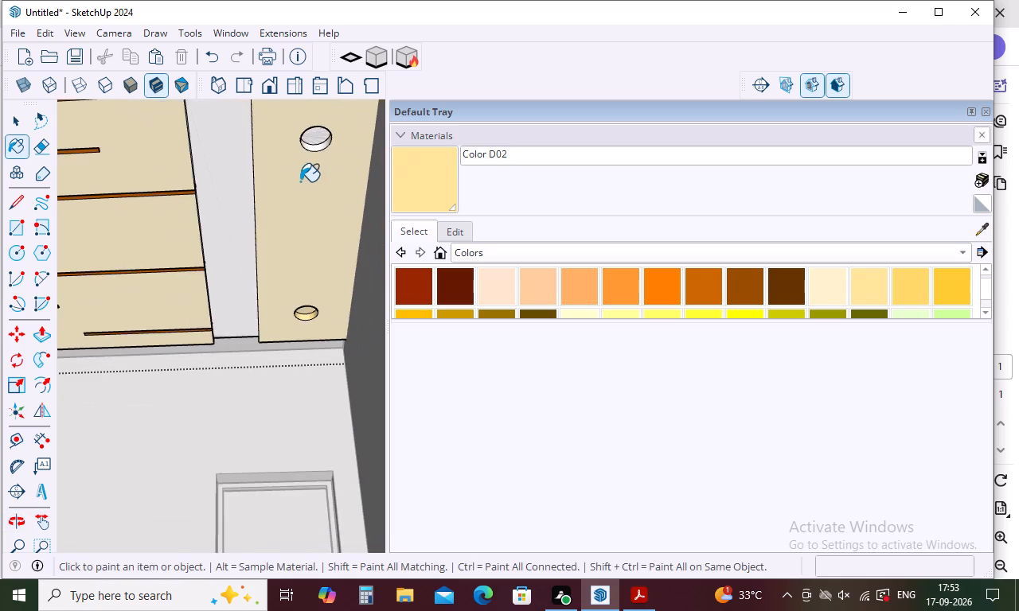
scroll(300, 181, "down", 5)
scroll(317, 134, "up", 15)
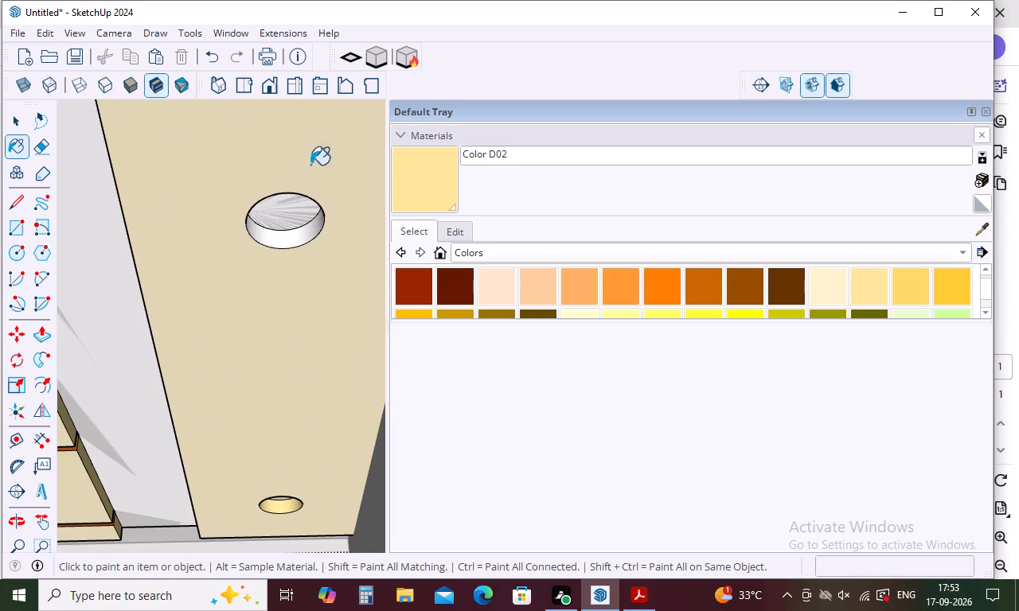
left_click(295, 217)
left_click(284, 237)
Paint the inside faces of the central downlight hole along the ceiling's front edge with Color D02.
scroll(267, 278, "down", 5)
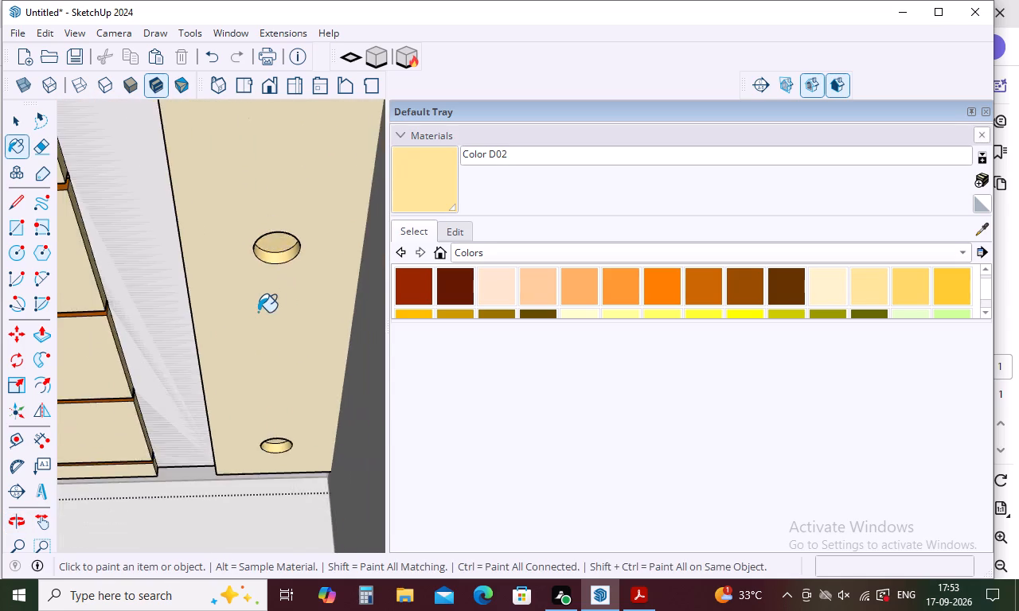
scroll(253, 299, "down", 15)
scroll(169, 254, "up", 6)
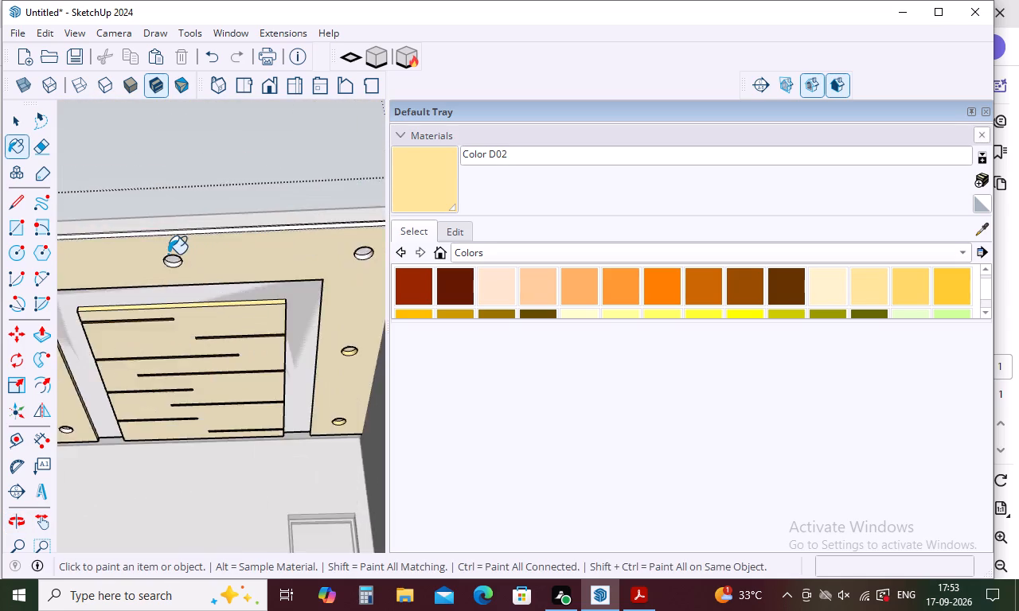
scroll(168, 254, "up", 9)
left_click(182, 282)
left_click(182, 266)
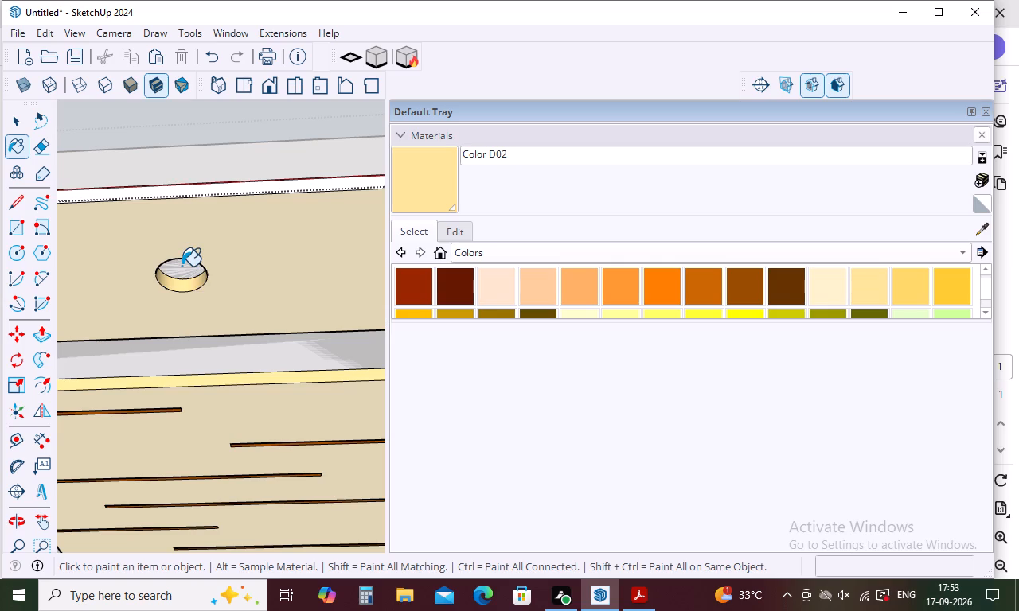
Paint the inside faces of the front-corner downlight hole opposite the wardrobe side with Color D02.
scroll(189, 300, "down", 20)
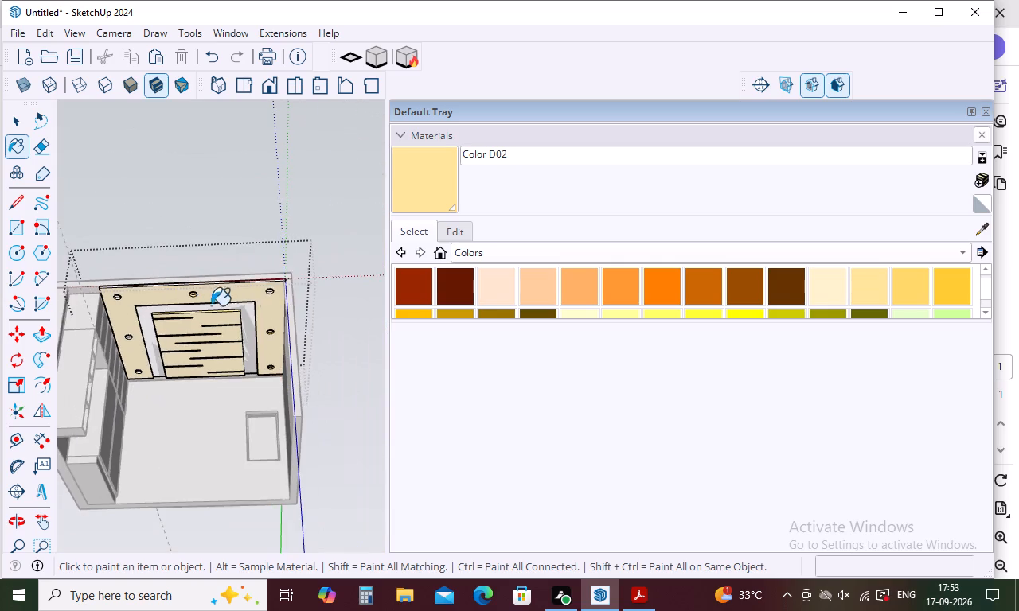
scroll(270, 294, "up", 5)
scroll(267, 290, "up", 16)
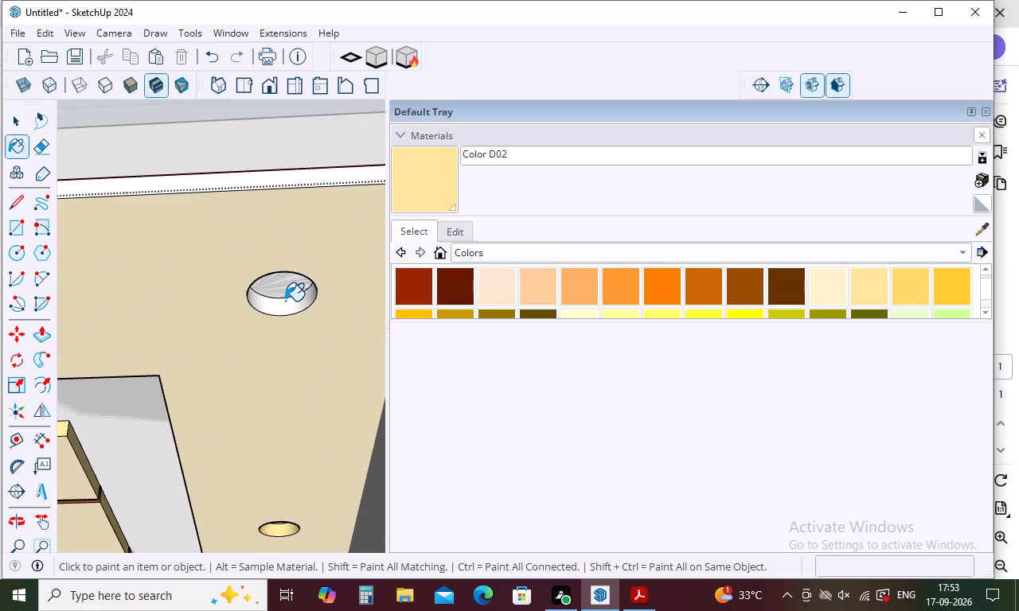
left_click(285, 301)
left_click(286, 285)
Paint the inside faces of the front-corner downlight hole on the wardrobe side with Color D02.
scroll(304, 283, "down", 10)
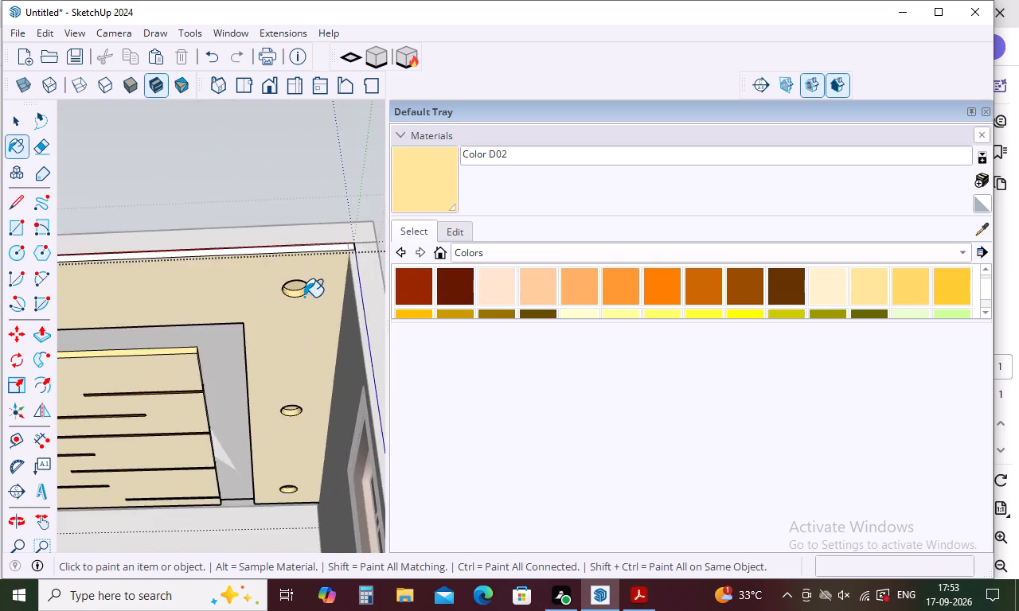
scroll(304, 297, "down", 15)
scroll(145, 315, "up", 5)
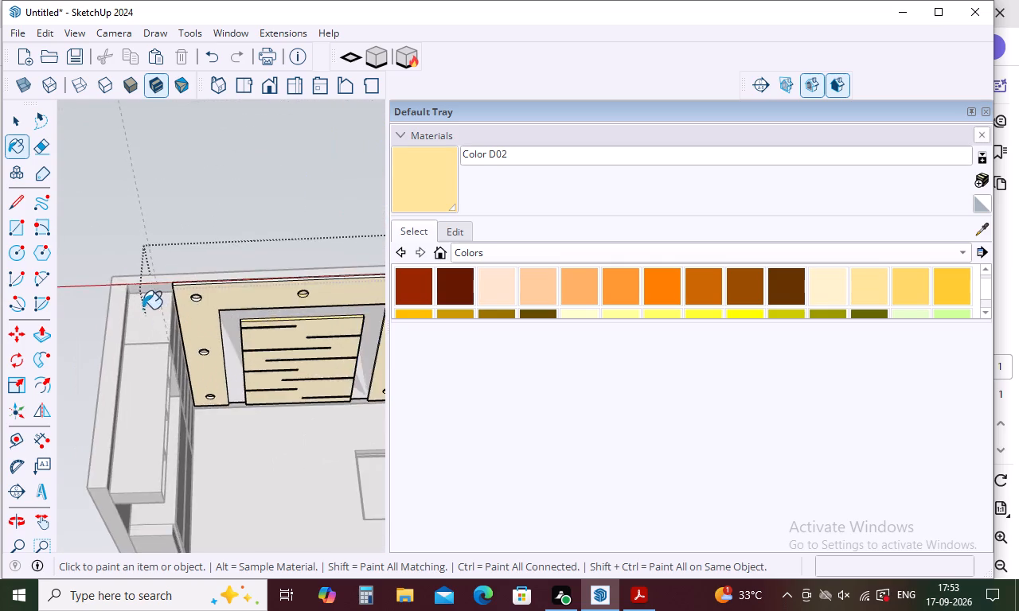
scroll(174, 322, "up", 15)
left_click(218, 293)
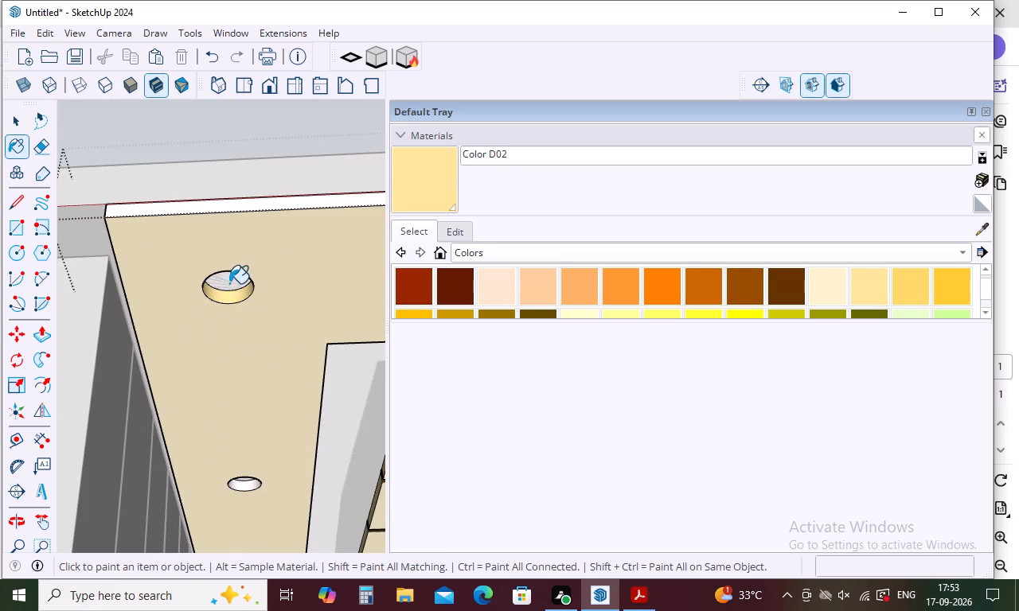
left_click(229, 283)
Paint the inside faces of the middle downlight hole on the wardrobe side with Color D02.
scroll(244, 300, "down", 5)
scroll(245, 459, "up", 5)
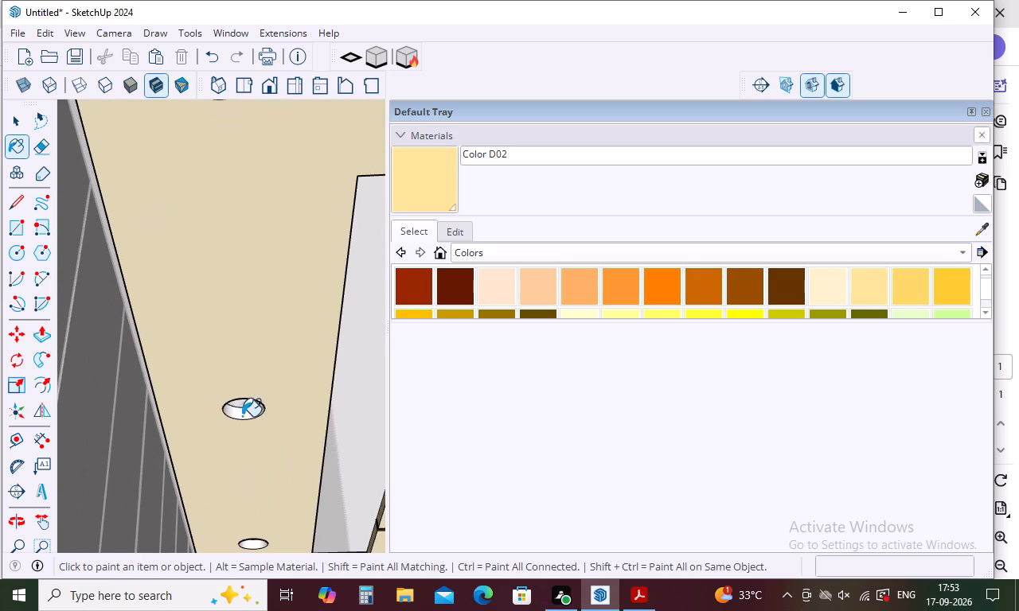
left_click(244, 413)
scroll(243, 412, "up", 5)
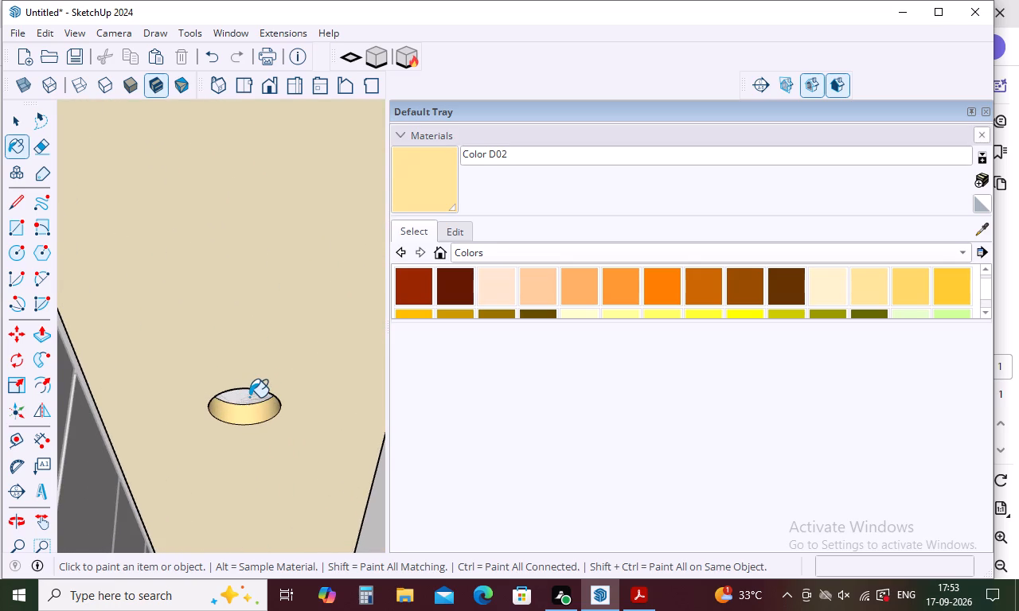
left_click(249, 397)
Paint the inside faces of the wardrobe-side downlight hole nearest the far wall with Color D02.
scroll(249, 379, "down", 10)
scroll(244, 508, "up", 5)
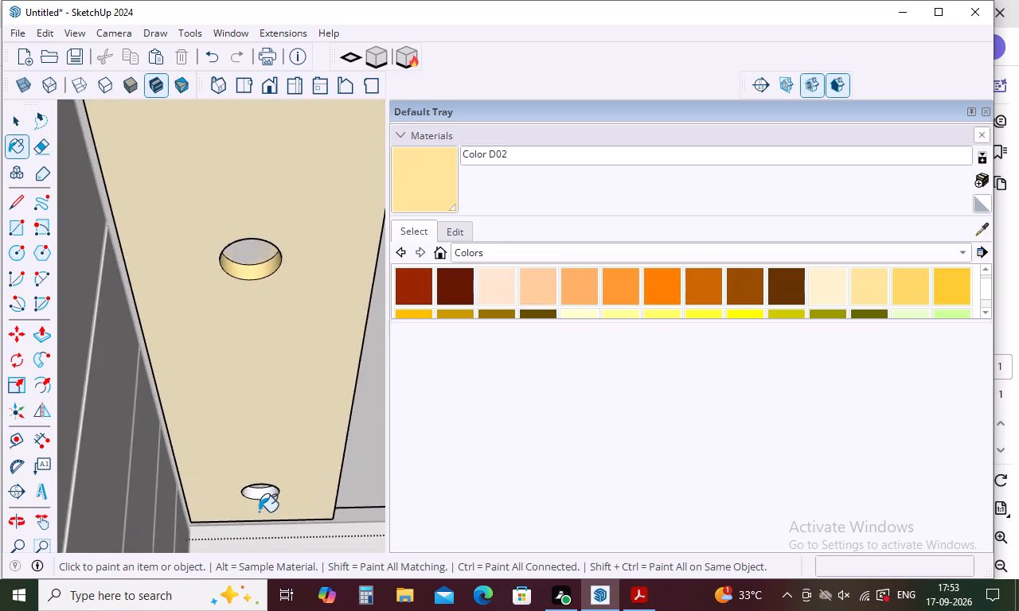
scroll(259, 512, "up", 4)
left_click(257, 487)
scroll(260, 490, "up", 1)
middle_click_drag(260, 490, 267, 423)
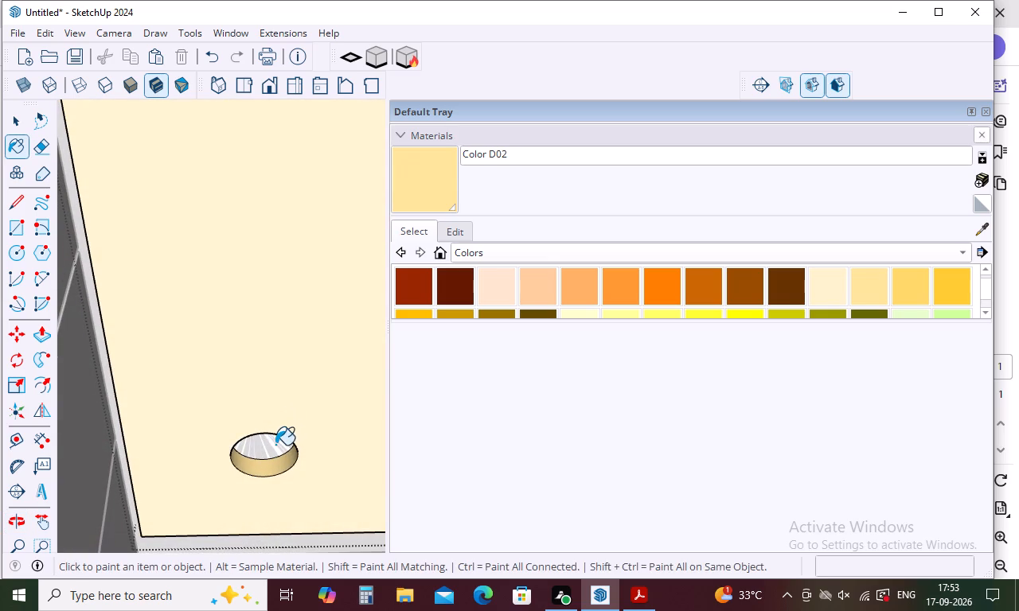
left_click(275, 445)
scroll(249, 393, "down", 20)
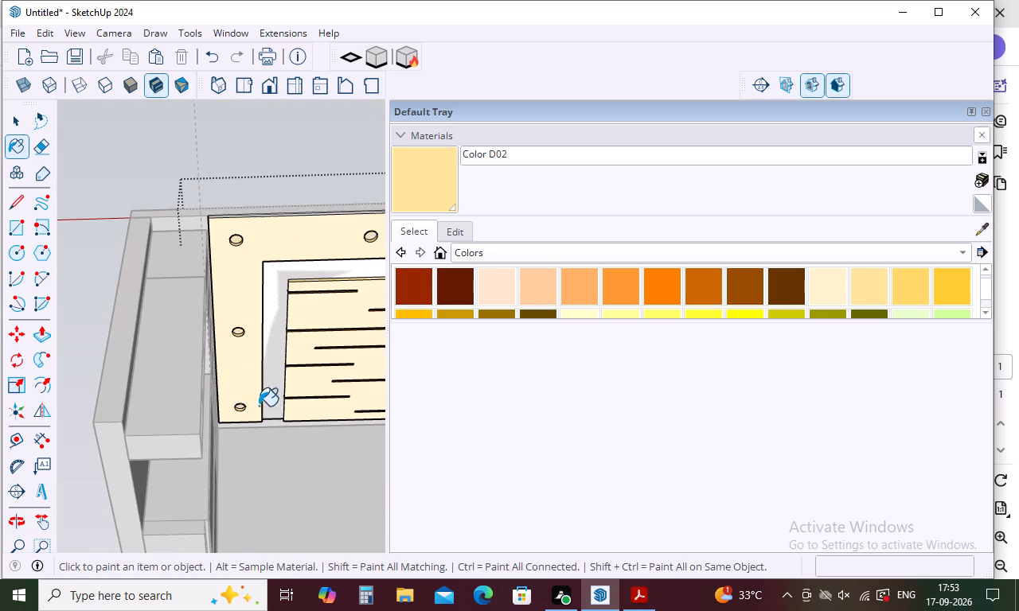
middle_click_drag(263, 364, 244, 488)
scroll(260, 361, "down", 5)
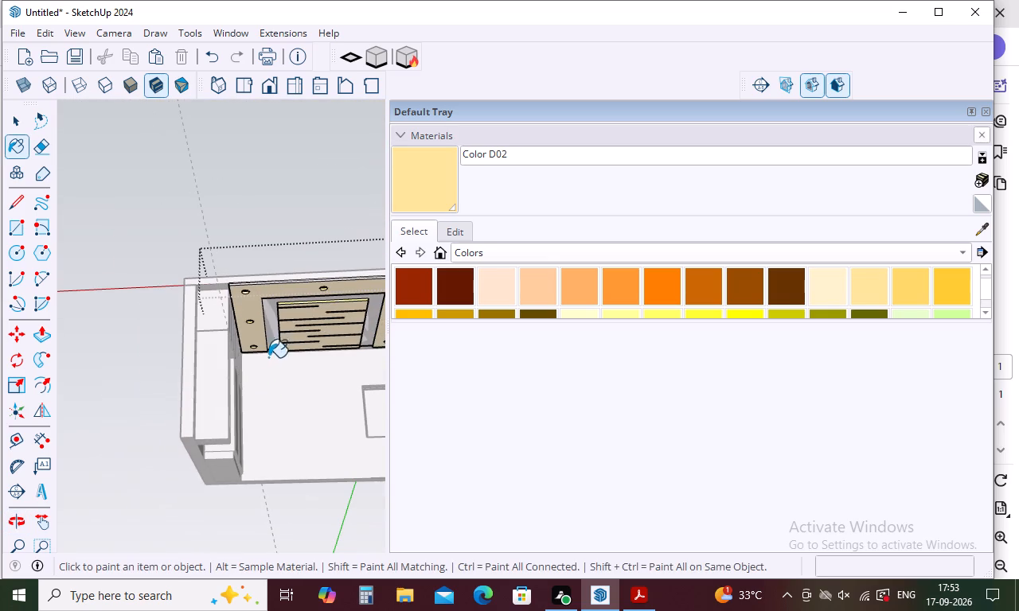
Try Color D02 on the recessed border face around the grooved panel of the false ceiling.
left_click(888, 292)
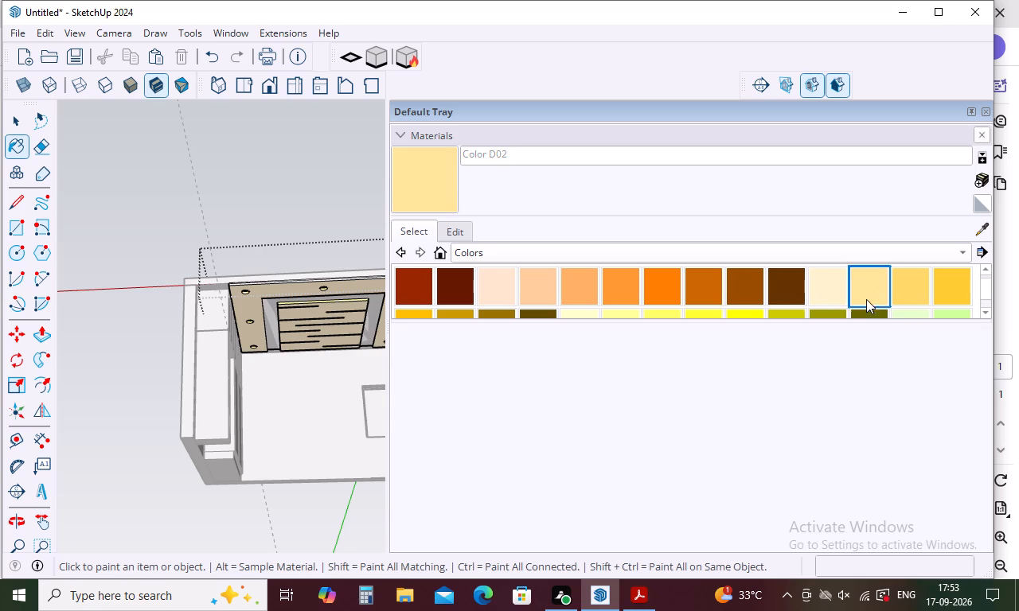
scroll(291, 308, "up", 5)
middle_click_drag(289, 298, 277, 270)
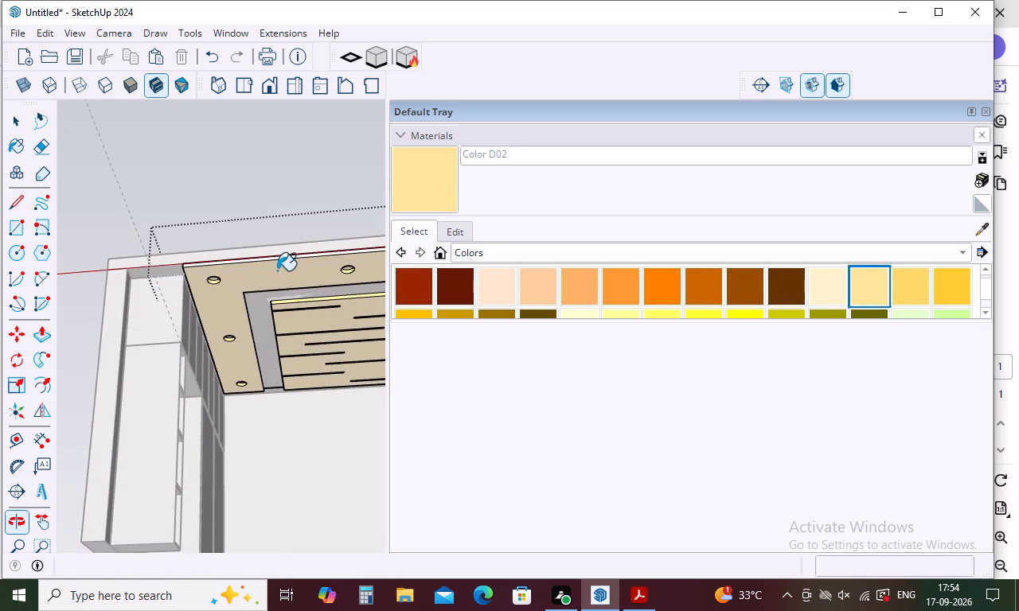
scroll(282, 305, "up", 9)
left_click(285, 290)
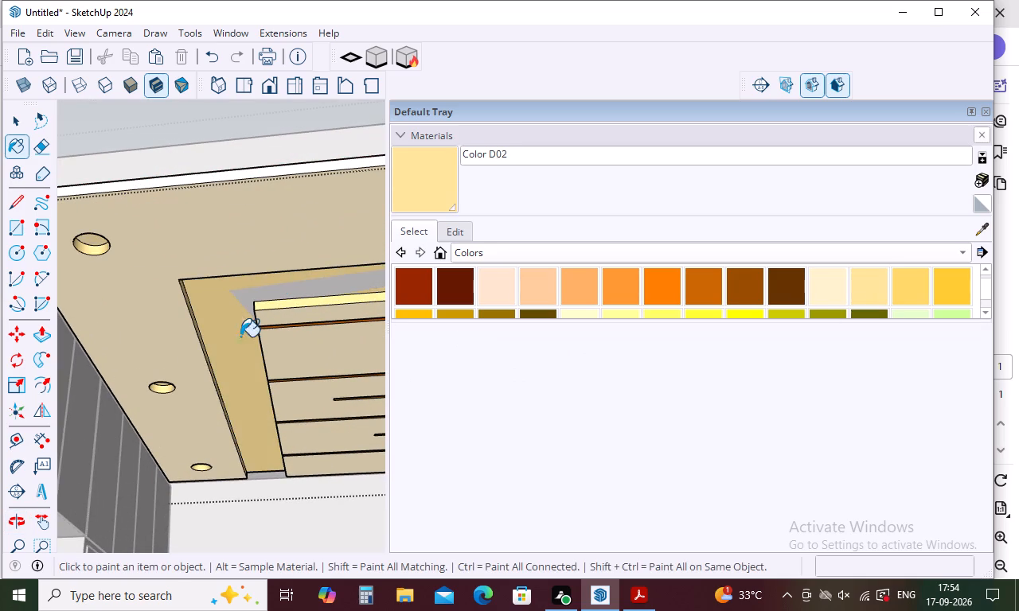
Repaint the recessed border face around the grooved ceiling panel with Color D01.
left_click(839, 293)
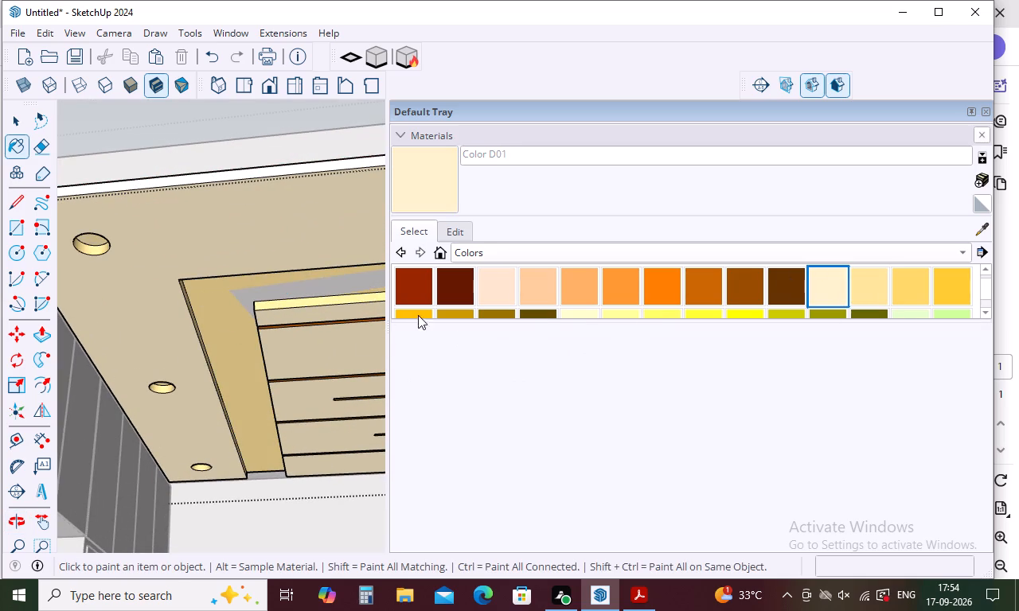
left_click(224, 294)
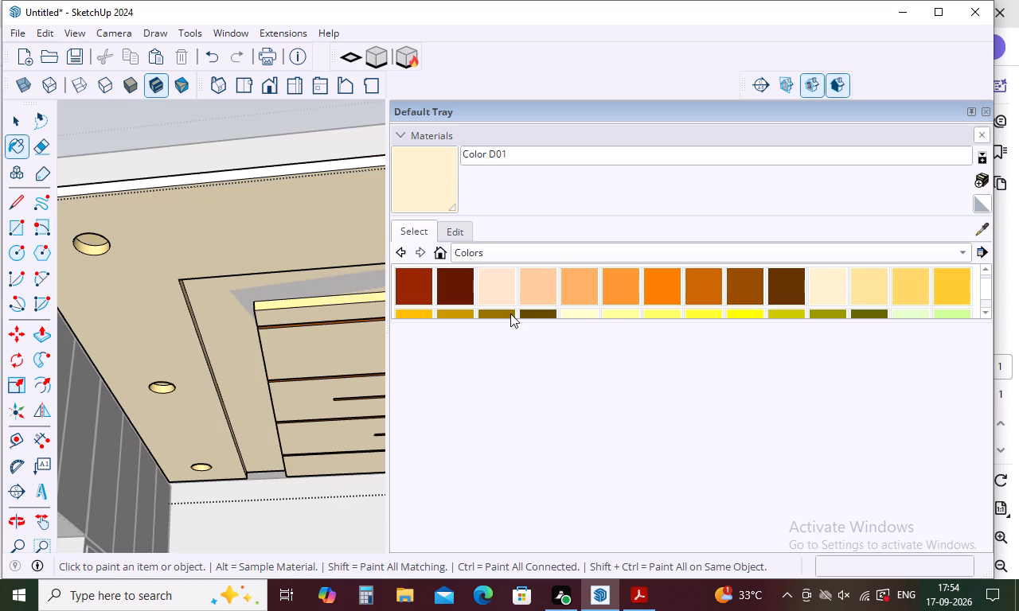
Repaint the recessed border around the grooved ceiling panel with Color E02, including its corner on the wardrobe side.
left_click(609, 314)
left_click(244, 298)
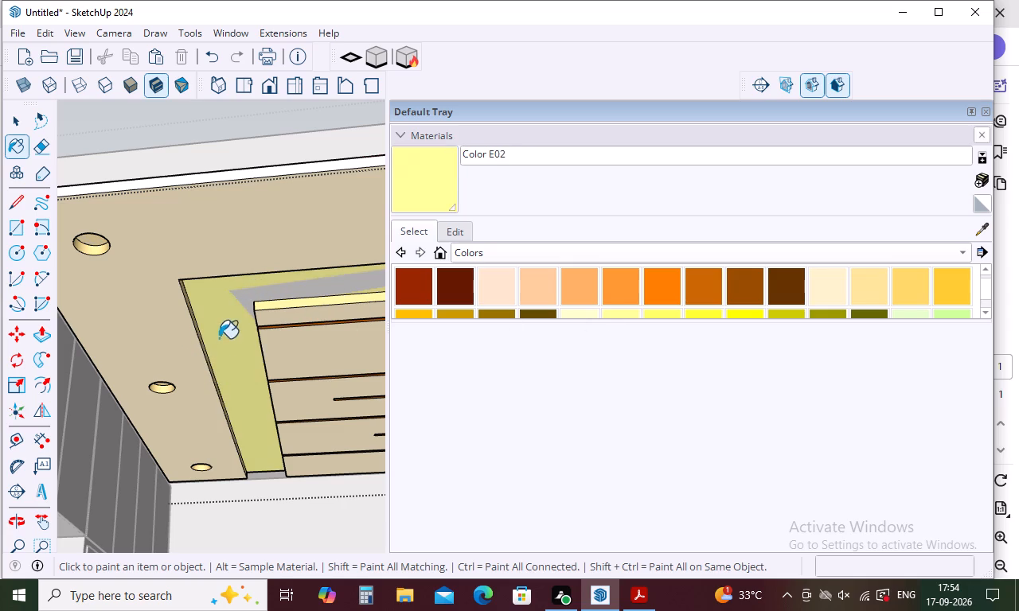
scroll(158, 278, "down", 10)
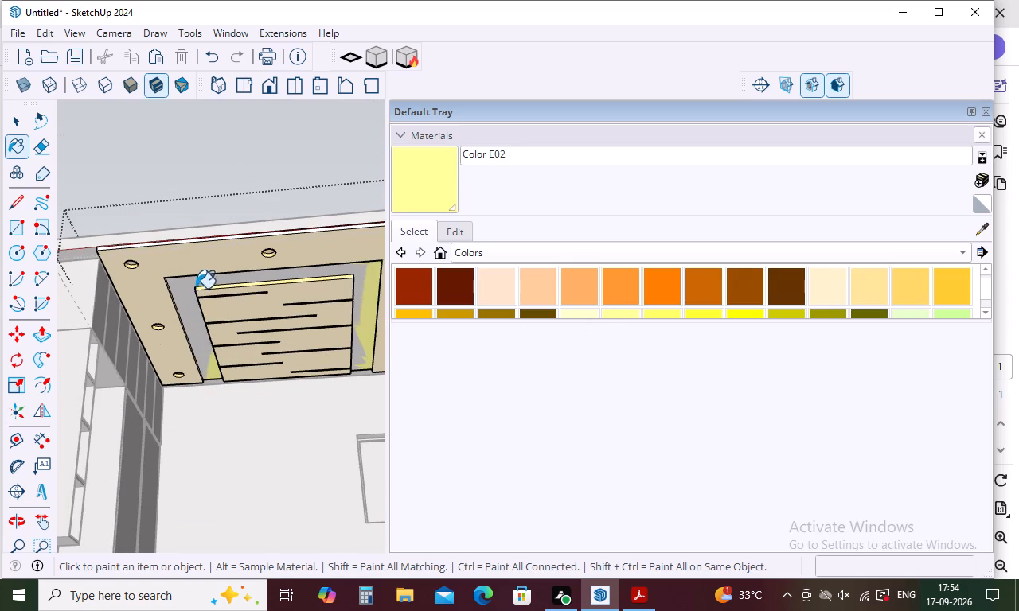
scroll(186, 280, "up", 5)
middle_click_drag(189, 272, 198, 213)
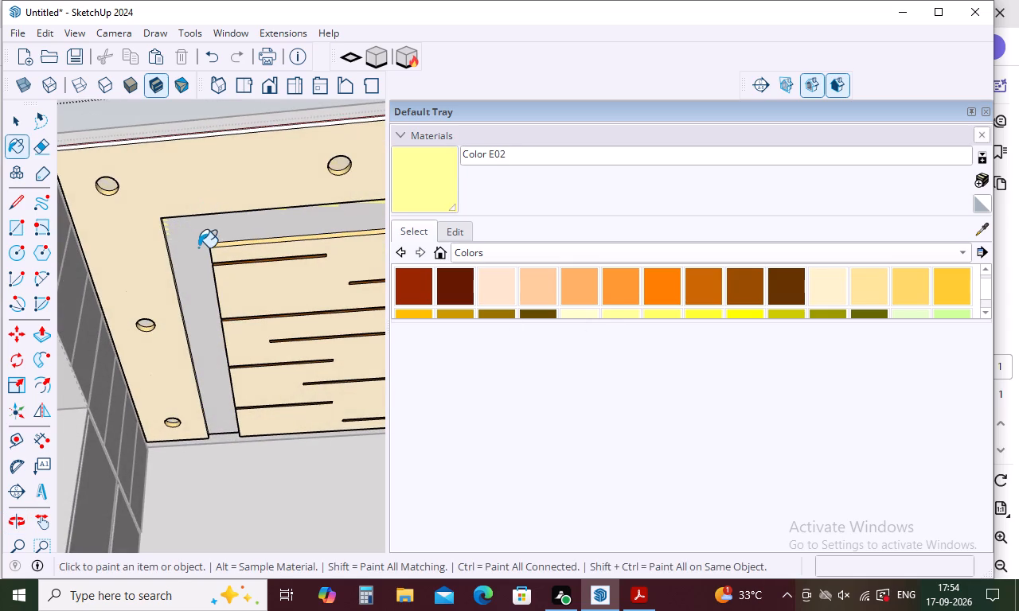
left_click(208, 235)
Examine the painted recess border of the false ceiling from several viewing angles inside the room.
scroll(144, 275, "down", 5)
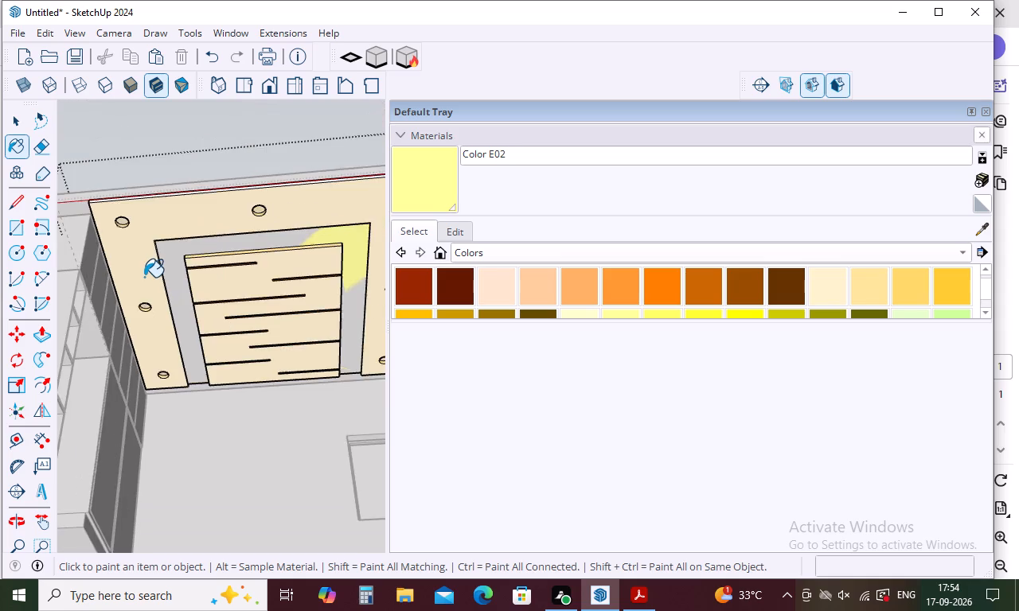
scroll(144, 272, "down", 5)
middle_click_drag(211, 328, 256, 459)
scroll(239, 354, "down", 4)
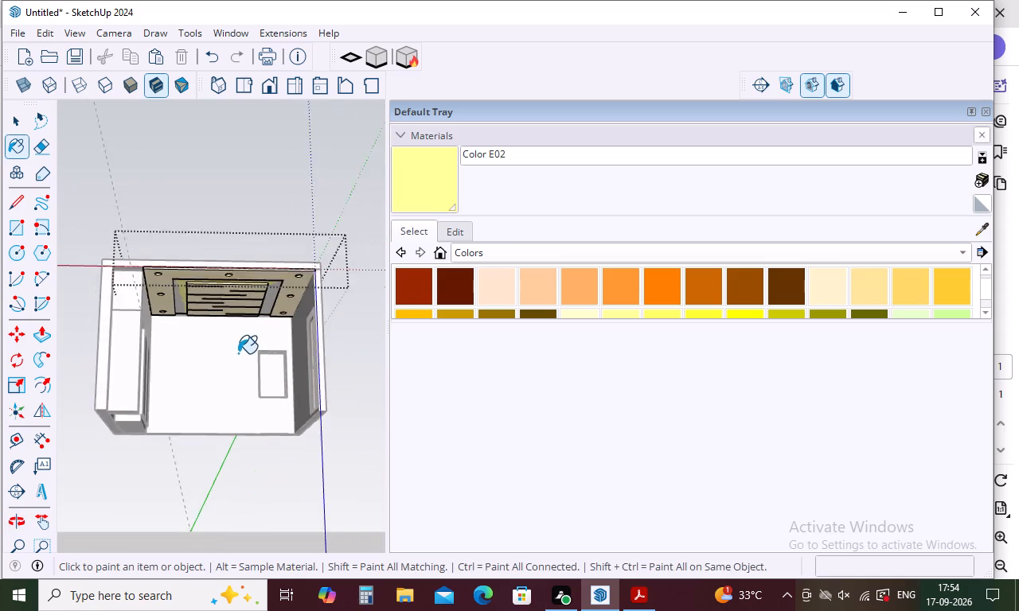
scroll(242, 309, "up", 5)
middle_click_drag(242, 321, 242, 349)
scroll(234, 301, "up", 3)
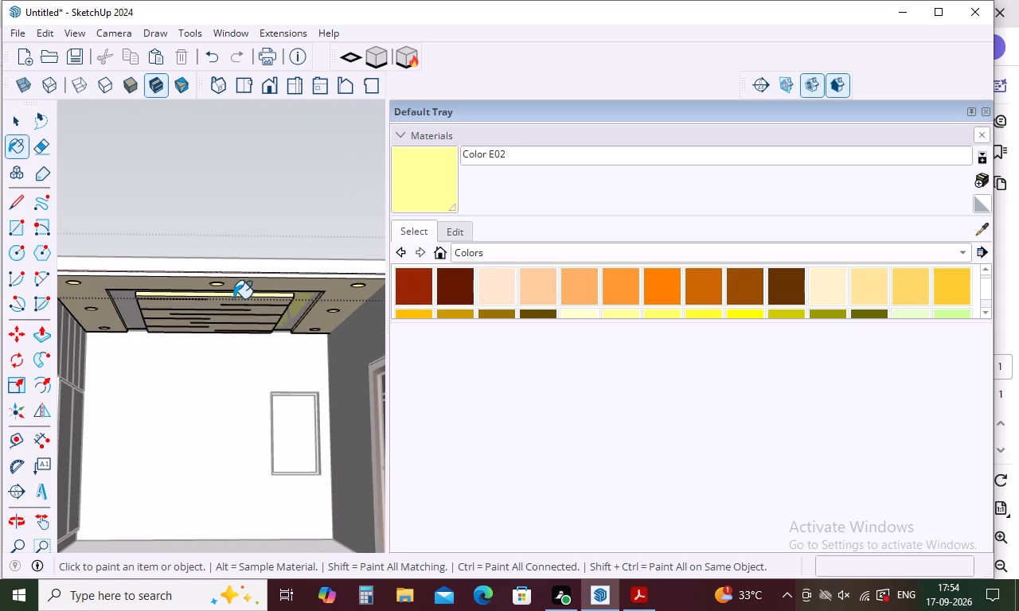
middle_click_drag(279, 312, 274, 351)
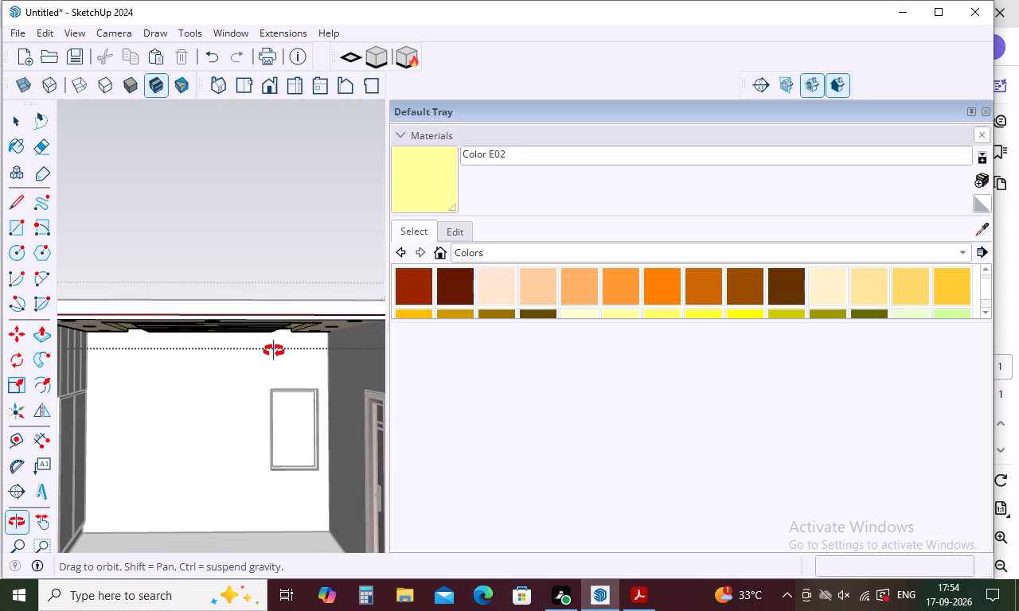
middle_click_drag(274, 351, 268, 278)
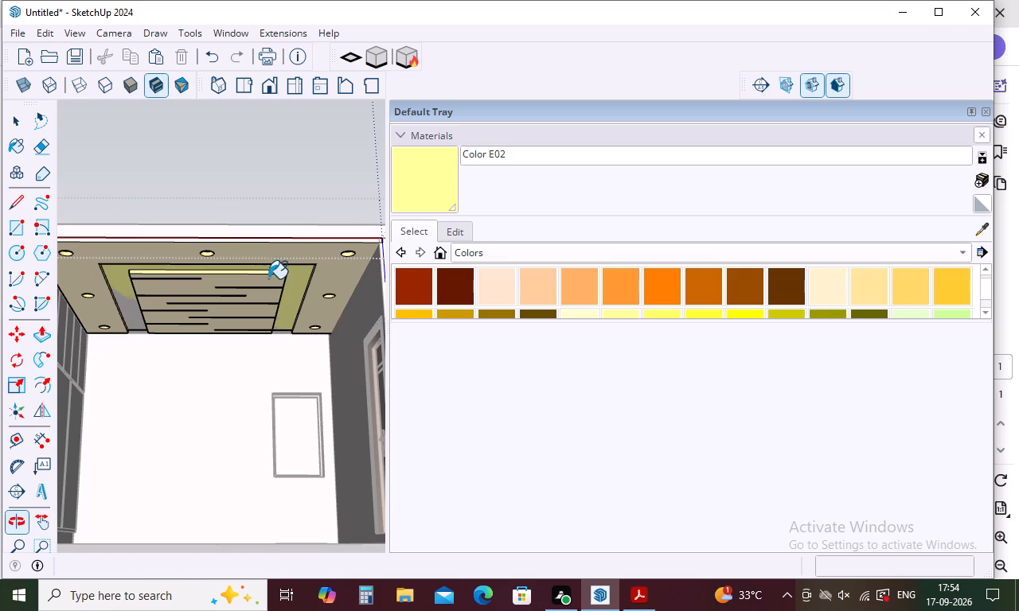
middle_click_drag(154, 314, 153, 314)
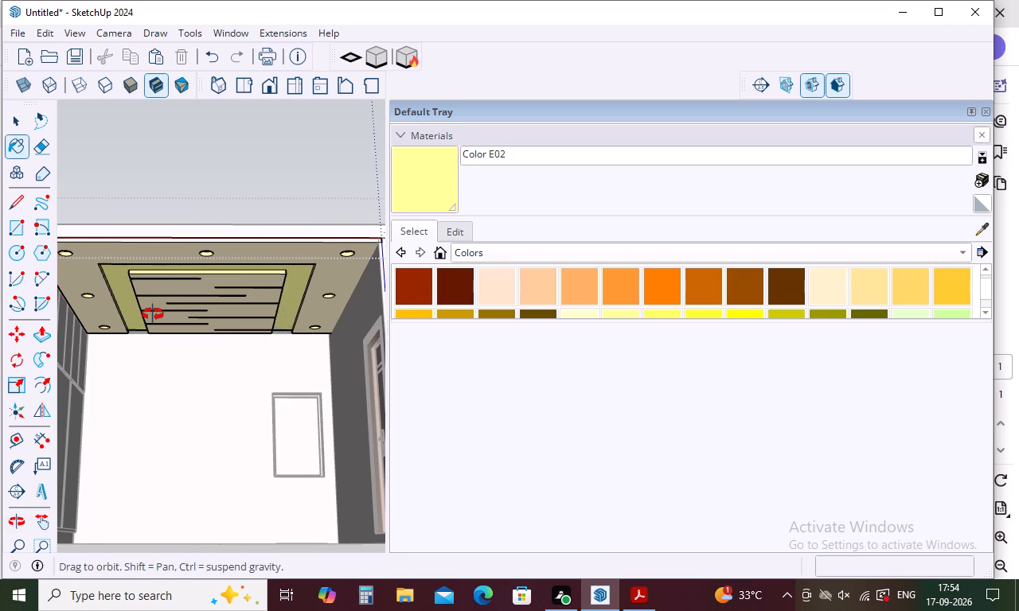
middle_click_drag(153, 314, 173, 308)
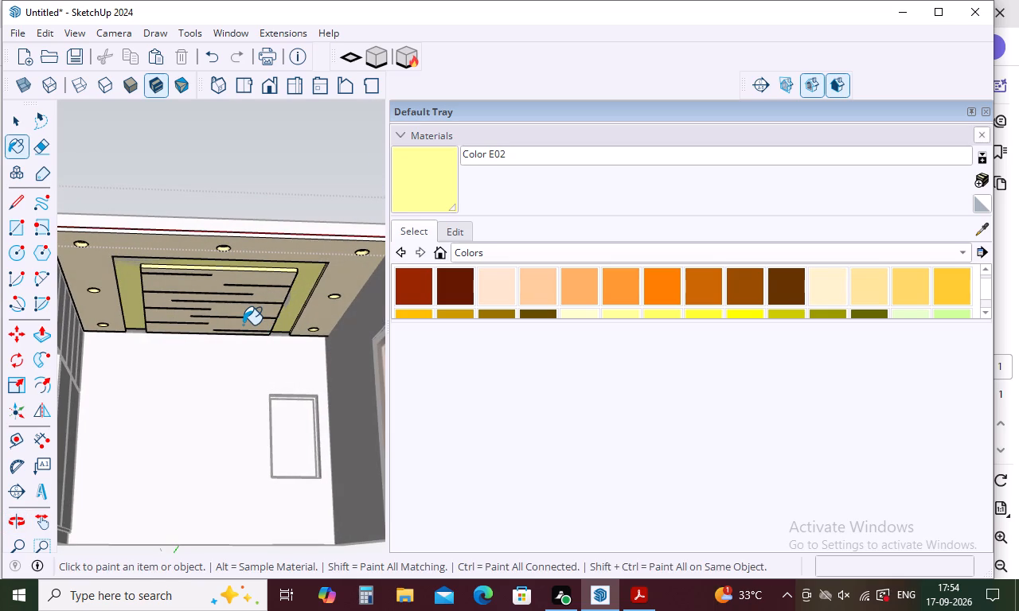
middle_click_drag(243, 325, 231, 267)
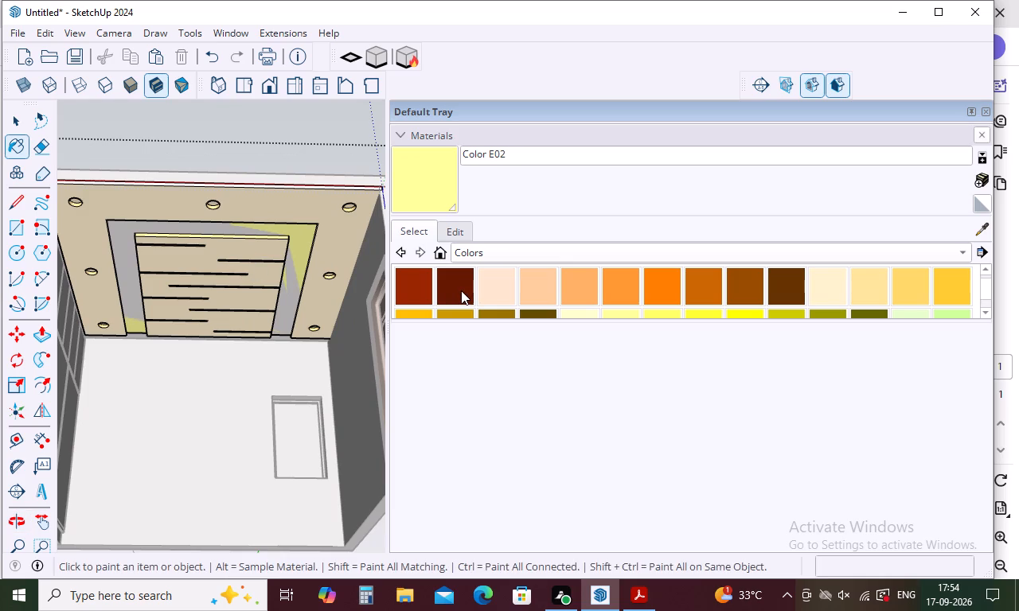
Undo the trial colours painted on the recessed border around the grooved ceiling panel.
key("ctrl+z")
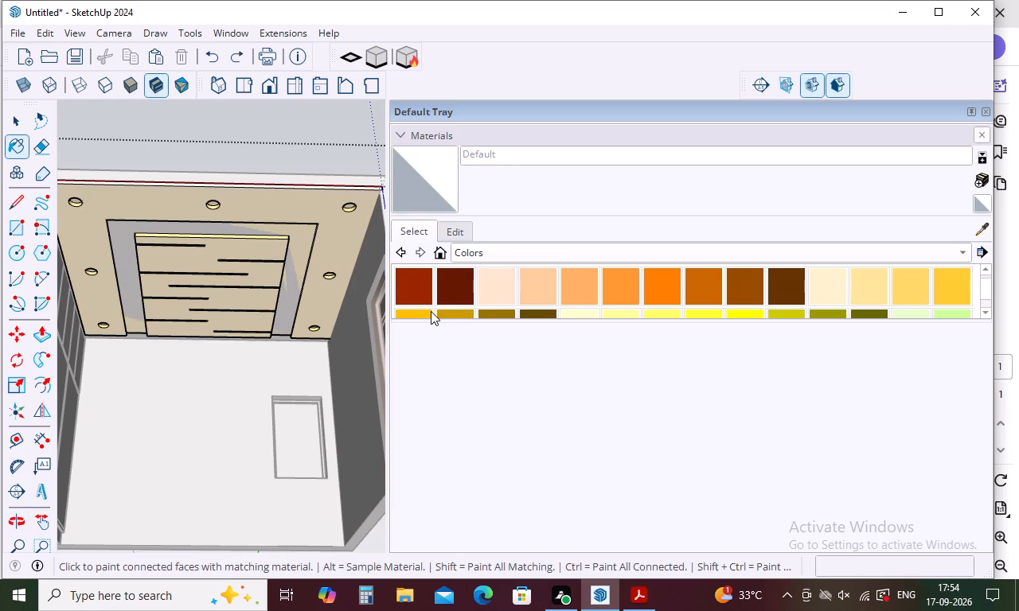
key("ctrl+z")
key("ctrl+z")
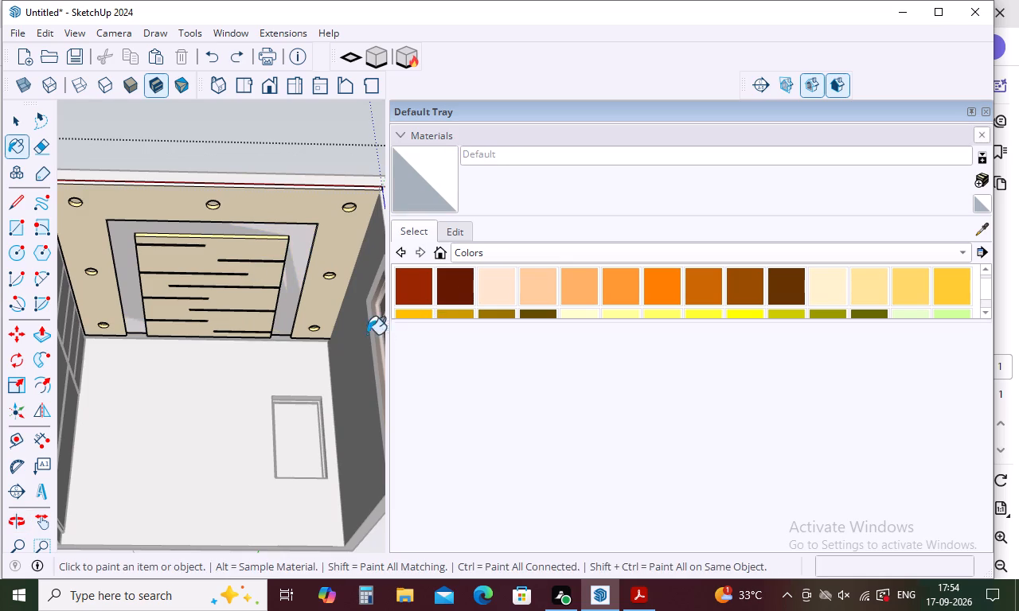
Inspect the false ceiling and the room's outer faces from below, above and all around, and leave the Paint Bucket.
middle_click_drag(346, 337, 332, 317)
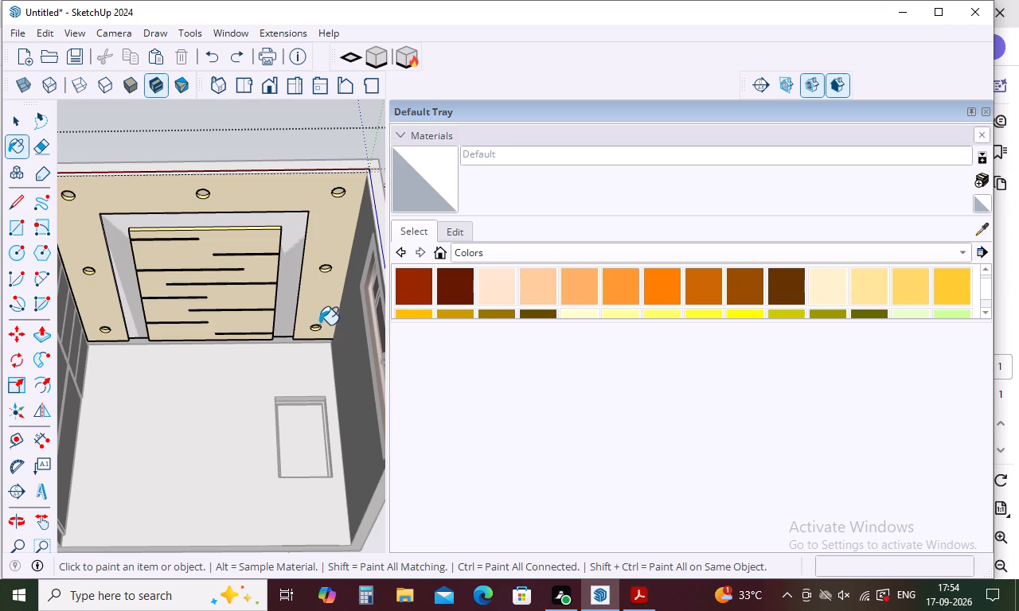
scroll(319, 325, "down", 4)
middle_click_drag(315, 329, 182, 315)
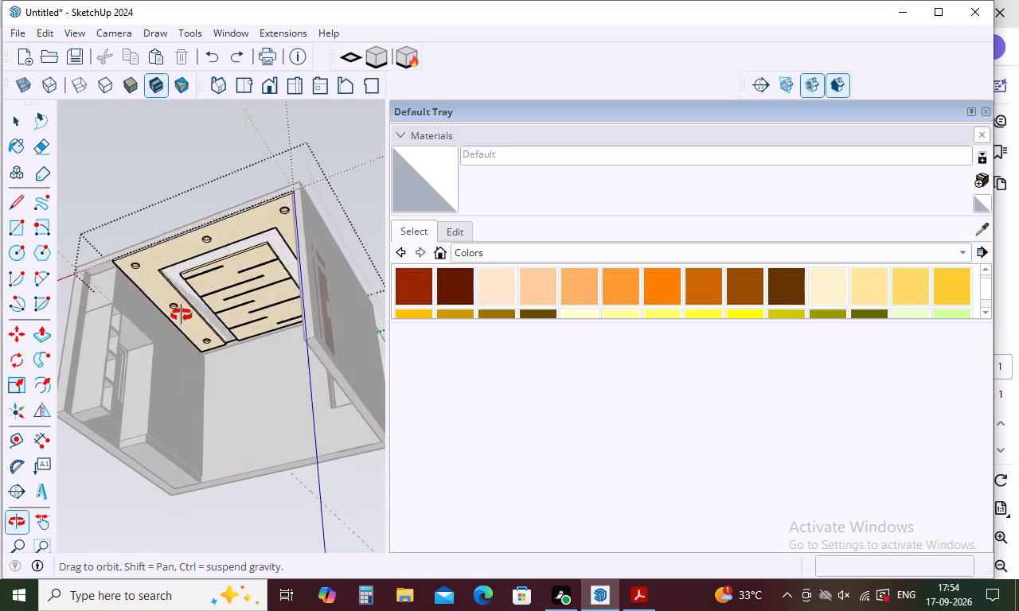
middle_click_drag(182, 315, 290, 196)
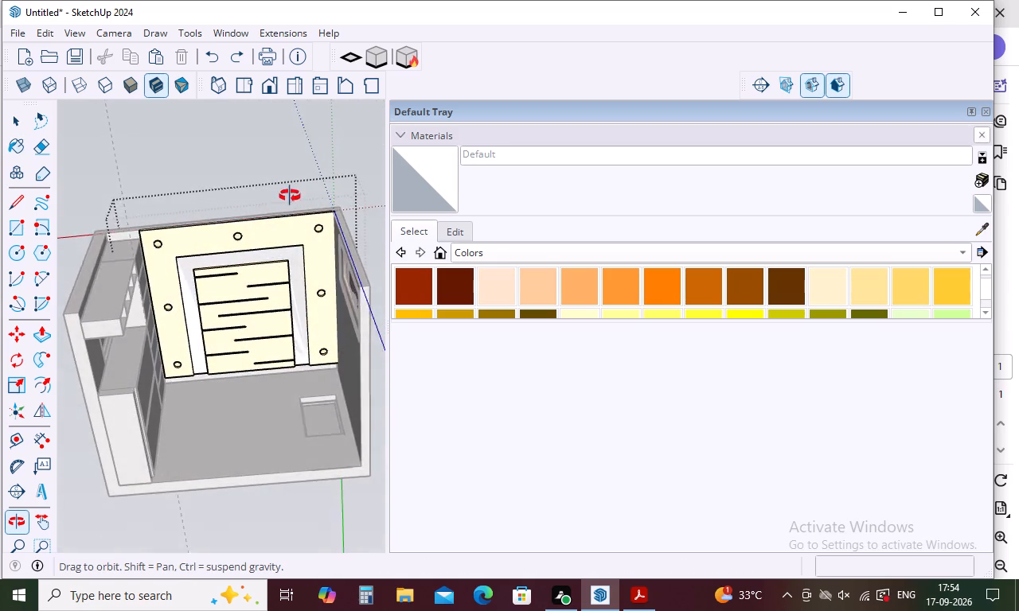
middle_click_drag(290, 196, 121, 411)
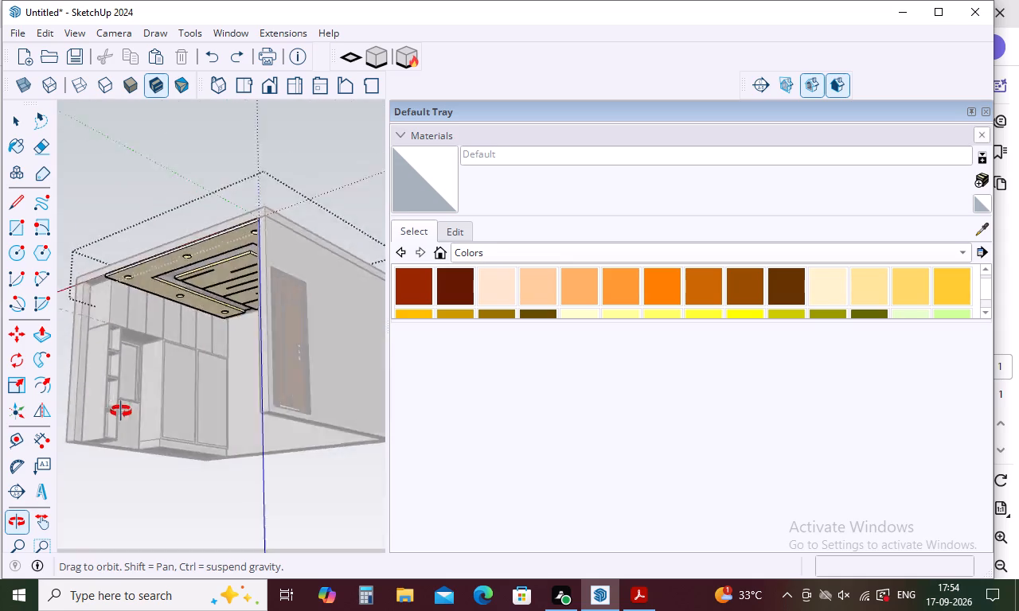
middle_click_drag(121, 411, 314, 105)
middle_click_drag(277, 356, 280, 158)
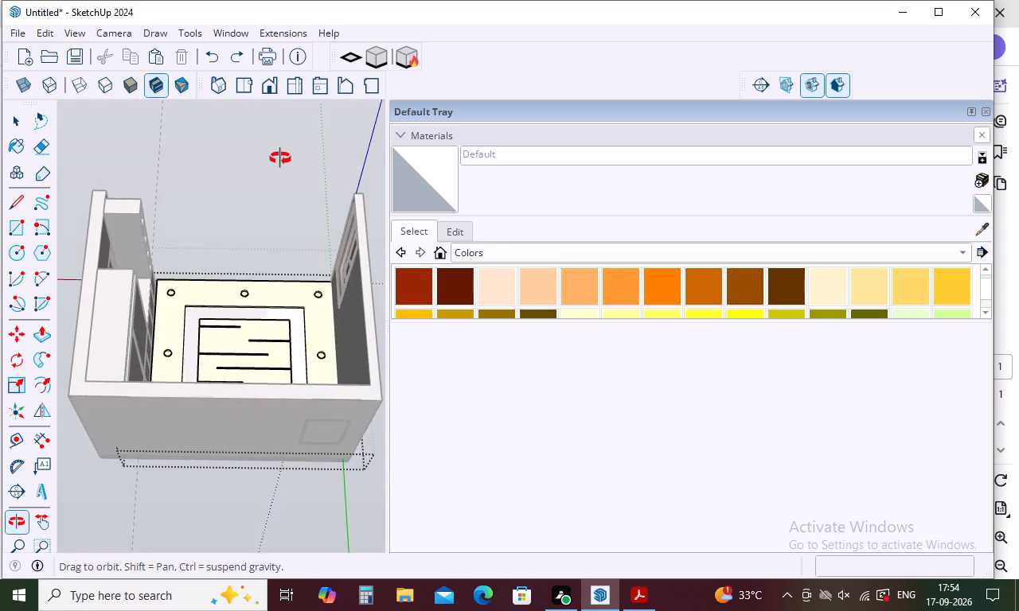
middle_click_drag(280, 158, 280, 165)
middle_click_drag(263, 534, 279, 399)
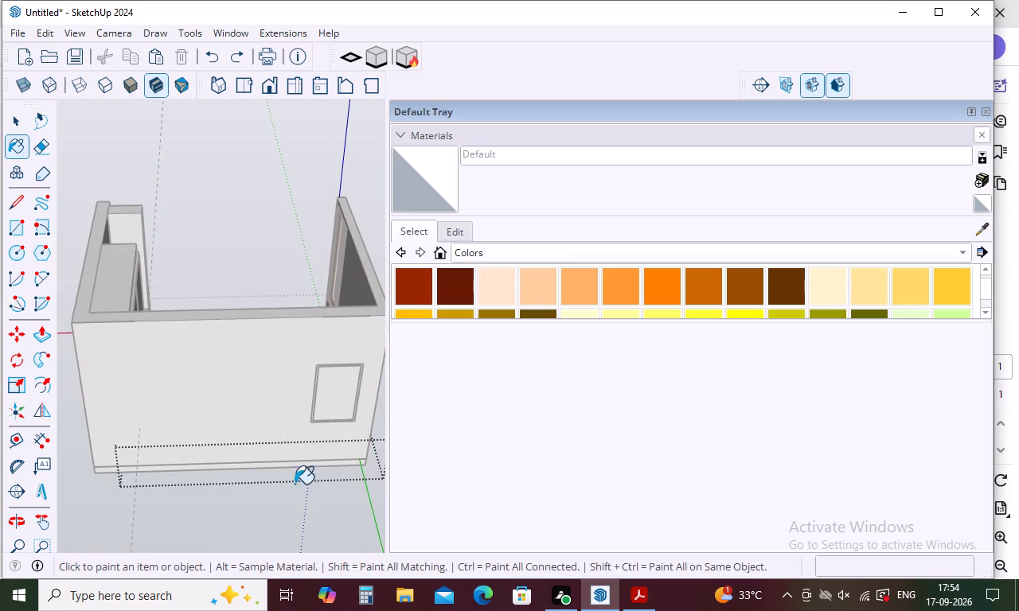
middle_click(295, 484)
middle_click_drag(319, 434, 315, 122)
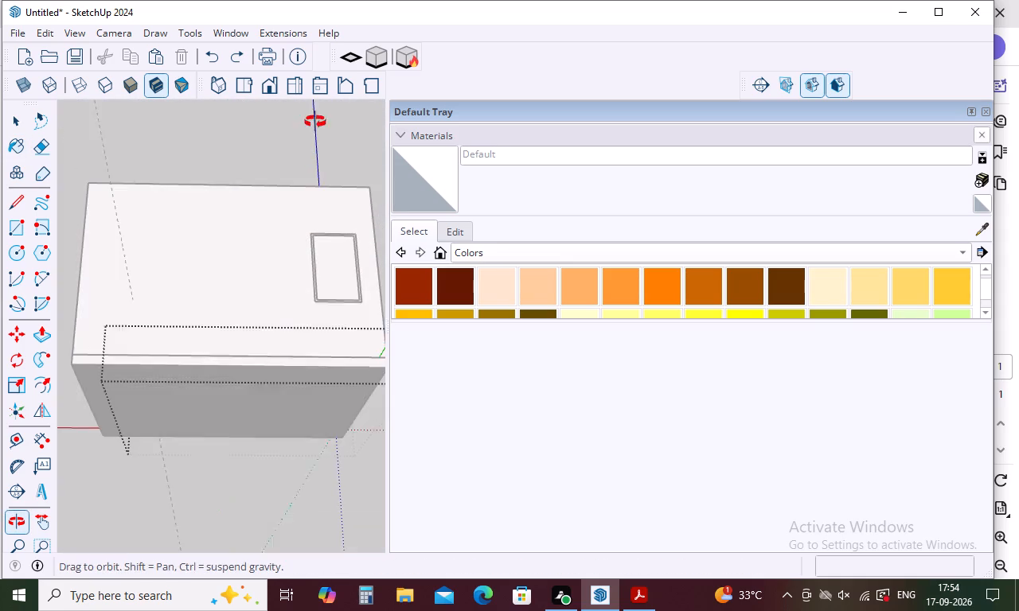
middle_click_drag(315, 122, 315, 115)
middle_click_drag(268, 390, 278, 330)
scroll(278, 330, "up", 1)
middle_click(271, 610)
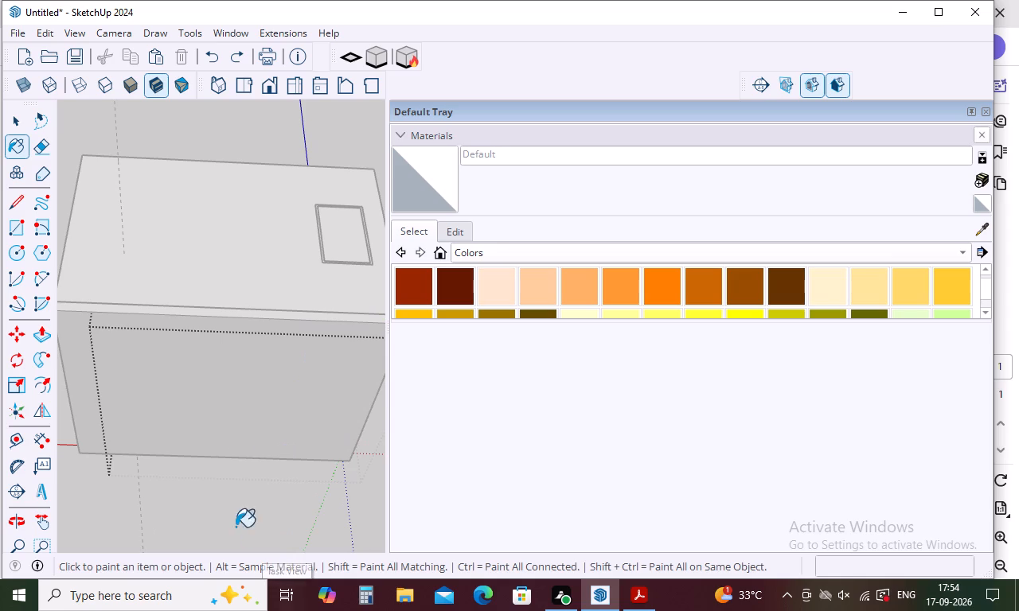
middle_click_drag(223, 425, 392, 376)
middle_click_drag(214, 383, 266, 277)
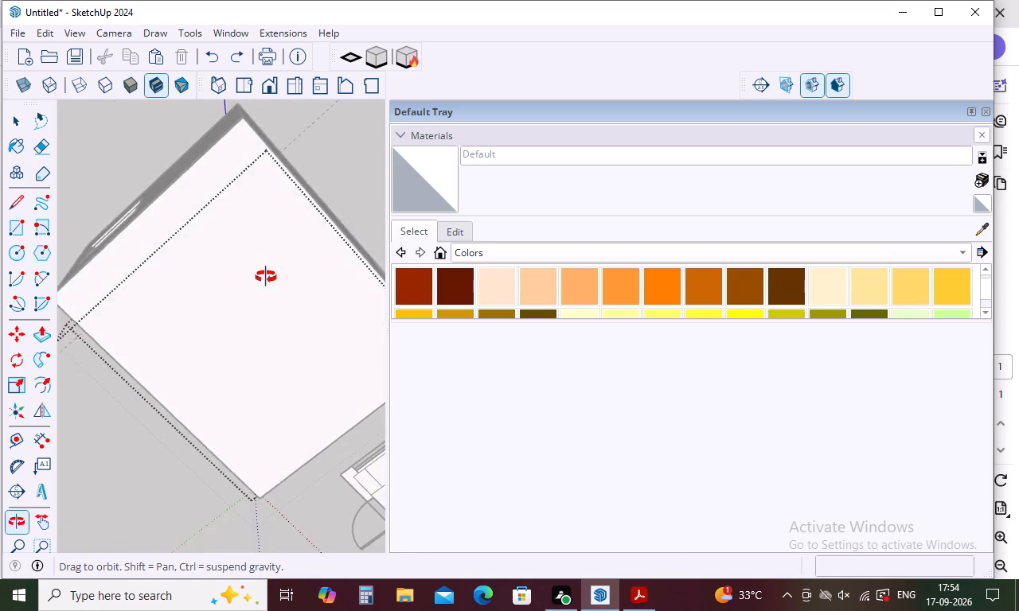
middle_click_drag(266, 277, 520, 451)
middle_click_drag(98, 344, 333, 333)
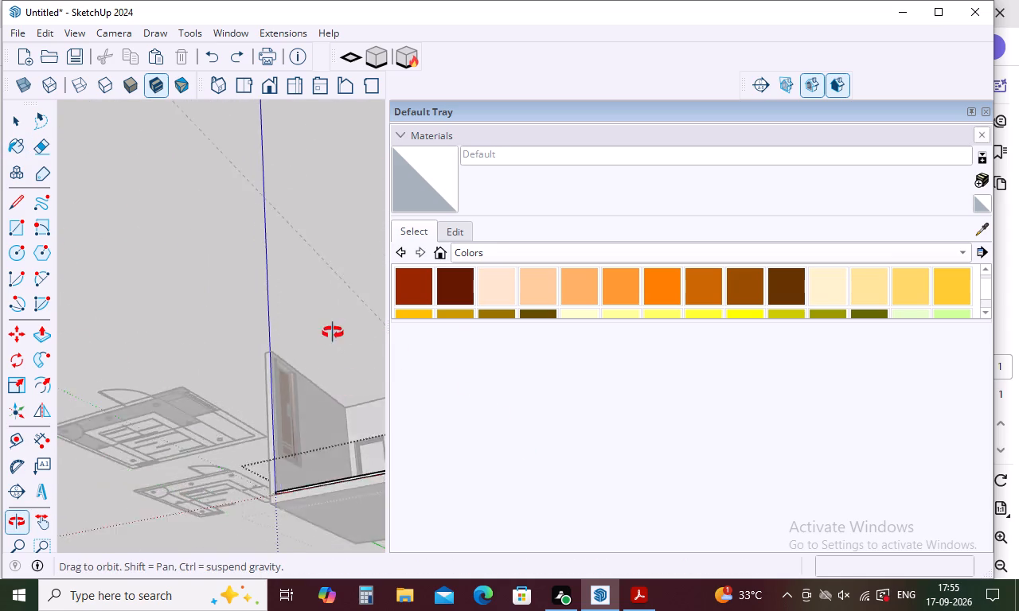
middle_click_drag(333, 333, 318, 249)
middle_click_drag(248, 459, 165, 270)
middle_click_drag(257, 346, 197, 251)
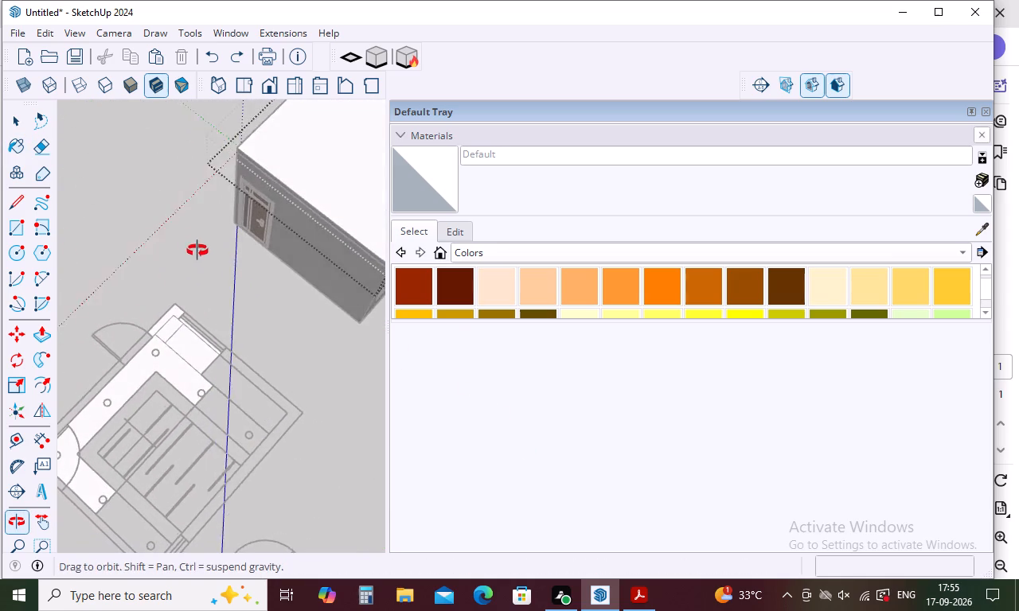
middle_click_drag(197, 251, 176, 220)
middle_click_drag(283, 335, 200, 210)
middle_click_drag(254, 345, 135, 262)
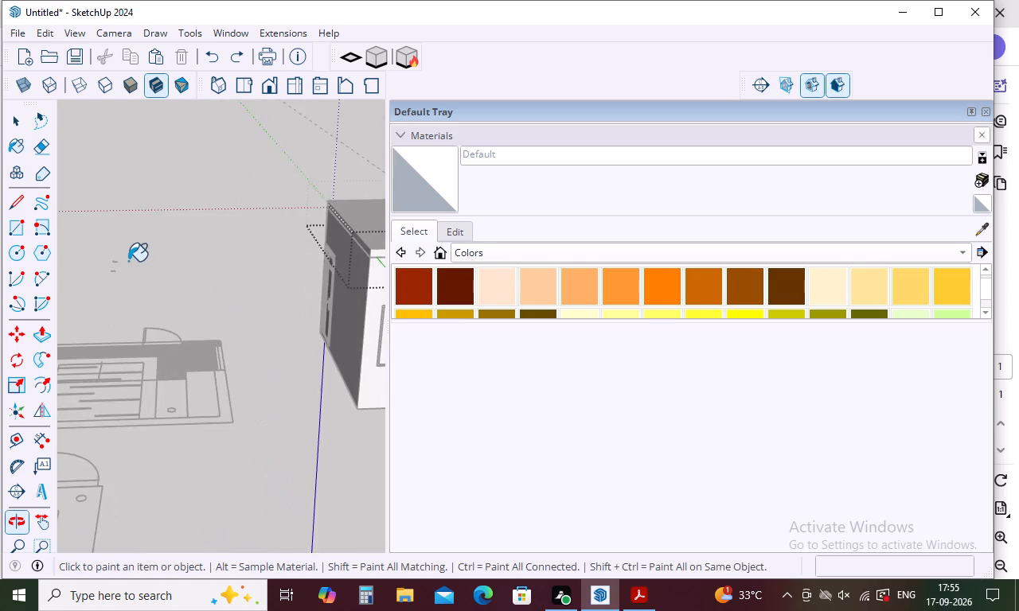
scroll(128, 261, "down", 10)
middle_click_drag(287, 323, 0, 263)
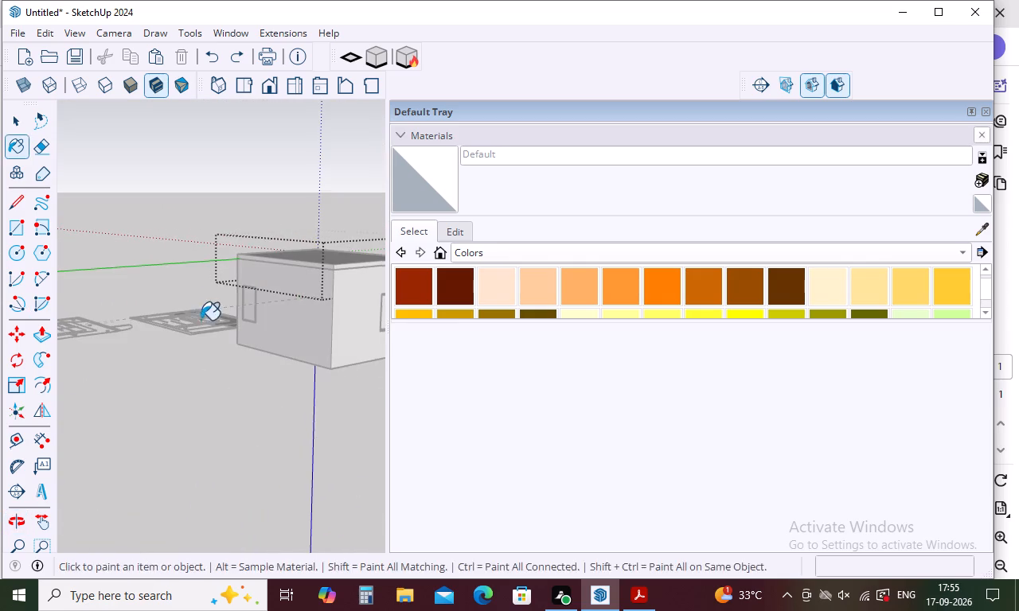
middle_click_drag(201, 320, 0, 306)
middle_click_drag(283, 341, 79, 377)
scroll(204, 321, "down", 4)
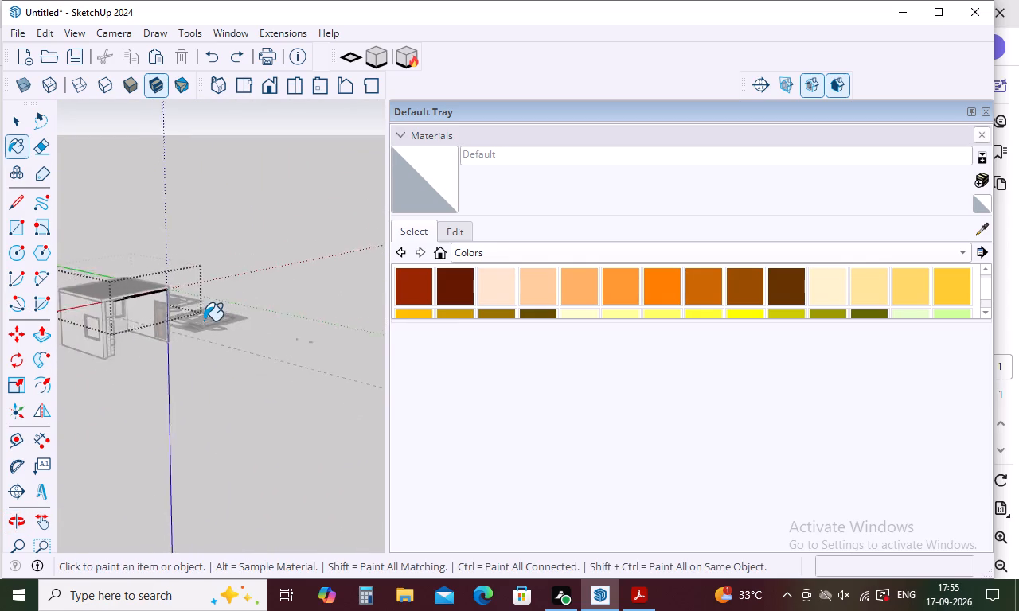
scroll(204, 321, "down", 5)
middle_click_drag(213, 331, 58, 367)
scroll(76, 313, "up", 5)
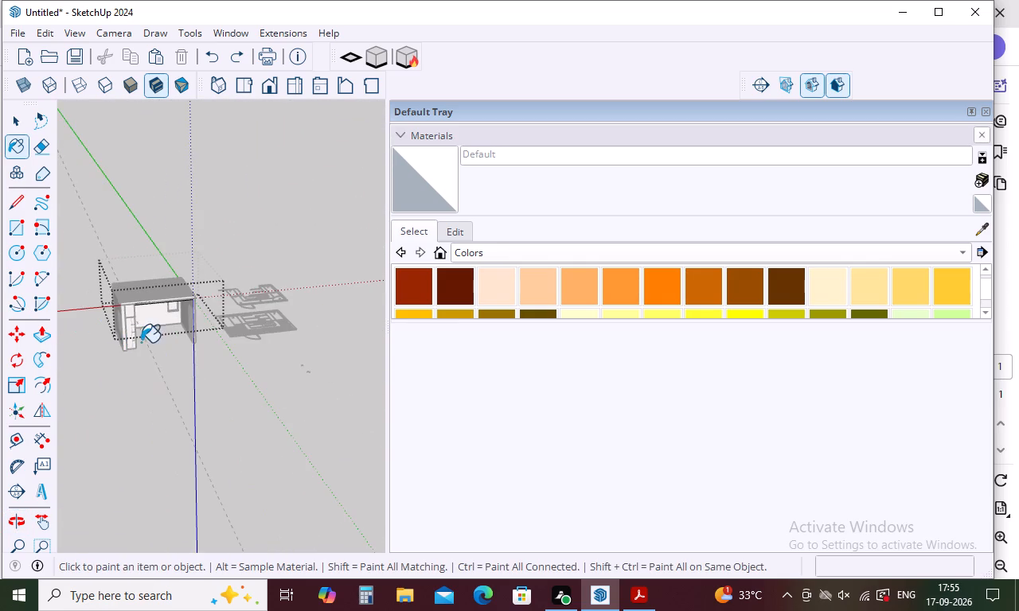
scroll(119, 331, "up", 5)
middle_click_drag(153, 341, 100, 304)
scroll(107, 283, "up", 5)
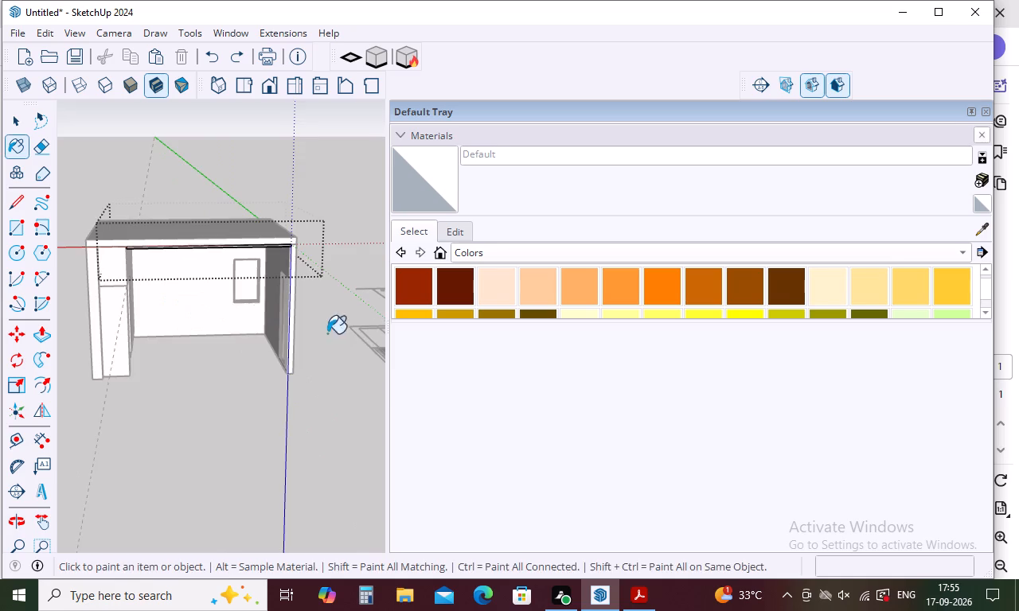
middle_click_drag(327, 333, 364, 348)
key("space")
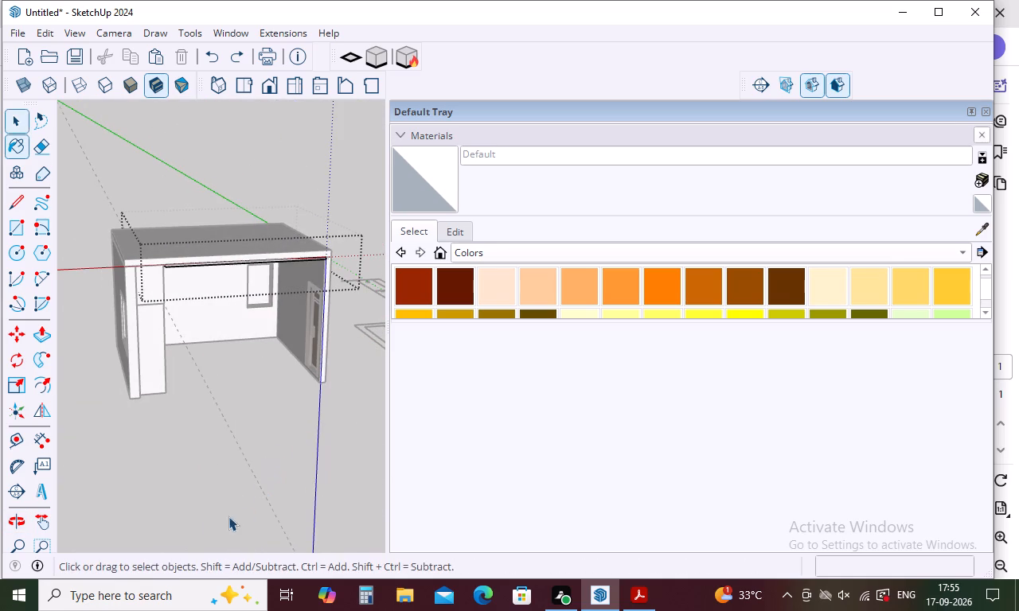
Examine the room's interior, grooved false ceiling and wardrobe side from several viewing angles.
key("Escape")
middle_click_drag(257, 377, 264, 284)
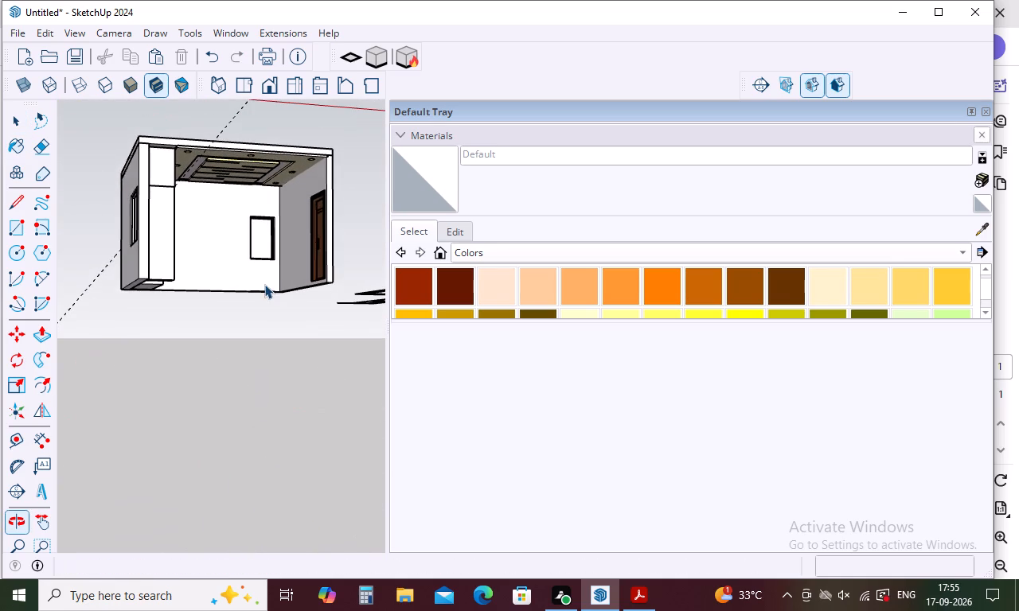
scroll(278, 118, "up", 4)
middle_click_drag(320, 138, 299, 146)
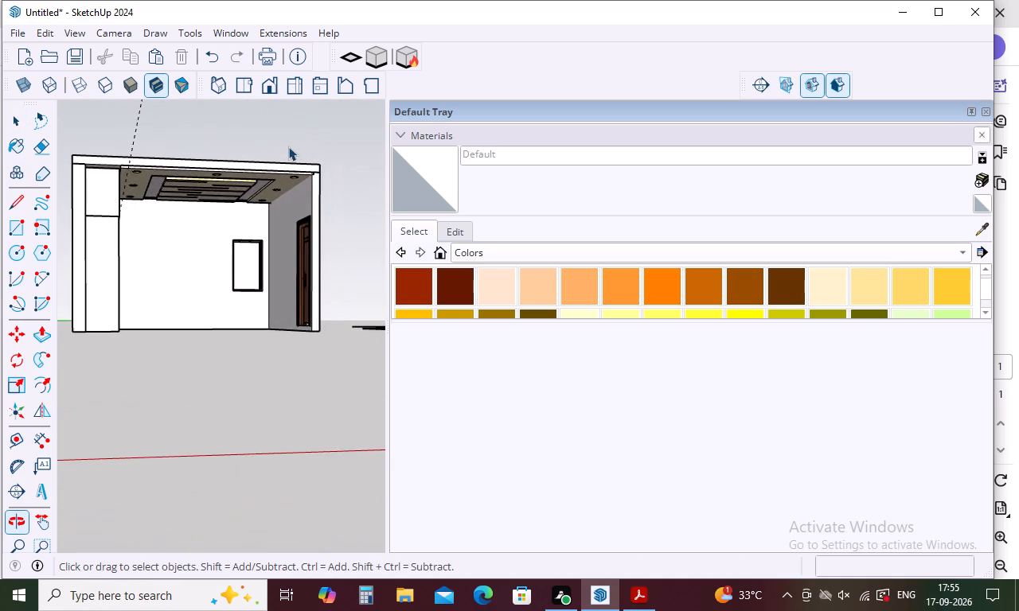
scroll(281, 134, "down", 9)
middle_click_drag(161, 185, 127, 189)
scroll(188, 152, "up", 4)
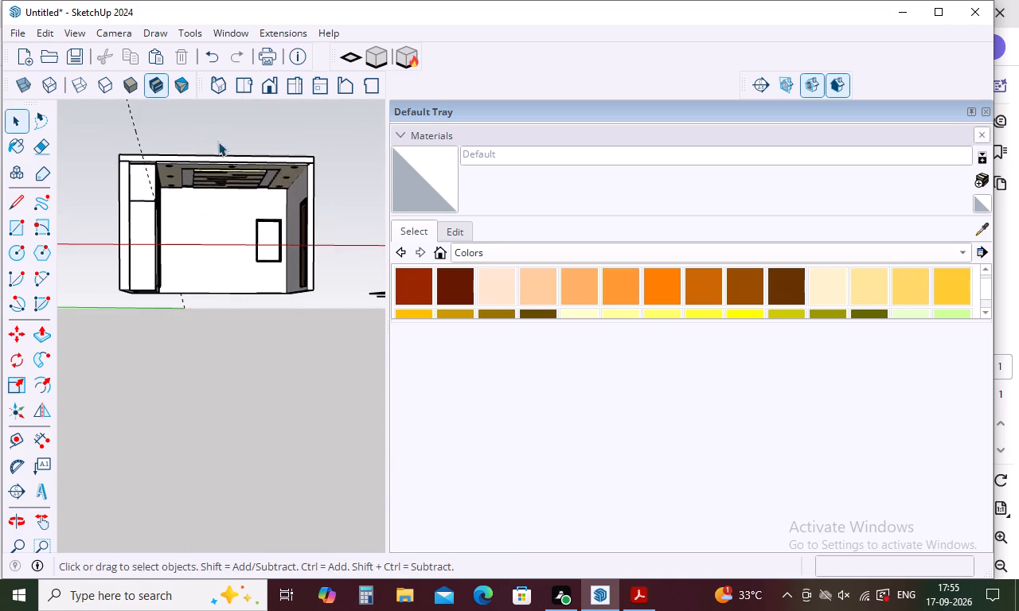
middle_click_drag(249, 185, 276, 100)
scroll(230, 187, "up", 13)
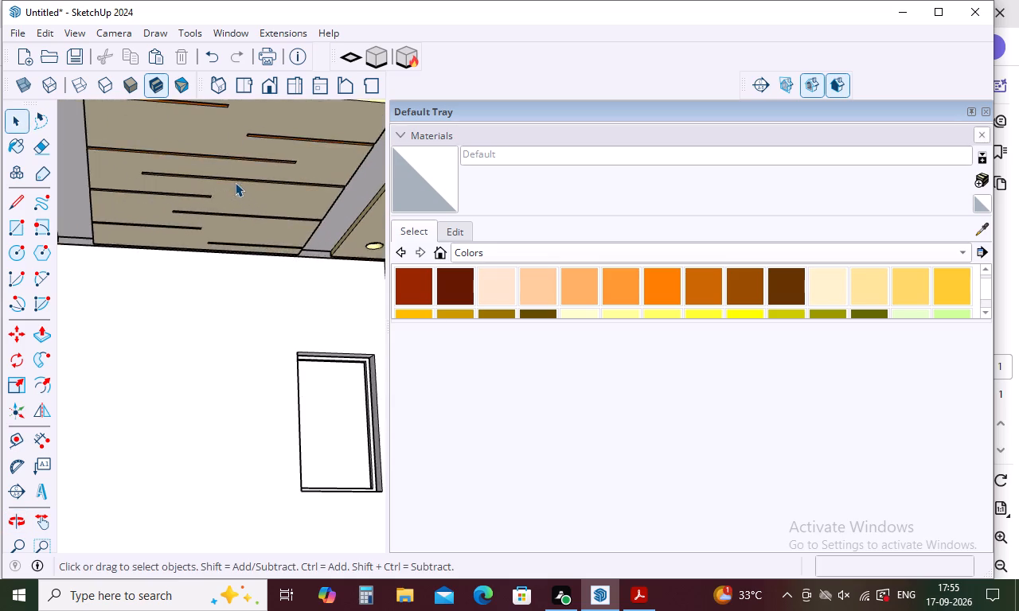
scroll(235, 182, "up", 4)
scroll(235, 181, "down", 9)
middle_click_drag(247, 199, 250, 253)
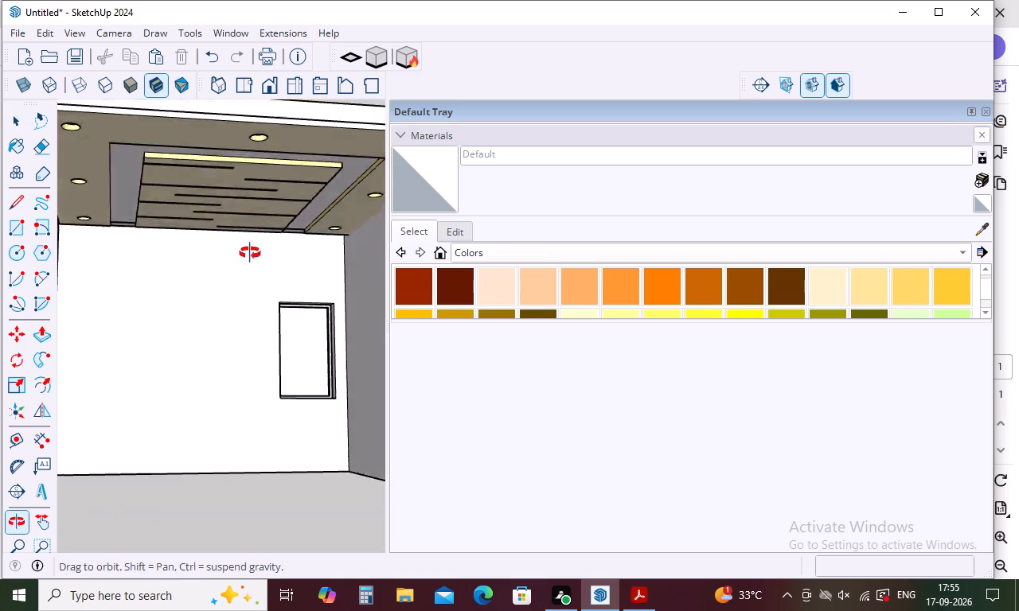
middle_click_drag(250, 253, 250, 259)
scroll(247, 209, "down", 13)
middle_click_drag(310, 251, 310, 254)
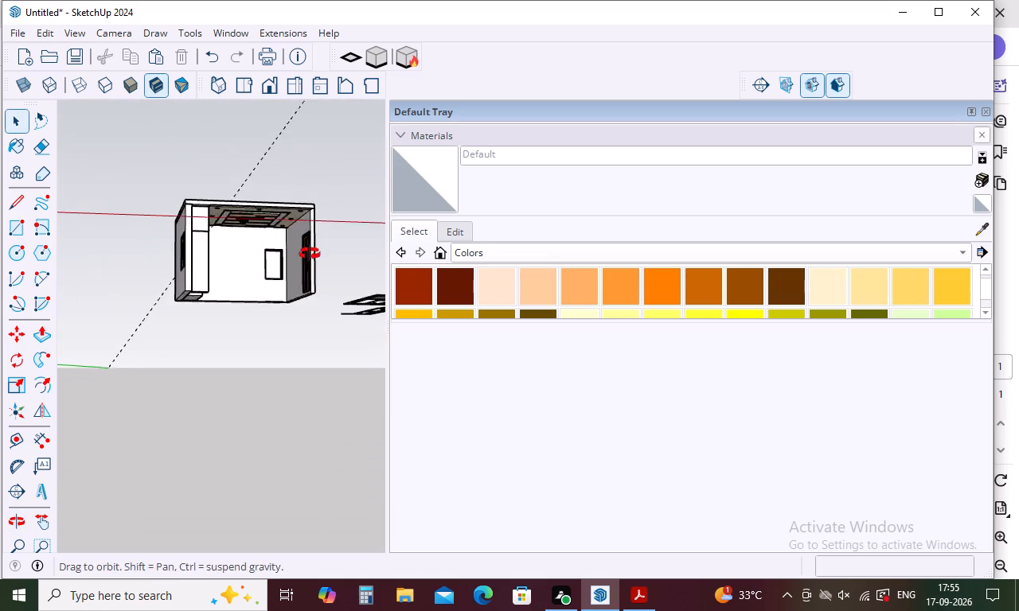
middle_click_drag(310, 254, 233, 280)
scroll(10, 278, "up", 4)
scroll(132, 258, "up", 4)
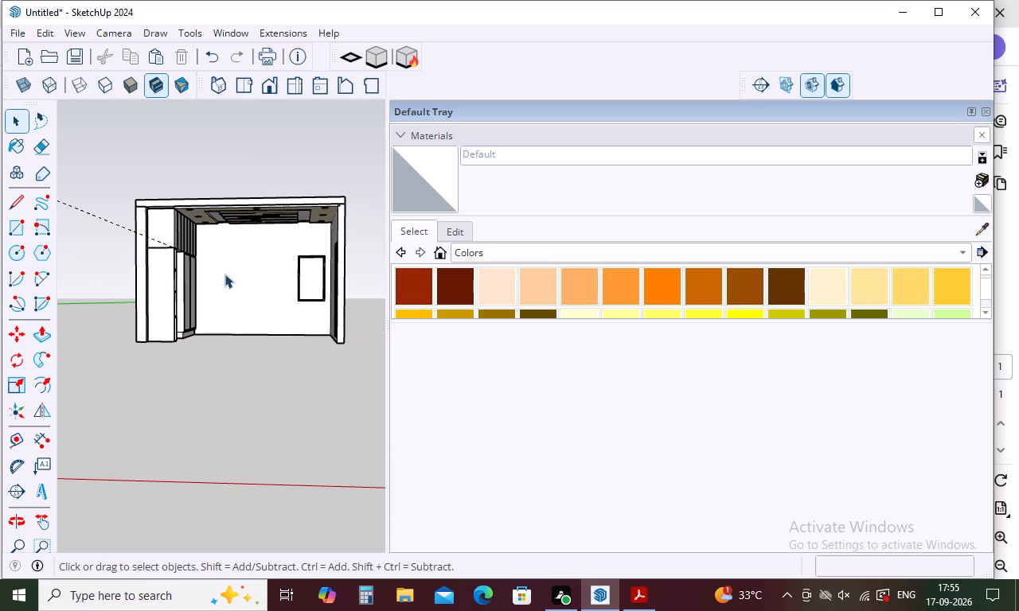
scroll(310, 220, "up", 4)
scroll(322, 243, "down", 4)
scroll(128, 247, "up", 5)
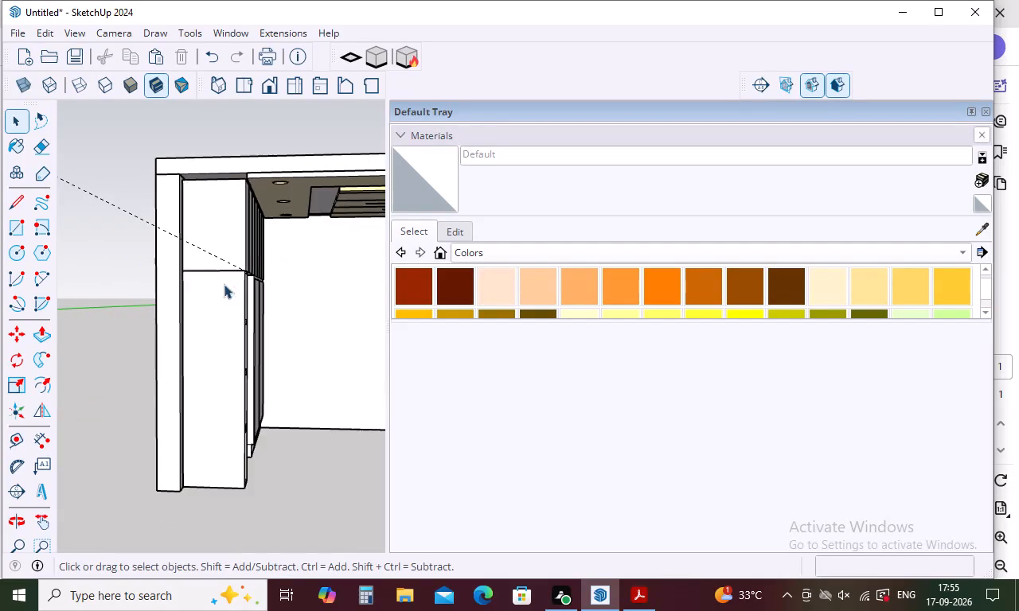
scroll(227, 277, "down", 4)
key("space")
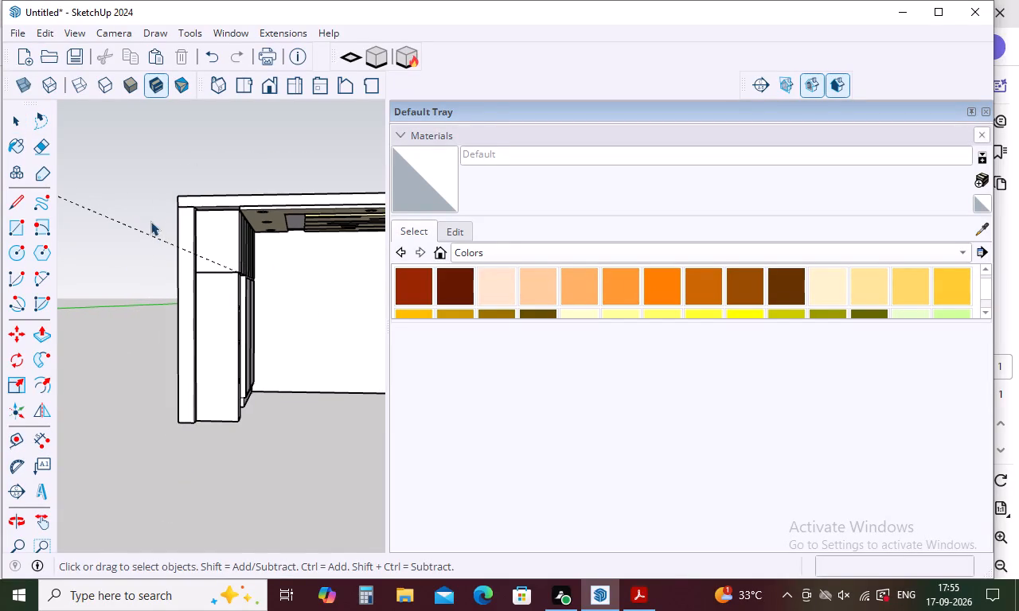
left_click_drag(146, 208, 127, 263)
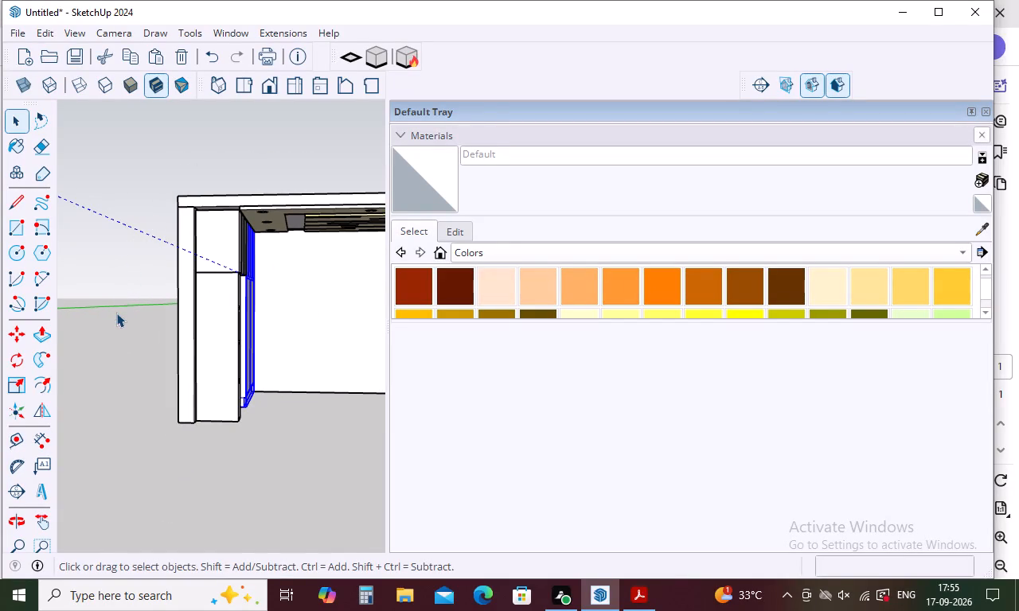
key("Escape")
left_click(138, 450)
Open the overhead cabinet above the open-shelf unit for editing and choose Color C07 as the paint.
middle_click_drag(292, 358, 157, 391)
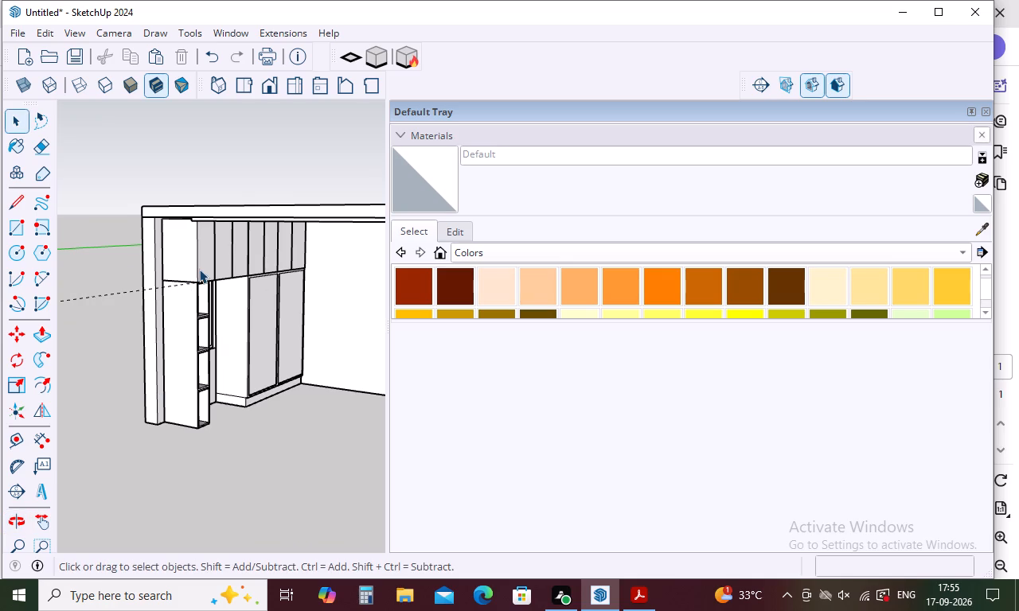
double_click(199, 269)
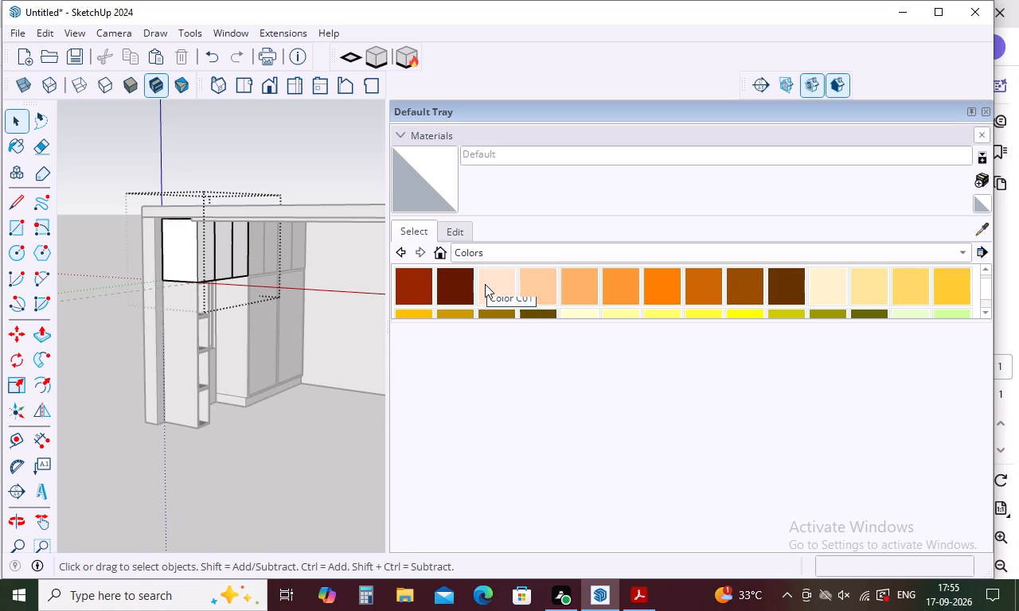
scroll(798, 282, "down", 4)
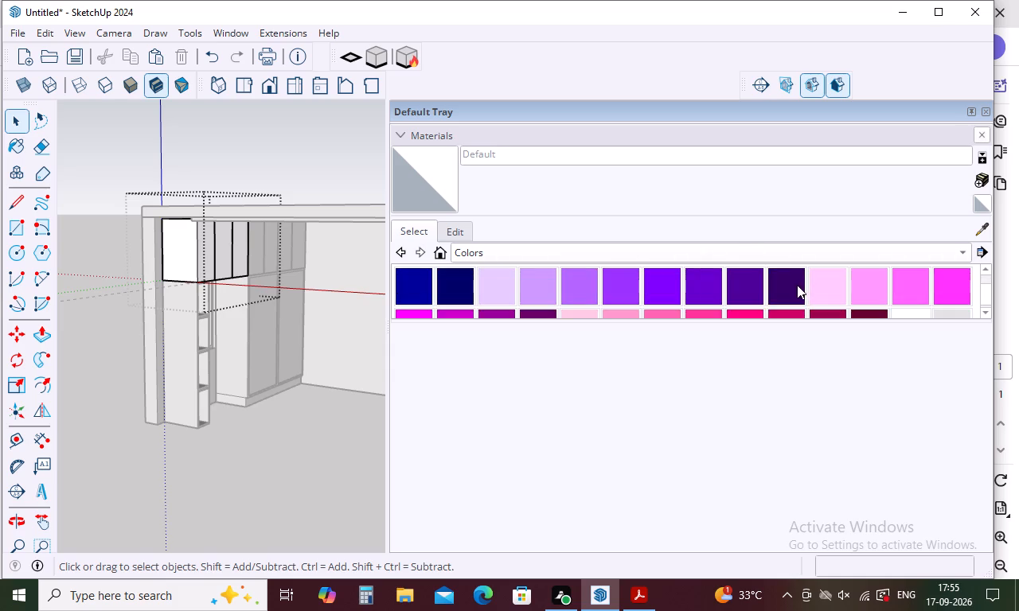
scroll(797, 285, "down", 9)
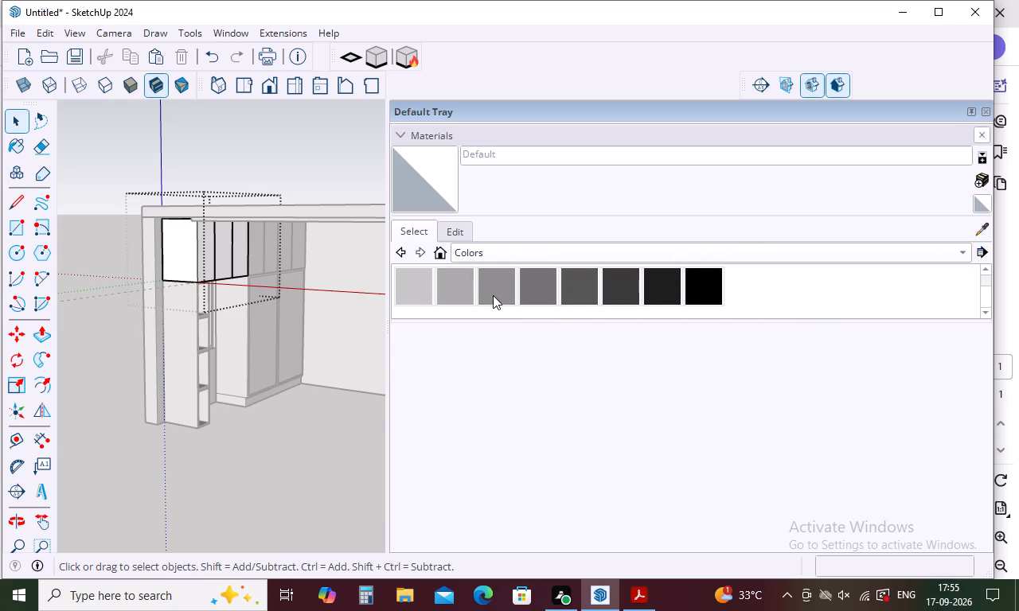
scroll(487, 294, "up", 8)
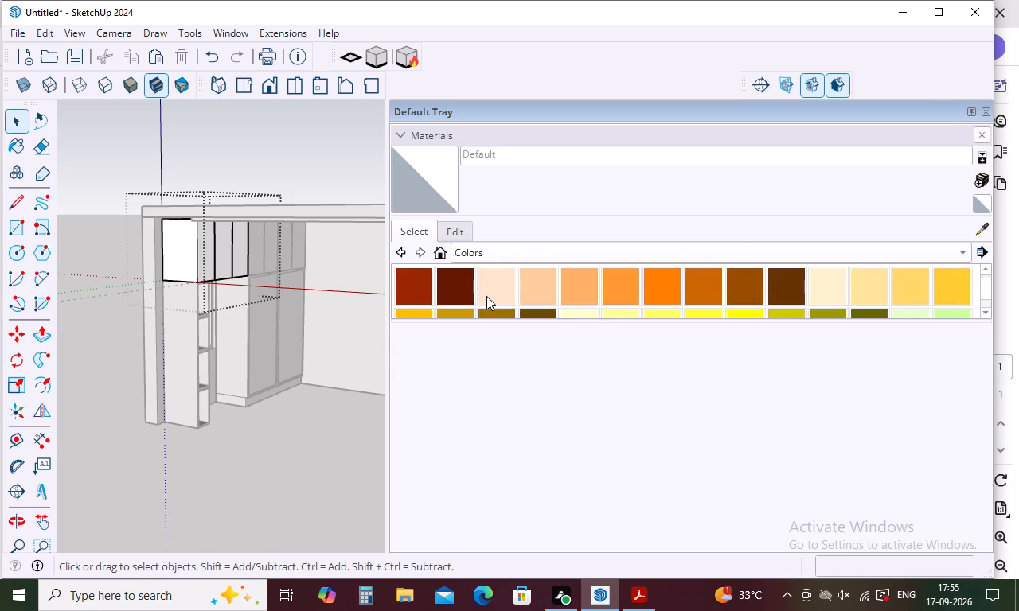
scroll(486, 296, "up", 2)
scroll(486, 296, "down", 4)
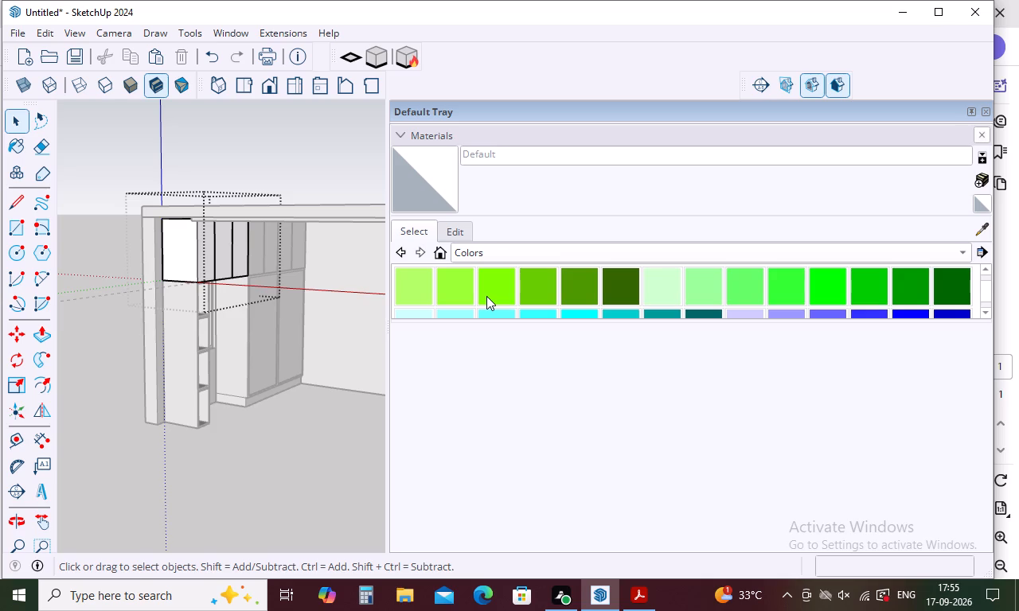
scroll(538, 297, "down", 4)
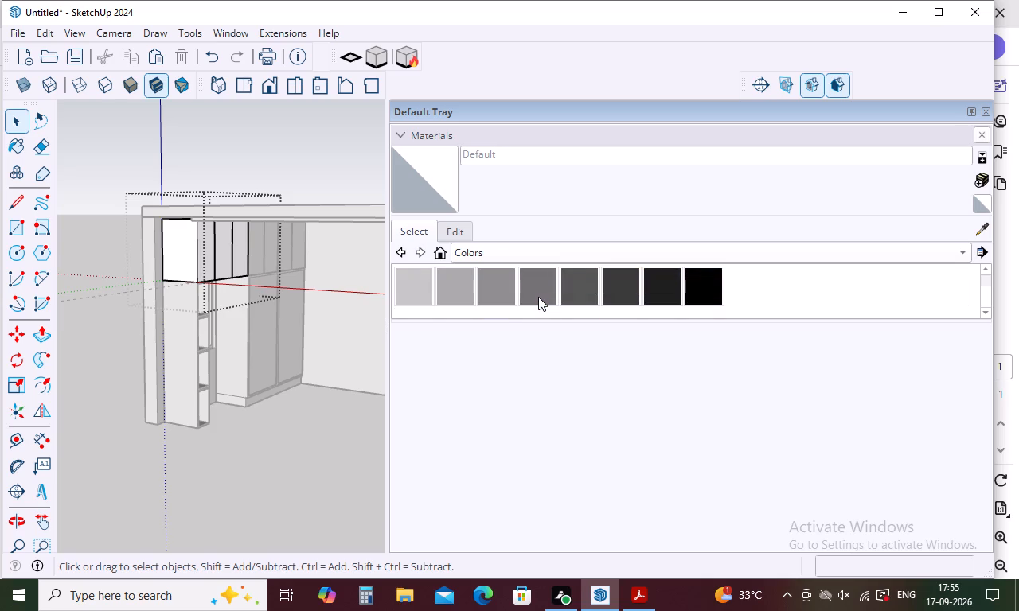
scroll(541, 297, "down", 4)
scroll(642, 301, "up", 6)
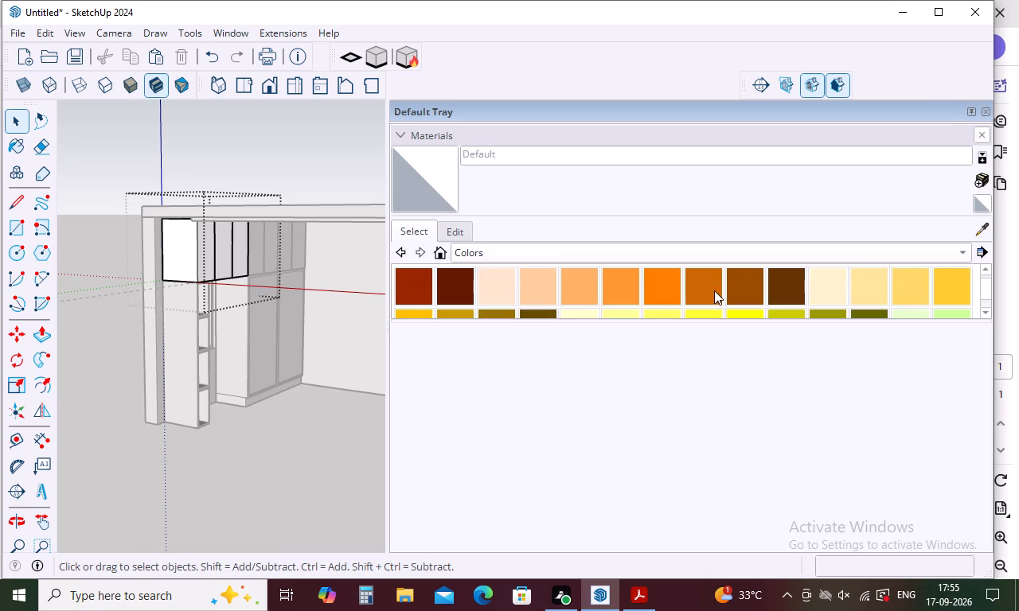
left_click(759, 283)
middle_click_drag(280, 251, 278, 253)
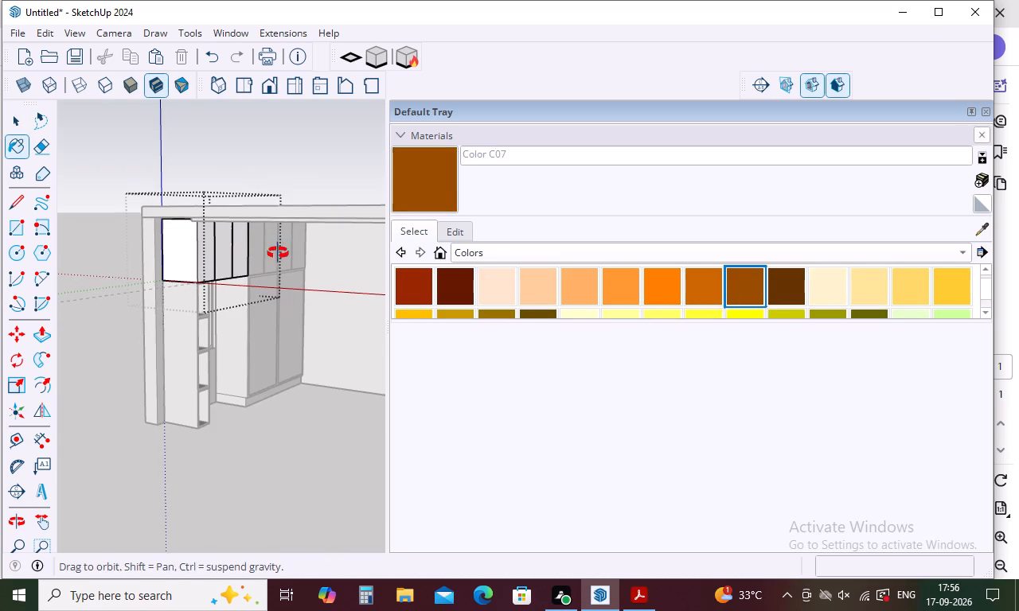
middle_click_drag(278, 253, 169, 243)
scroll(200, 242, "up", 15)
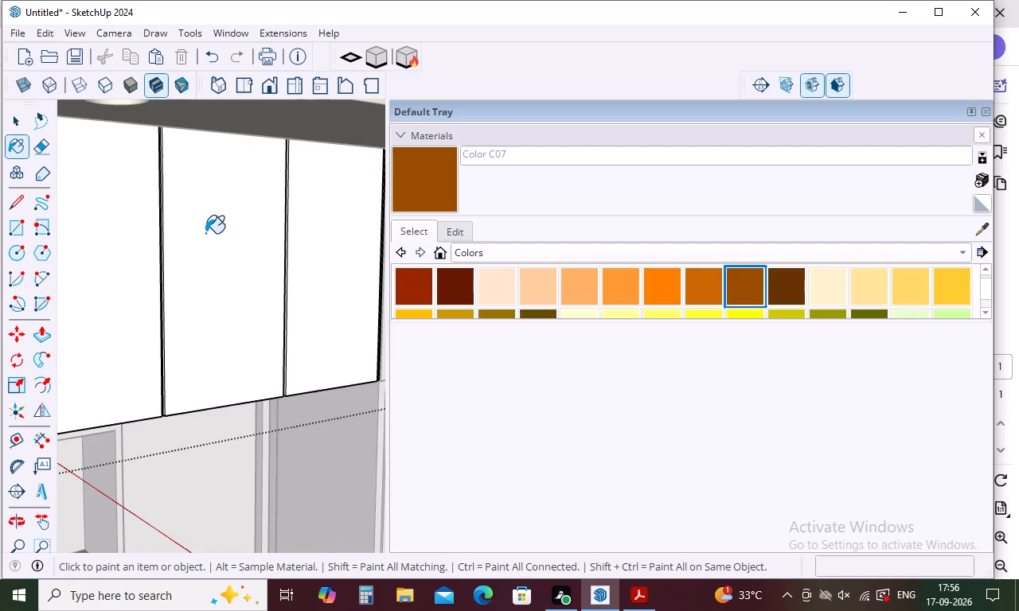
scroll(201, 235, "up", 9)
scroll(139, 255, "up", 5)
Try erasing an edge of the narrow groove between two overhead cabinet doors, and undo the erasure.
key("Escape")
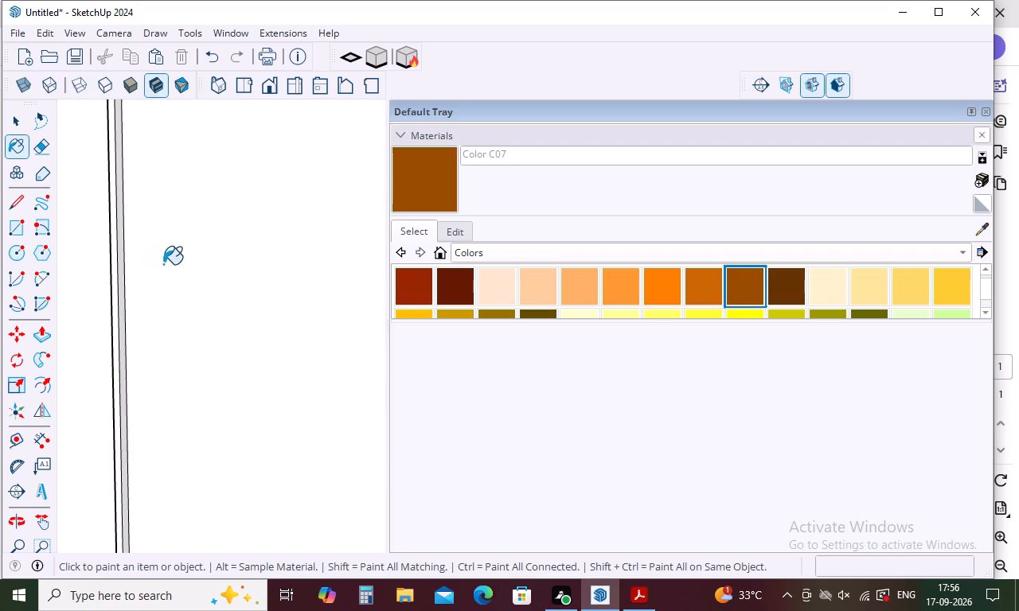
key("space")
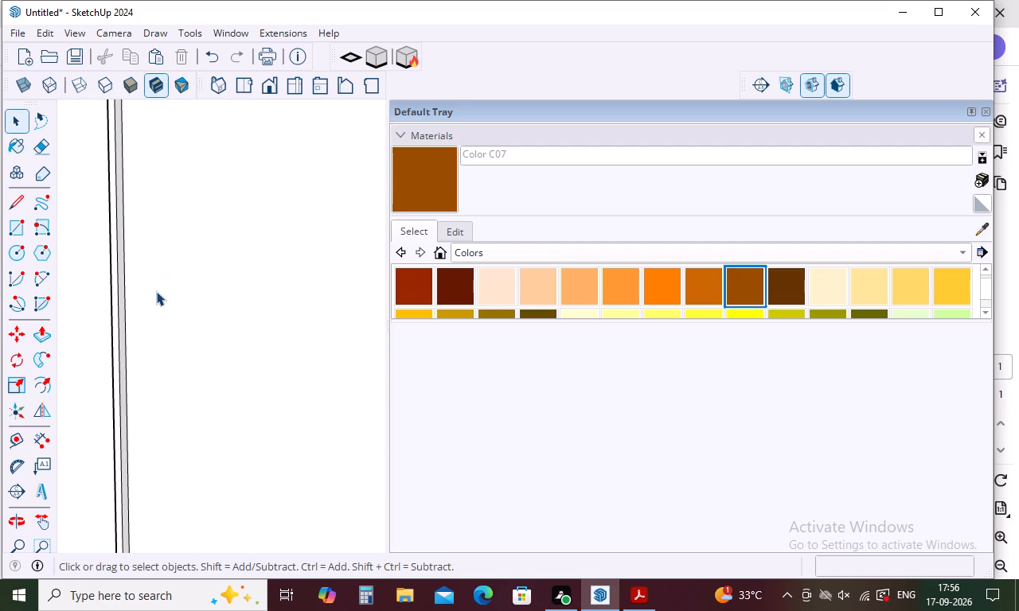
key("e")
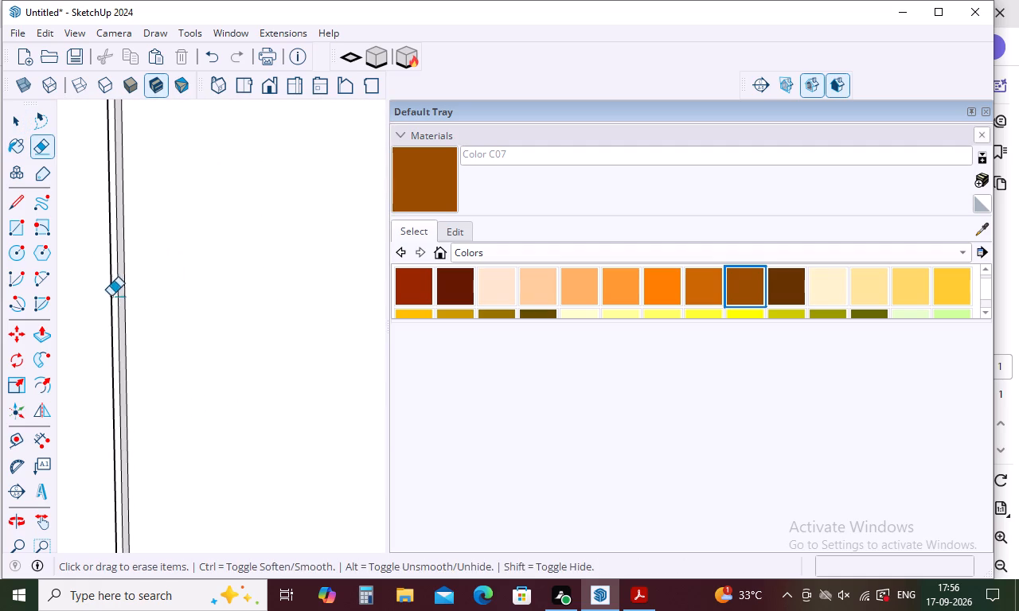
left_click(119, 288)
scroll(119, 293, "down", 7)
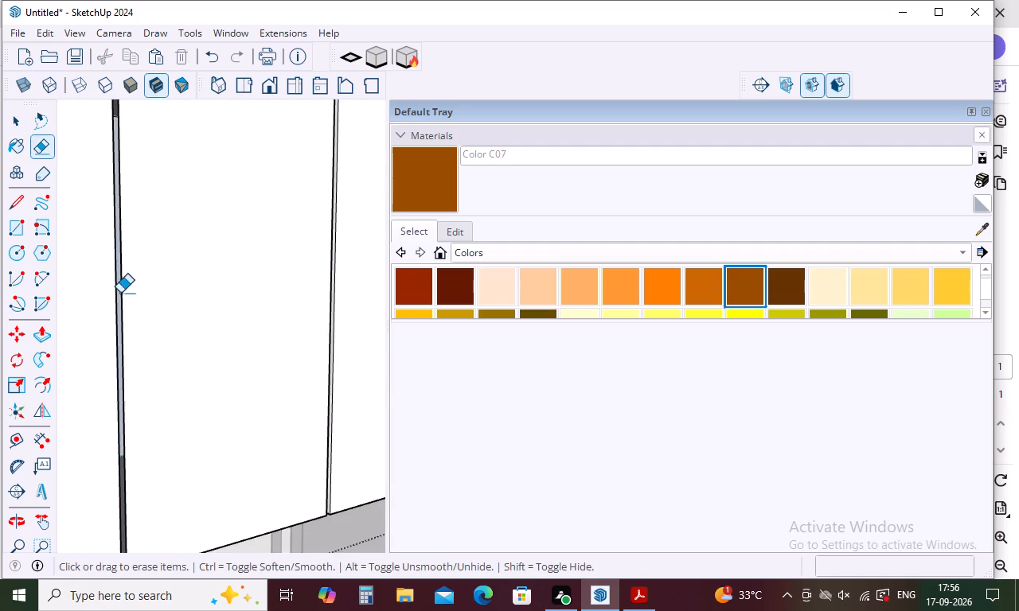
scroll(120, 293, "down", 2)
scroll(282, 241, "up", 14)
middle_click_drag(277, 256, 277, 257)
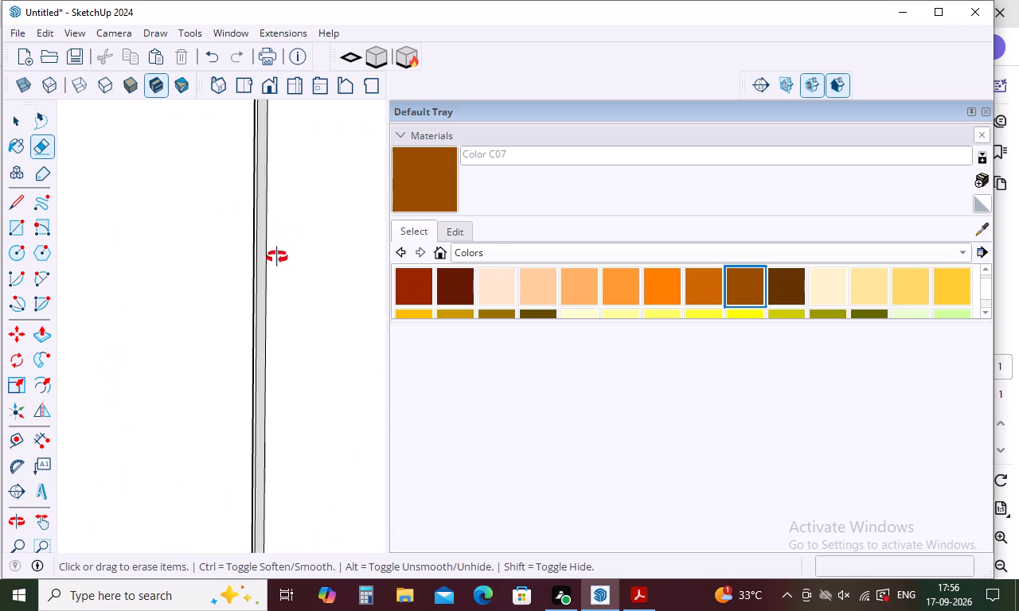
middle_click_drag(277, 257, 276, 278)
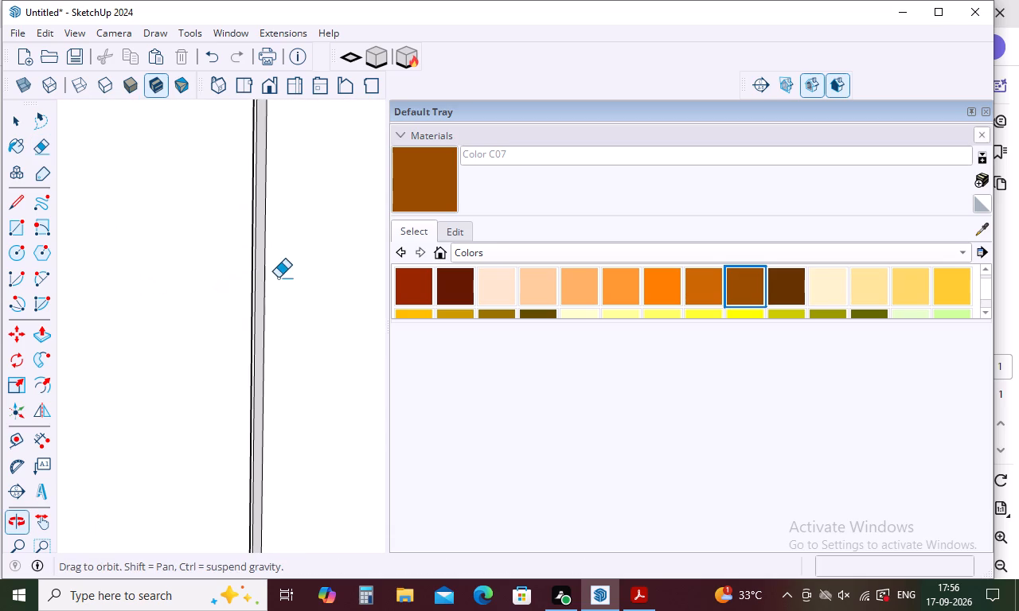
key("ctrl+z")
Paint the back and both side faces of the narrow groove between two overhead cabinet doors with Color C07.
scroll(275, 268, "down", 11)
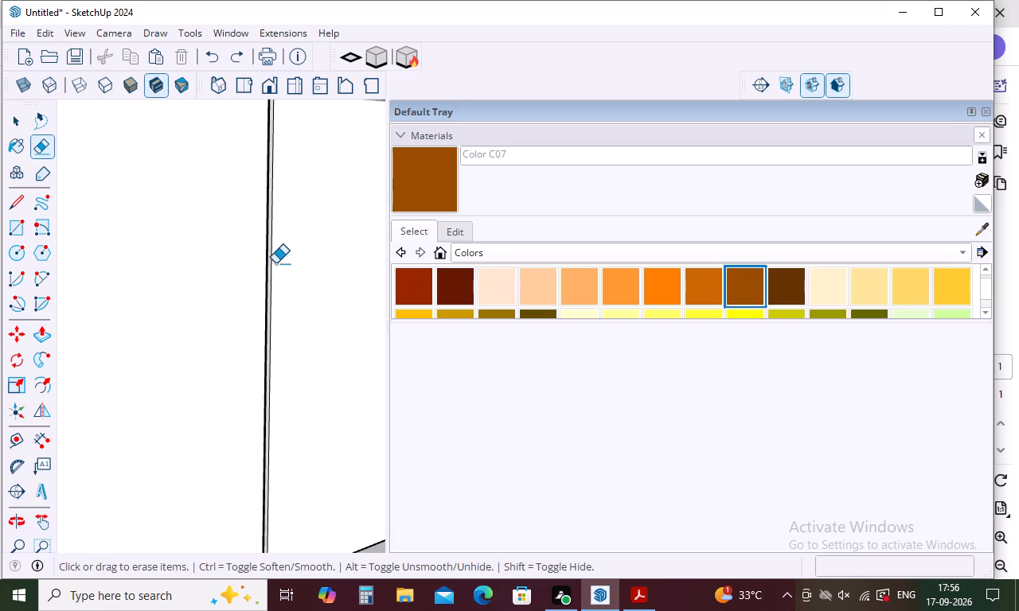
scroll(275, 263, "down", 9)
scroll(192, 305, "up", 15)
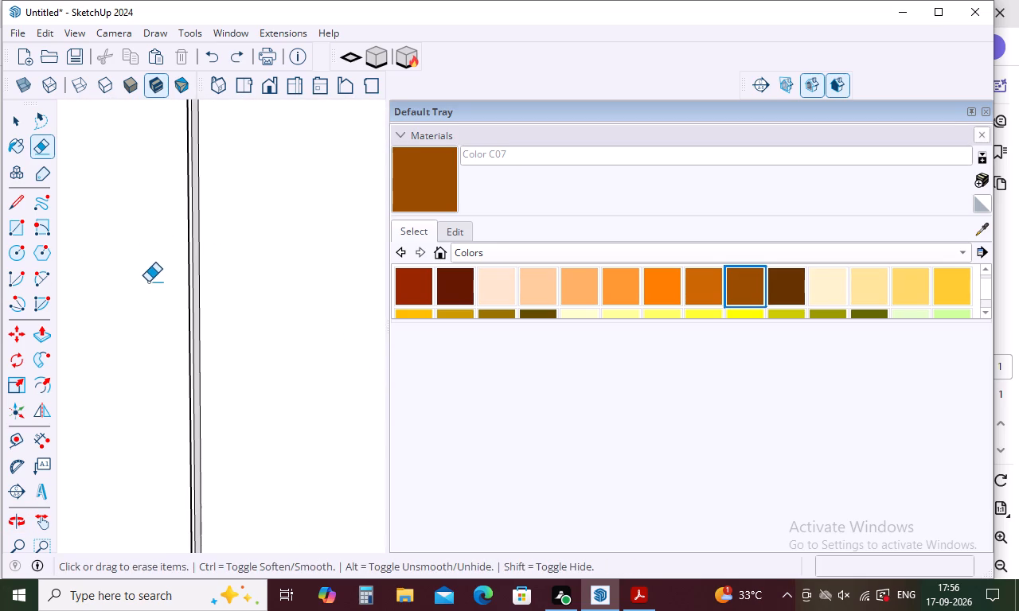
left_click(742, 289)
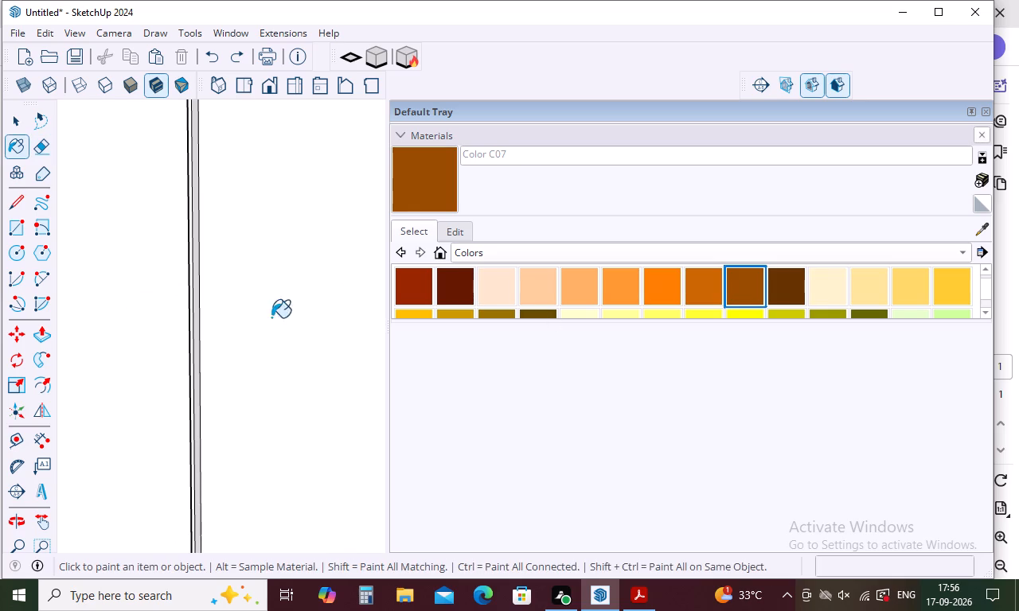
left_click(191, 291)
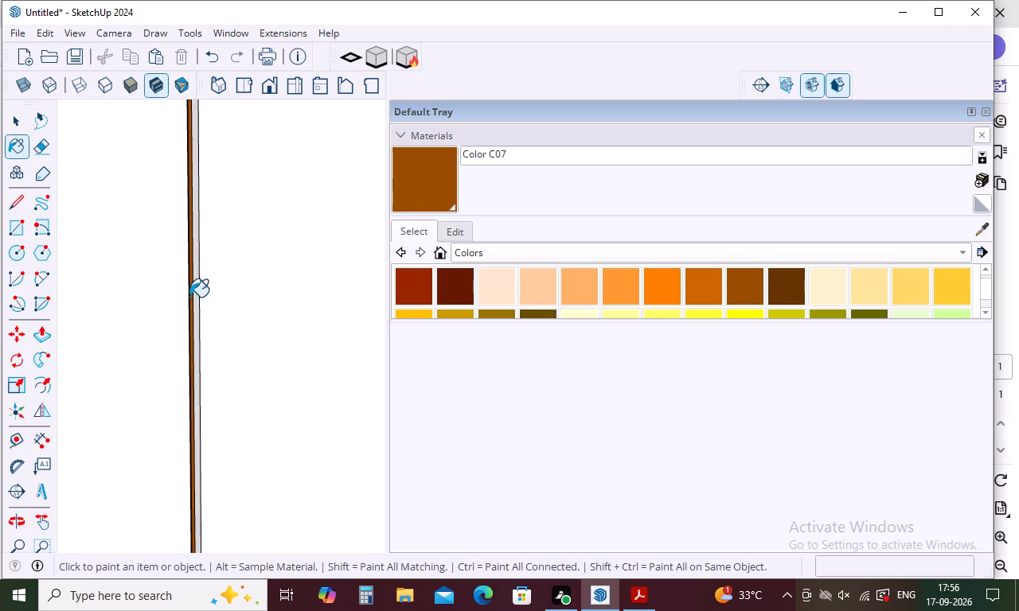
left_click(194, 288)
middle_click_drag(200, 290, 182, 294)
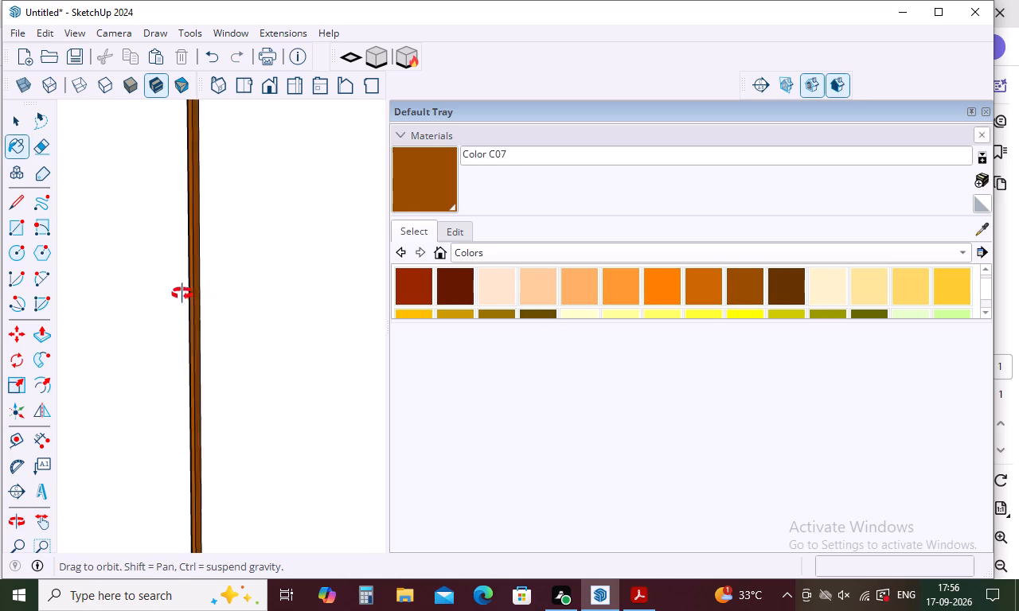
middle_click_drag(182, 294, 0, 321)
middle_click_drag(208, 302, 164, 329)
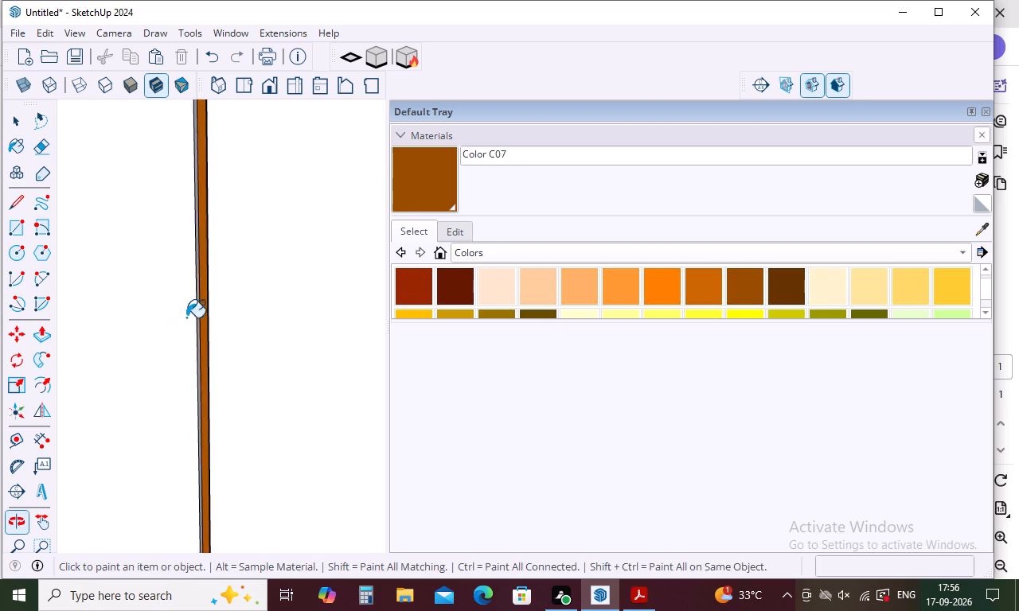
scroll(201, 307, "up", 4)
left_click(197, 310)
scroll(194, 283, "down", 8)
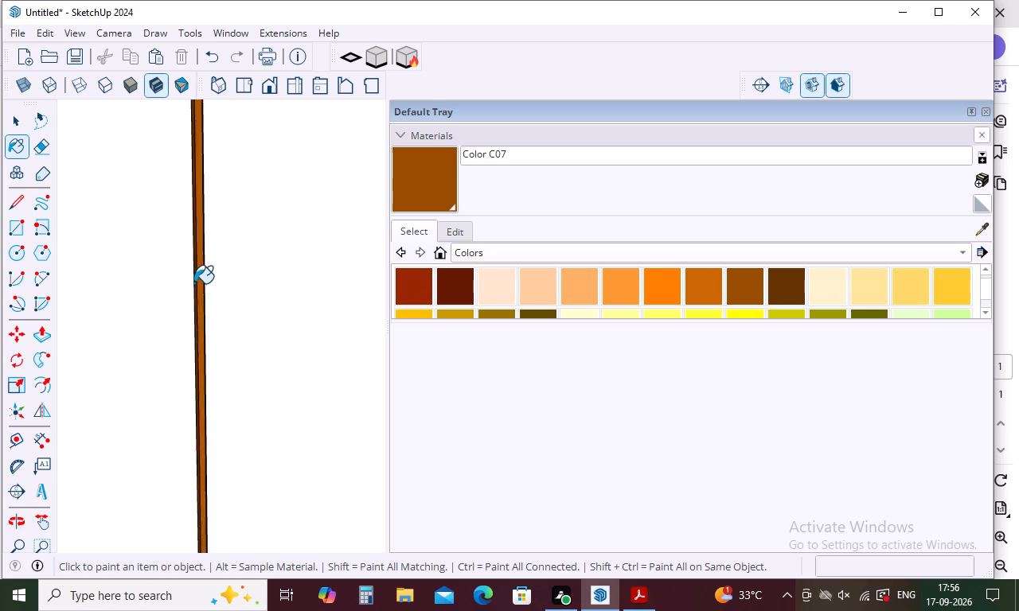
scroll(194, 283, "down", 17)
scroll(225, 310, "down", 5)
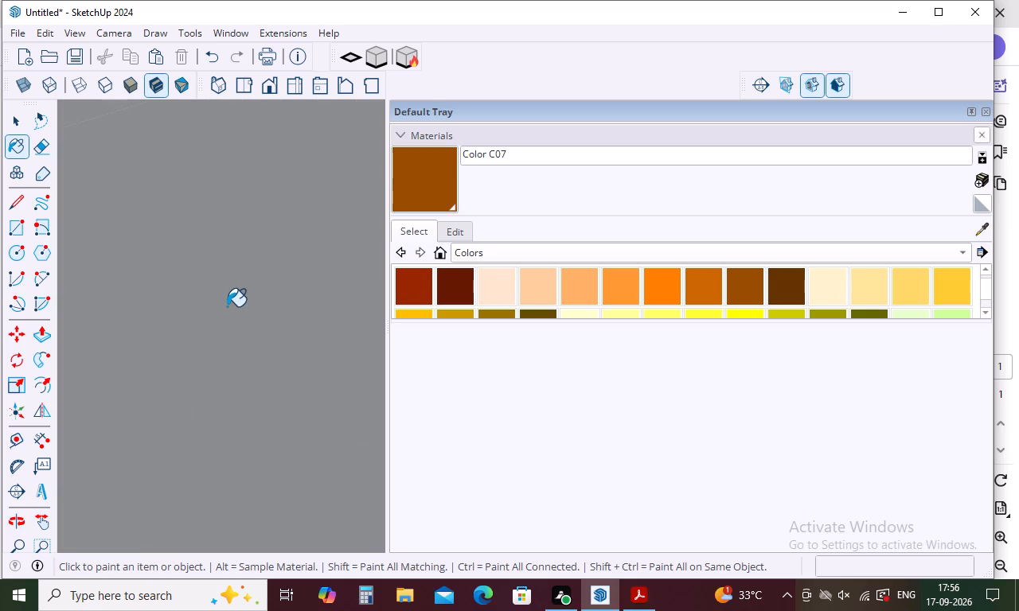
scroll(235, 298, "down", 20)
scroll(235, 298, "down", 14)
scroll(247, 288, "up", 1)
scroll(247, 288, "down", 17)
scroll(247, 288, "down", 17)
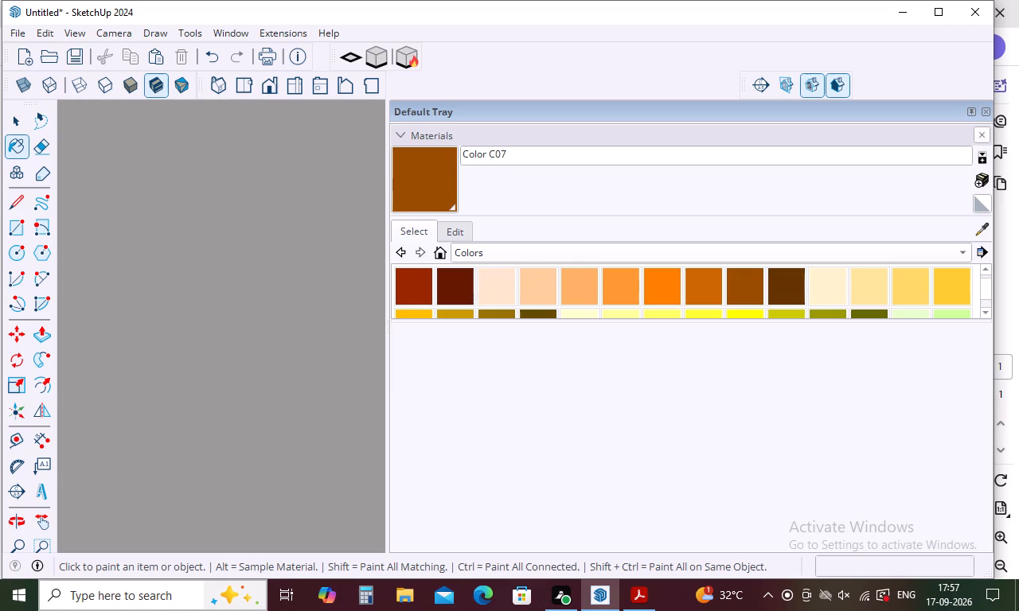
Paint the back and both side faces of the second overhead cabinet door groove, nearer the wardrobe, with Color C07.
scroll(237, 387, "down", 4)
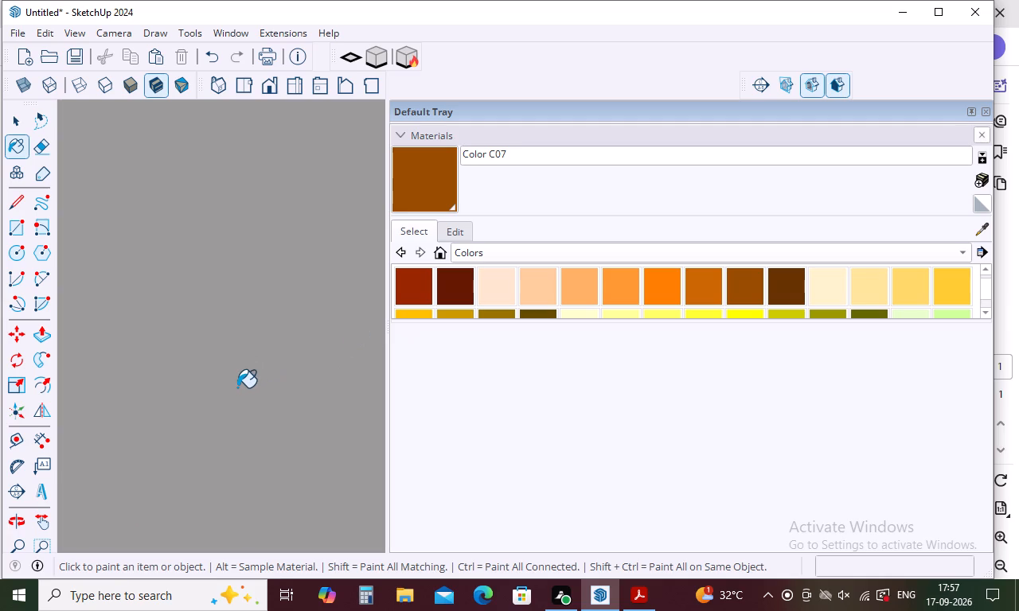
scroll(237, 387, "down", 20)
scroll(237, 387, "down", 14)
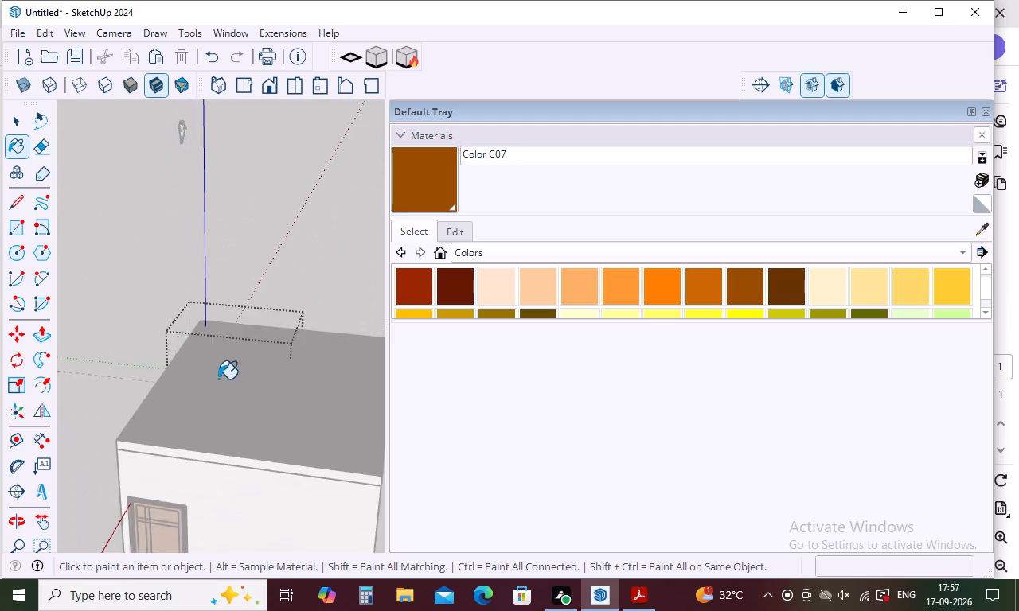
scroll(218, 379, "down", 15)
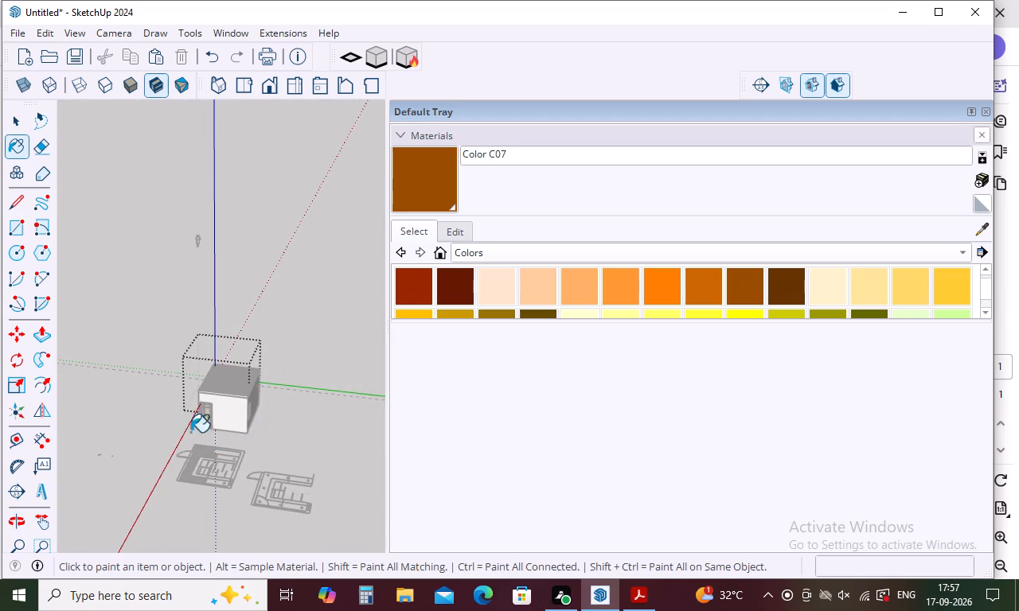
scroll(187, 424, "up", 5)
middle_click_drag(243, 452, 408, 414)
middle_click_drag(205, 378, 399, 413)
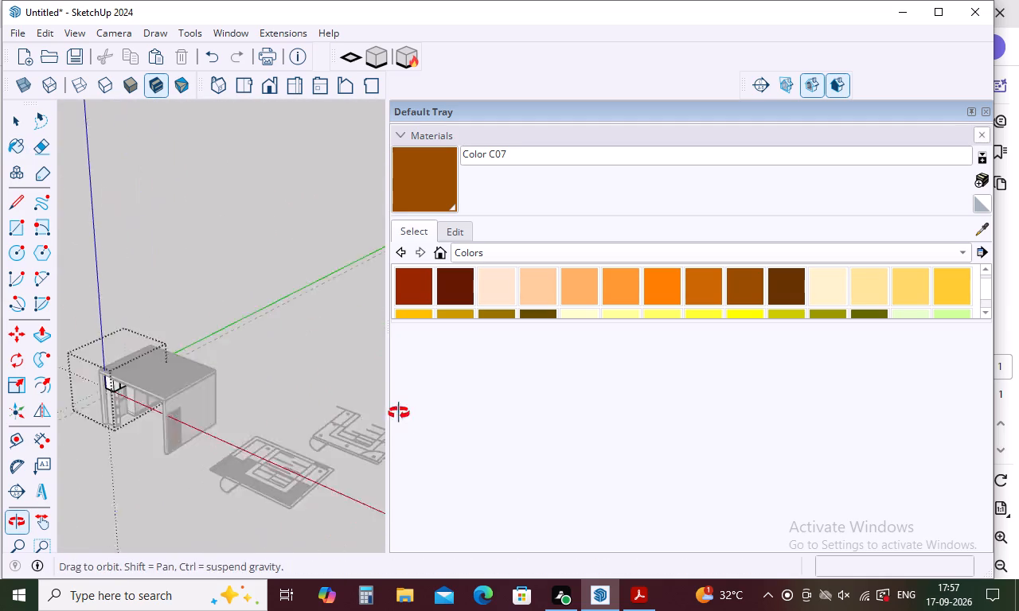
middle_click_drag(399, 413, 466, 395)
scroll(295, 383, "down", 9)
middle_click_drag(201, 459, 316, 477)
scroll(230, 402, "up", 4)
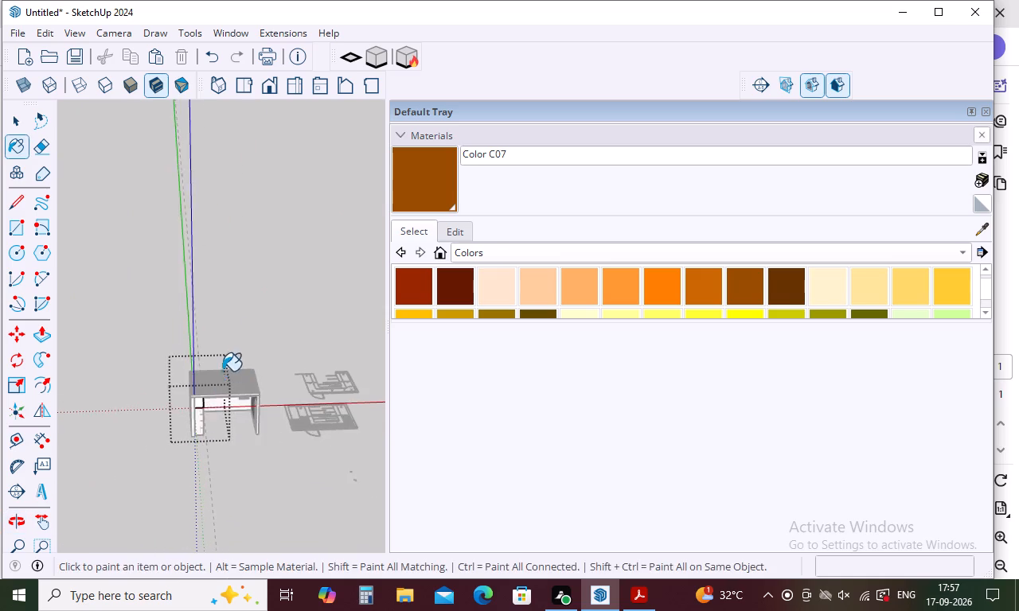
middle_click_drag(230, 480, 150, 424)
scroll(171, 392, "up", 10)
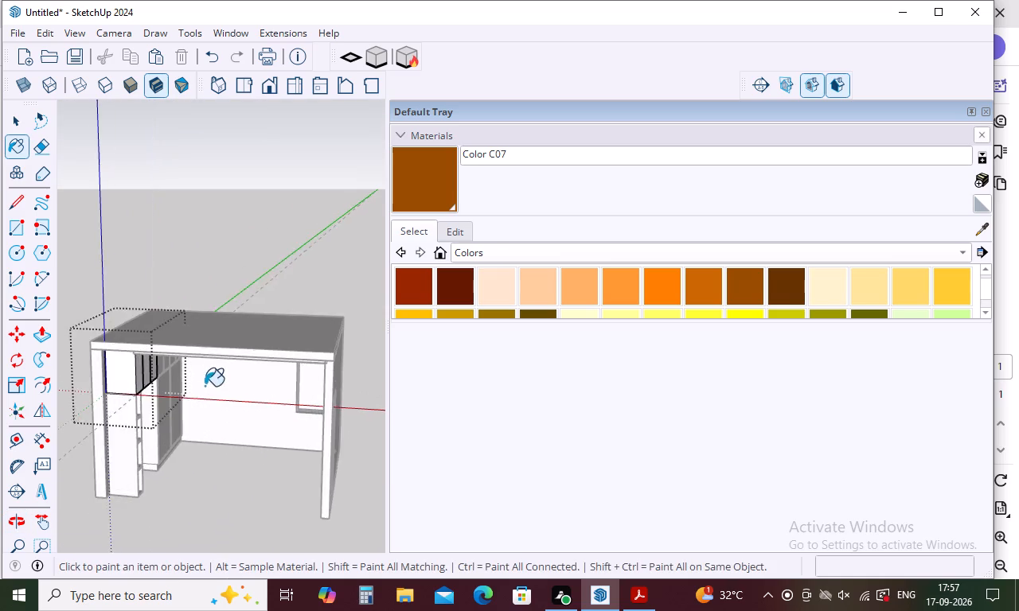
scroll(221, 434, "up", 5)
middle_click_drag(256, 417, 185, 397)
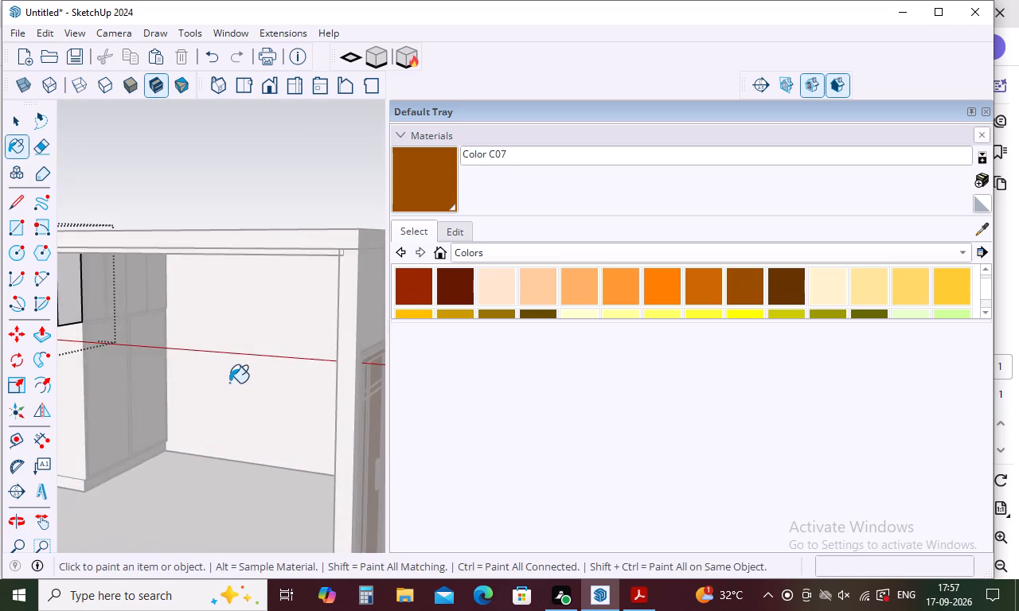
scroll(237, 379, "down", 5)
scroll(84, 333, "up", 15)
middle_click_drag(203, 329, 177, 342)
scroll(72, 325, "up", 6)
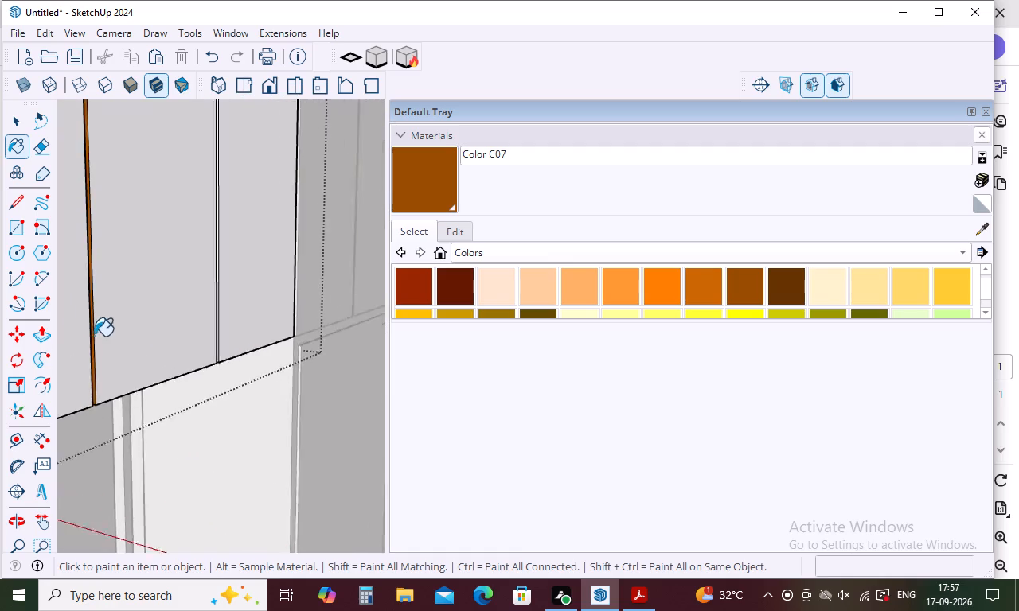
scroll(94, 336, "up", 3)
middle_click_drag(201, 329, 144, 349)
scroll(191, 338, "up", 2)
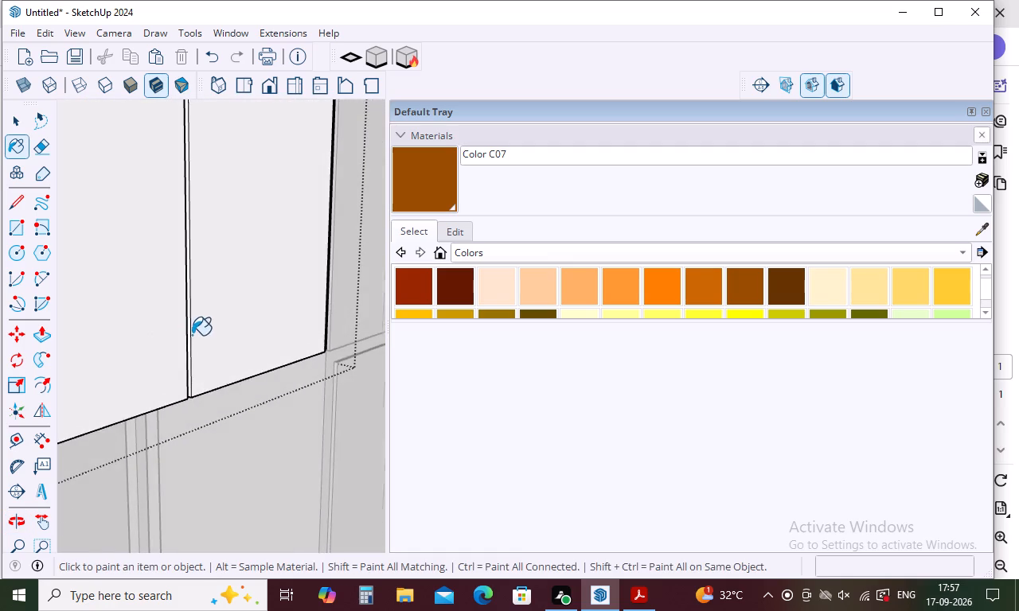
scroll(192, 335, "up", 12)
left_click(179, 339)
middle_click_drag(209, 353, 21, 382)
left_click(159, 356)
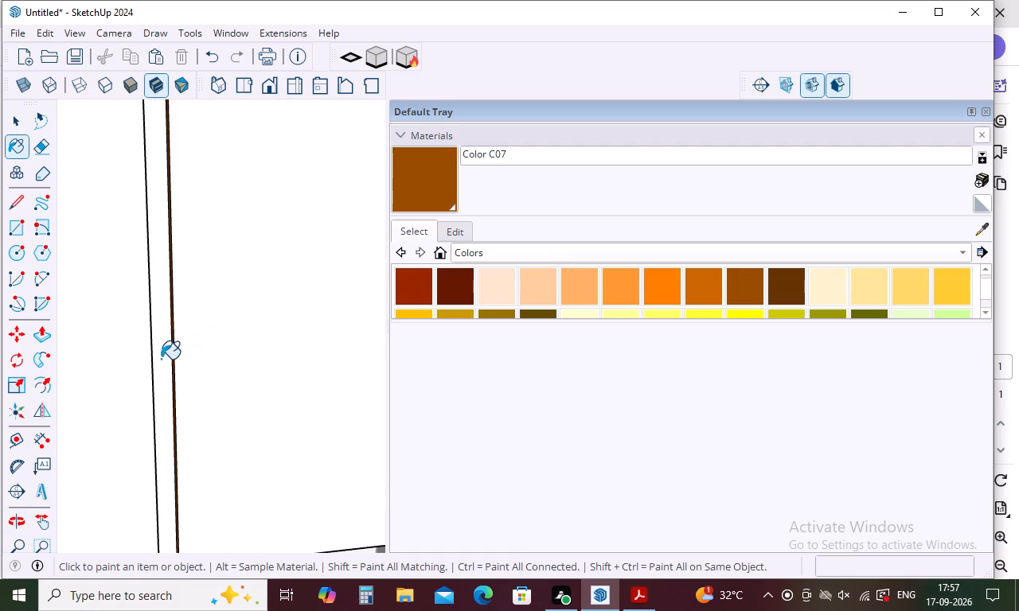
middle_click_drag(193, 351, 119, 372)
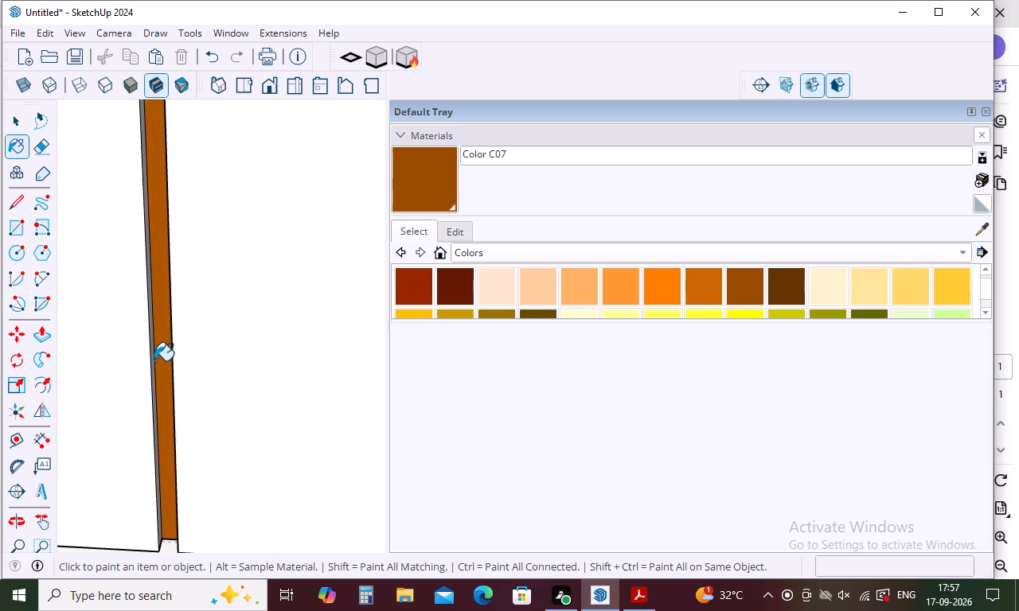
left_click(153, 363)
Paint the recessed strip and its door-side face at the overhead cabinet's end beside the wardrobe with Color C07.
scroll(152, 359, "down", 15)
middle_click_drag(174, 394, 213, 395)
scroll(217, 383, "down", 5)
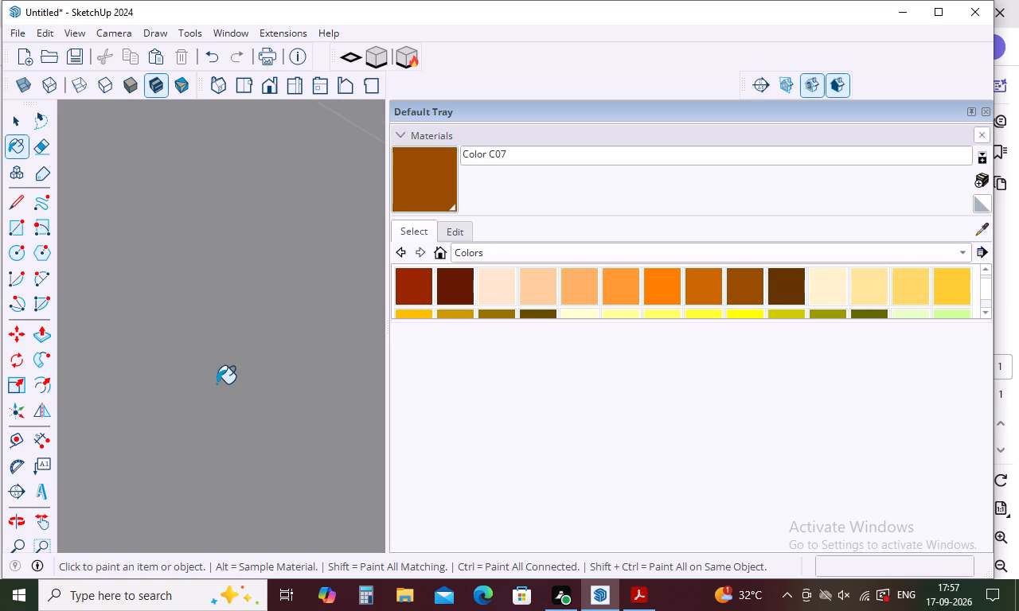
scroll(217, 383, "up", 5)
scroll(217, 383, "down", 11)
scroll(217, 383, "up", 9)
scroll(216, 377, "up", 20)
scroll(216, 377, "up", 15)
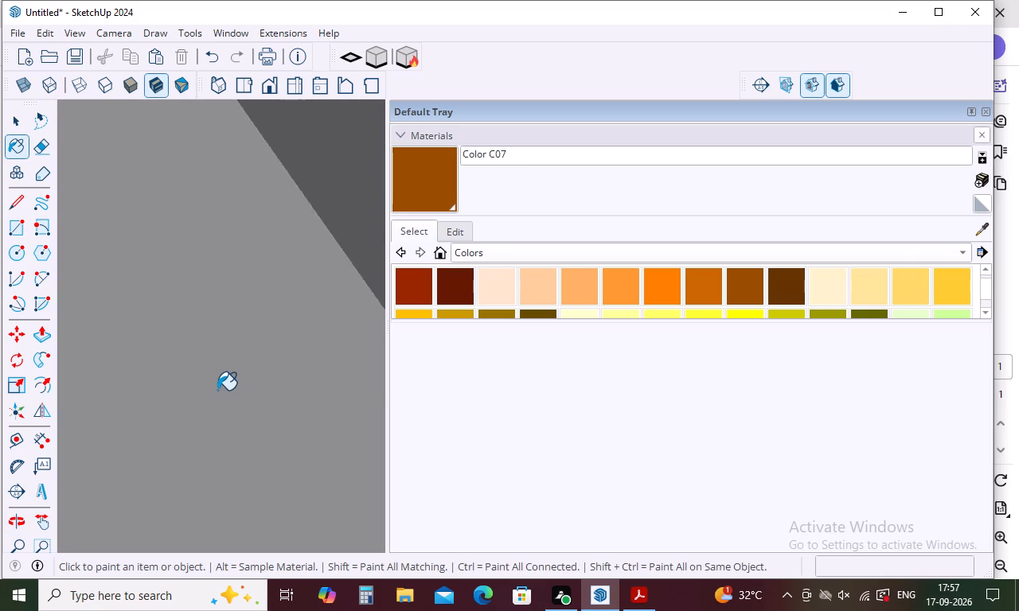
scroll(217, 390, "up", 20)
scroll(221, 383, "down", 12)
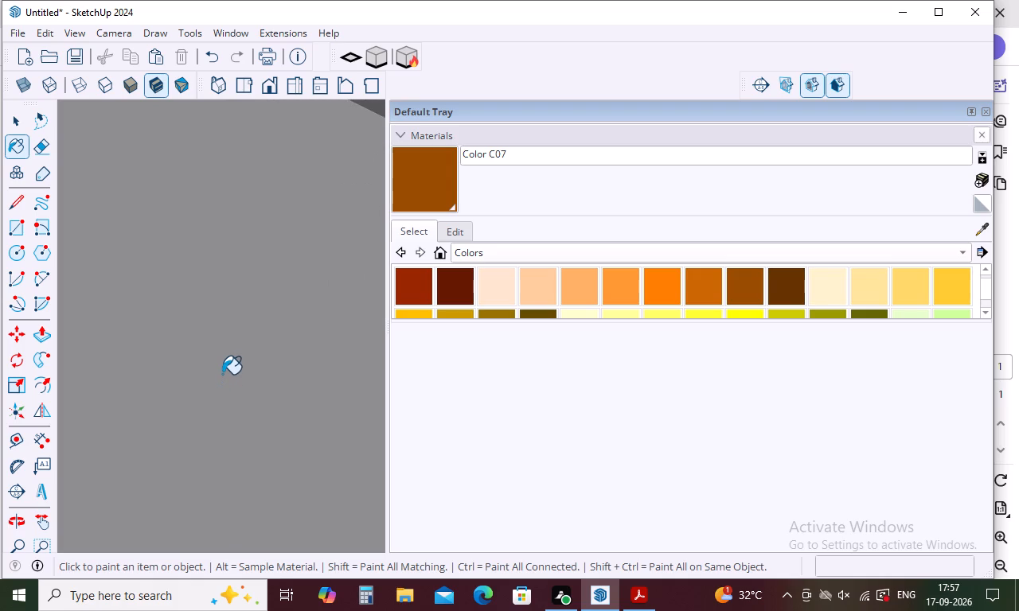
scroll(222, 374, "down", 20)
scroll(222, 374, "down", 15)
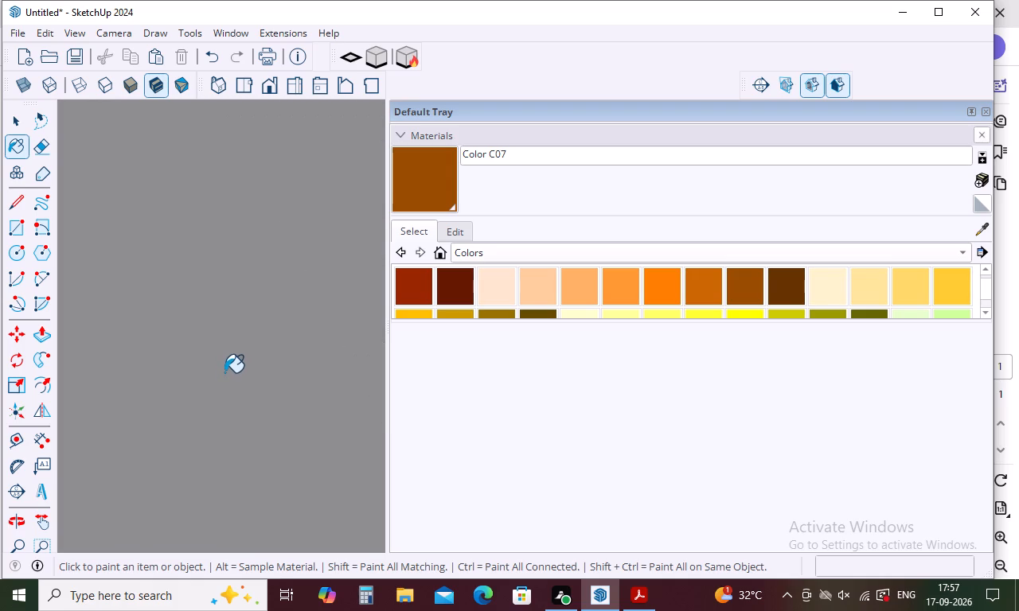
scroll(240, 352, "down", 5)
scroll(243, 447, "down", 19)
scroll(244, 492, "down", 12)
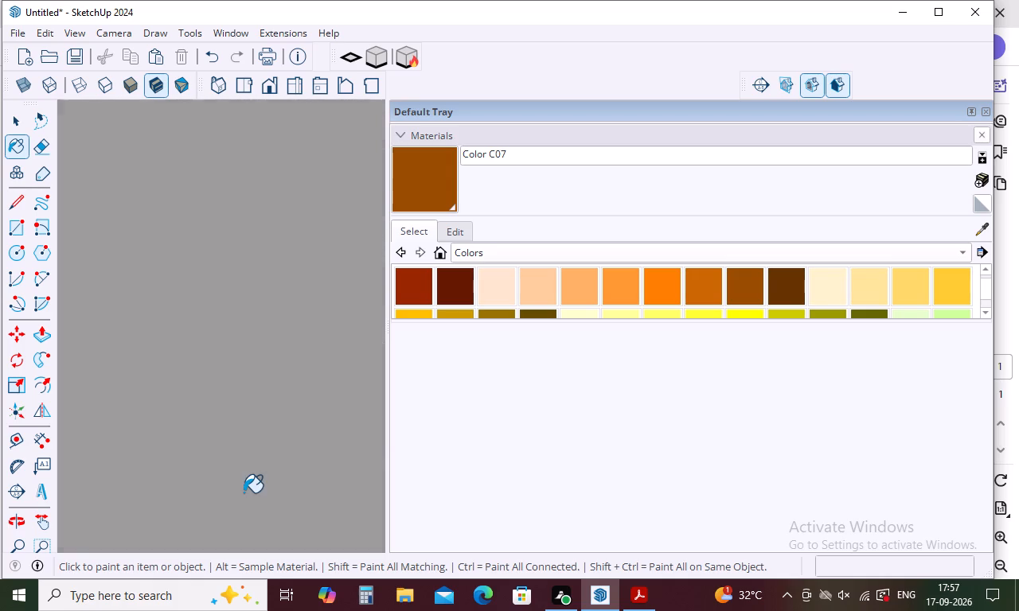
scroll(244, 492, "down", 13)
scroll(244, 492, "down", 16)
scroll(244, 492, "down", 16)
scroll(244, 492, "down", 16)
scroll(244, 492, "down", 16)
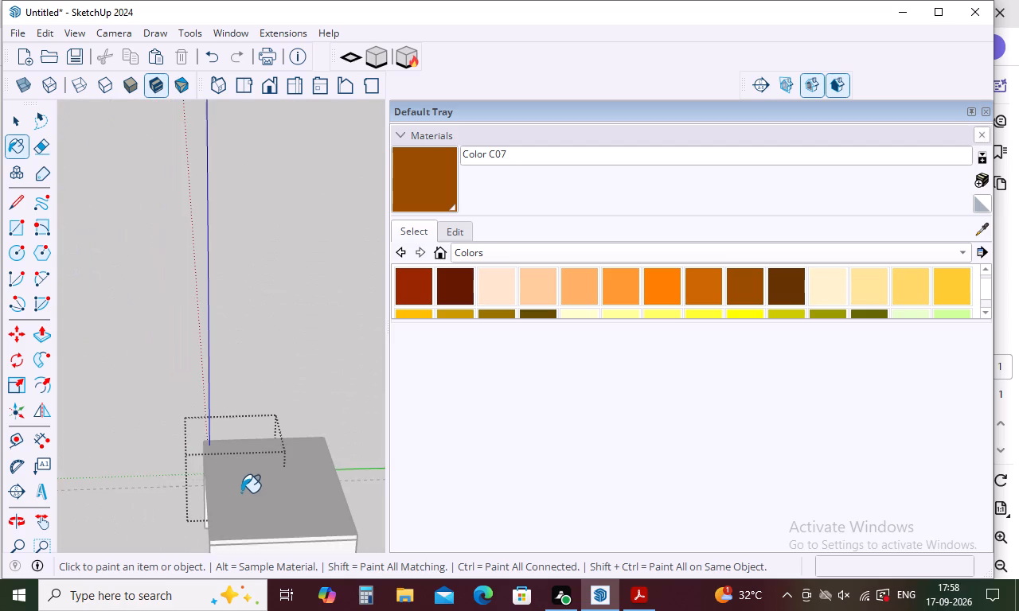
scroll(217, 504, "down", 6)
middle_click_drag(252, 523, 489, 435)
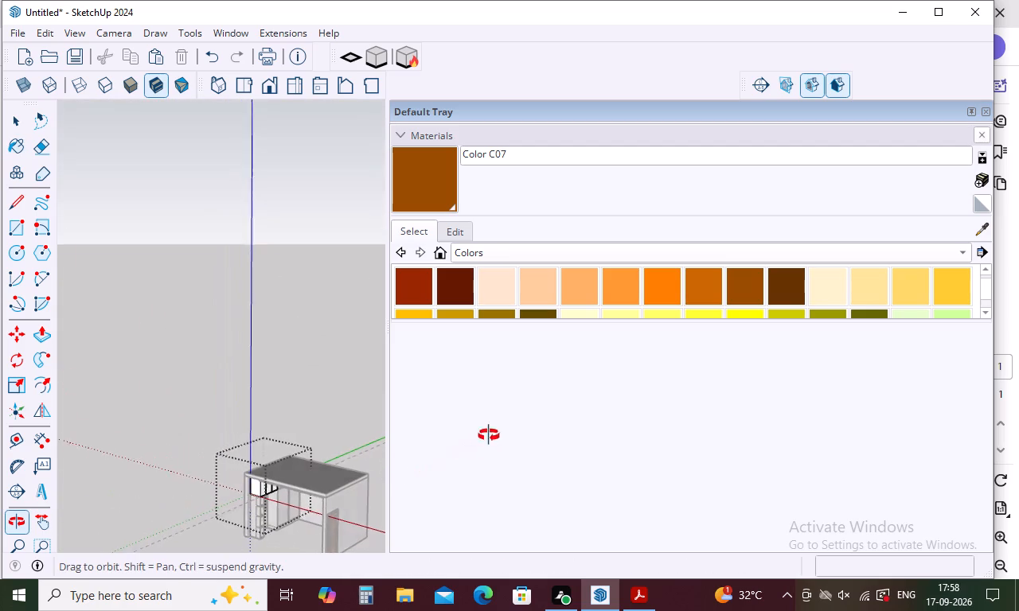
middle_click_drag(489, 435, 490, 434)
scroll(306, 512, "up", 5)
scroll(242, 540, "up", 11)
scroll(290, 432, "up", 6)
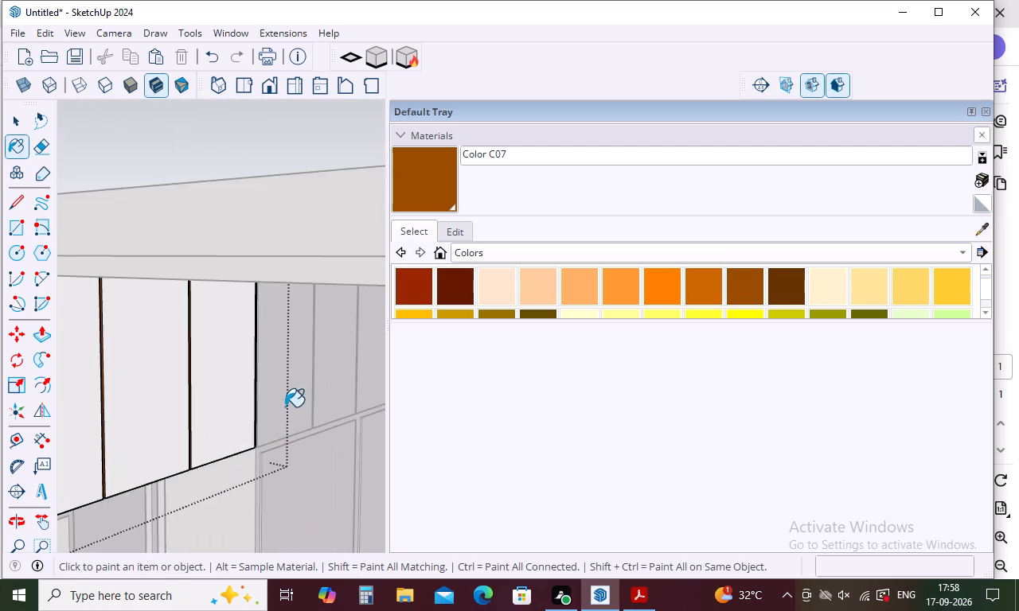
scroll(267, 418, "up", 7)
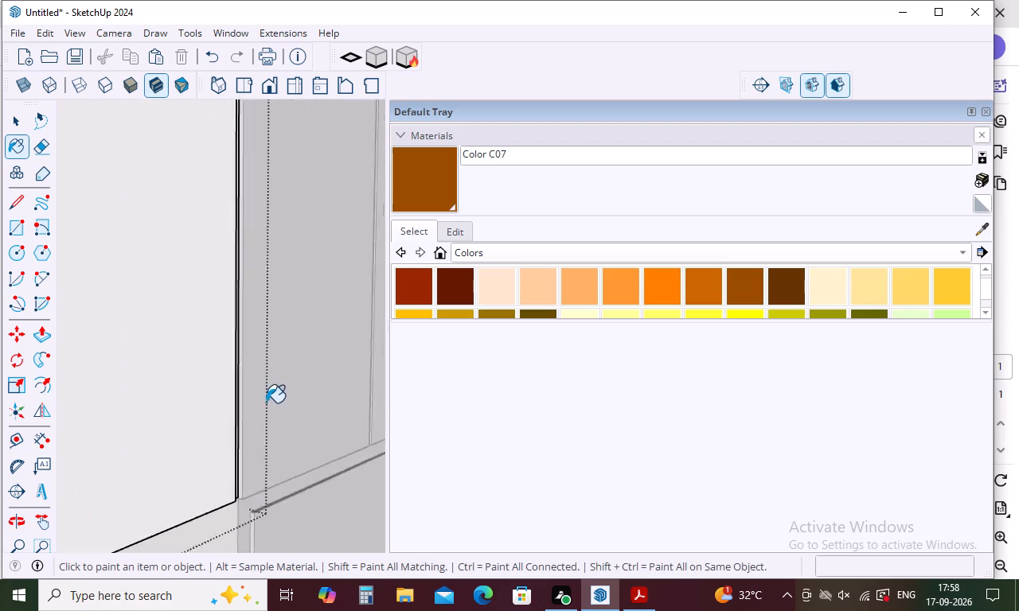
scroll(266, 403, "up", 12)
left_click(232, 409)
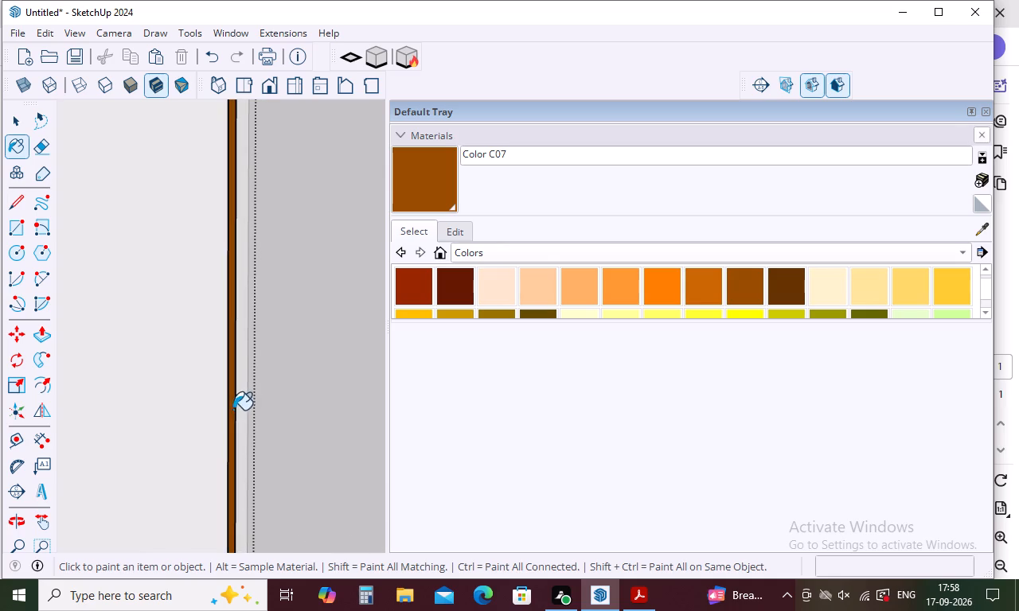
middle_click_drag(266, 411, 68, 457)
middle_click_drag(213, 418, 296, 417)
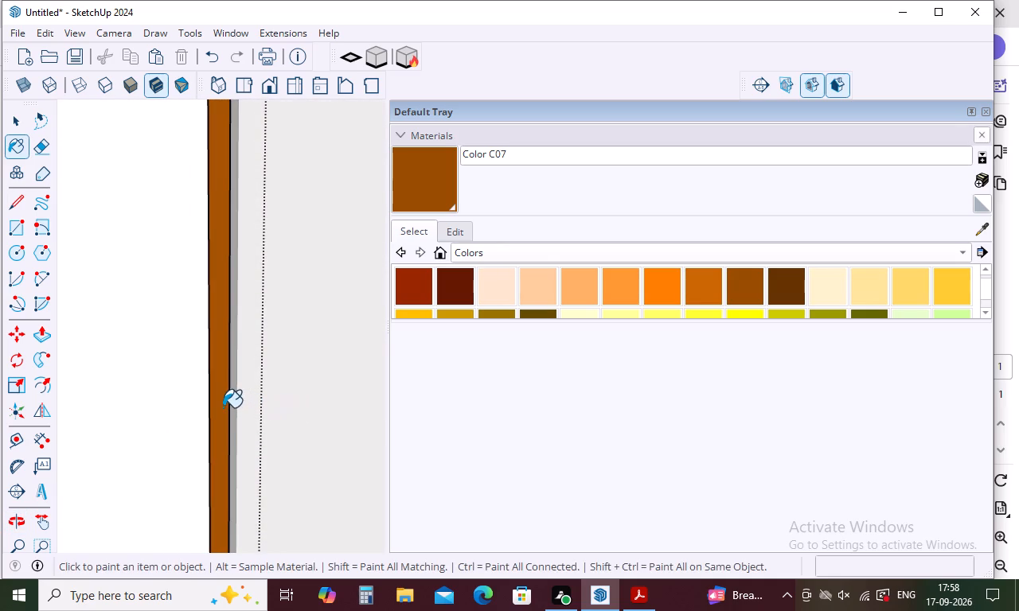
left_click(232, 400)
left_click(230, 397)
middle_click_drag(231, 397, 266, 403)
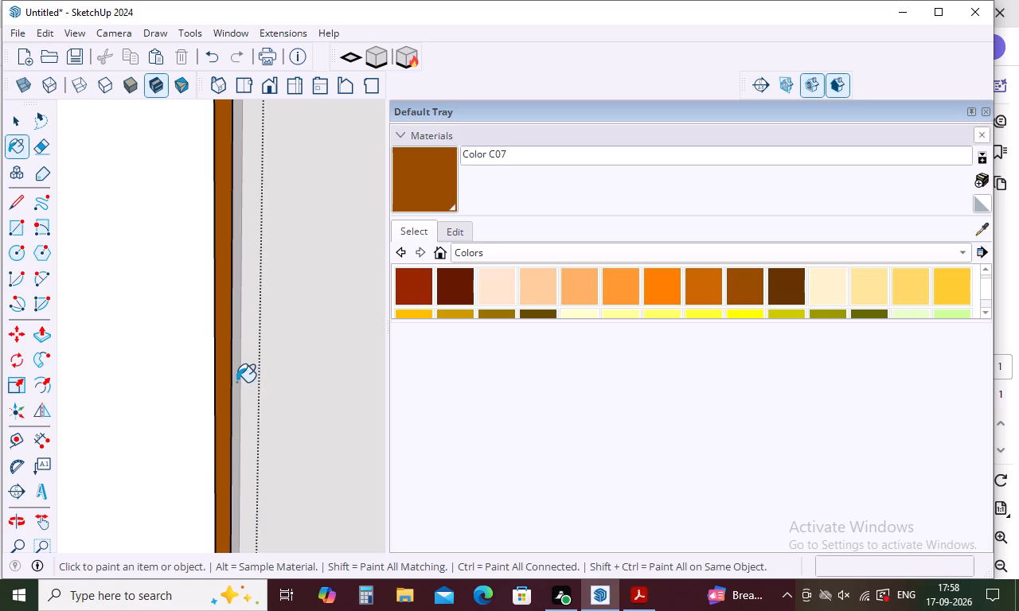
left_click(236, 382)
left_click(233, 381)
middle_click_drag(272, 379, 128, 418)
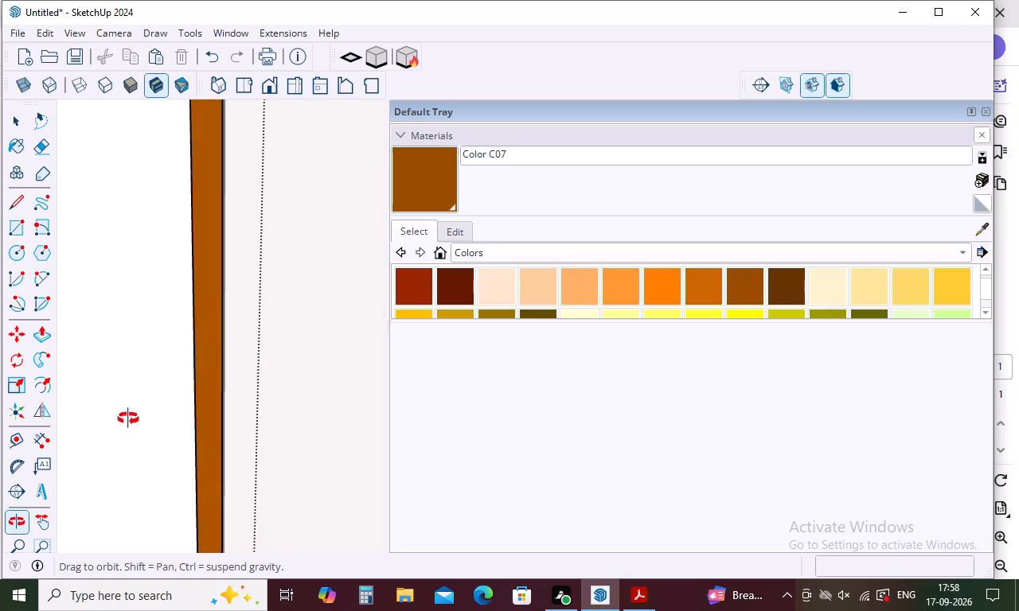
middle_click_drag(128, 418, 50, 430)
left_click(188, 399)
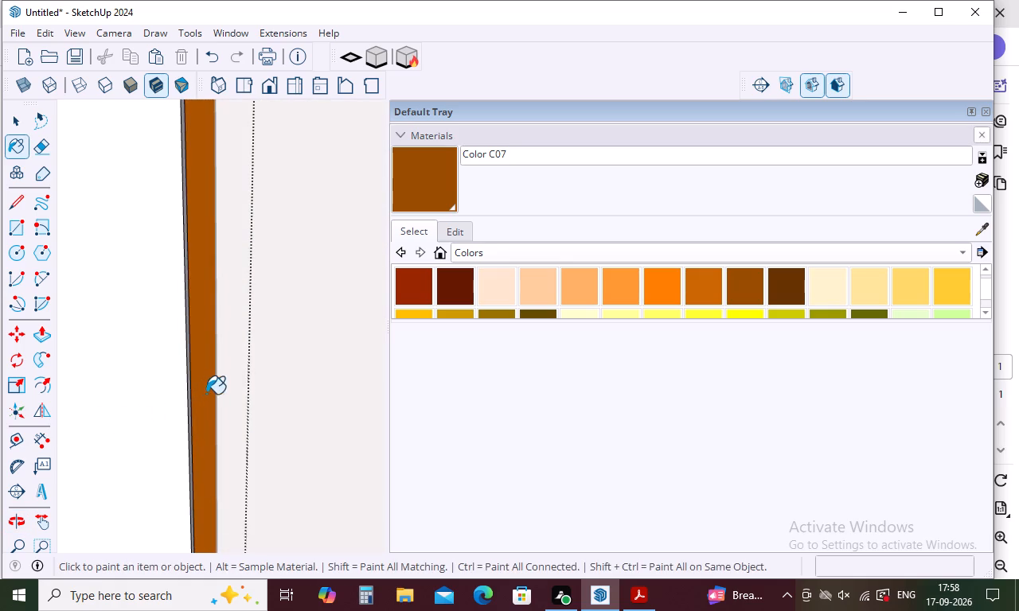
middle_click_drag(213, 394, 149, 411)
left_click(182, 391)
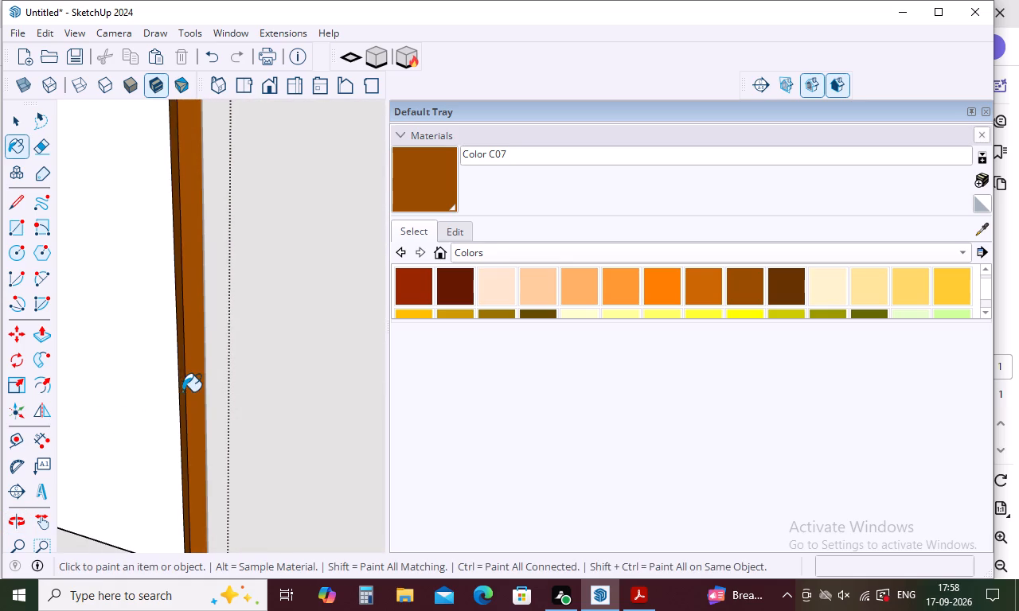
Paint the underside of the overhead cabinet above the window with Color C03, and close the cabinet group.
scroll(224, 417, "down", 4)
middle_click_drag(234, 430, 275, 438)
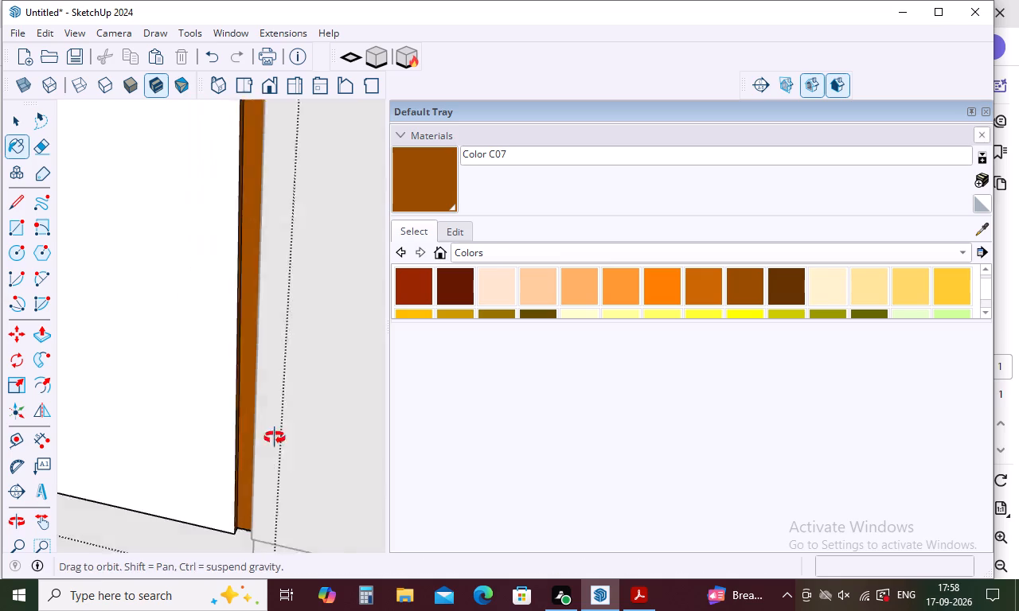
middle_click_drag(275, 438, 299, 437)
scroll(300, 434, "down", 6)
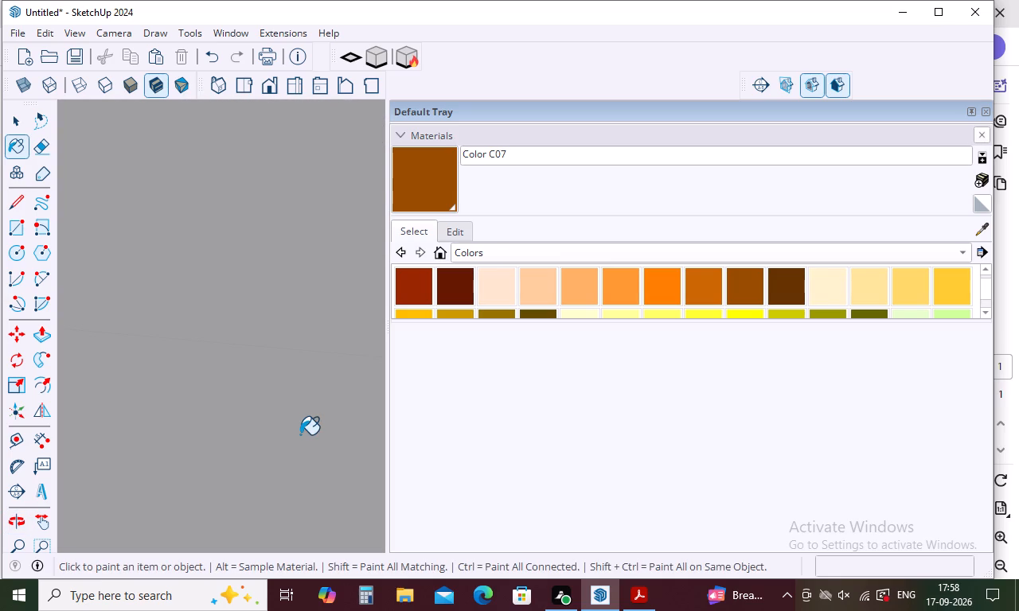
scroll(282, 442, "down", 5)
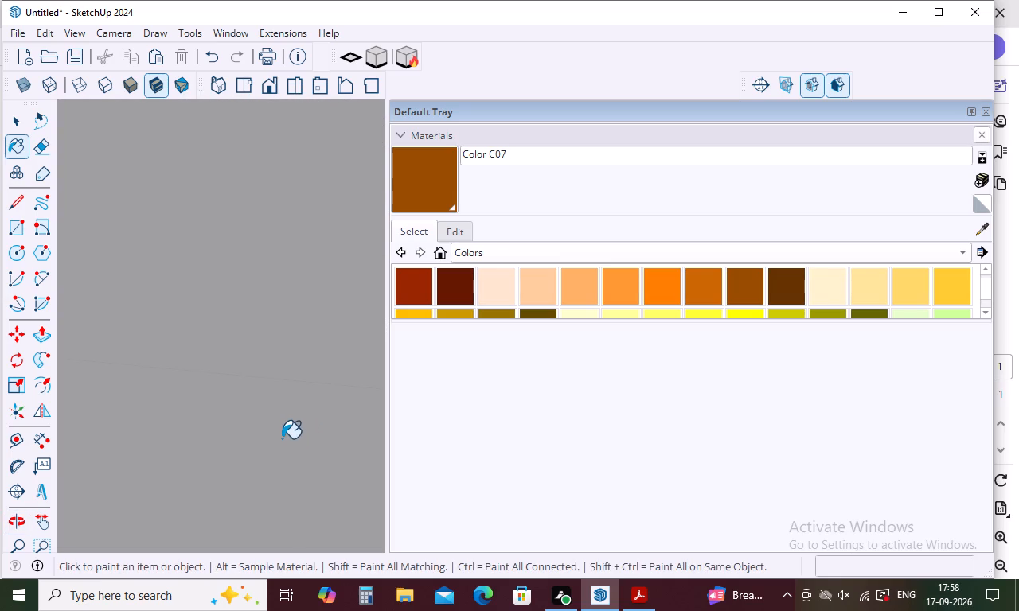
scroll(282, 438, "down", 6)
scroll(284, 360, "down", 7)
scroll(284, 346, "down", 14)
scroll(286, 333, "down", 20)
scroll(289, 356, "down", 9)
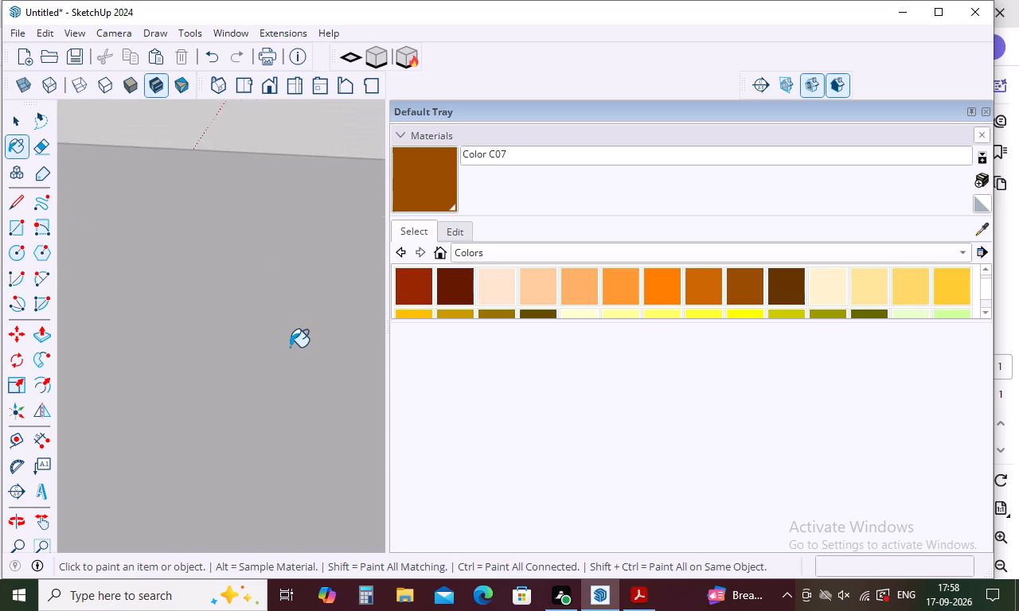
scroll(290, 347, "down", 18)
middle_click_drag(290, 392, 542, 351)
middle_click_drag(270, 387, 392, 317)
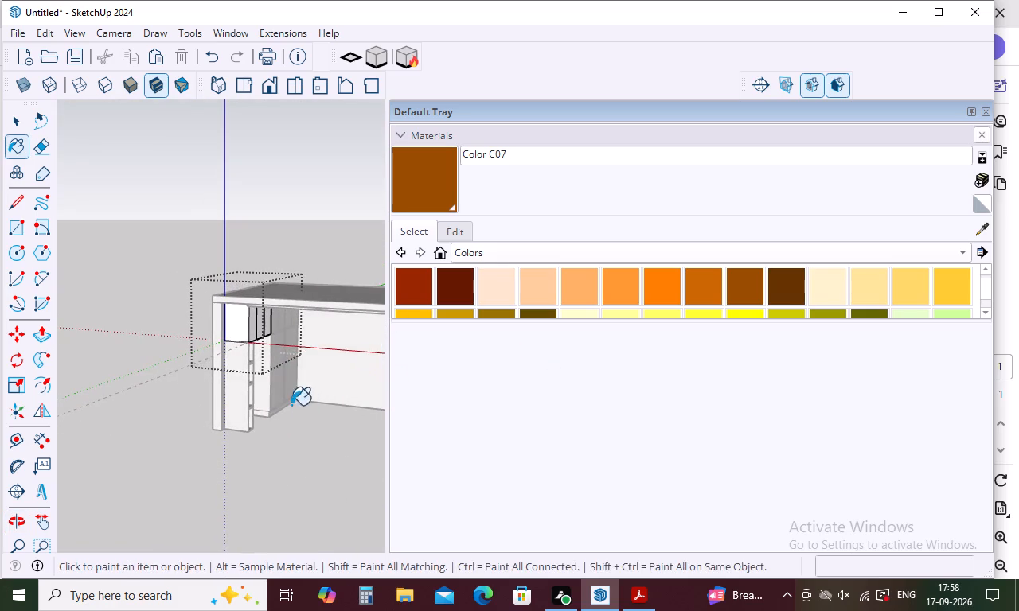
middle_click_drag(278, 362, 293, 323)
scroll(295, 323, "up", 5)
scroll(228, 329, "up", 5)
scroll(346, 361, "up", 1)
middle_click_drag(349, 362, 350, 364)
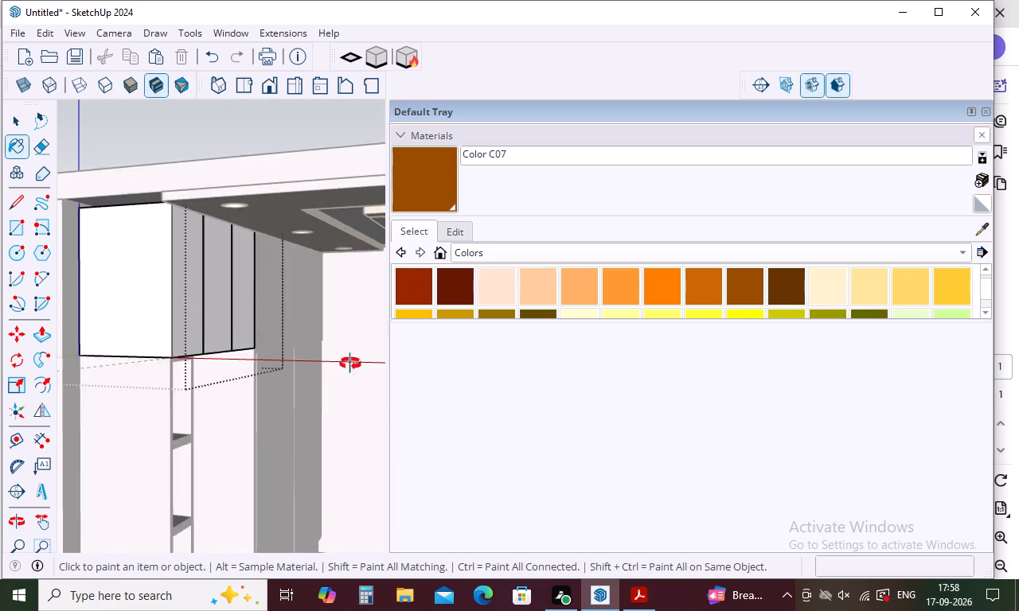
middle_click_drag(350, 364, 379, 383)
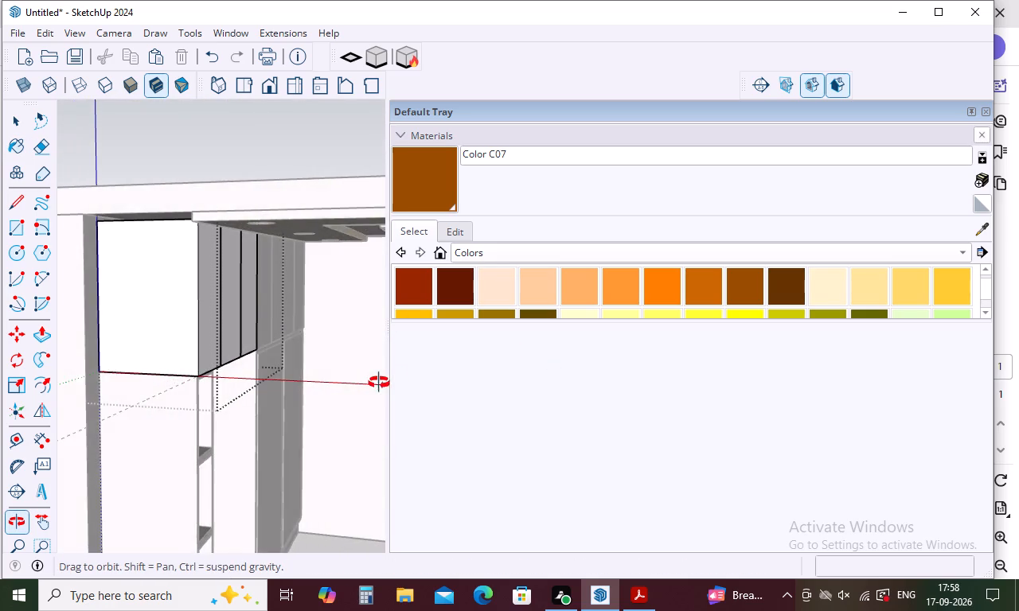
middle_click_drag(379, 383, 270, 390)
scroll(270, 390, "up", 1)
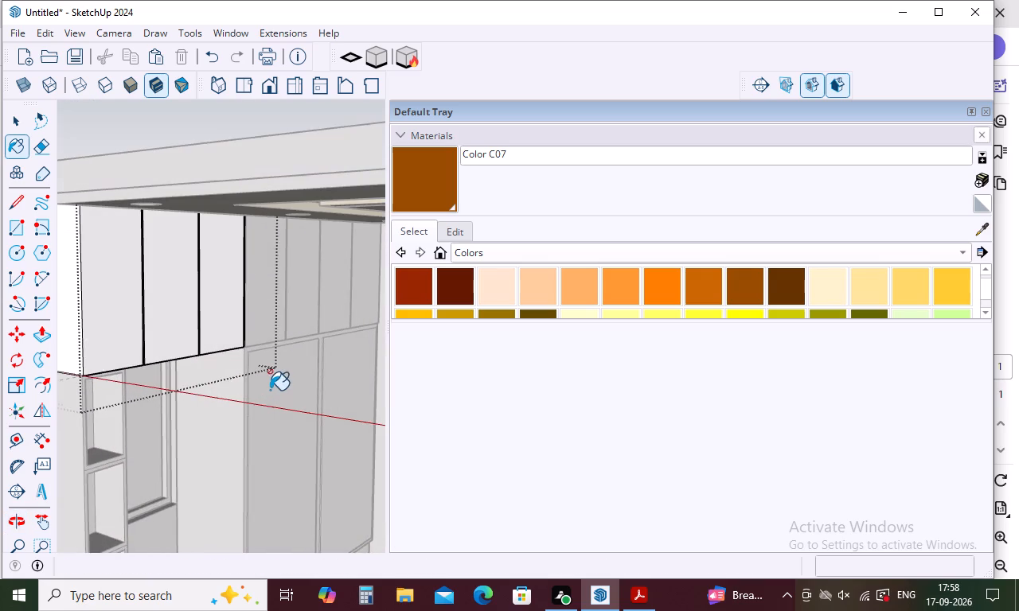
scroll(258, 400, "up", 2)
scroll(260, 400, "down", 3)
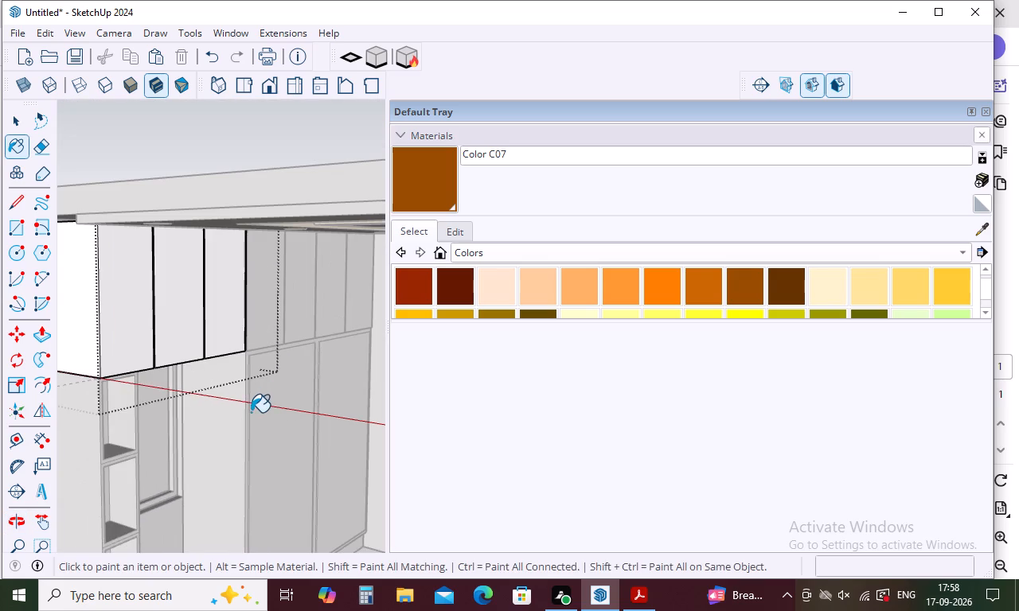
scroll(251, 412, "up", 2)
scroll(251, 412, "down", 4)
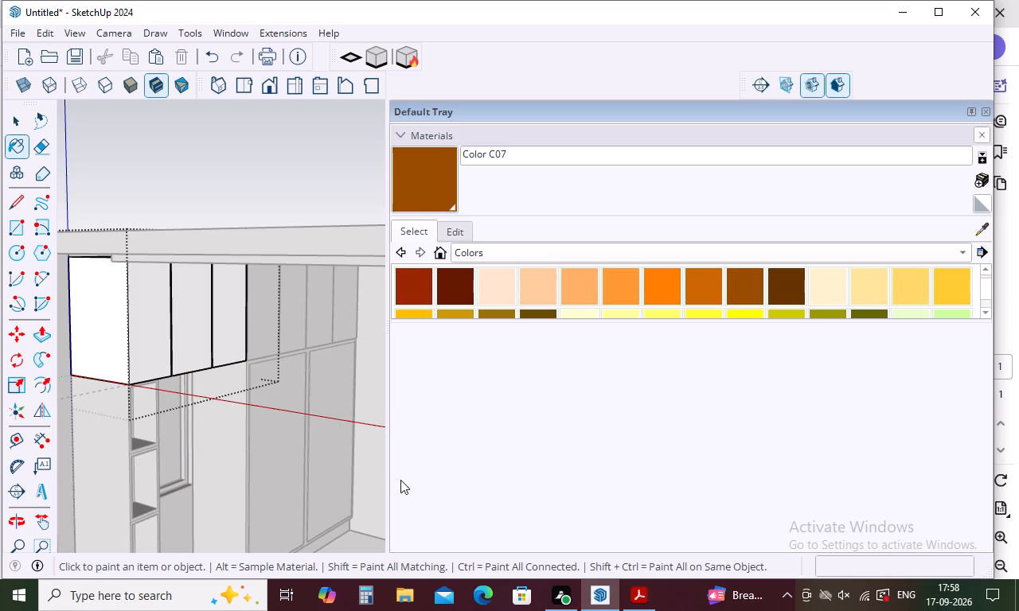
middle_click_drag(314, 468, 299, 309)
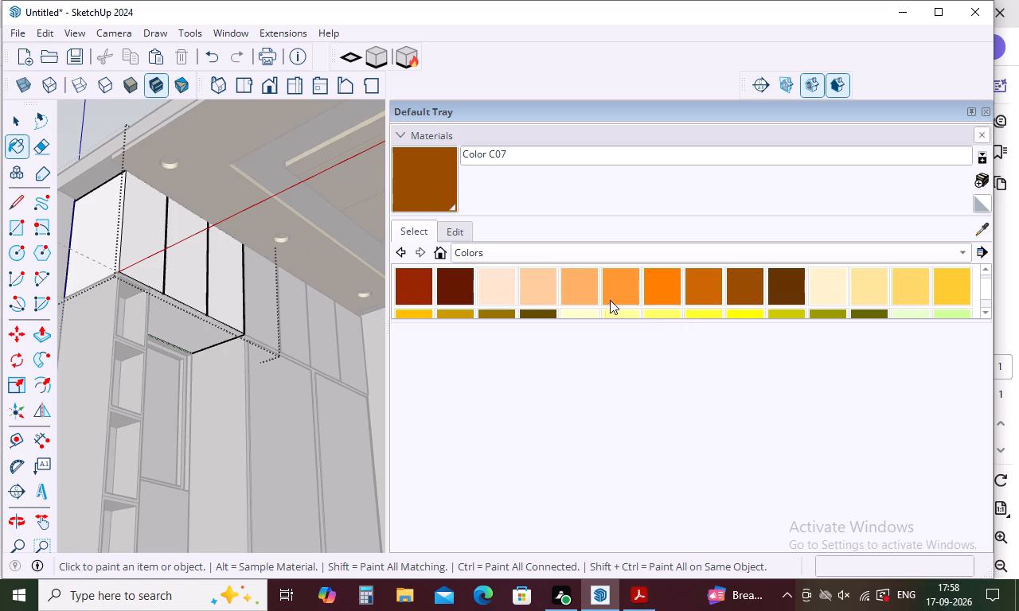
left_click(580, 294)
left_click(186, 330)
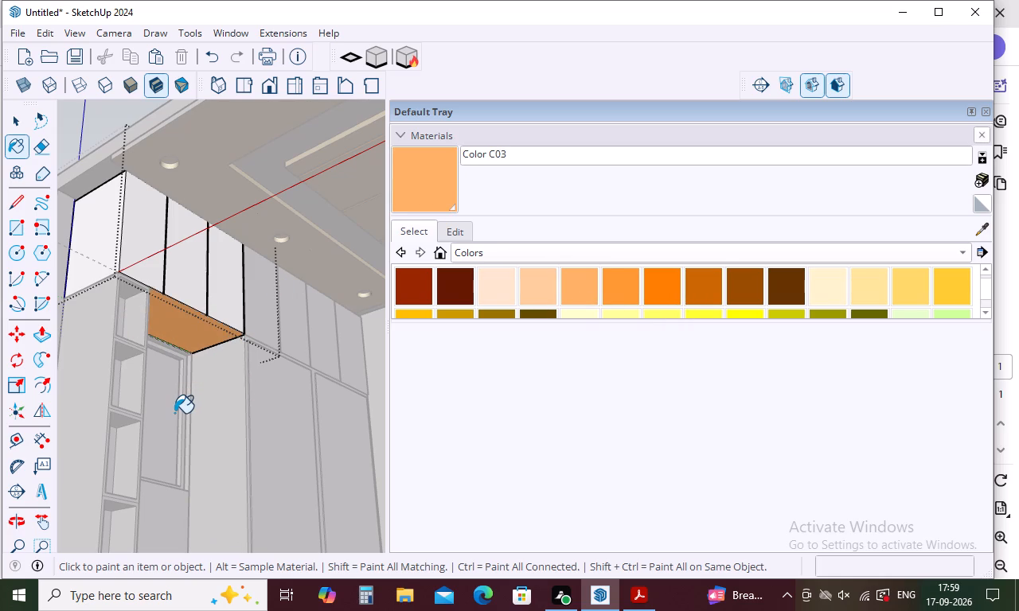
scroll(258, 294, "down", 5)
middle_click_drag(263, 305, 306, 423)
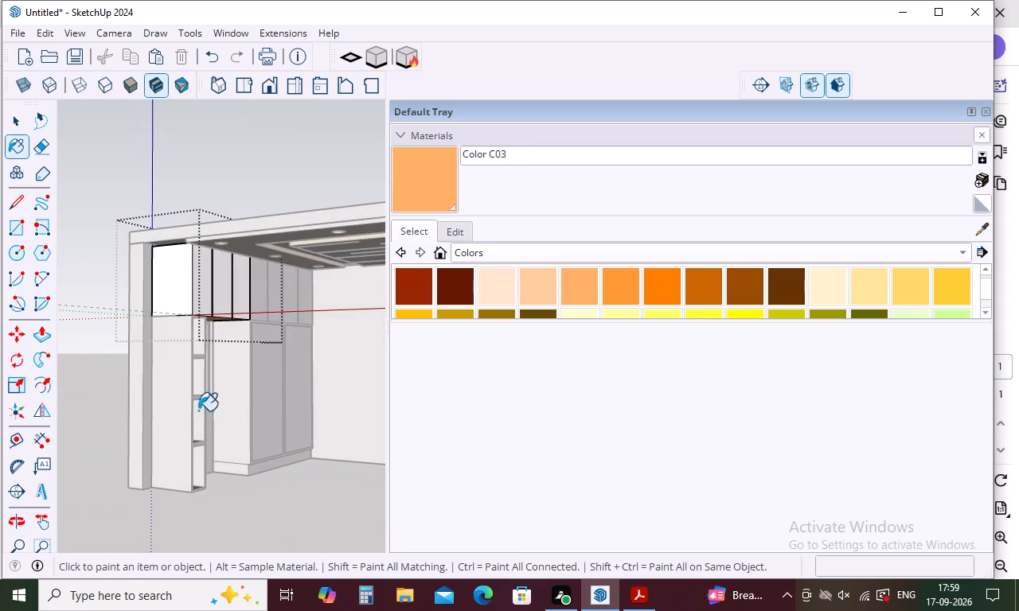
key("space")
left_click(76, 368)
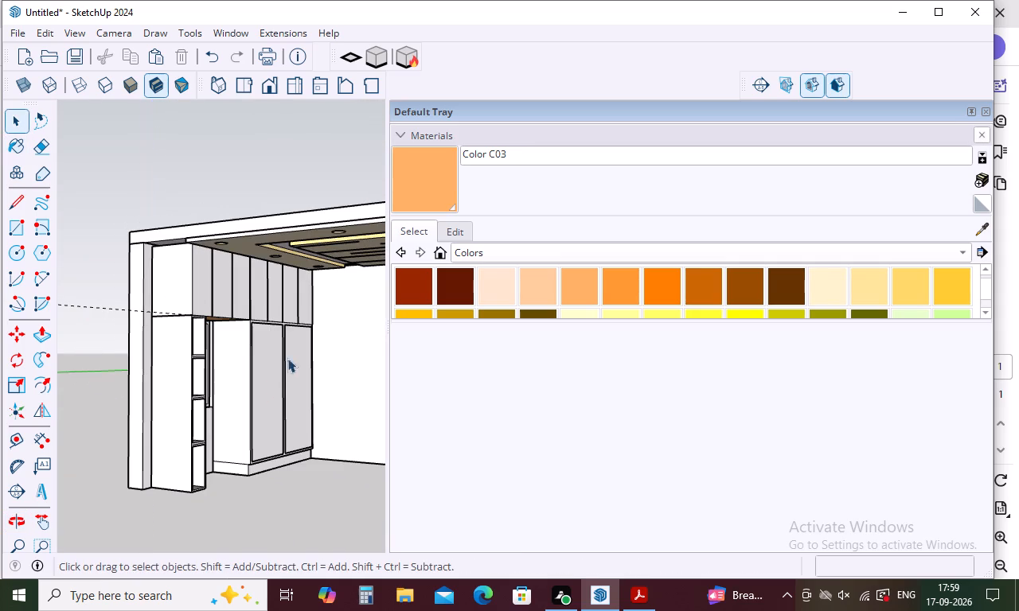
Hide everything except the two-door wardrobe unit by inverting the selection of its group.
middle_click_drag(299, 346, 174, 360)
scroll(155, 310, "up", 5)
scroll(237, 311, "up", 6)
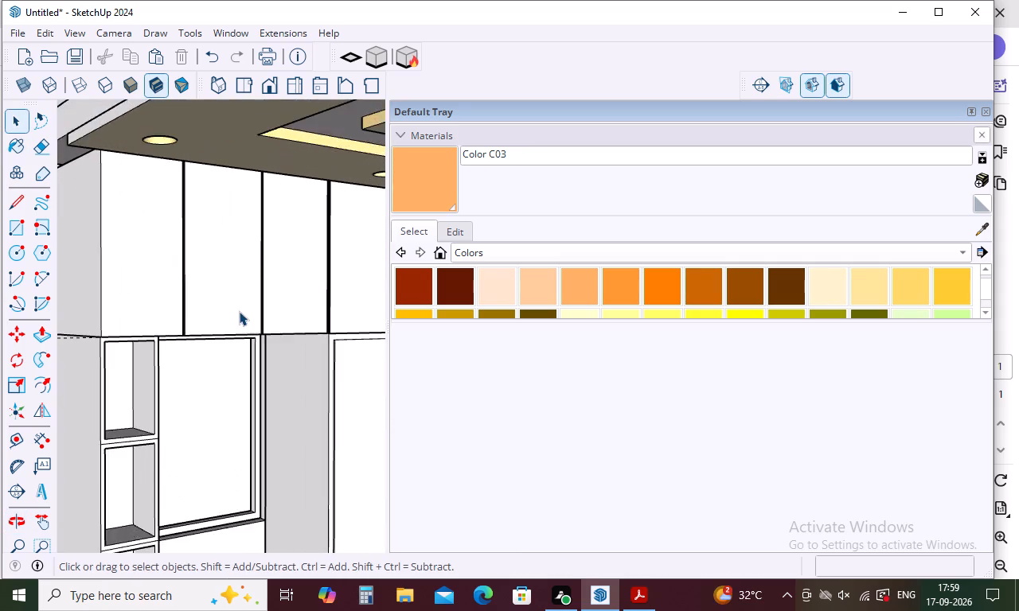
scroll(239, 311, "up", 3)
scroll(239, 311, "down", 13)
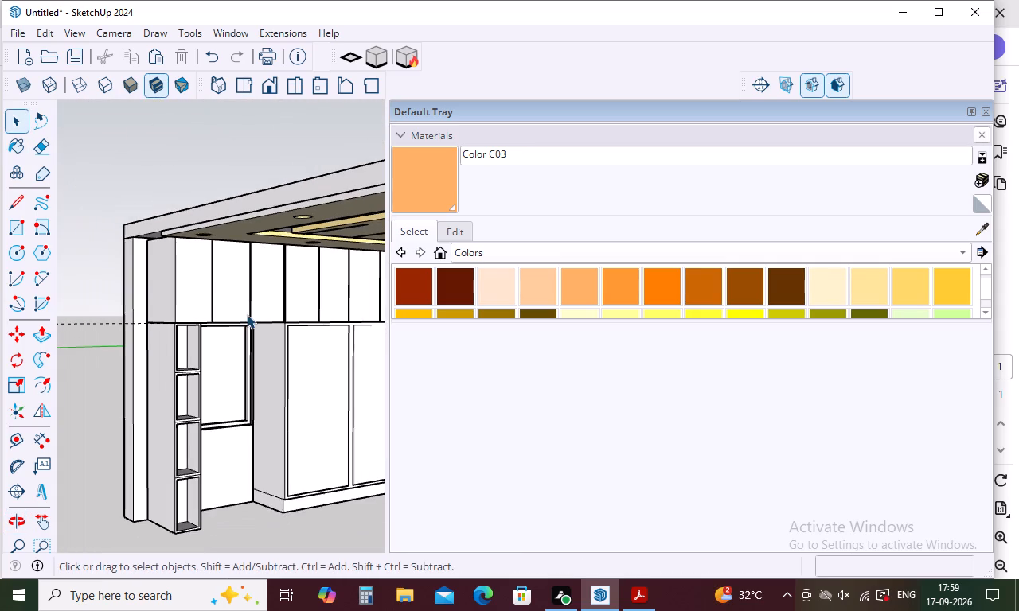
key("Escape")
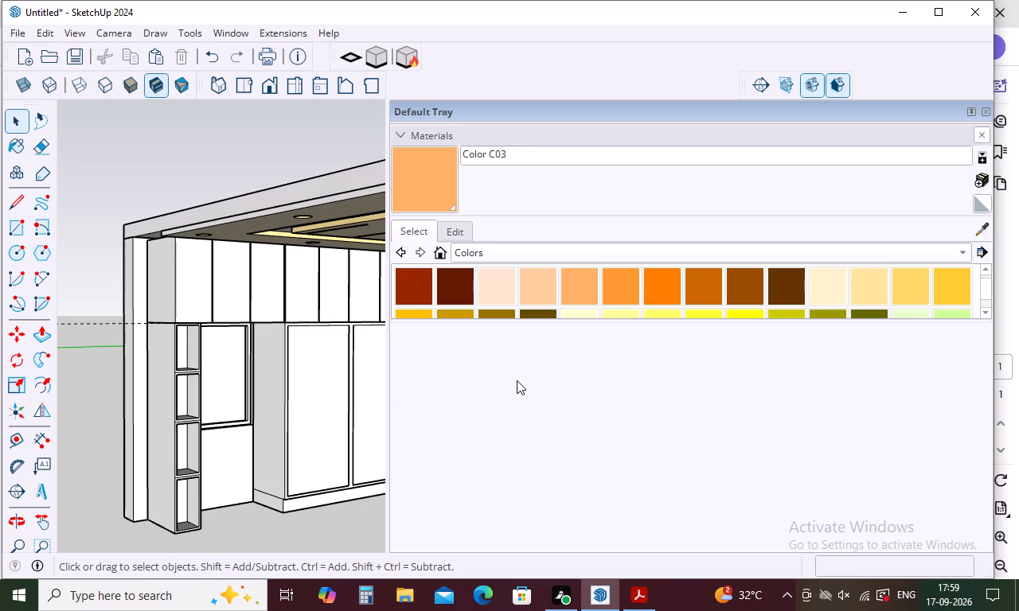
left_click(517, 380)
left_click(312, 290)
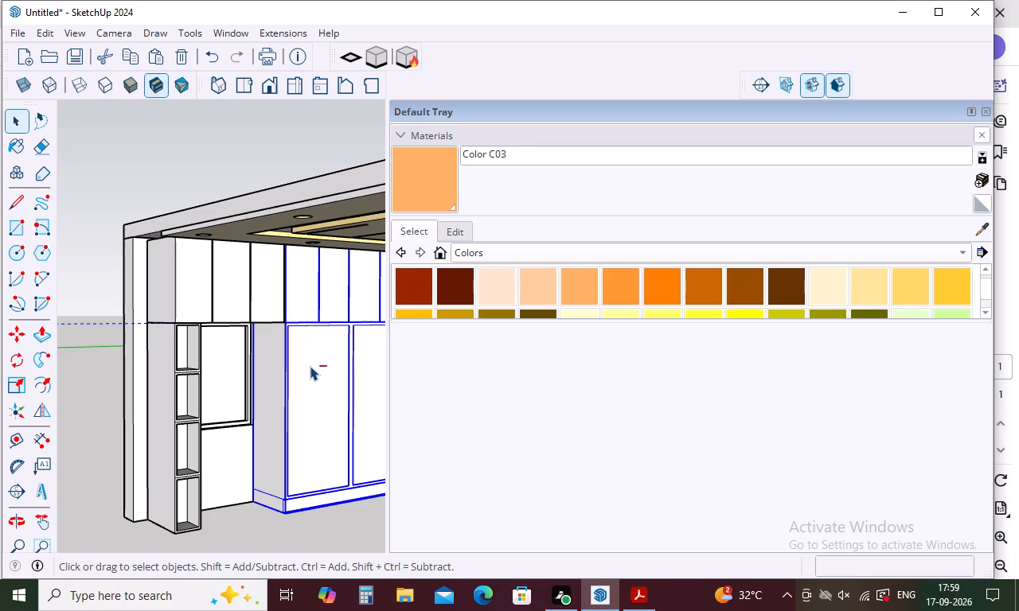
key("ctrl+shift+i")
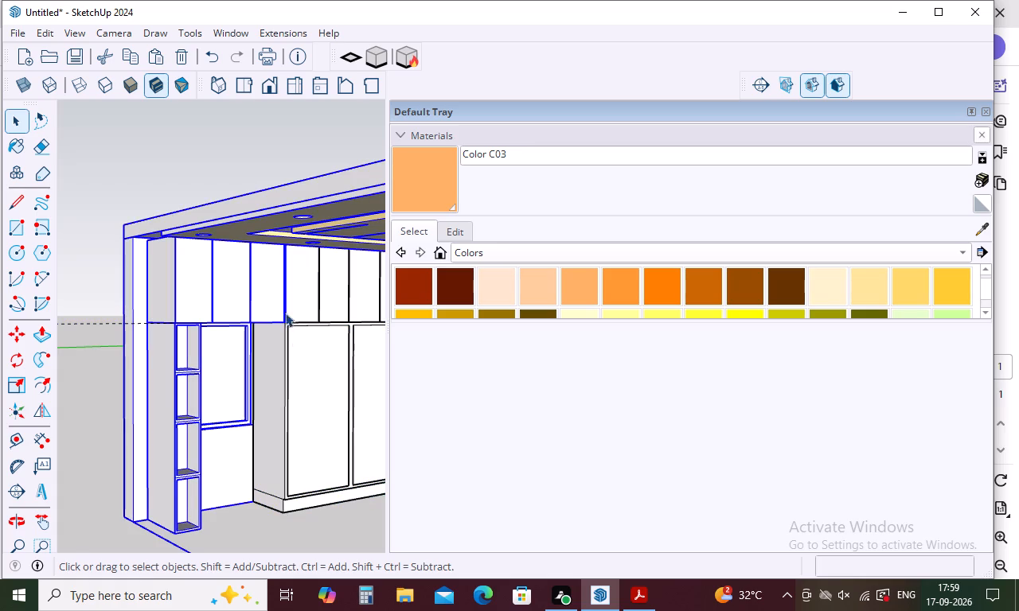
right_click(352, 208)
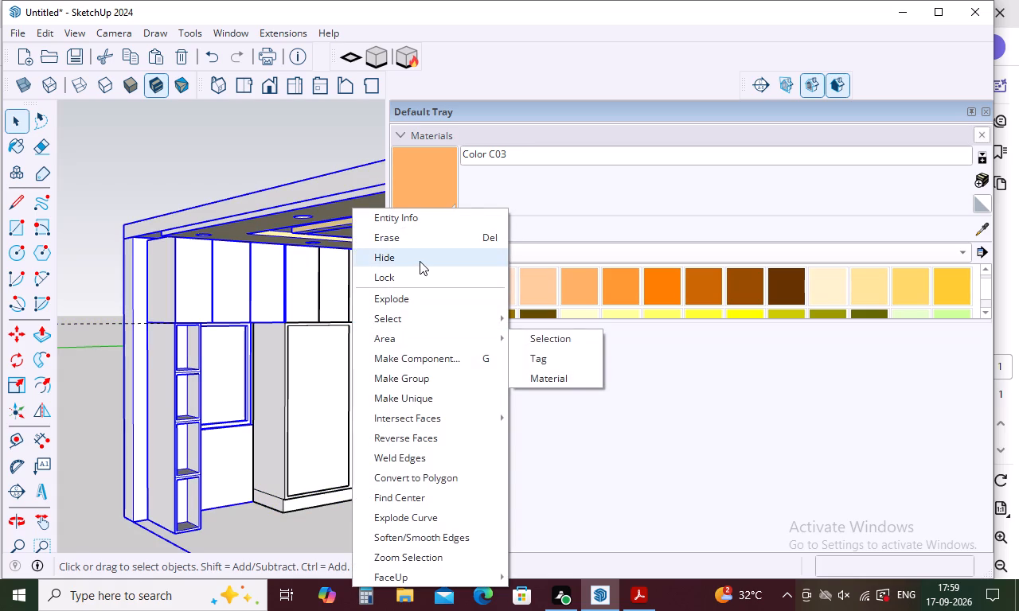
left_click(420, 261)
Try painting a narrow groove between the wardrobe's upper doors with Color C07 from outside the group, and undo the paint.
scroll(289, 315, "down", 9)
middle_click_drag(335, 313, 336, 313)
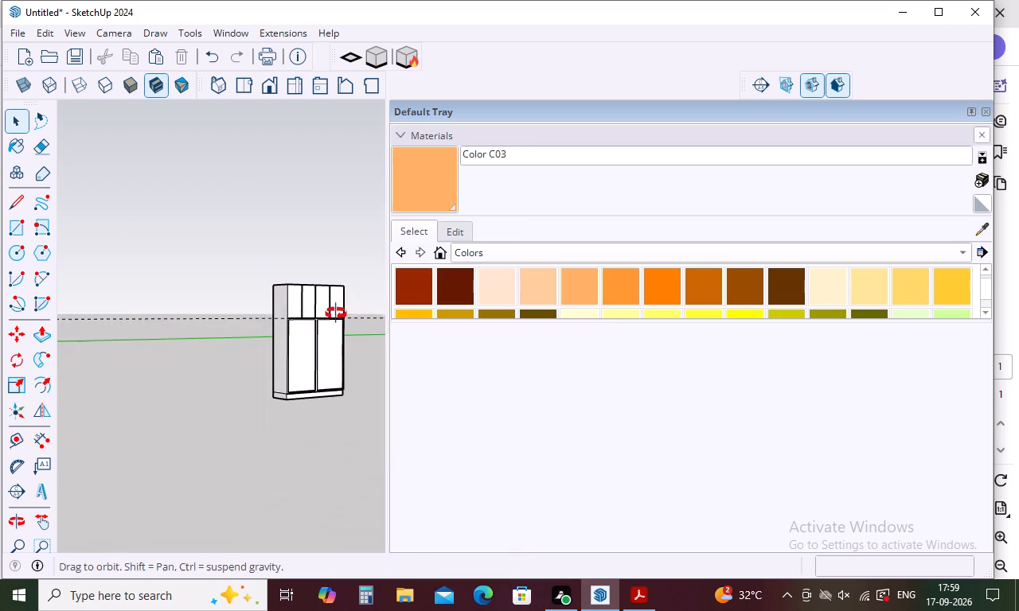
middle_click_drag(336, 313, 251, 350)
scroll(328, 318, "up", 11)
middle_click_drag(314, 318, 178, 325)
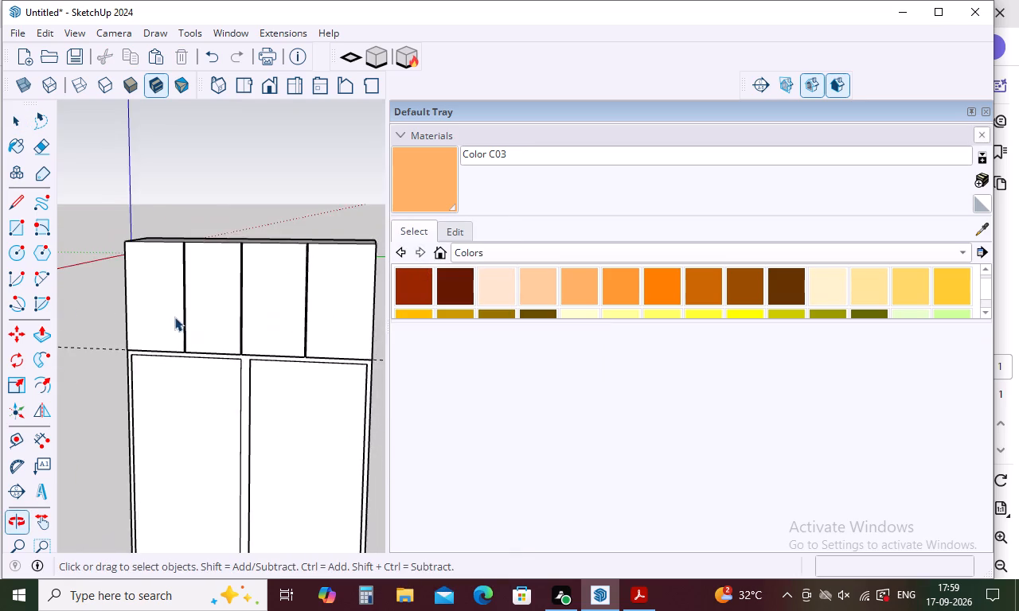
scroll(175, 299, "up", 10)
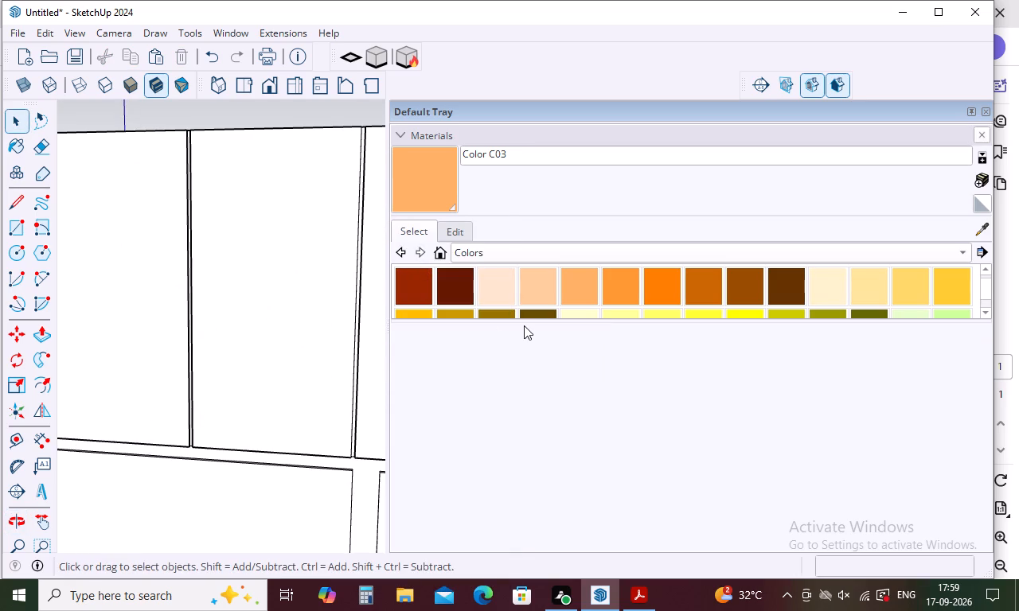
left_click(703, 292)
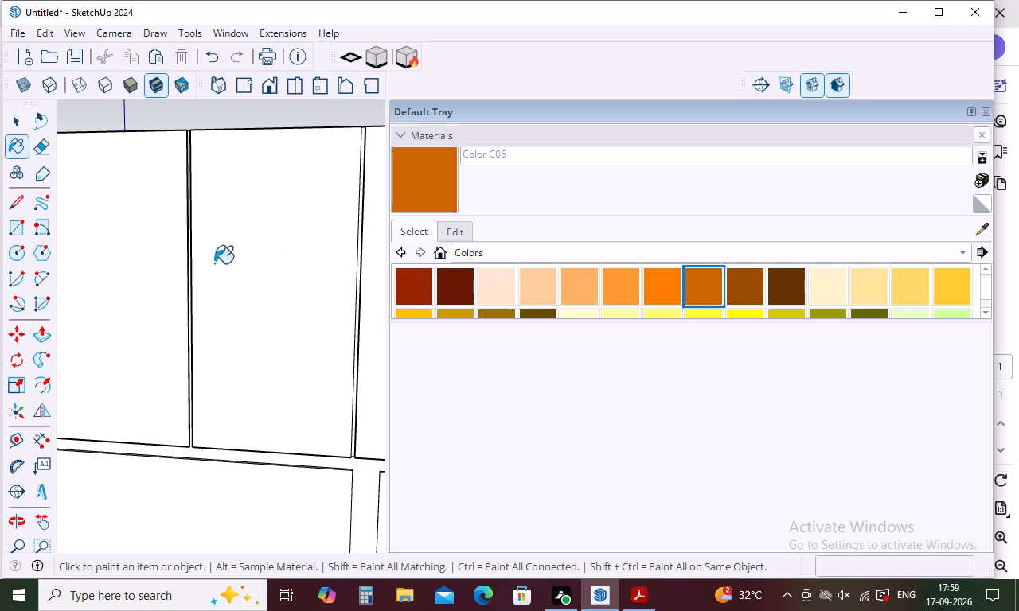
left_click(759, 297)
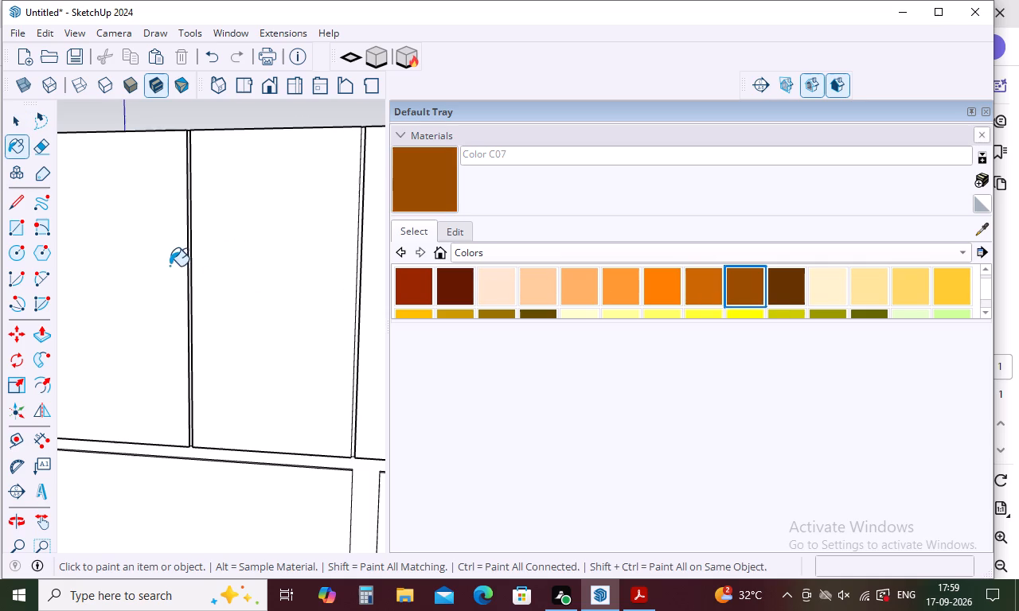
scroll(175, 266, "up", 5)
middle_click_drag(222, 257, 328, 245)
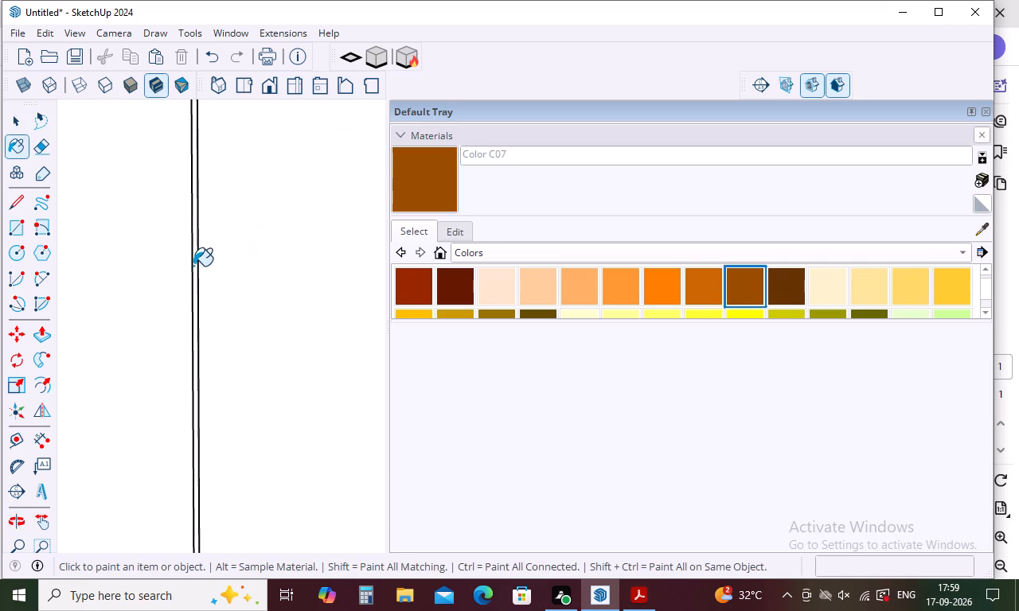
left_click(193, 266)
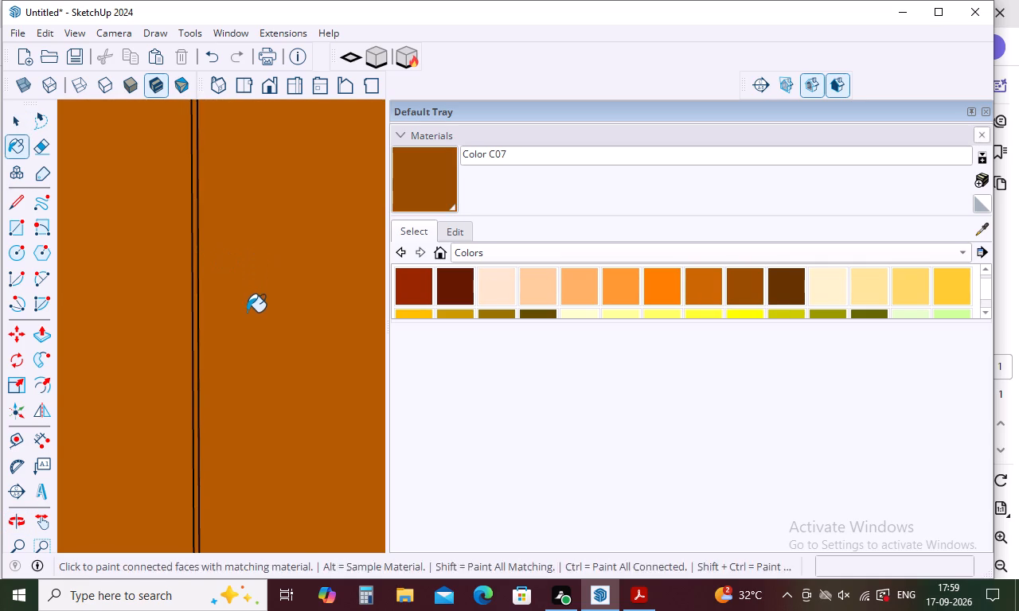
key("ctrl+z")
Open the wardrobe group and paint the back and side faces of the first groove between its upper doors with Color C07.
scroll(266, 261, "down", 10)
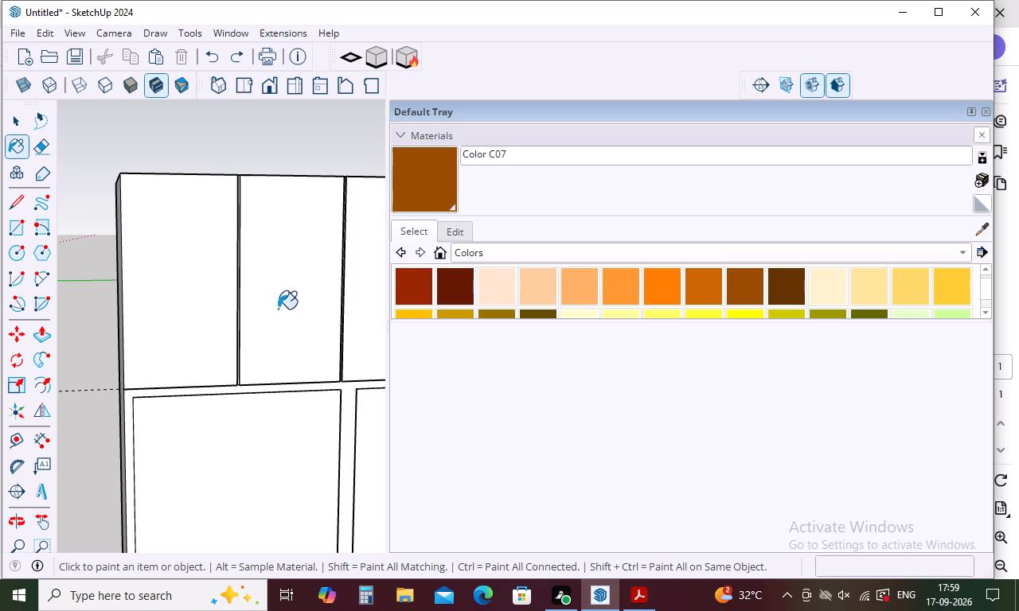
key("space")
double_click(278, 309)
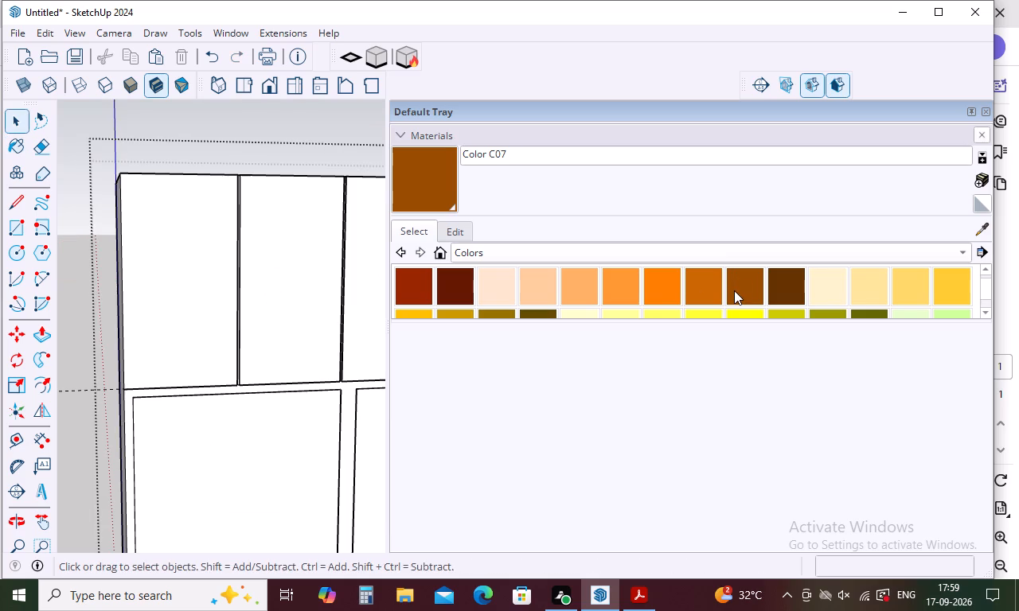
left_click(734, 290)
middle_click_drag(275, 237, 185, 269)
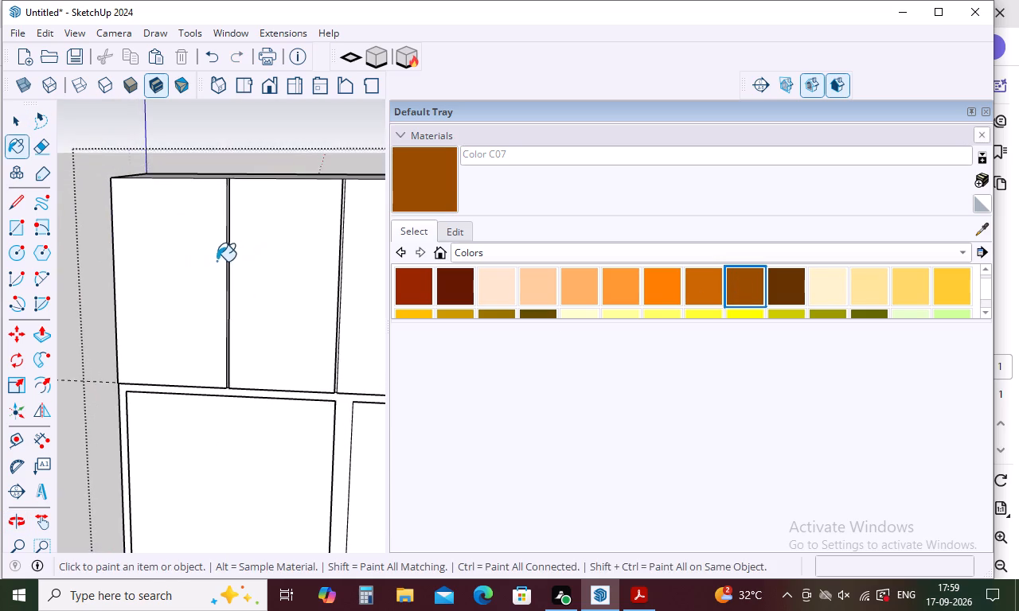
scroll(217, 261, "up", 19)
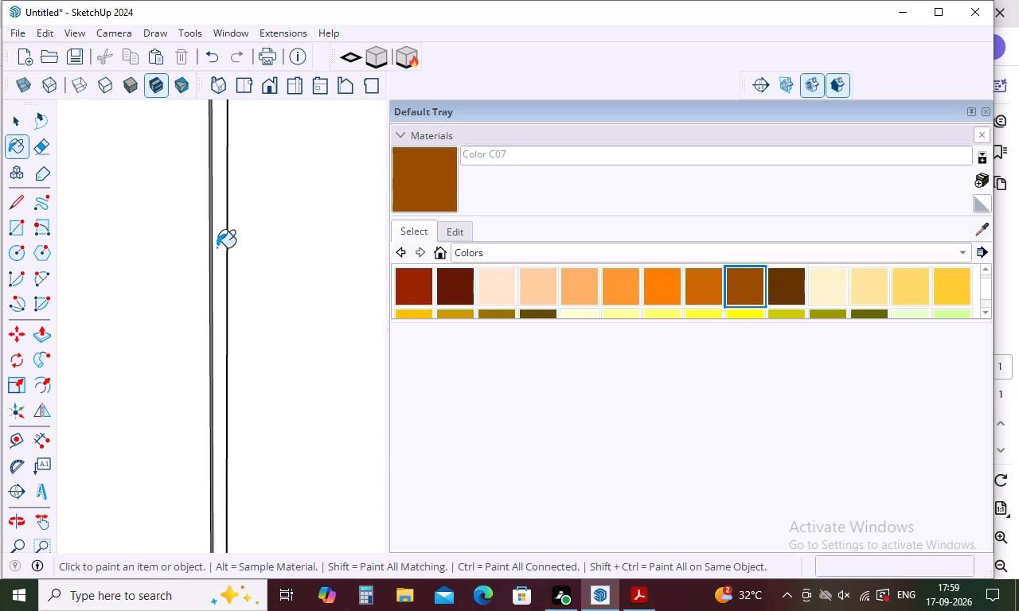
scroll(217, 247, "up", 4)
left_click(224, 250)
left_click(208, 259)
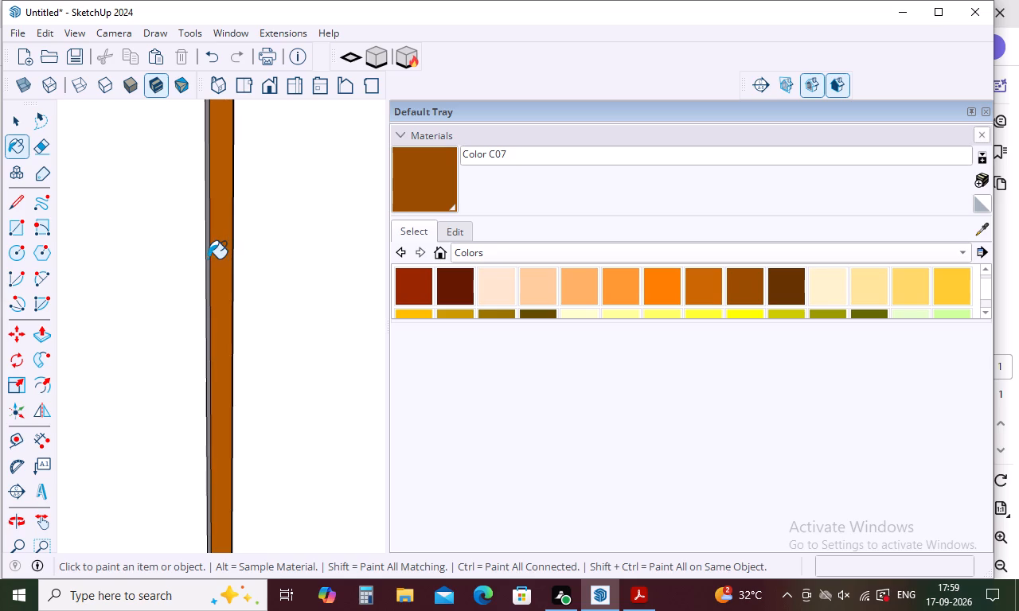
middle_click_drag(260, 268, 460, 249)
left_click(221, 260)
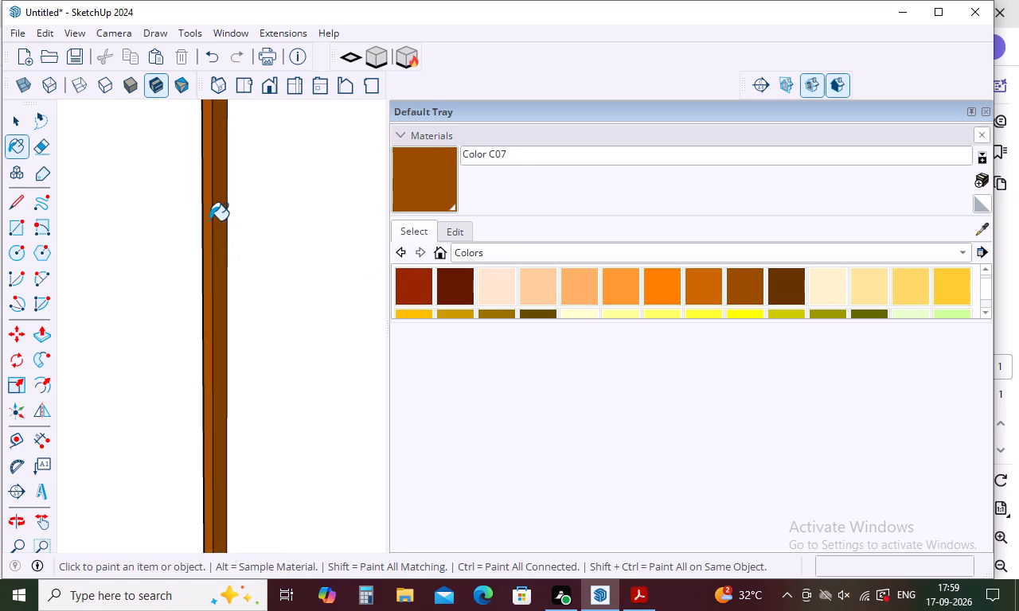
Paint the back and side faces of the middle groove between the wardrobe's upper doors with Color C07.
scroll(209, 220, "down", 20)
scroll(209, 222, "down", 4)
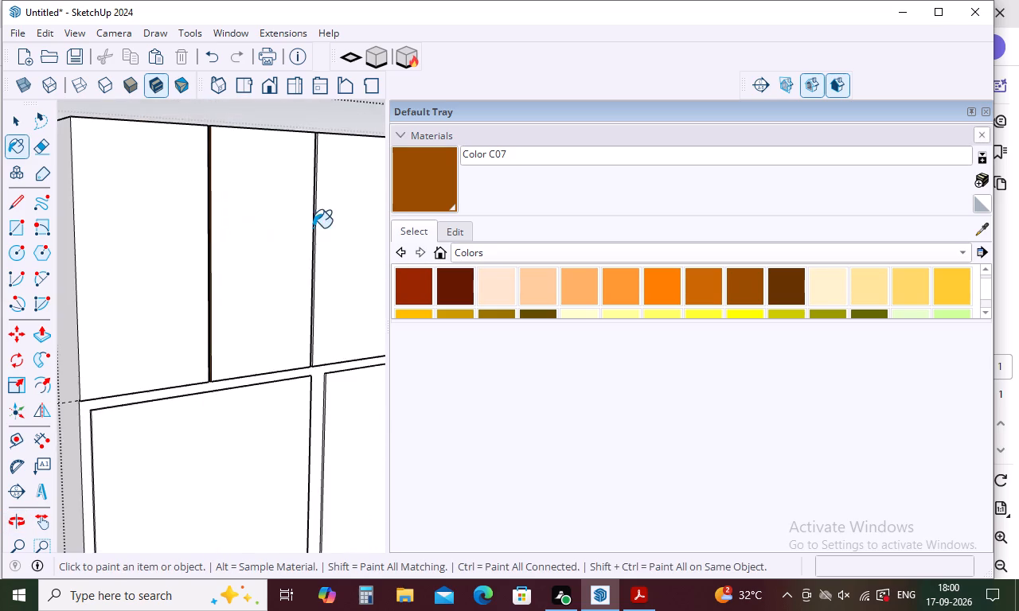
scroll(314, 227, "up", 16)
left_click(278, 242)
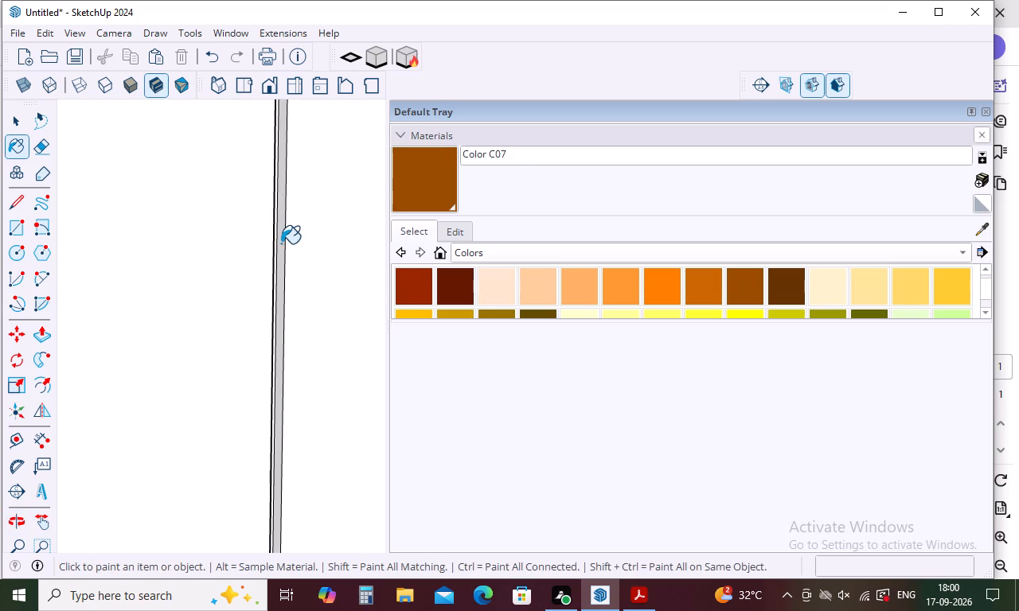
left_click(281, 245)
scroll(281, 247, "up", 5)
middle_click_drag(281, 246, 179, 263)
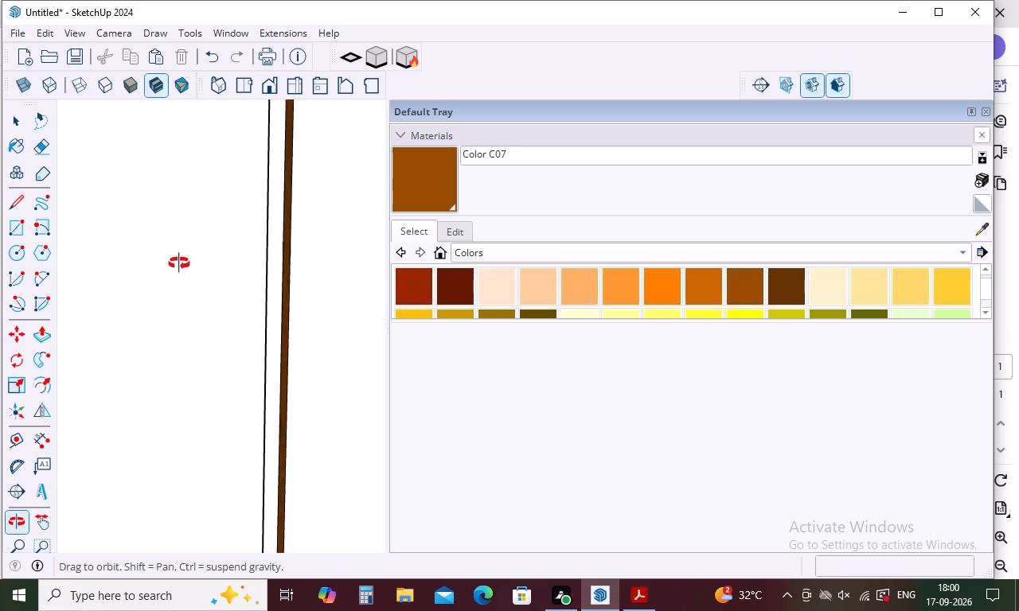
middle_click_drag(179, 263, 135, 267)
left_click(283, 260)
middle_click_drag(285, 259, 116, 281)
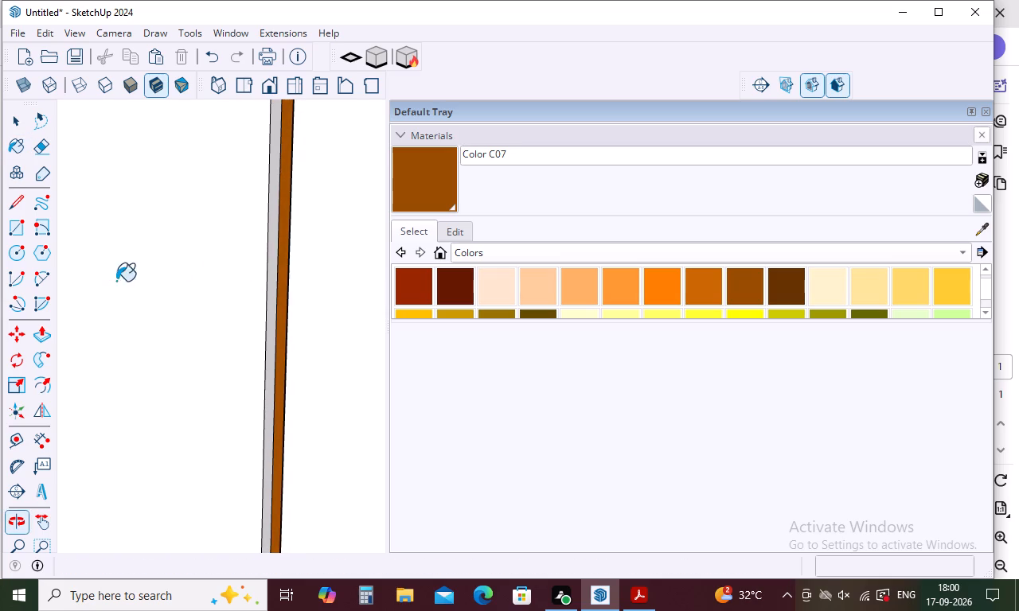
left_click(273, 262)
Paint the back and side faces of the third groove between the wardrobe's upper doors with Color C07.
scroll(224, 247, "down", 15)
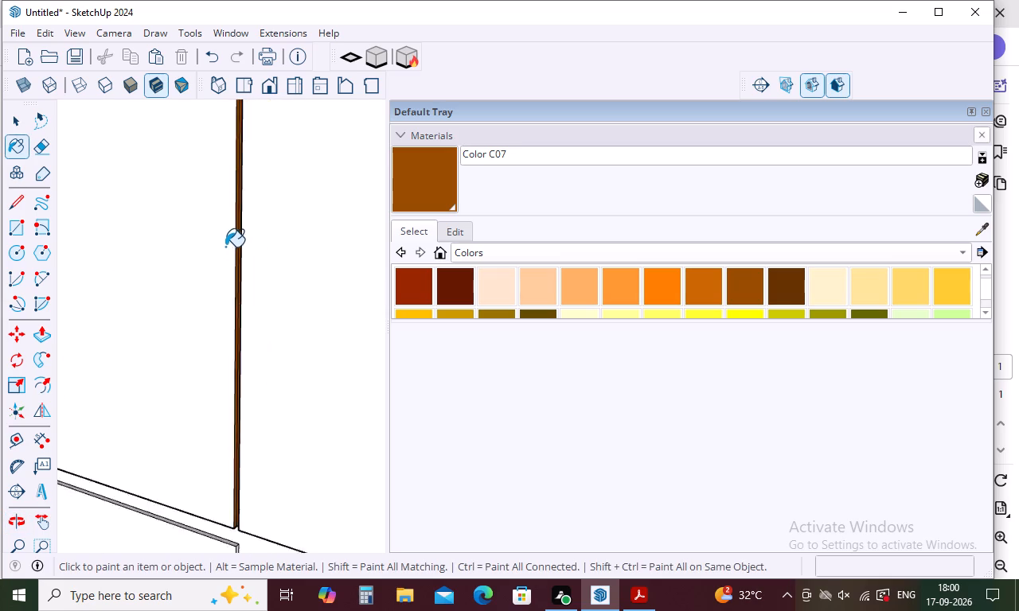
scroll(228, 247, "down", 6)
scroll(230, 247, "up", 1)
scroll(230, 247, "down", 5)
scroll(346, 264, "up", 11)
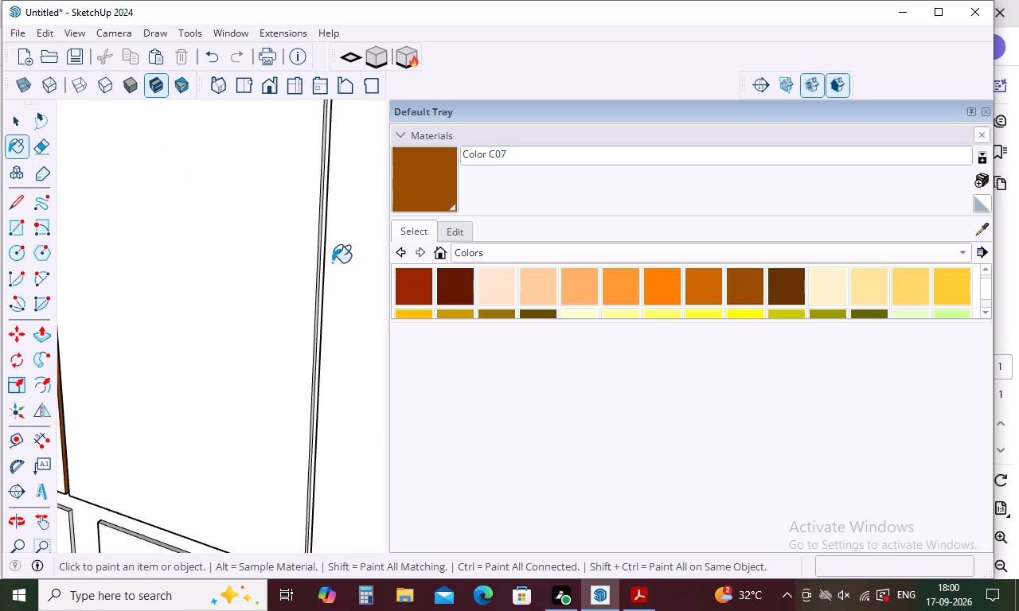
scroll(332, 263, "up", 11)
left_click(314, 260)
left_click(301, 272)
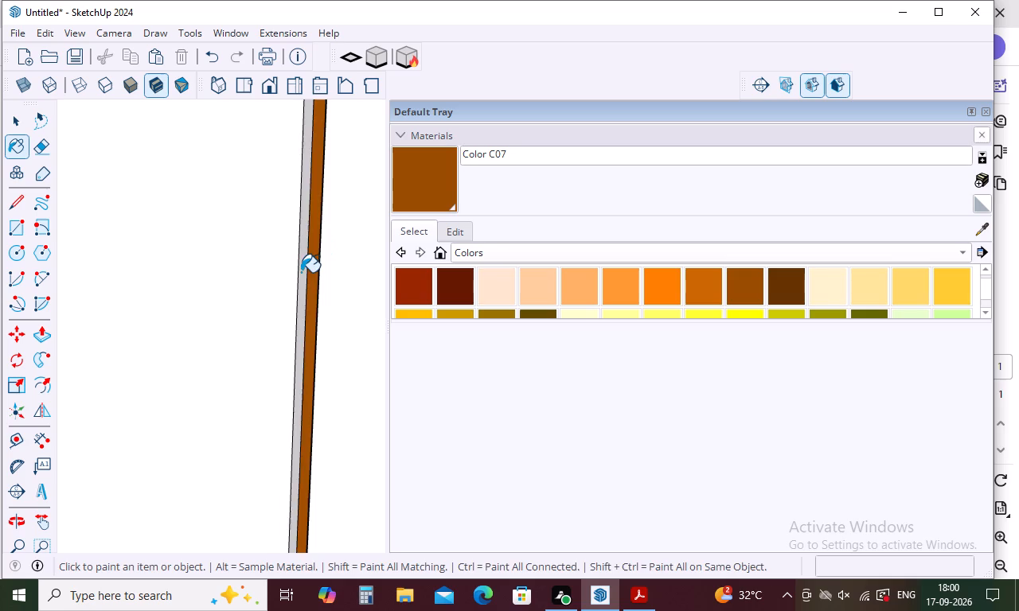
scroll(279, 265, "down", 9)
middle_click(278, 265)
scroll(277, 267, "down", 9)
middle_click_drag(291, 276, 337, 299)
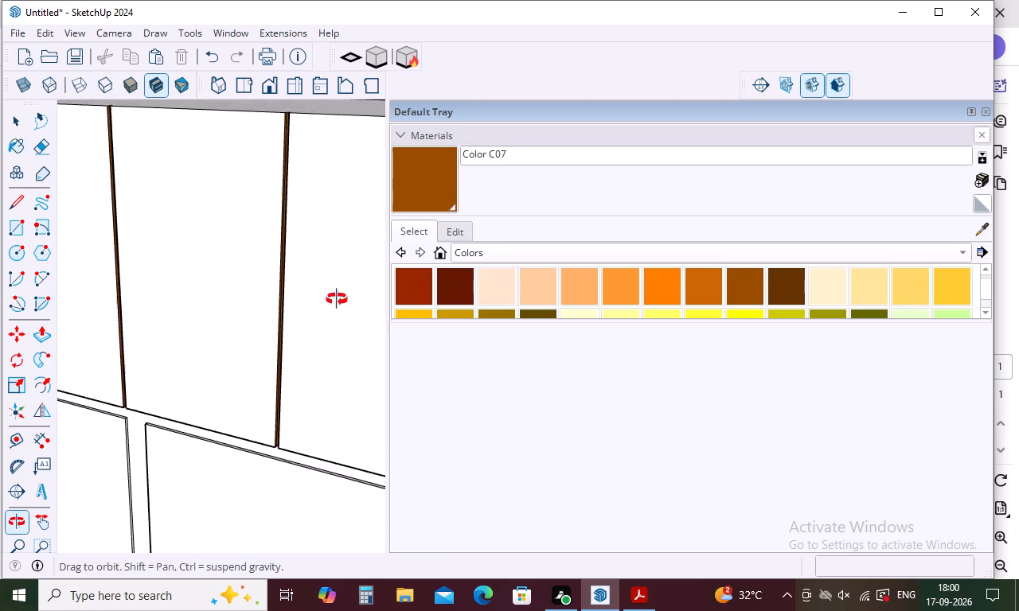
middle_click_drag(337, 299, 486, 251)
scroll(271, 309, "up", 6)
middle_click_drag(269, 303, 327, 298)
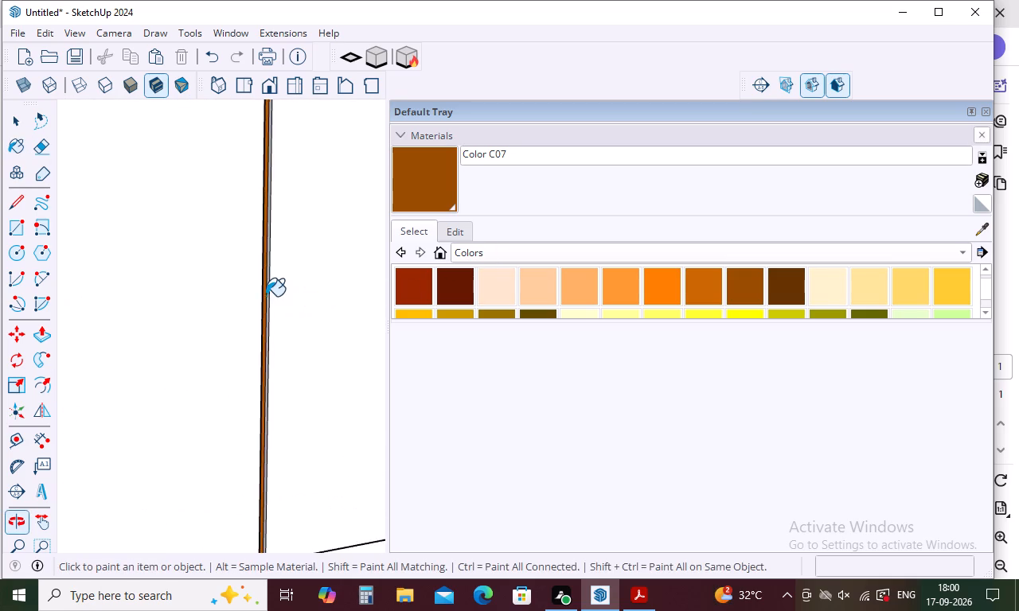
scroll(266, 296, "up", 10)
left_click(268, 295)
Paint the frame face surrounding the wardrobe's two large lower doors with Color C07.
scroll(167, 305, "down", 9)
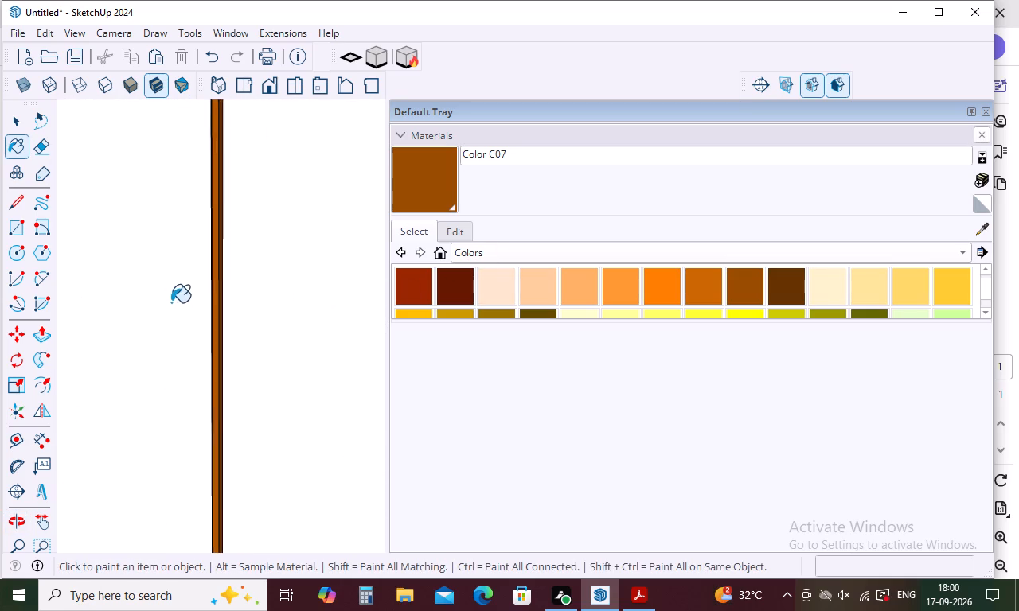
scroll(171, 302, "down", 18)
scroll(238, 321, "down", 9)
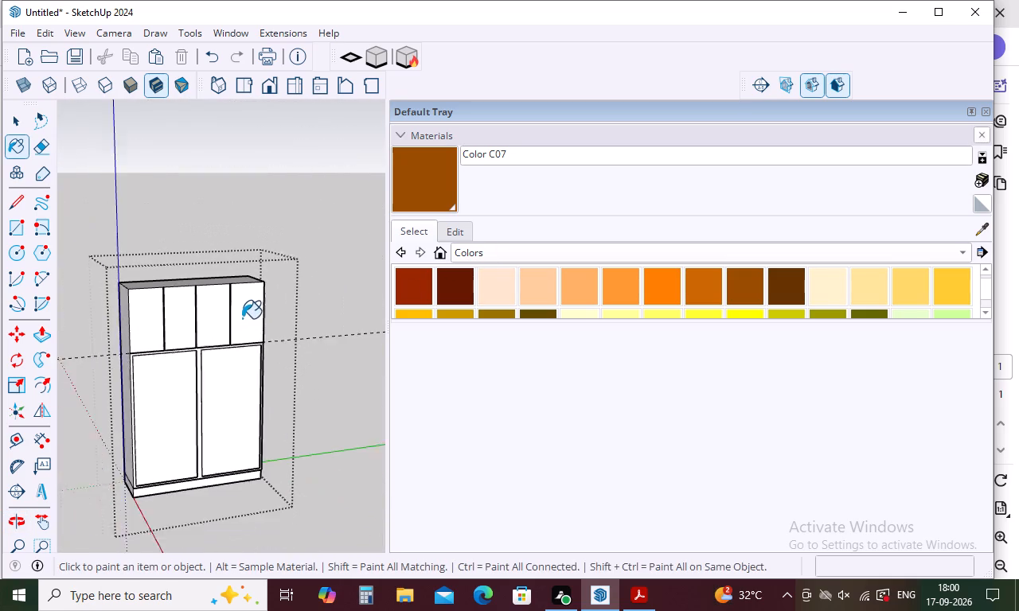
scroll(242, 318, "down", 1)
scroll(185, 408, "up", 10)
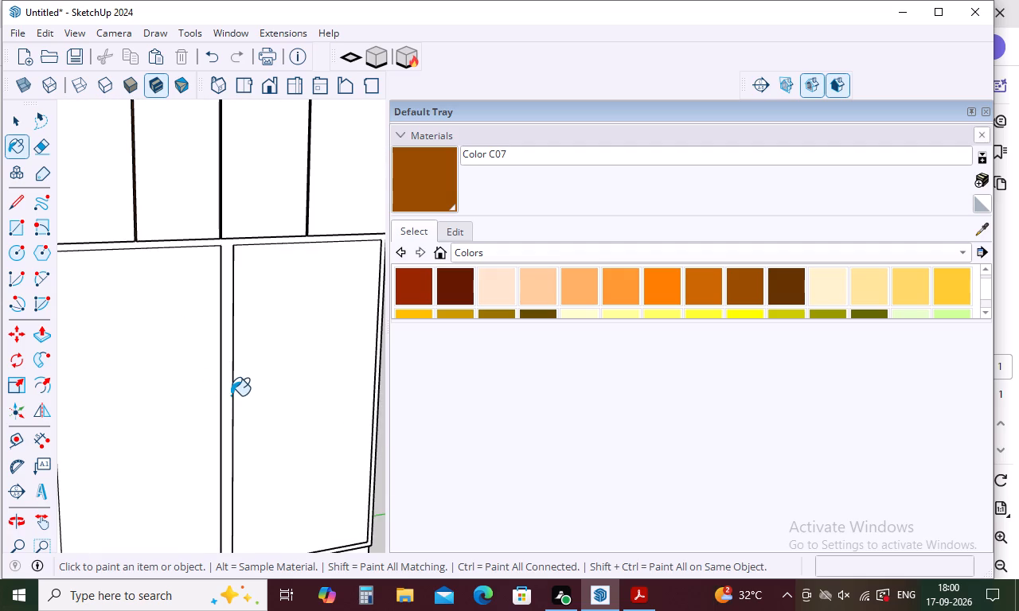
left_click(231, 395)
scroll(226, 314, "down", 9)
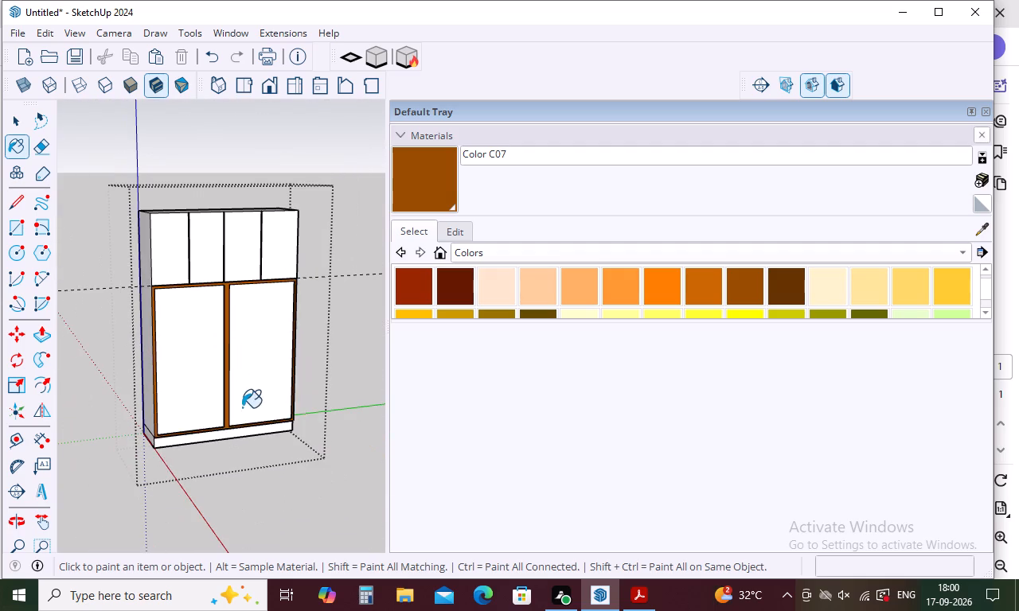
middle_click_drag(220, 446, 211, 383)
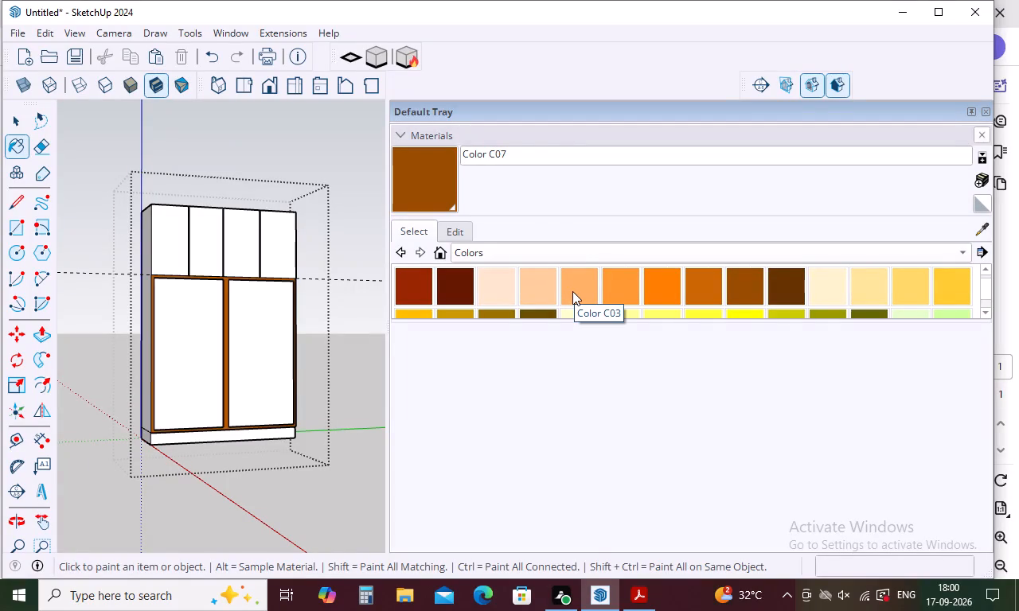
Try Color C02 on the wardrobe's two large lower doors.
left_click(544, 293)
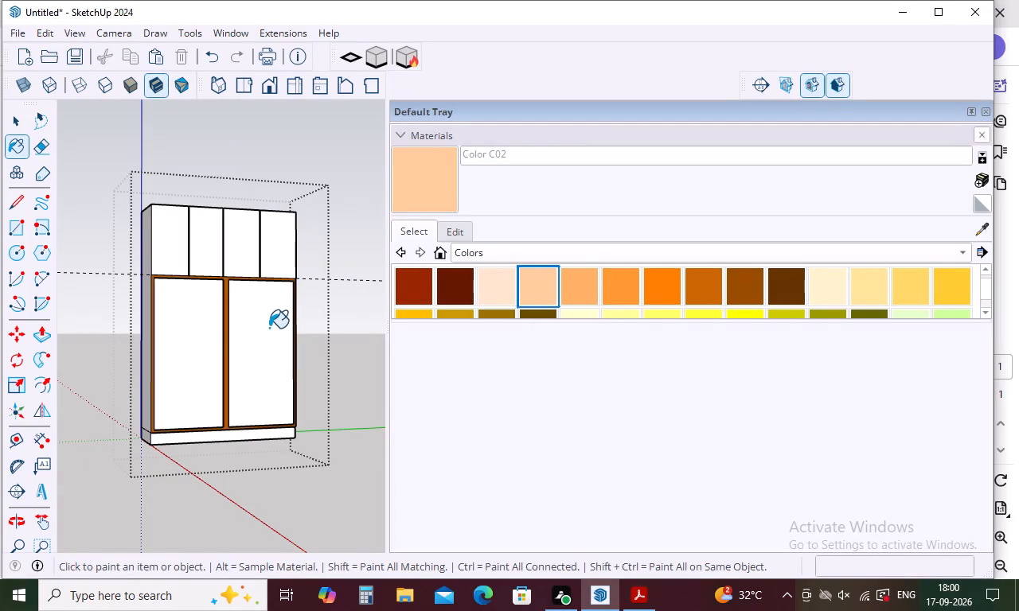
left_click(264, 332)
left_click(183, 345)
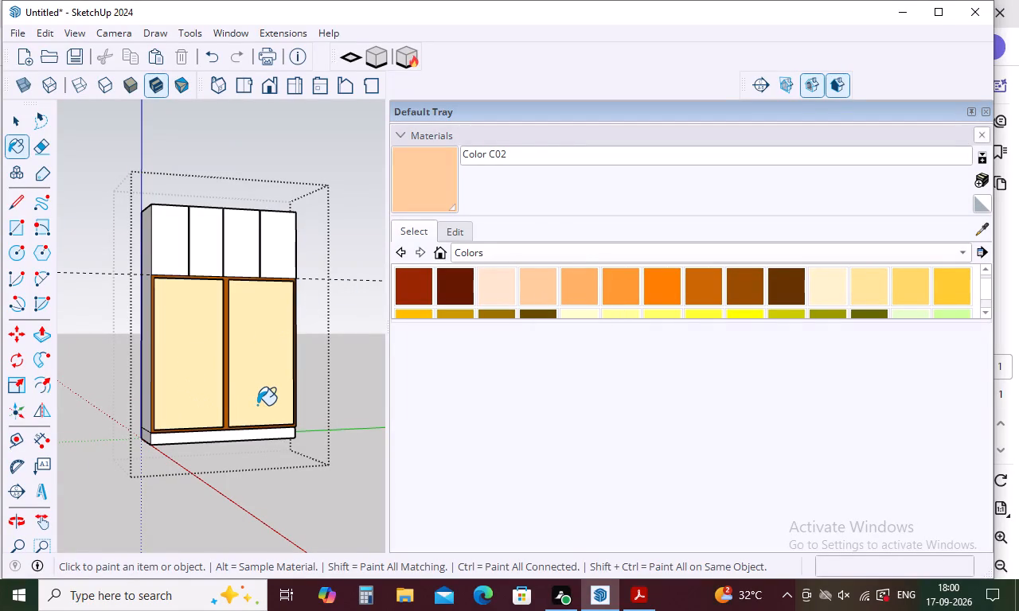
Paint the two large lower doors and the wardrobe's exposed side panel next to the first door with Color C03.
left_click(593, 297)
left_click(276, 331)
left_click(157, 344)
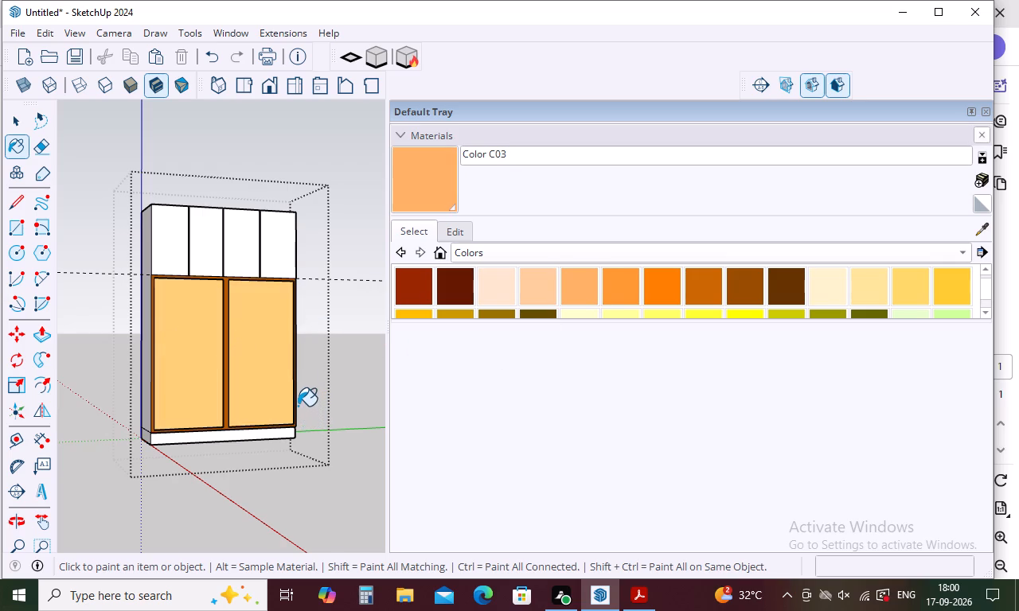
middle_click_drag(214, 284, 241, 298)
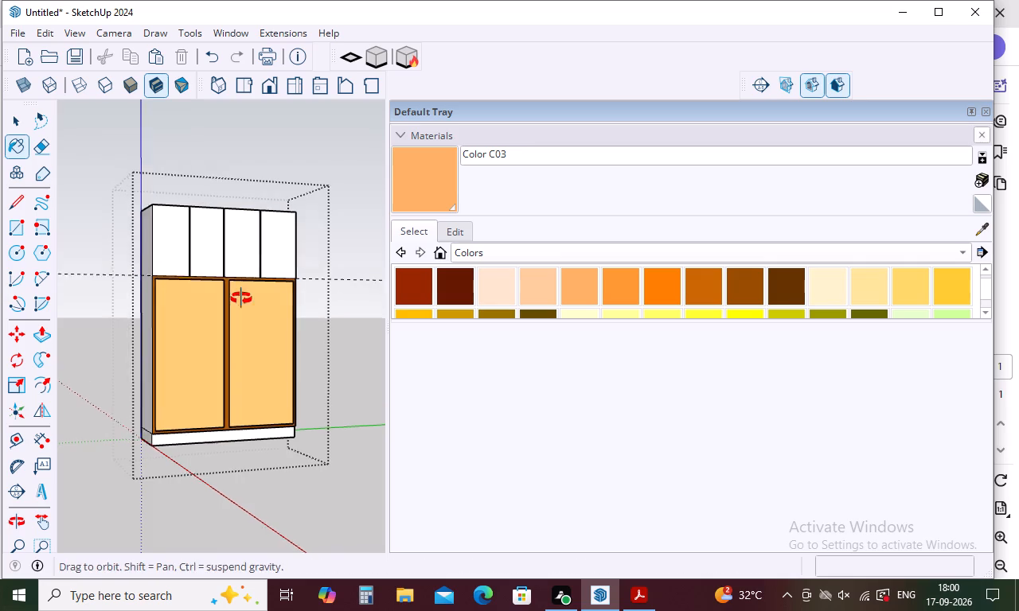
middle_click_drag(241, 298, 347, 302)
left_click(155, 239)
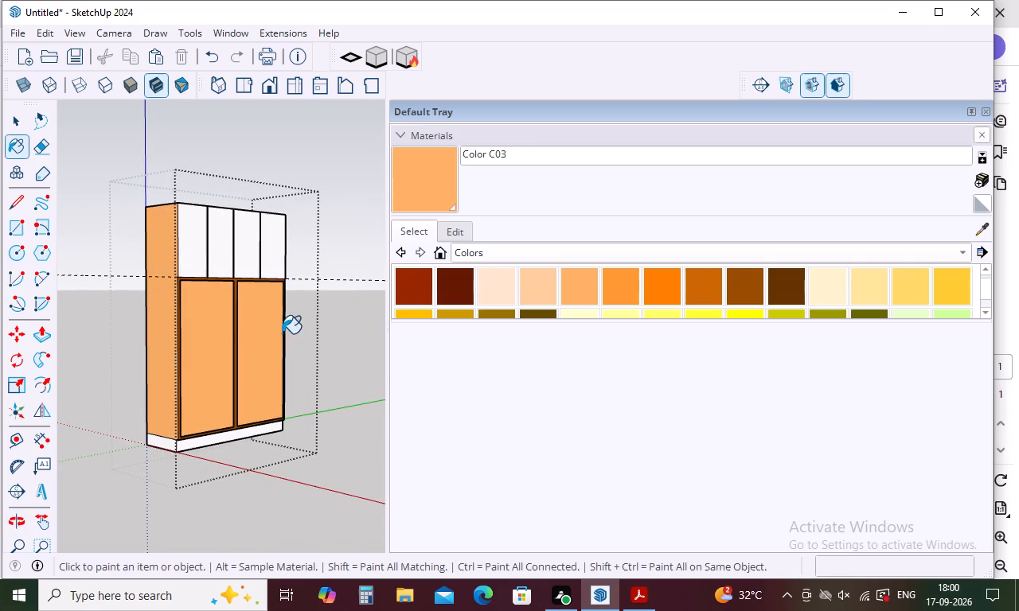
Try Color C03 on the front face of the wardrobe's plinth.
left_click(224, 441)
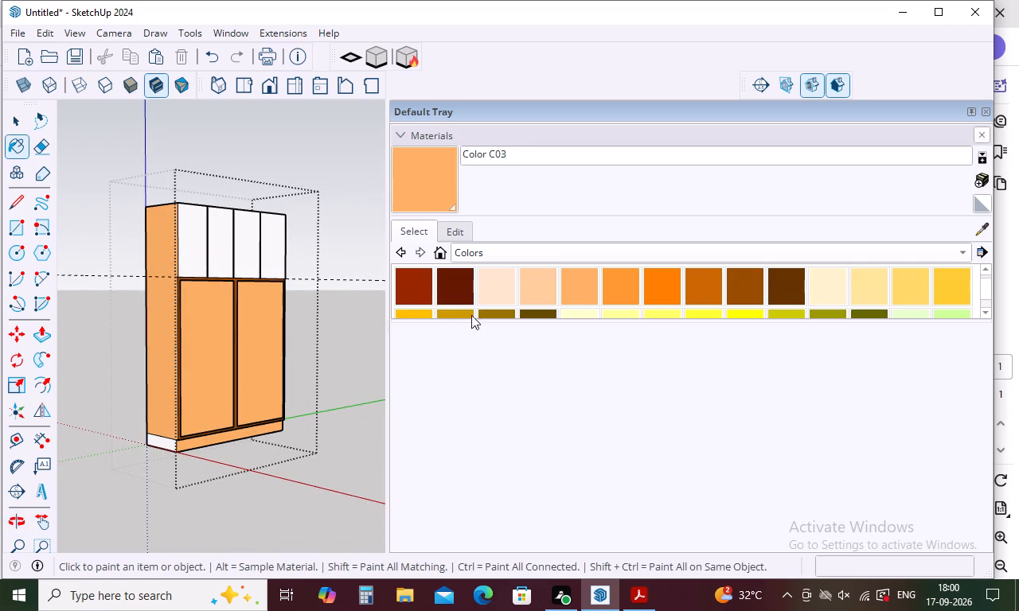
Paint the front face and both end faces of the wardrobe's plinth with Color C07.
left_click_drag(748, 287, 740, 287)
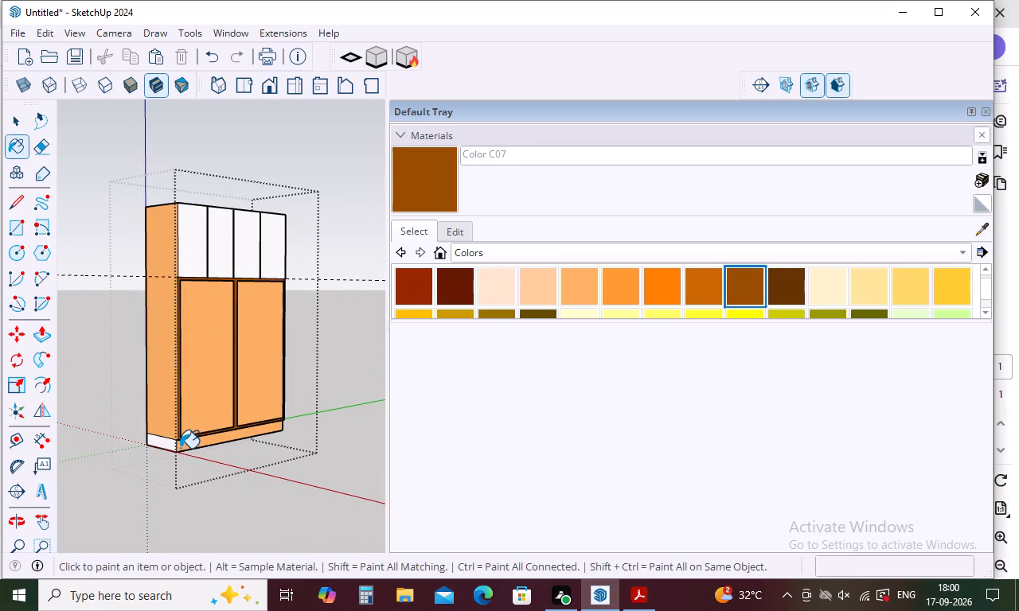
left_click(186, 449)
left_click(195, 451)
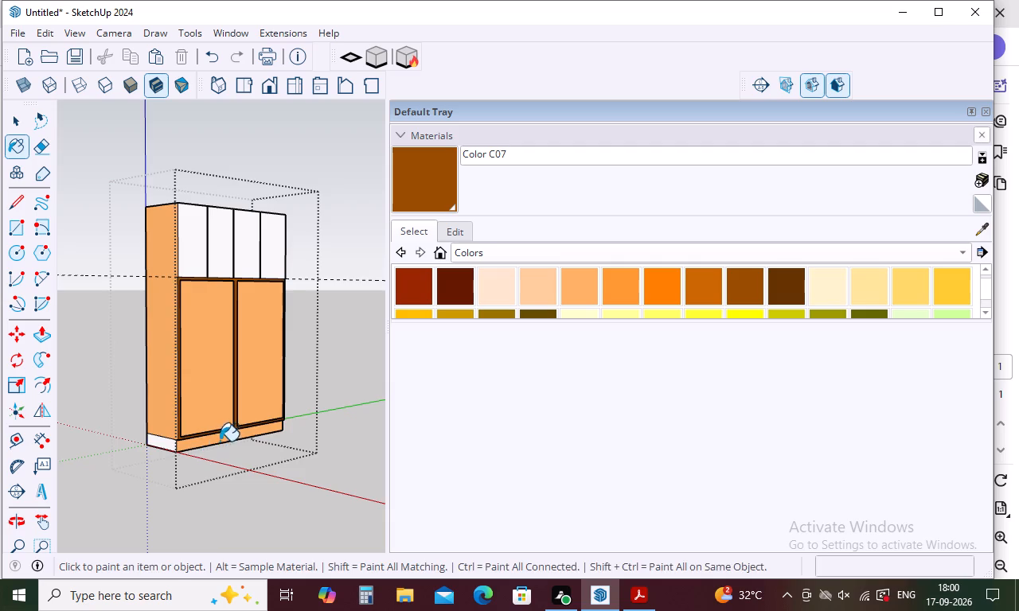
middle_click_drag(220, 441, 230, 373)
left_click(204, 434)
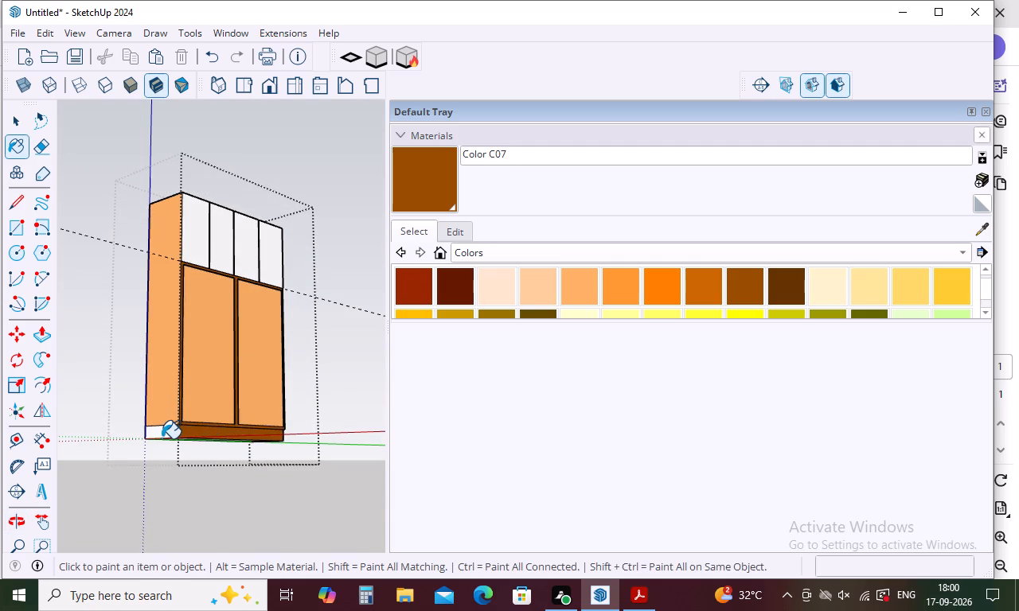
left_click(162, 438)
left_click(168, 434)
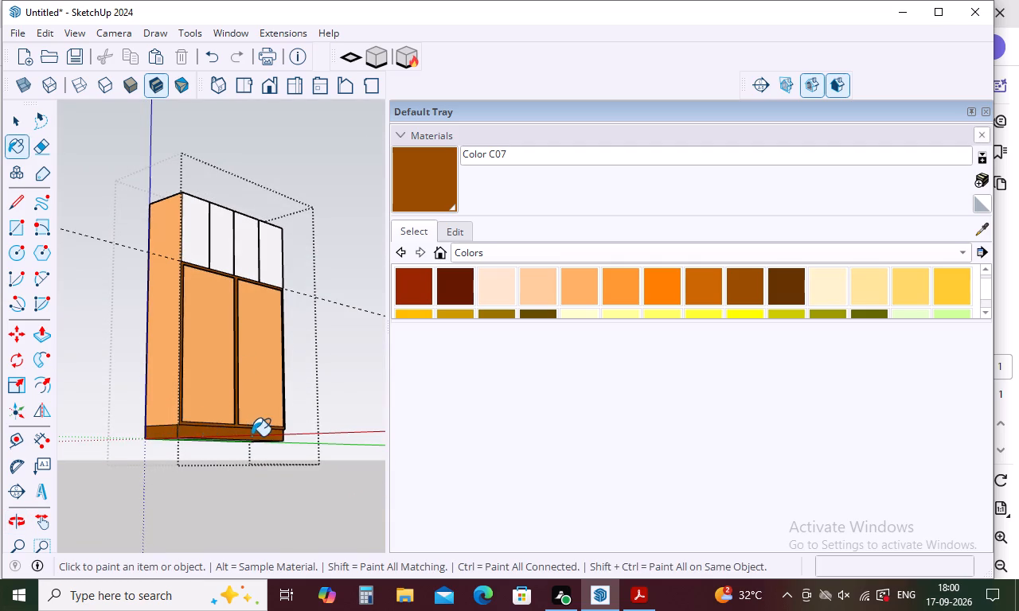
middle_click_drag(248, 442, 0, 510)
middle_click_drag(343, 419, 163, 457)
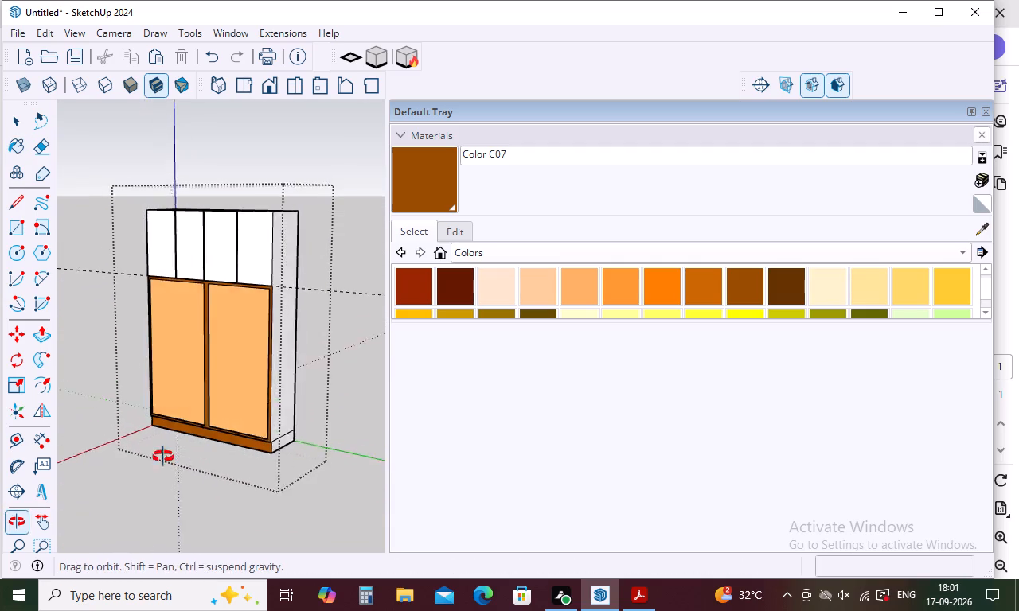
middle_click_drag(163, 457, 131, 457)
left_click(275, 446)
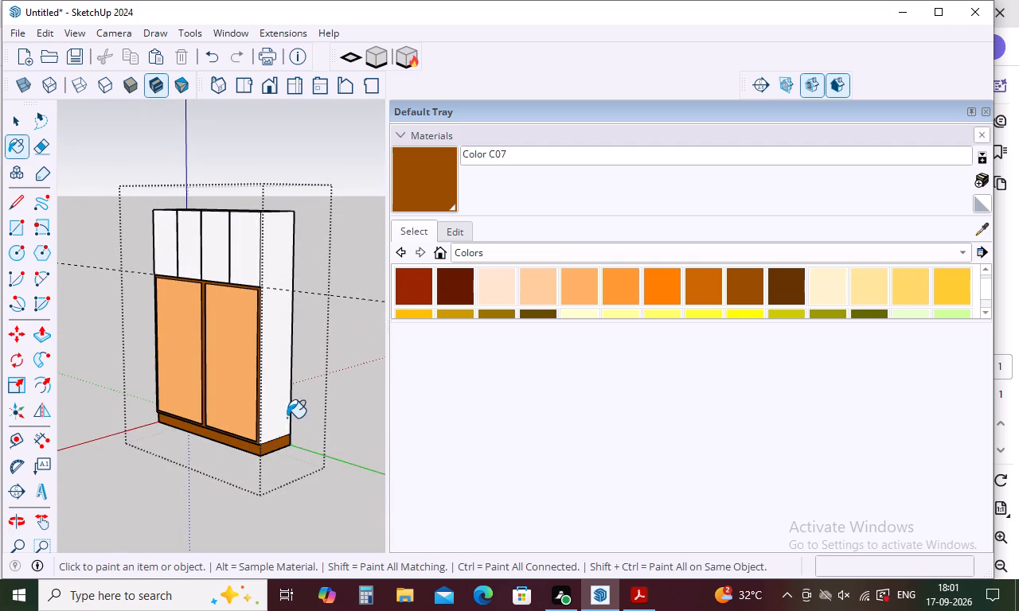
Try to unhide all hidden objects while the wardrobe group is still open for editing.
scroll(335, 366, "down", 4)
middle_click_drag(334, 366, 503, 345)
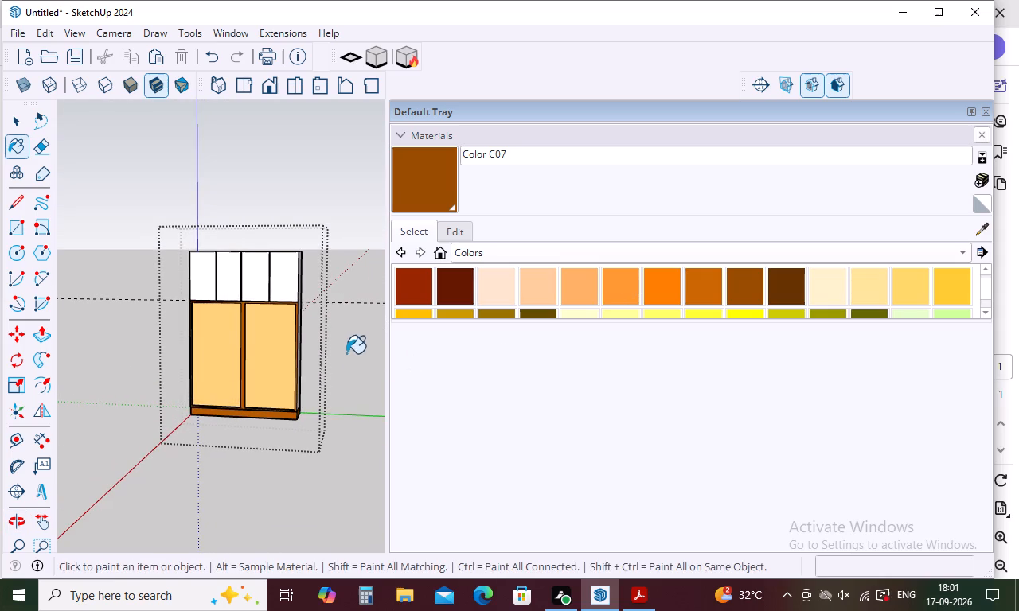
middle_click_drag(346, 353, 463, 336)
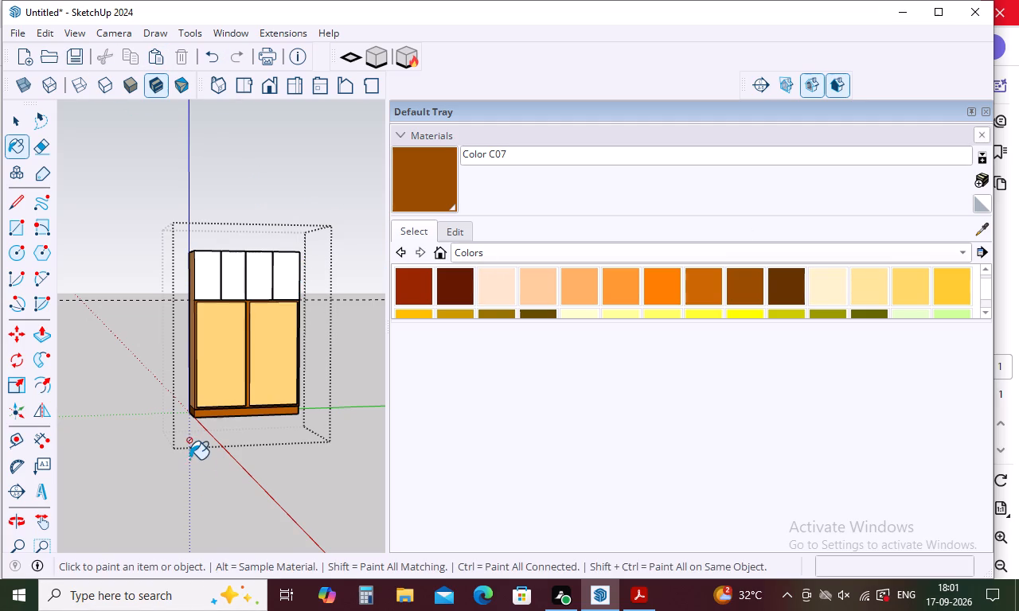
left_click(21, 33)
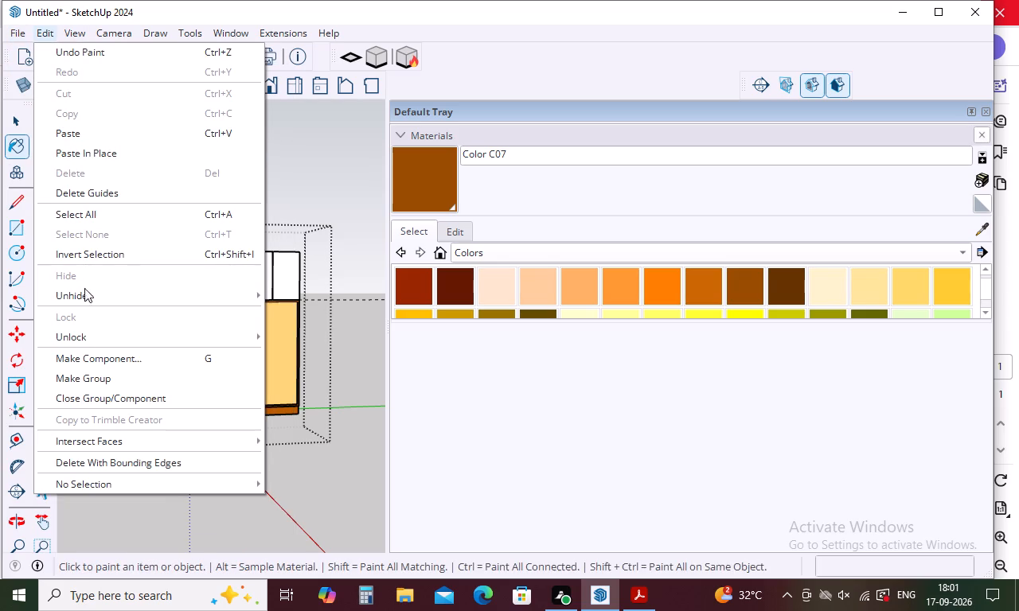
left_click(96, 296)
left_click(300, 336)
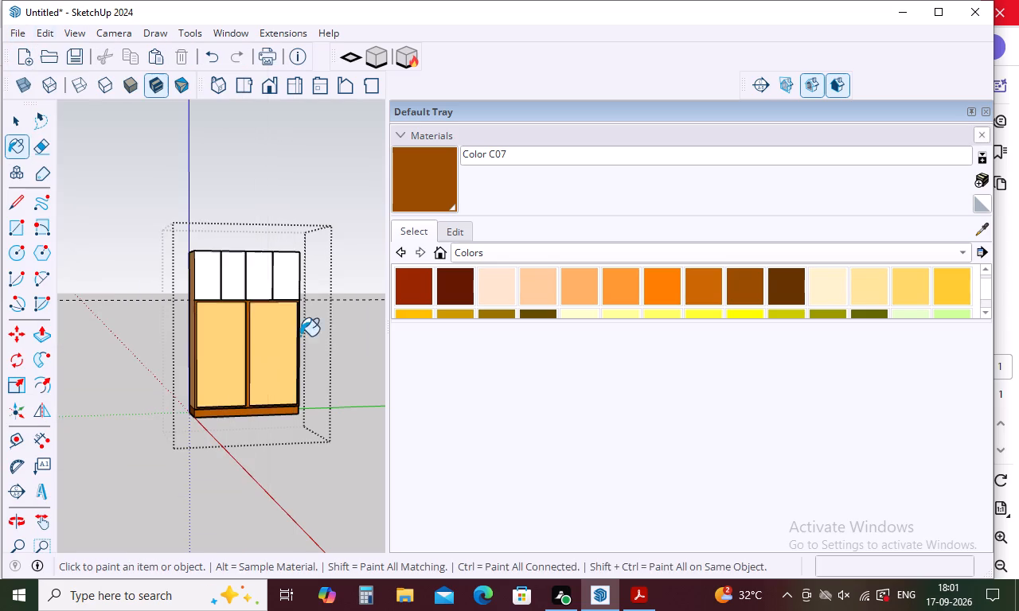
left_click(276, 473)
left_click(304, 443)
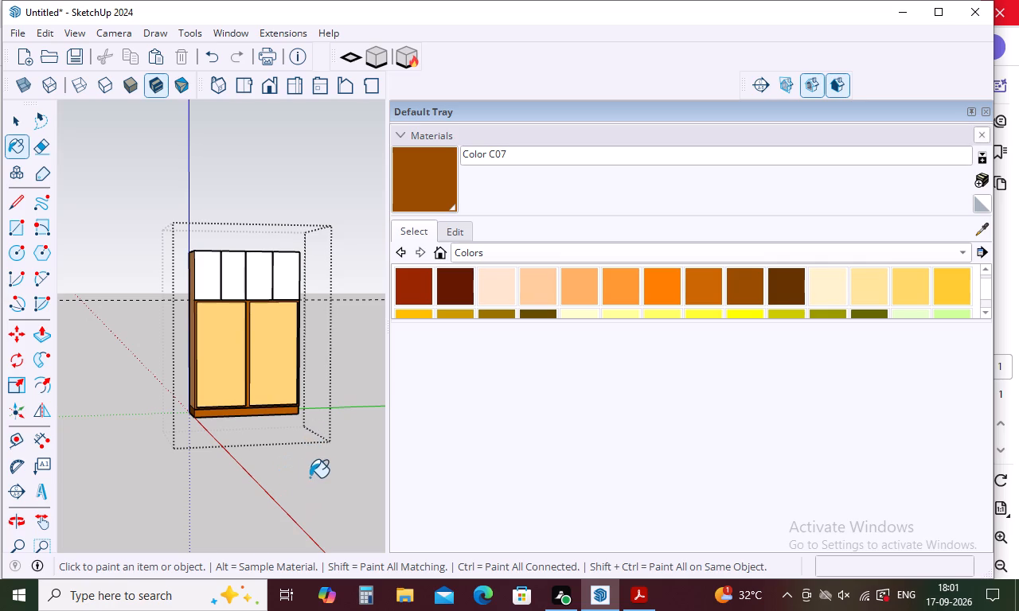
Close the wardrobe group and unhide all the hidden objects of the room.
key("space")
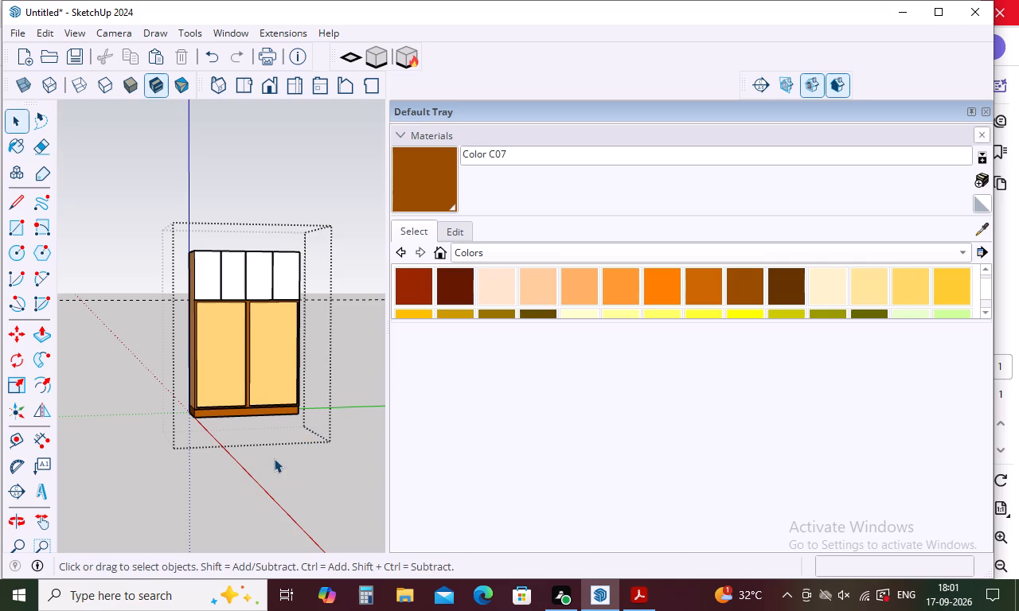
left_click(274, 458)
middle_click_drag(276, 453, 341, 475)
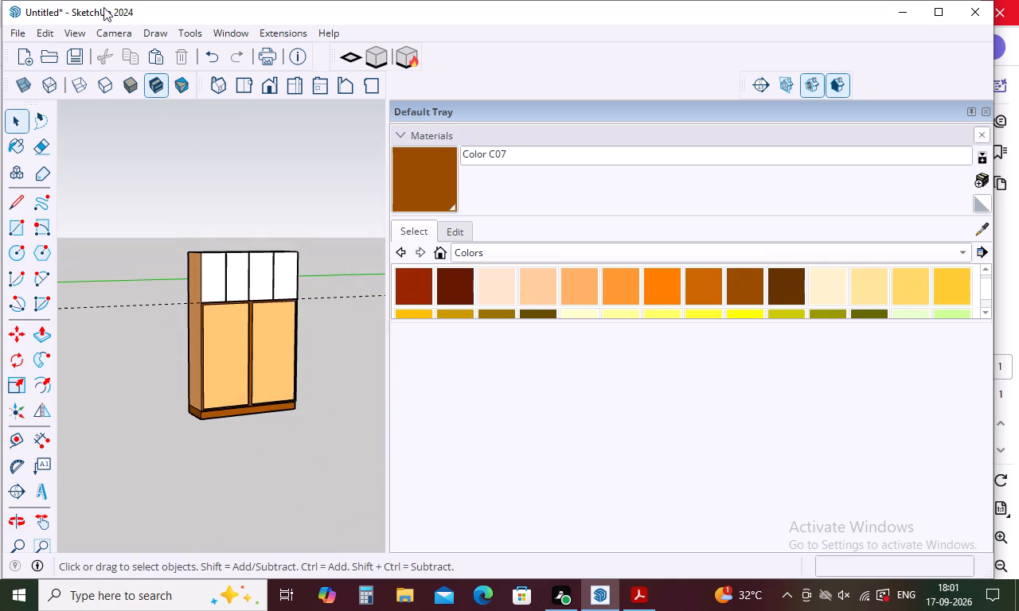
left_click(44, 33)
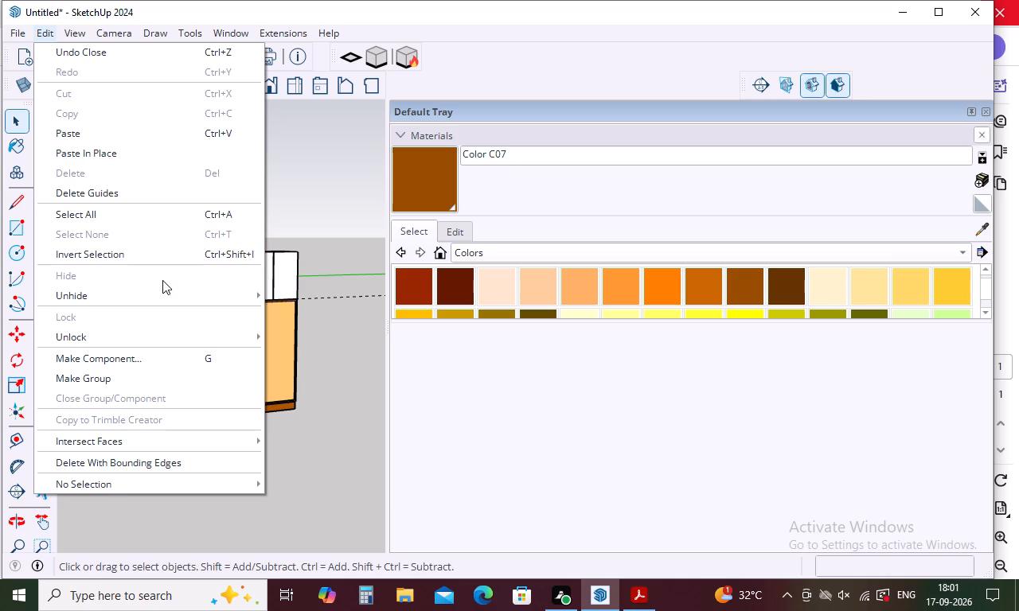
left_click(133, 298)
left_click(283, 341)
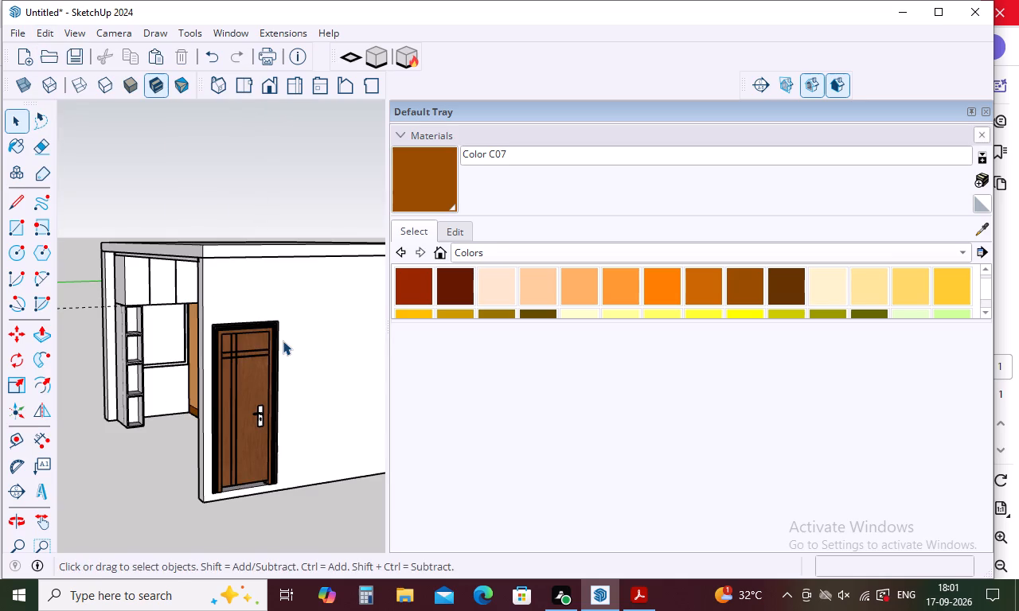
Open the open-shelf unit's group beside the window for editing.
middle_click_drag(267, 413, 445, 411)
scroll(290, 406, "up", 3)
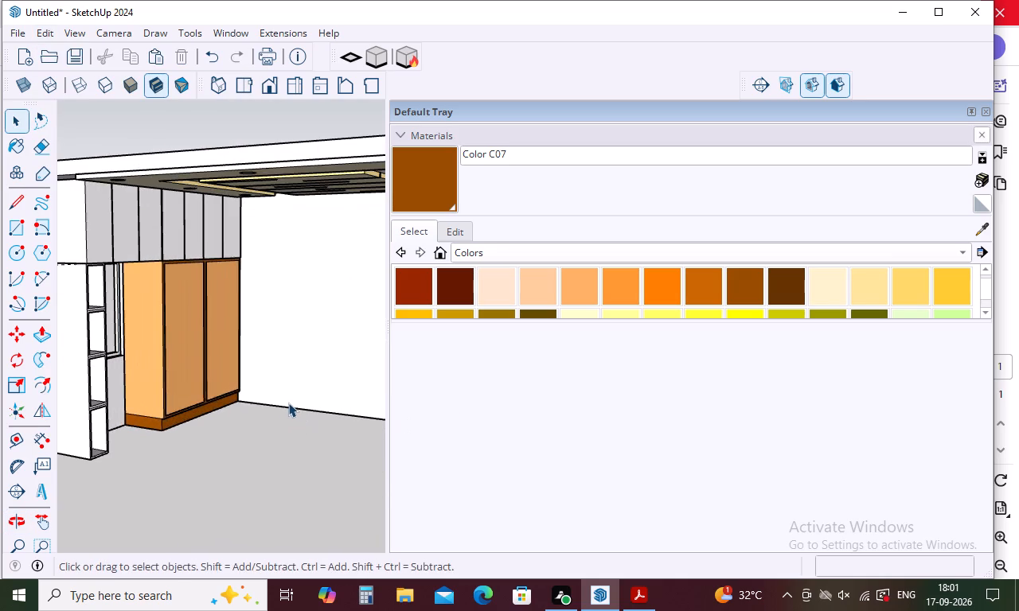
middle_click_drag(288, 403, 245, 425)
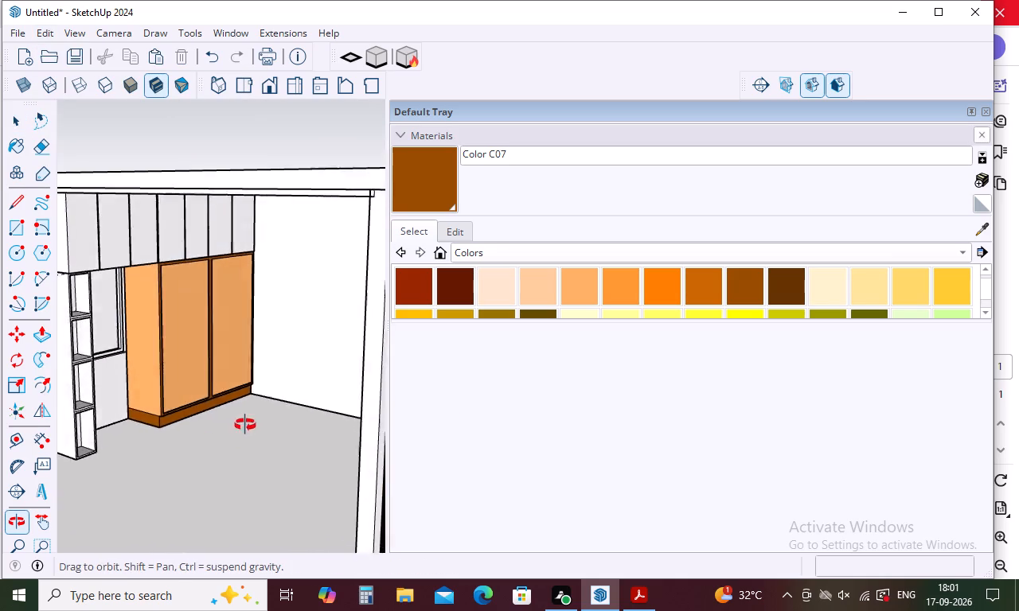
middle_click_drag(245, 425, 253, 426)
scroll(223, 419, "up", 2)
scroll(237, 387, "down", 4)
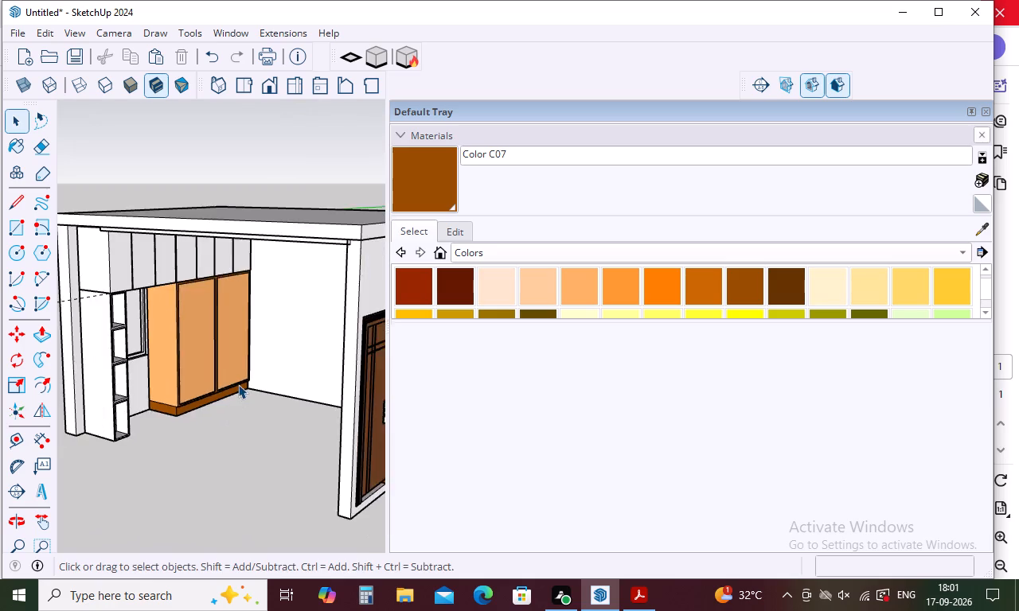
scroll(238, 384, "down", 3)
middle_click_drag(235, 387, 131, 394)
scroll(122, 368, "up", 8)
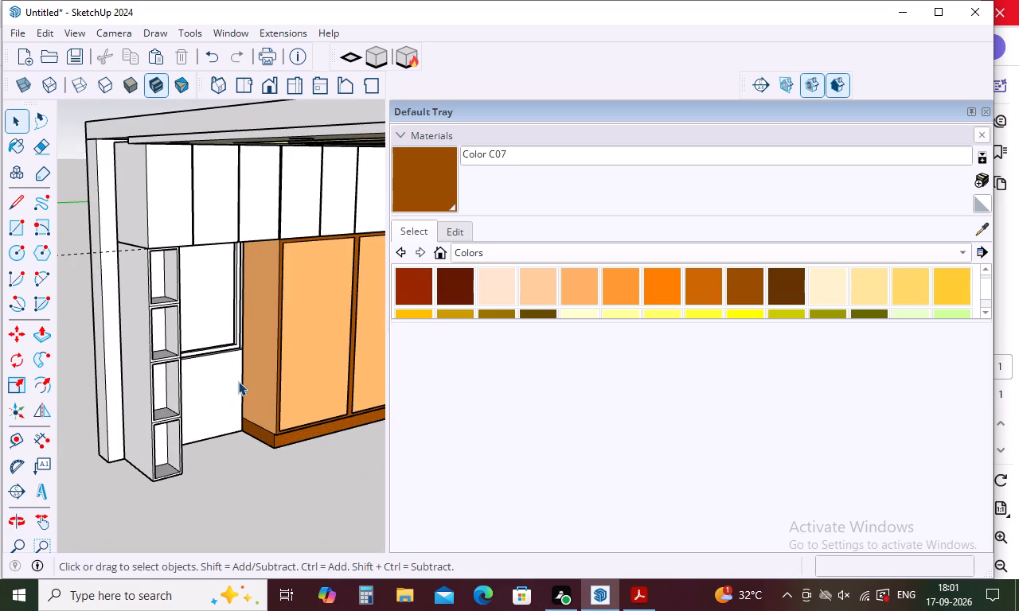
scroll(93, 313, "up", 4)
scroll(169, 325, "up", 3)
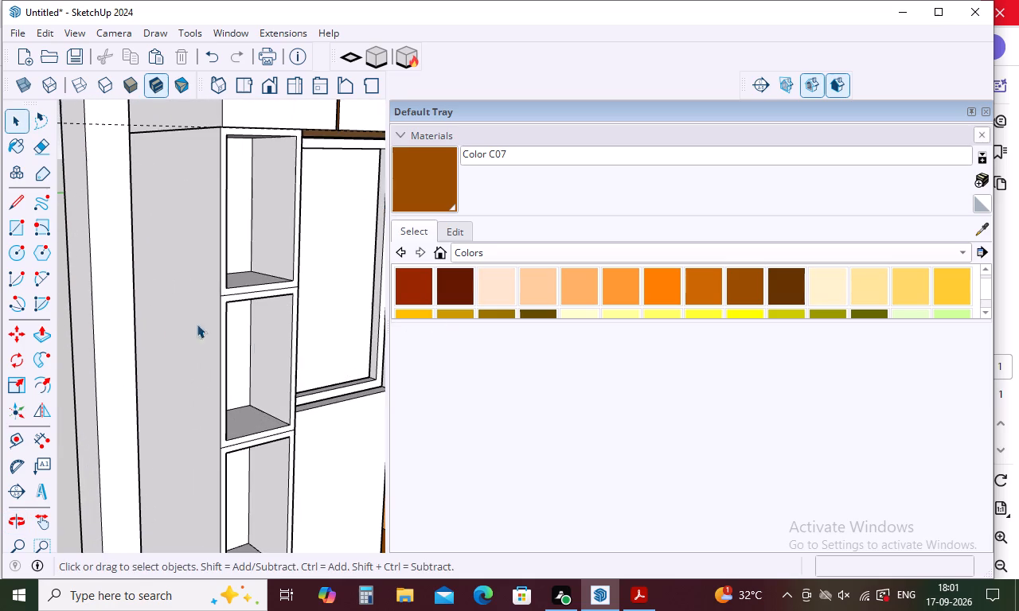
double_click(287, 360)
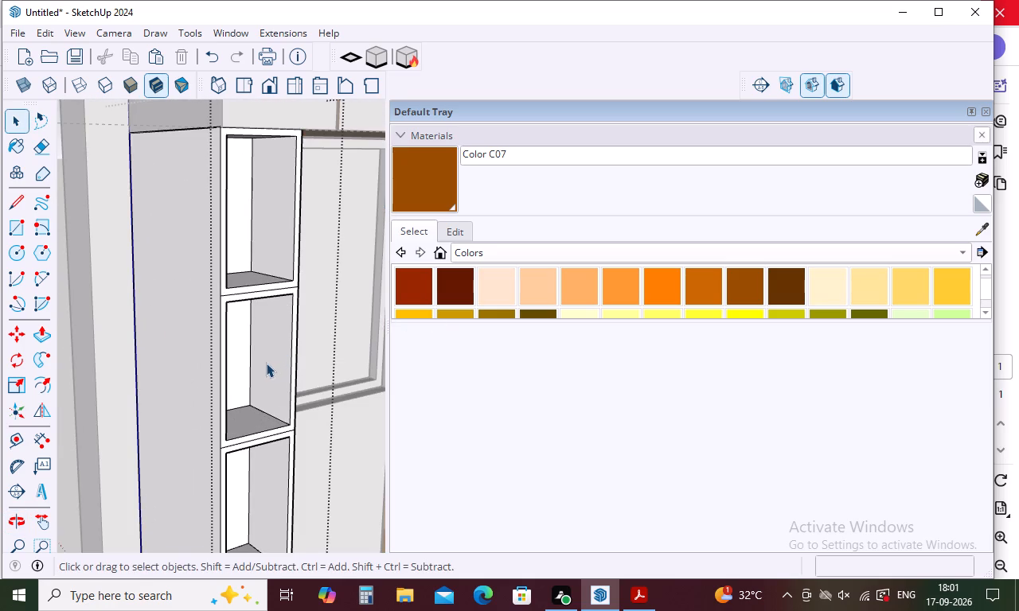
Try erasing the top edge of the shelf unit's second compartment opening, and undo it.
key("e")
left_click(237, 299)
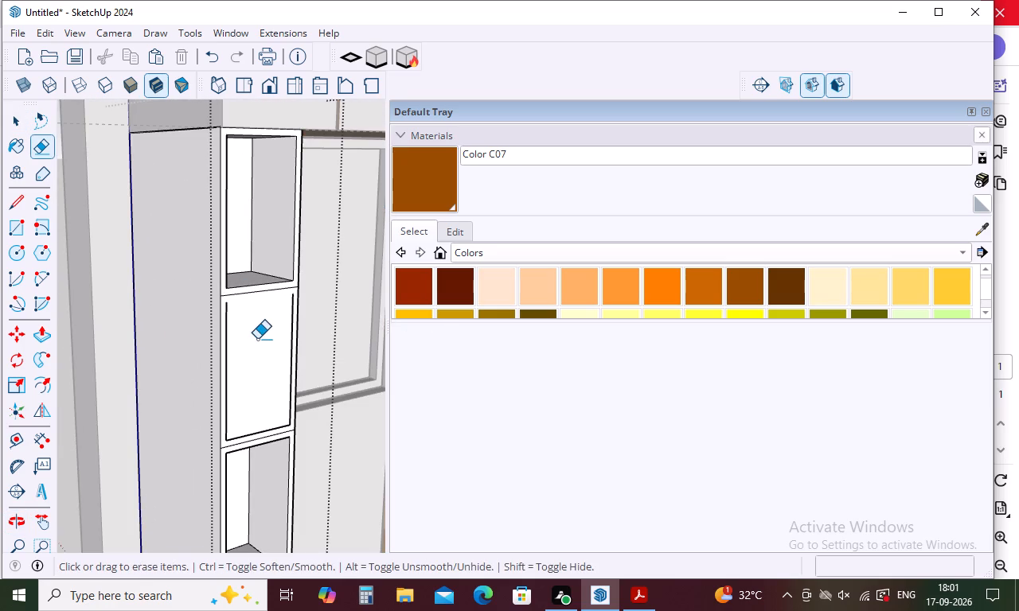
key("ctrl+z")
Erase the seam lines across the front edges of the three shelf boards between the unit's four compartments.
scroll(236, 302, "up", 8)
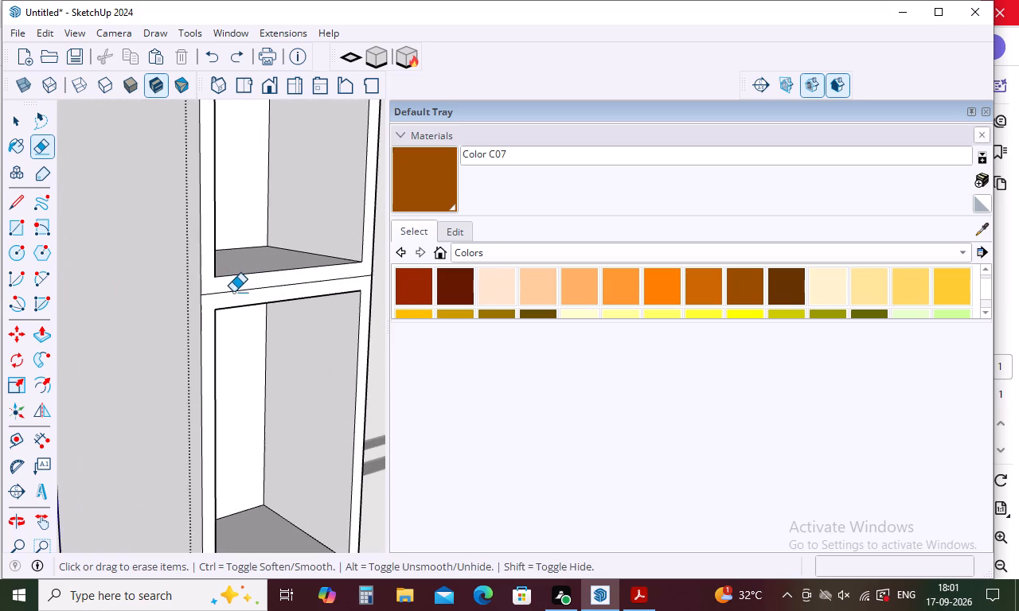
left_click_drag(233, 292, 231, 300)
scroll(225, 288, "down", 13)
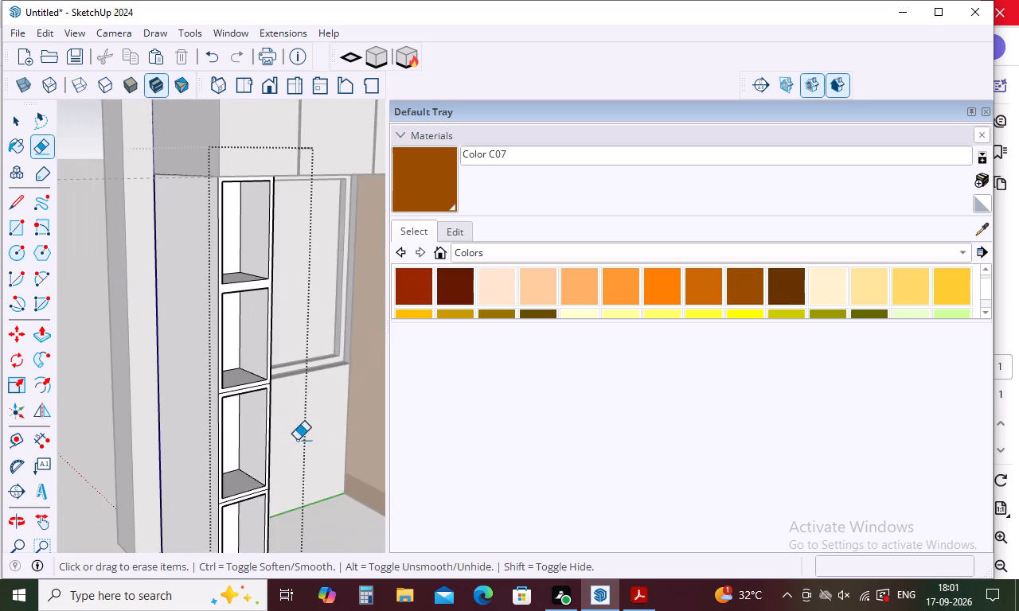
scroll(264, 411, "up", 13)
left_click_drag(237, 372, 237, 384)
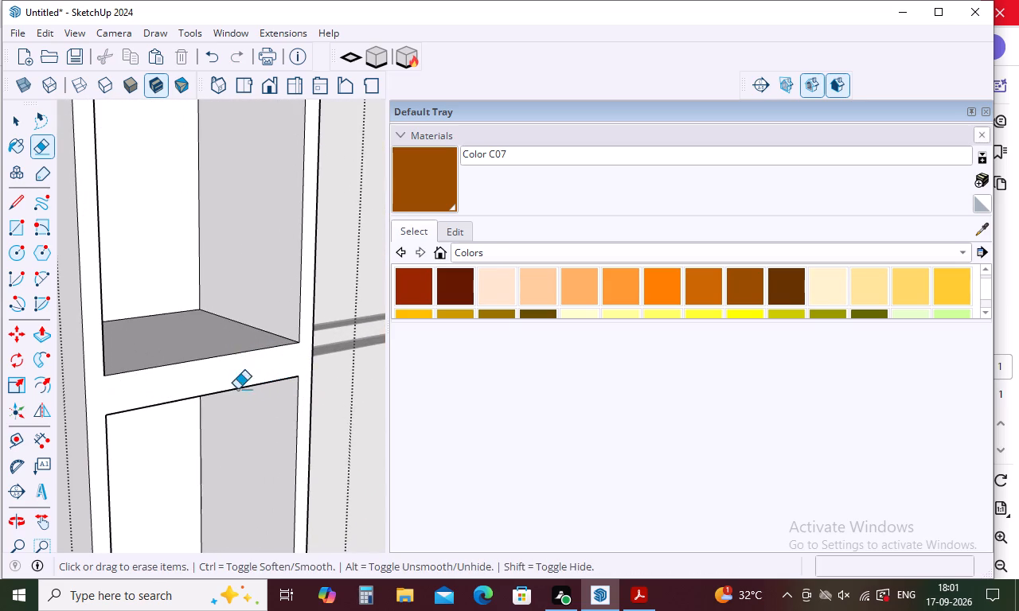
scroll(225, 329, "down", 17)
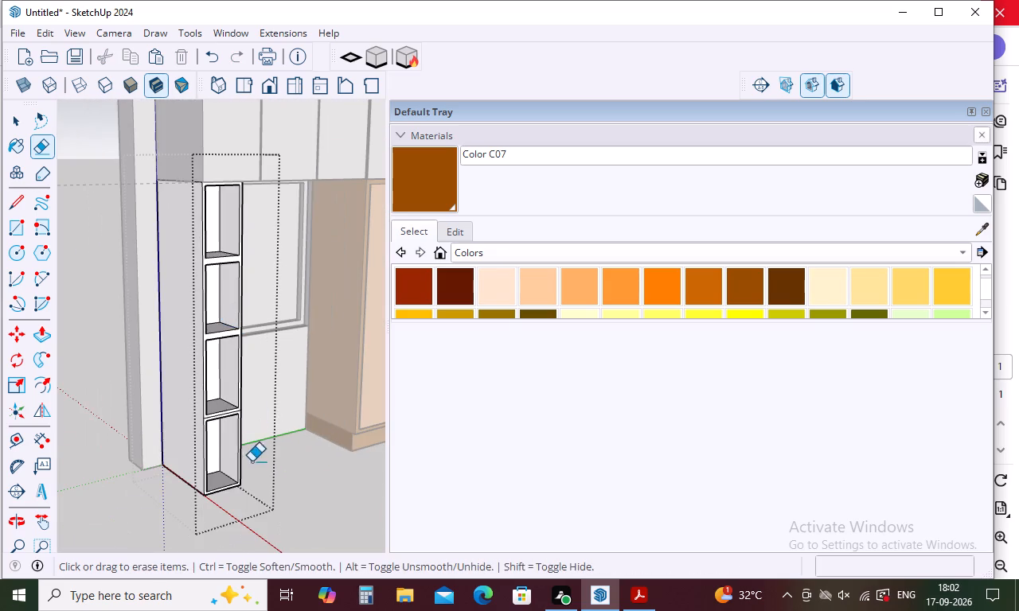
scroll(228, 447, "up", 13)
left_click(193, 392)
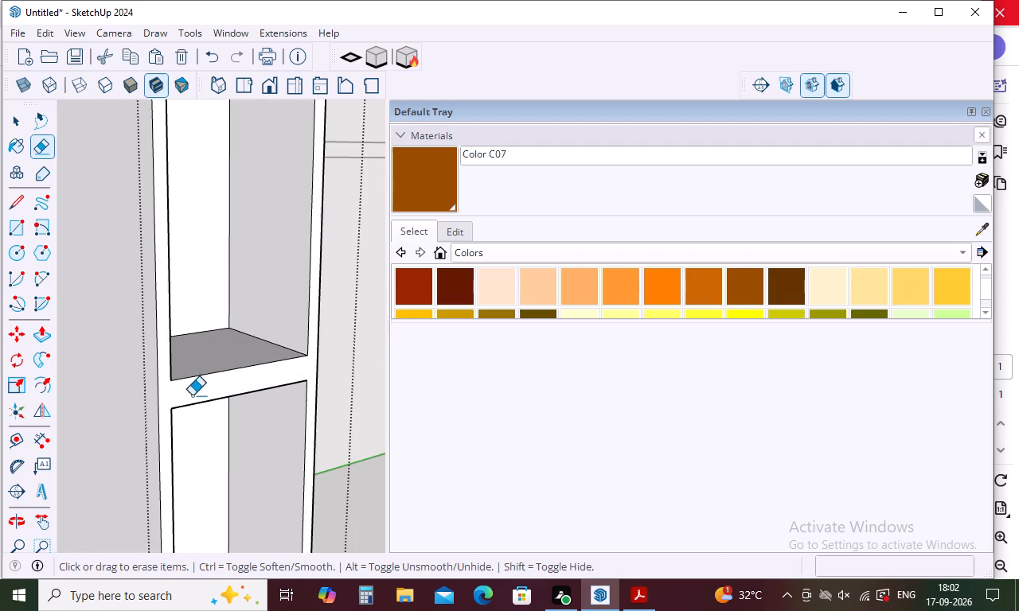
scroll(193, 366, "down", 9)
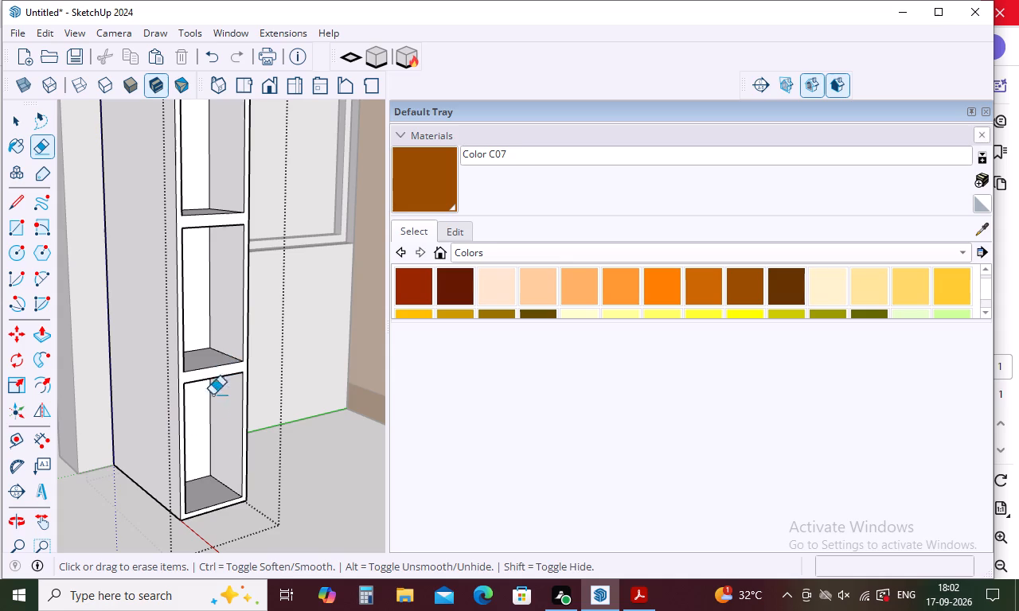
scroll(226, 487, "down", 6)
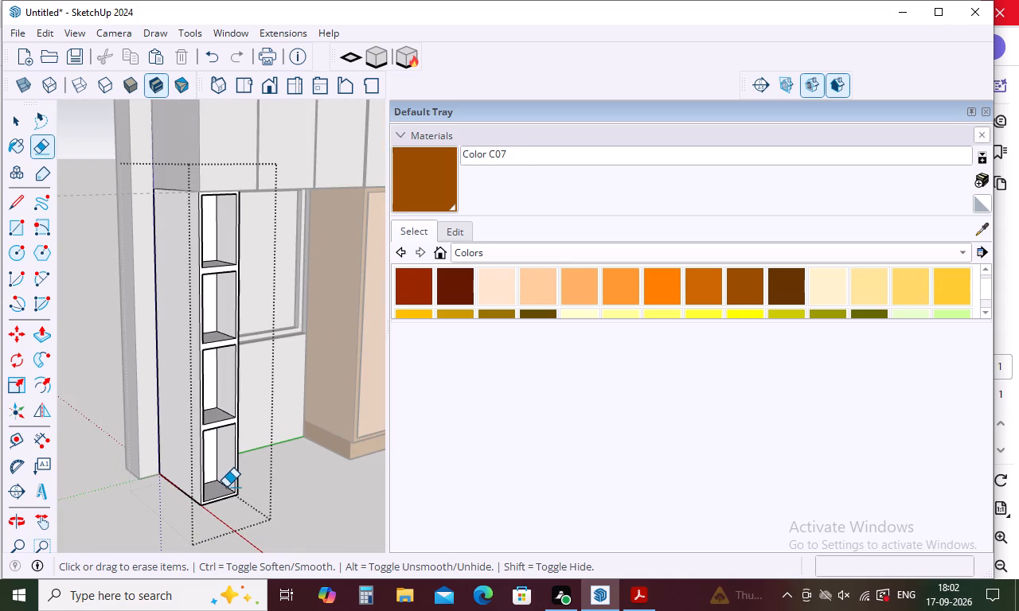
key("space")
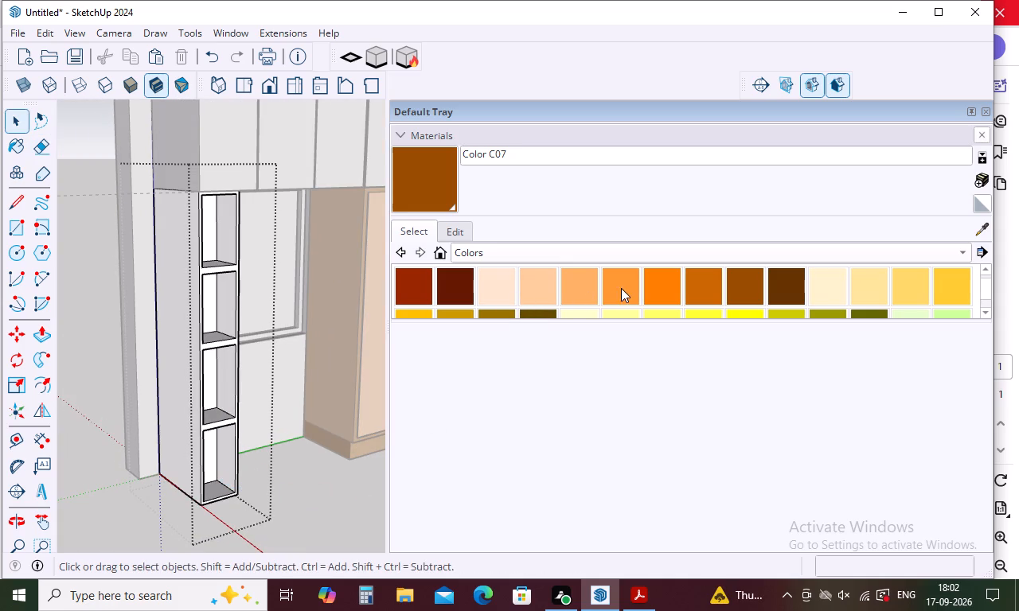
Paint two inner faces of the shelf unit's top compartment with Color C03.
left_click(579, 290)
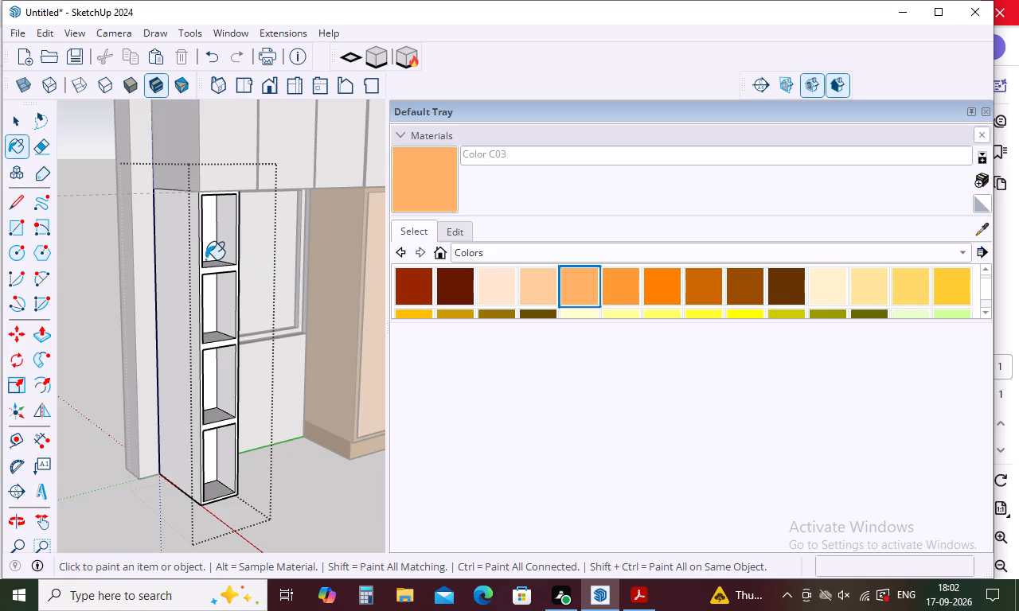
left_click(209, 244)
left_click(219, 241)
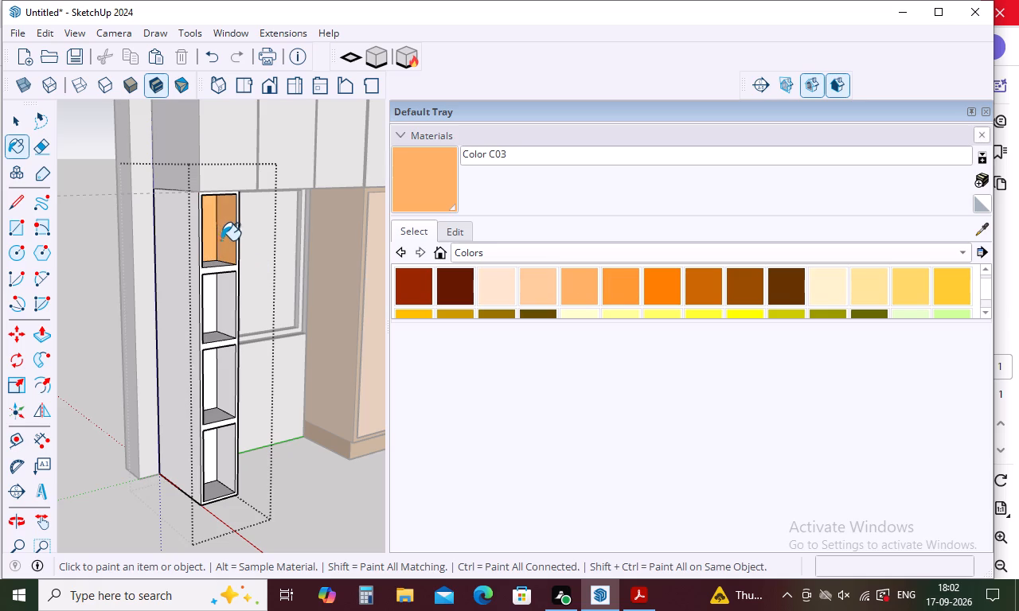
Close the open-shelf unit's group.
middle_click_drag(215, 244, 102, 273)
middle_click_drag(162, 250, 105, 267)
middle_click_drag(107, 266, 381, 270)
scroll(326, 282, "down", 5)
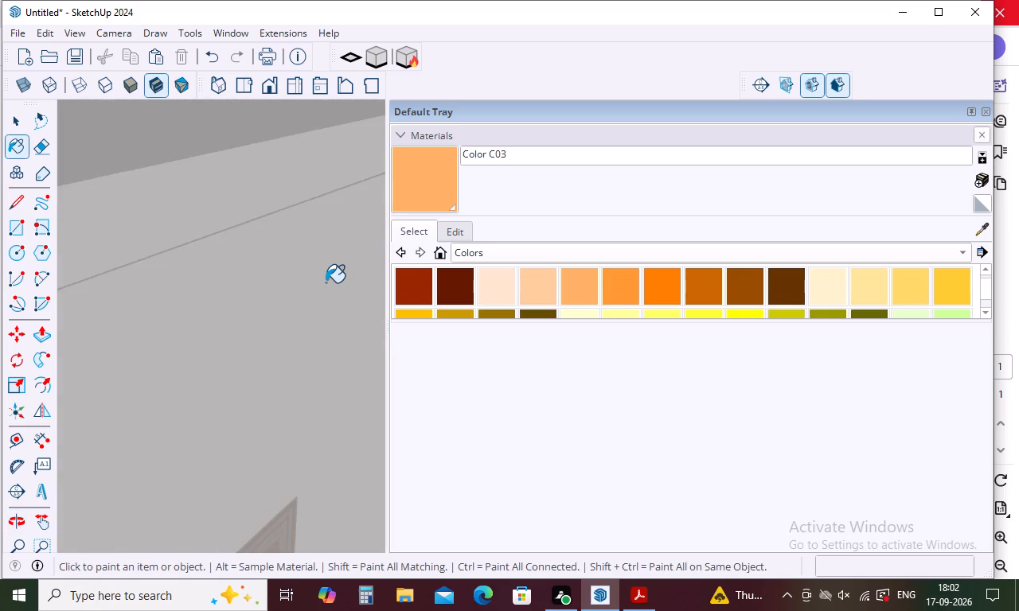
scroll(326, 282, "down", 20)
middle_click_drag(275, 369, 361, 347)
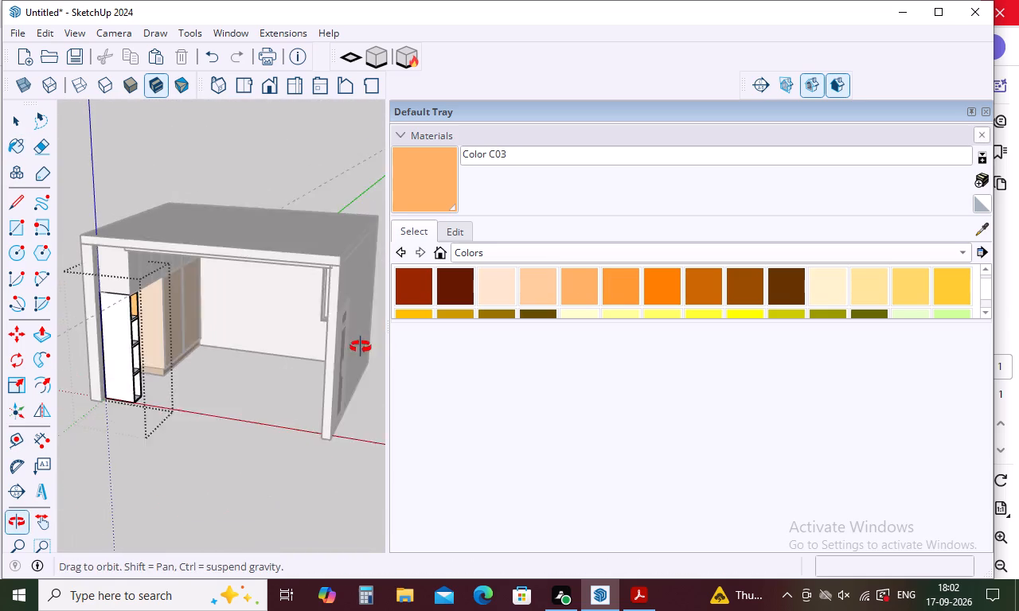
middle_click_drag(361, 347, 390, 333)
key("space")
left_click(174, 518)
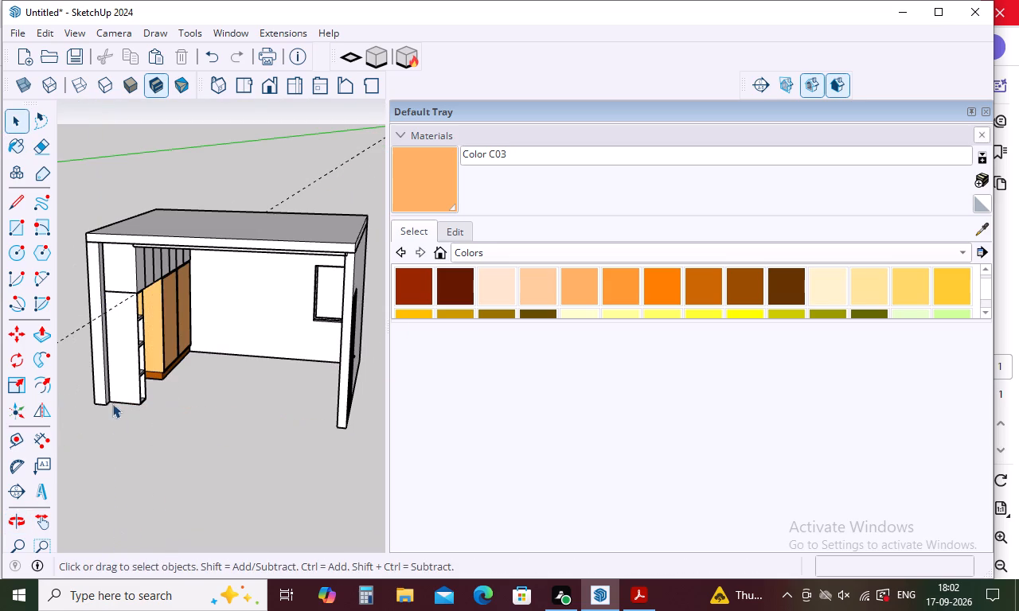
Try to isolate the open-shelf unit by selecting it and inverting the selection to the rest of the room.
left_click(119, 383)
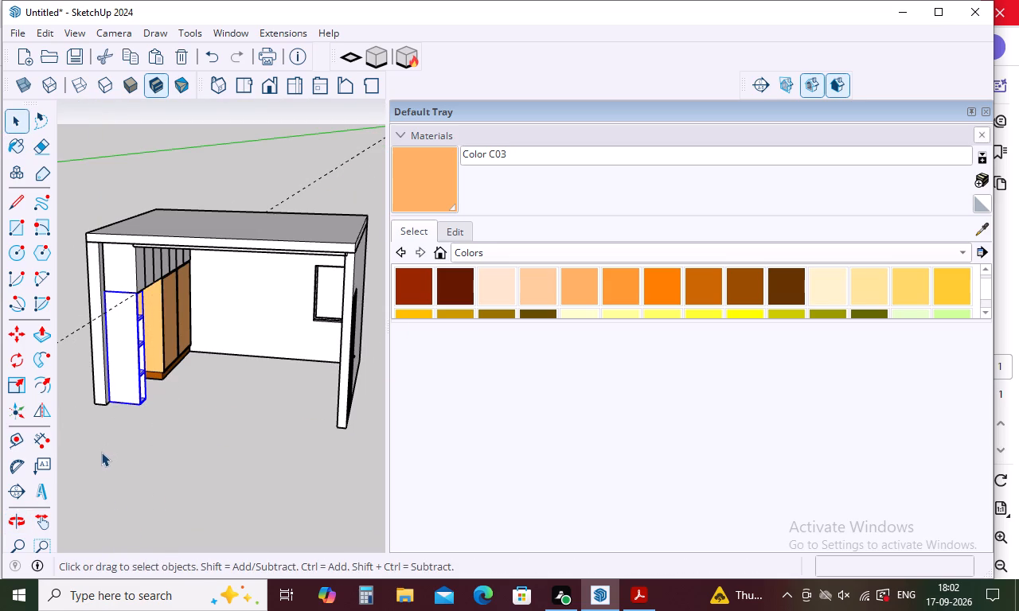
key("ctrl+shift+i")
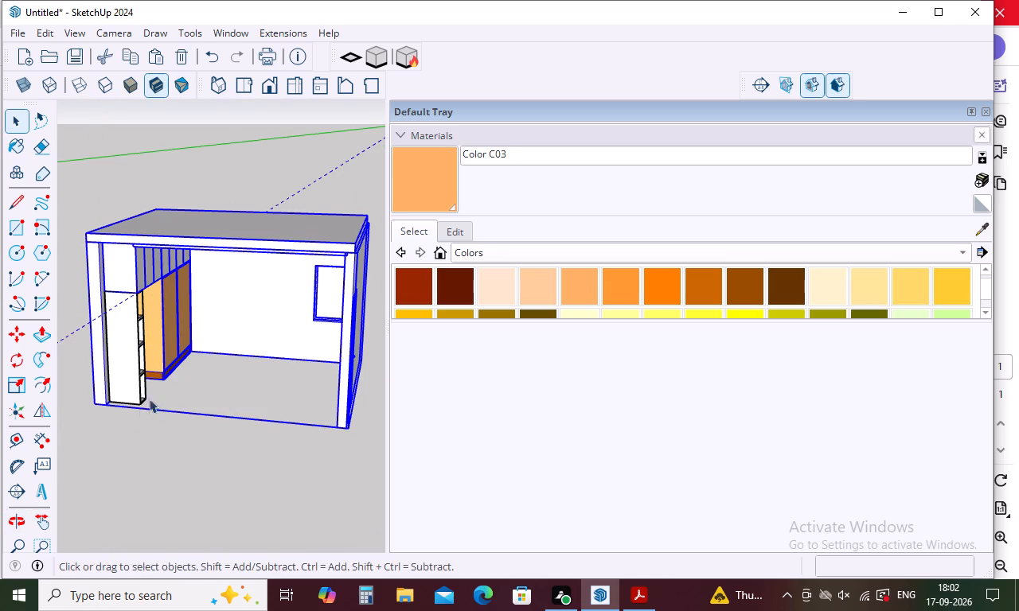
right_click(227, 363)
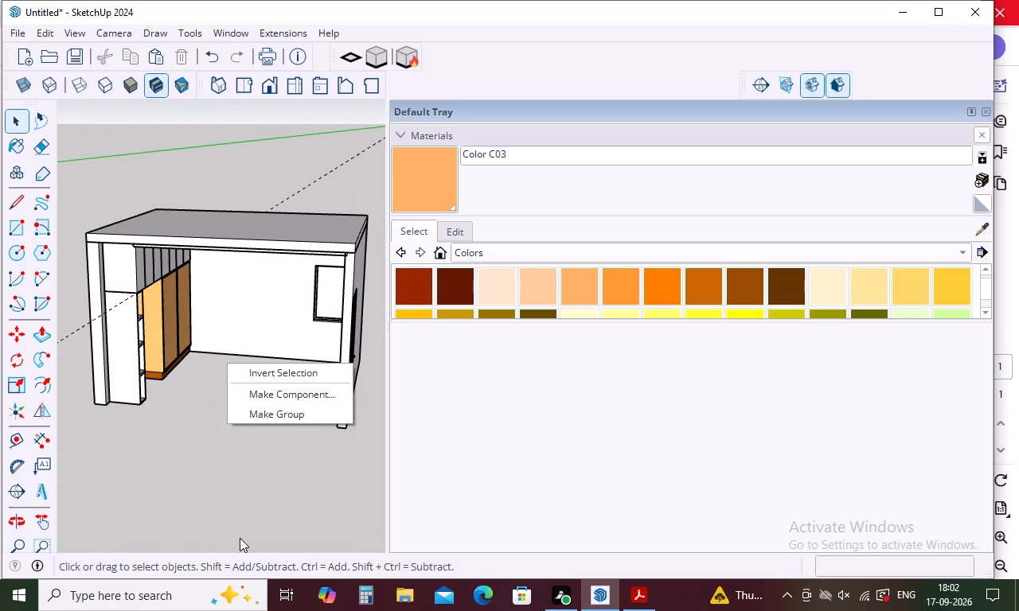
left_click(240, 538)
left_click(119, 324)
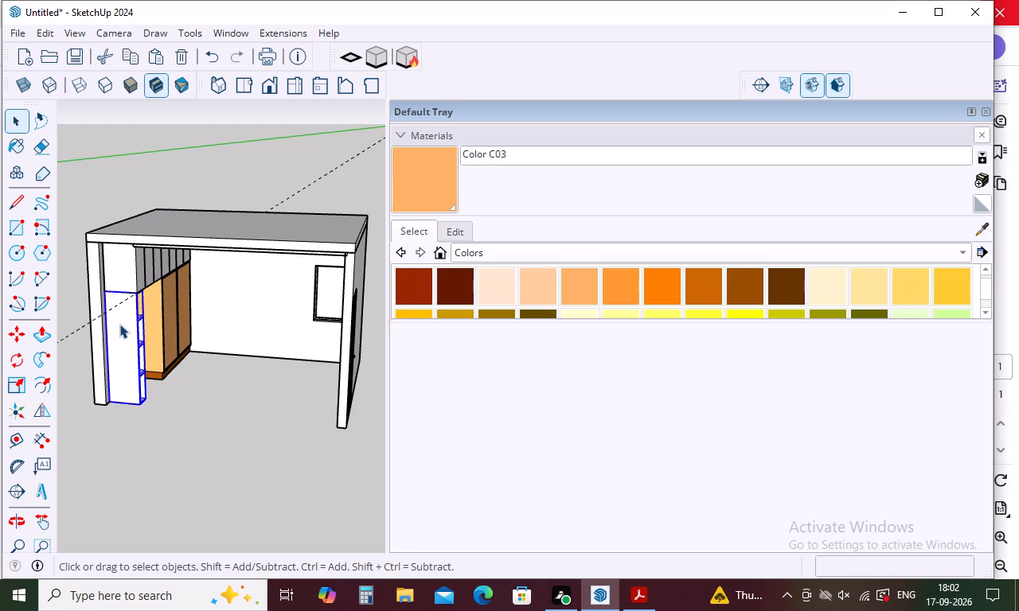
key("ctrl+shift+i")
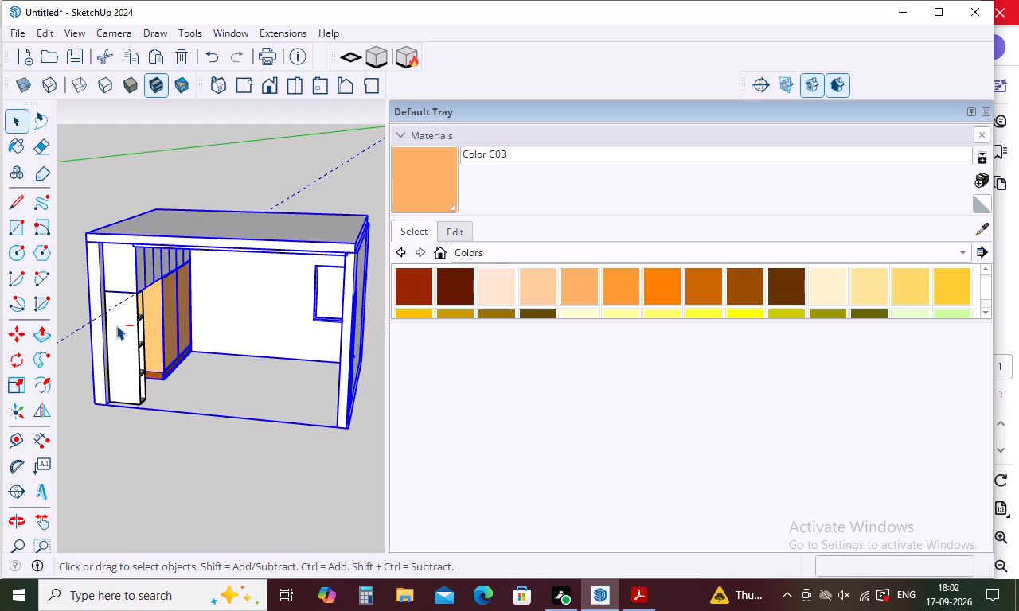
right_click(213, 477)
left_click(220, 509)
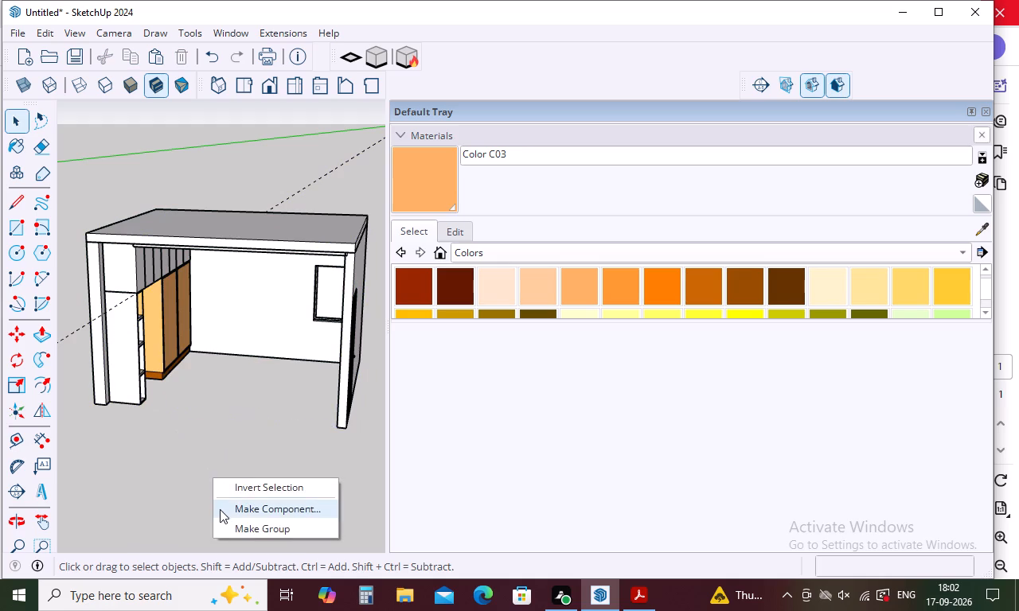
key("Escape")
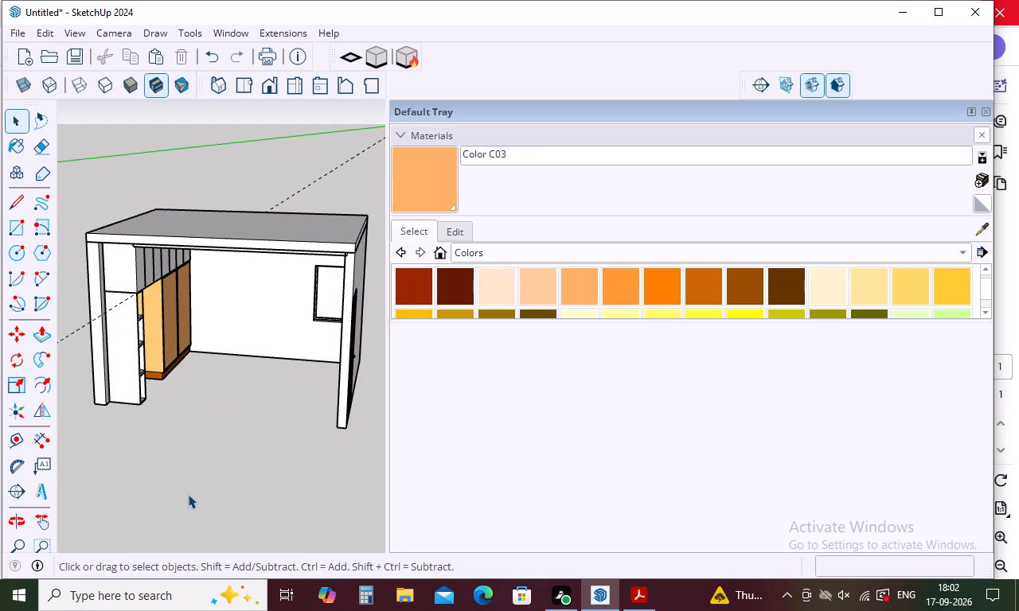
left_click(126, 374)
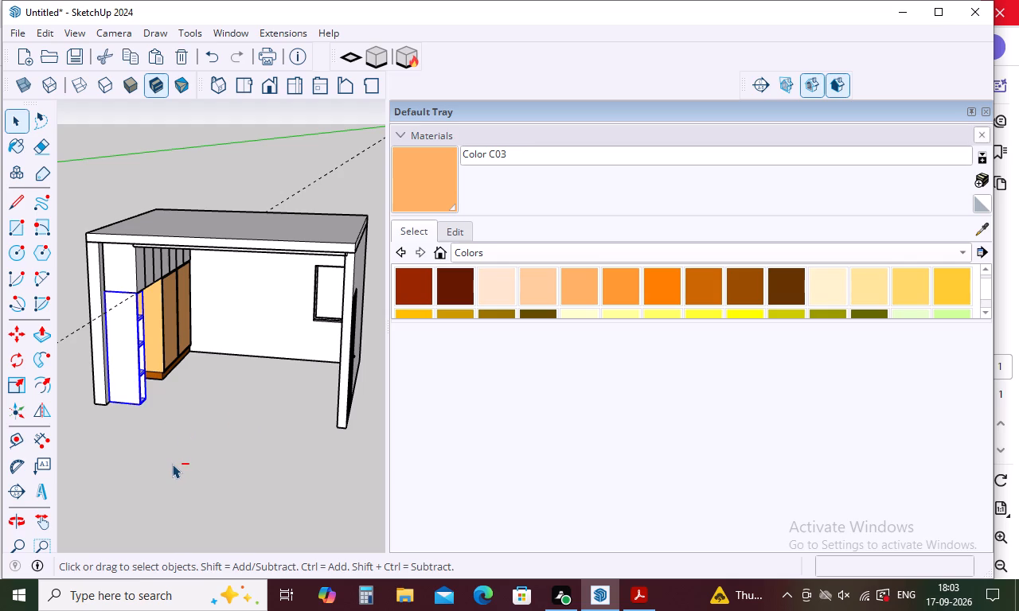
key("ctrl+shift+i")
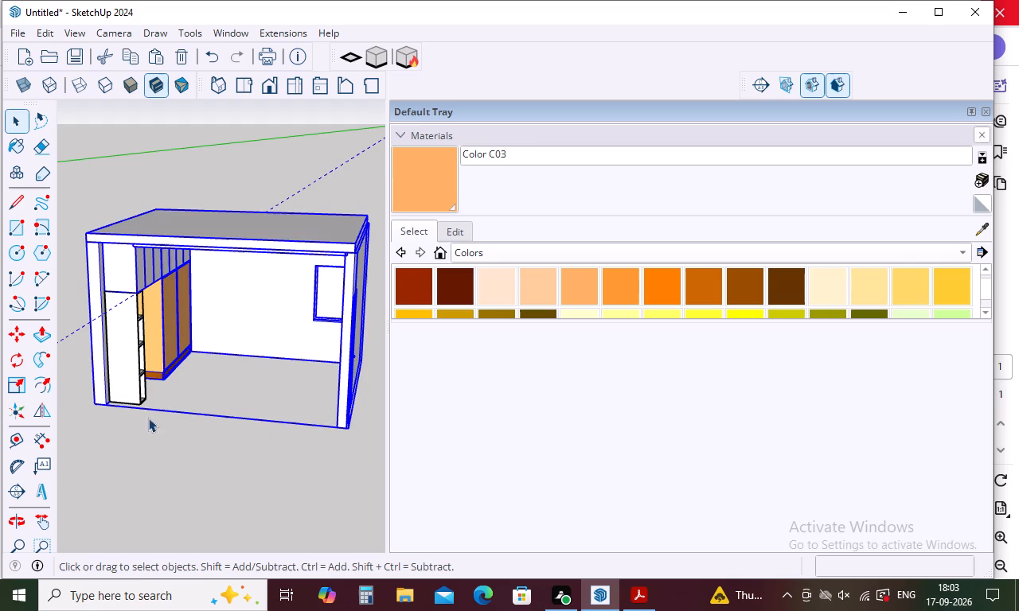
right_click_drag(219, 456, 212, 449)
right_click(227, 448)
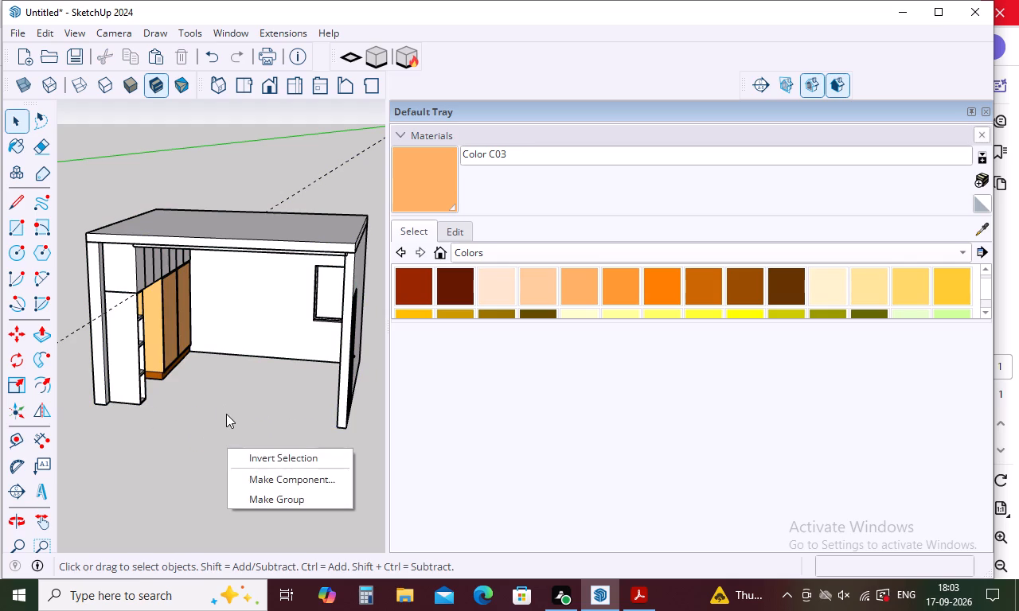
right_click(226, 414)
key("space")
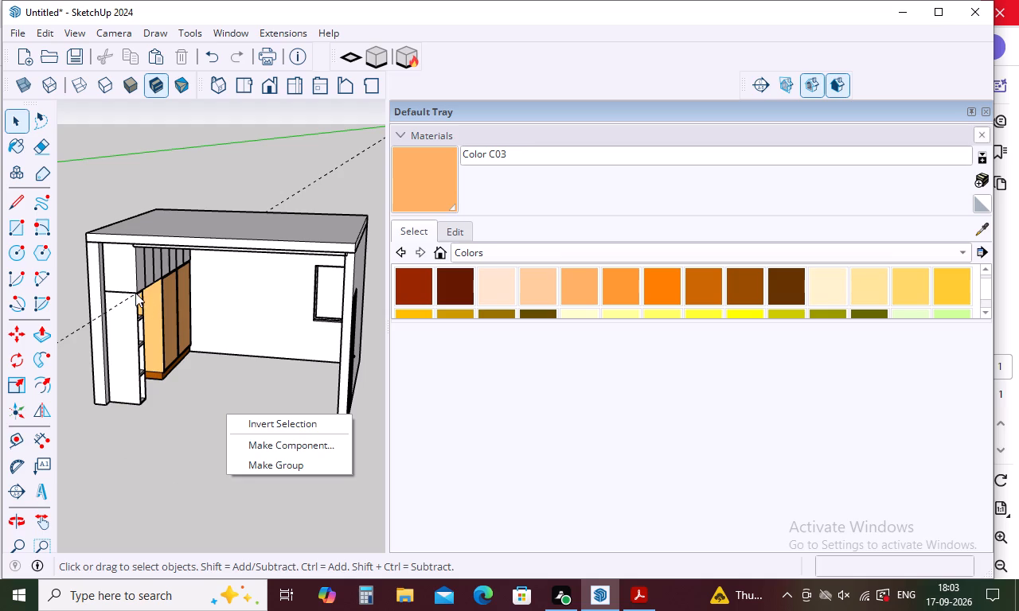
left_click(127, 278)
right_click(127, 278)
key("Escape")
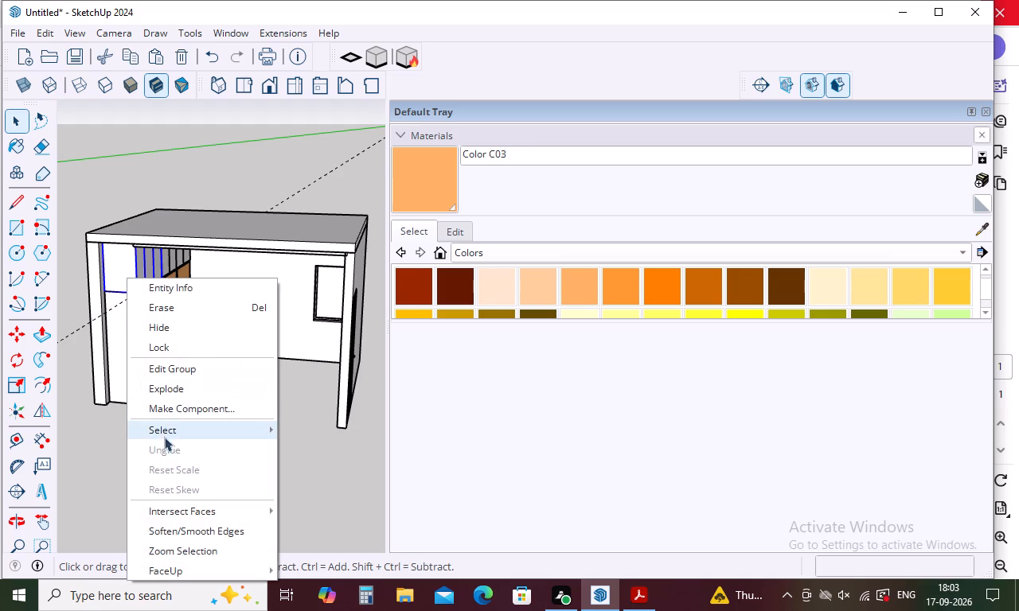
Paint the whole open-shelf unit group with Color C02.
middle_click_drag(193, 436, 72, 414)
scroll(110, 296, "up", 5)
middle_click_drag(173, 381, 136, 409)
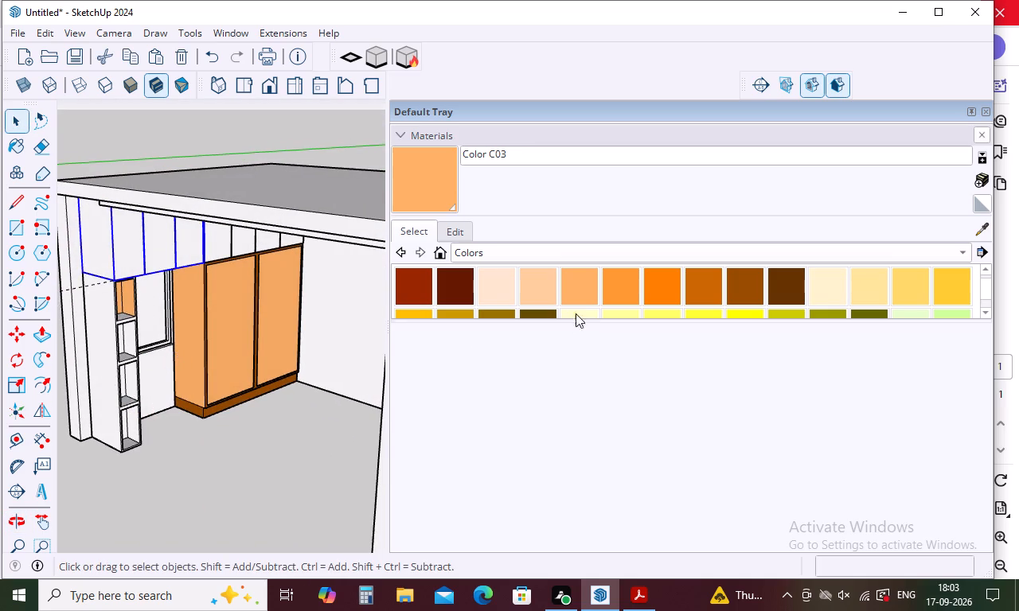
left_click(540, 297)
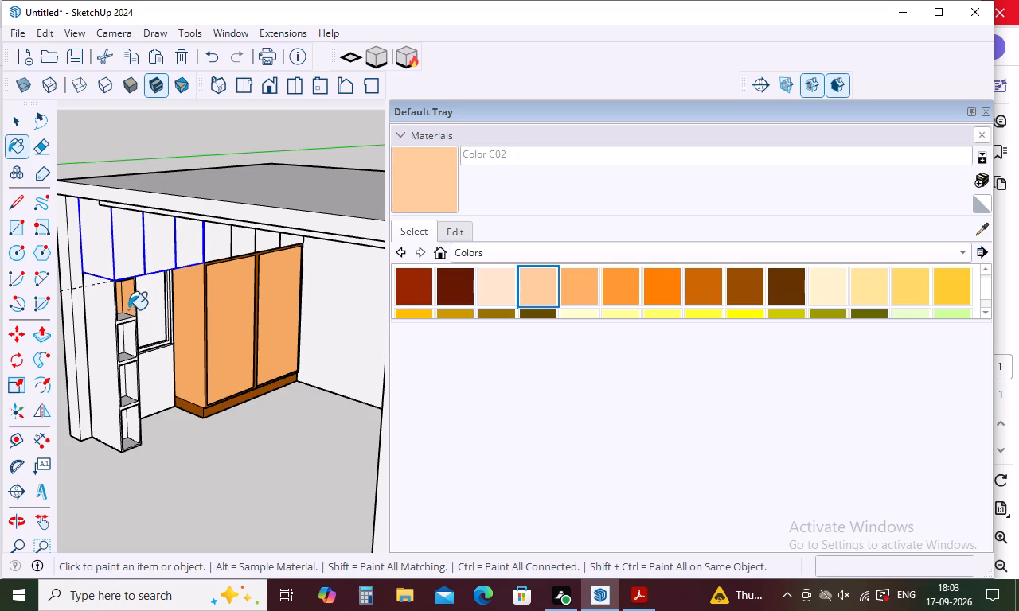
scroll(127, 309, "up", 9)
left_click(127, 302)
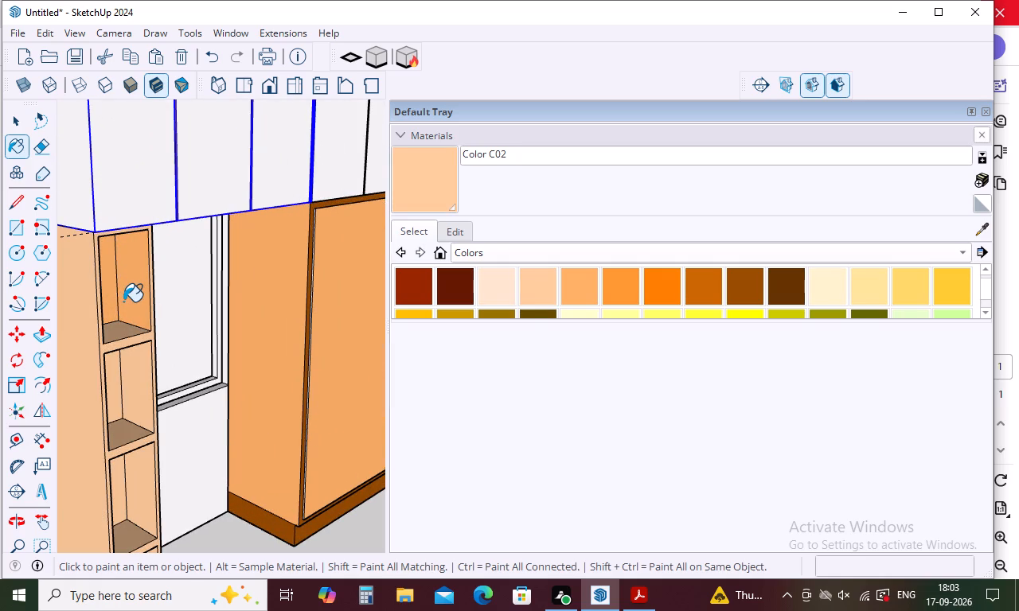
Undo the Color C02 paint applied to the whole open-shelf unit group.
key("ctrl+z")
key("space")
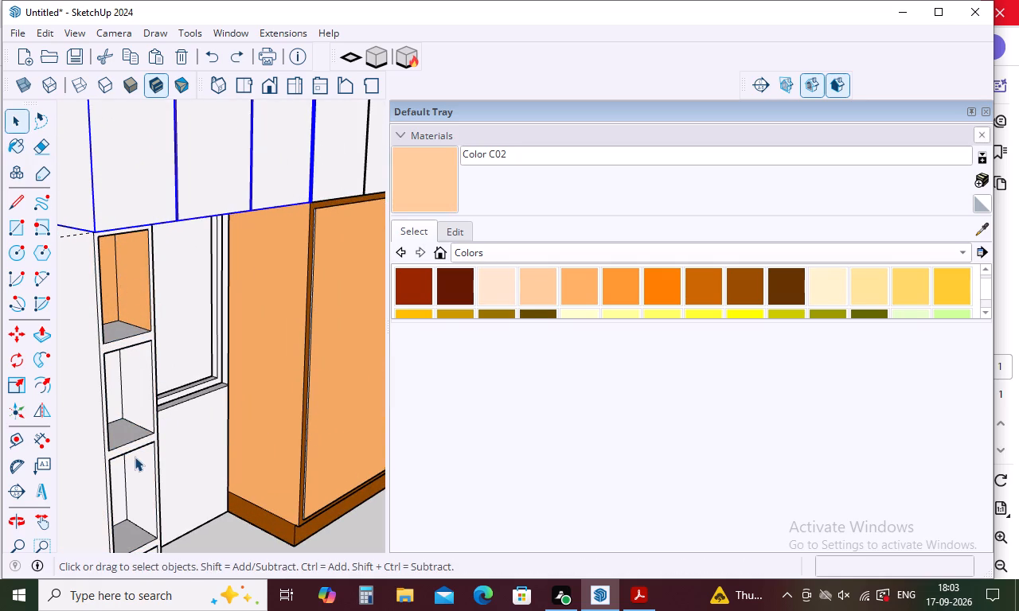
Open the open-shelf unit's group and paint the inner back and side faces of its top two compartments with Color C02.
double_click(127, 449)
left_click(538, 290)
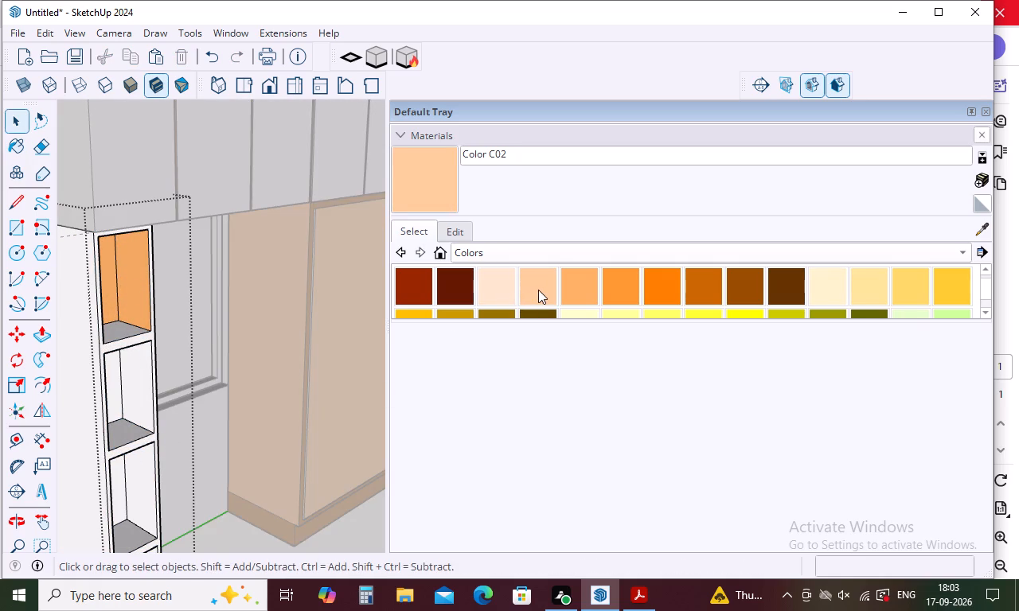
left_click(131, 290)
left_click(100, 281)
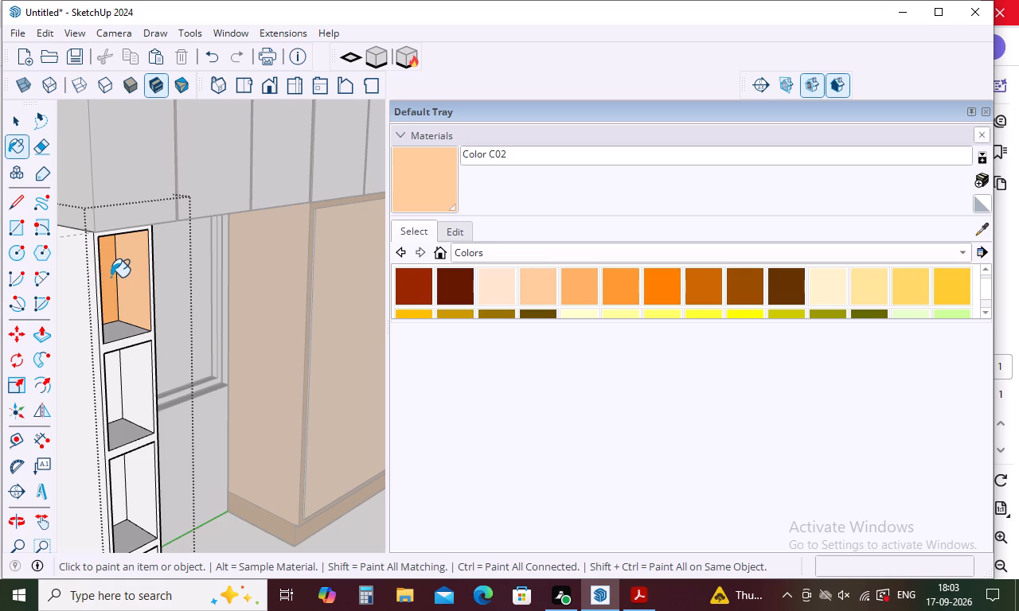
left_click(111, 277)
left_click(136, 377)
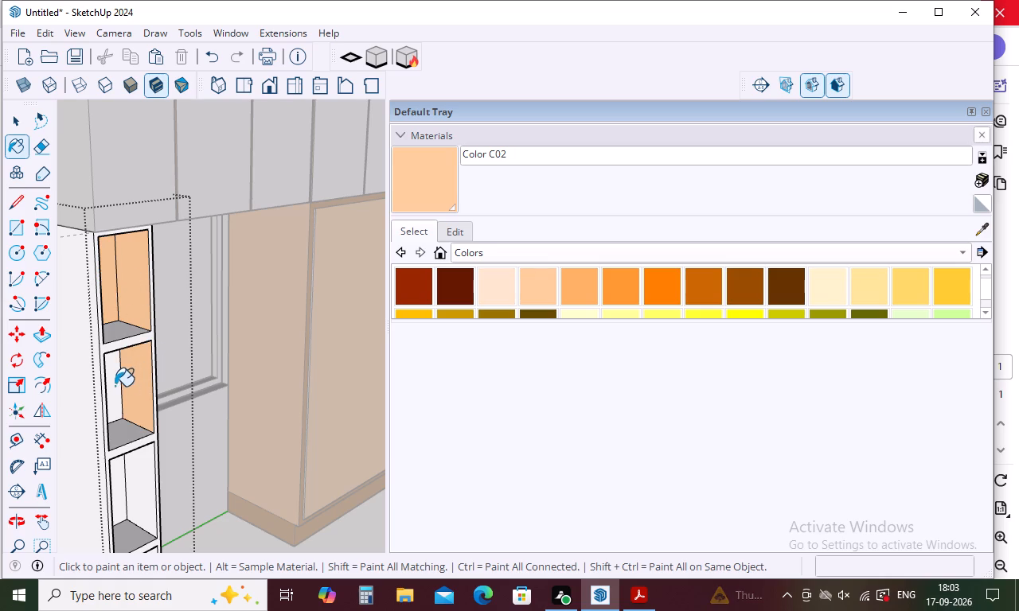
left_click(109, 386)
Paint the inner back and side faces of the shelf unit's lower two compartments with Color C02.
scroll(118, 367, "down", 12)
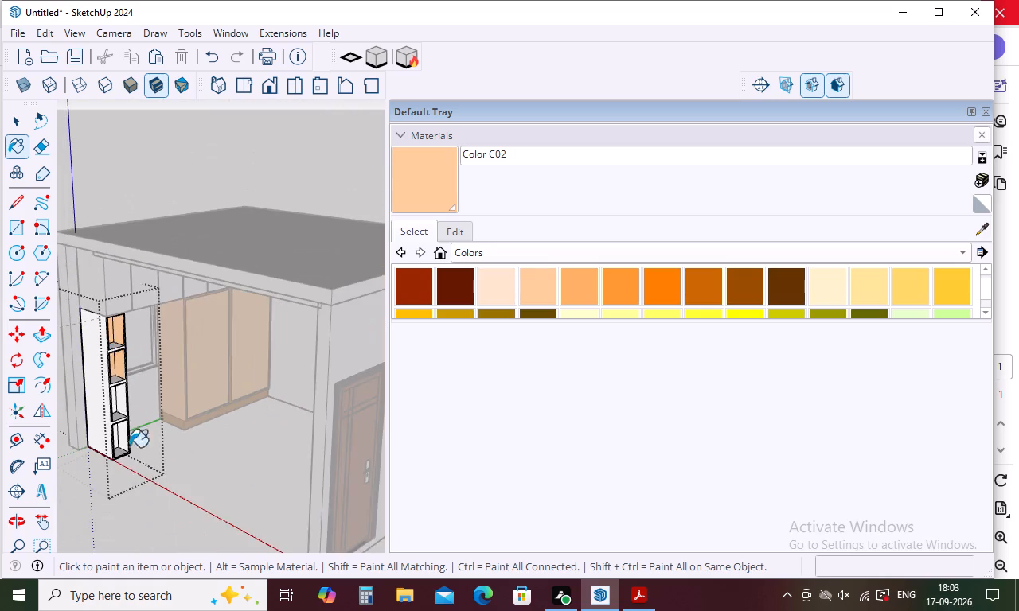
scroll(124, 489, "up", 9)
left_click(122, 339)
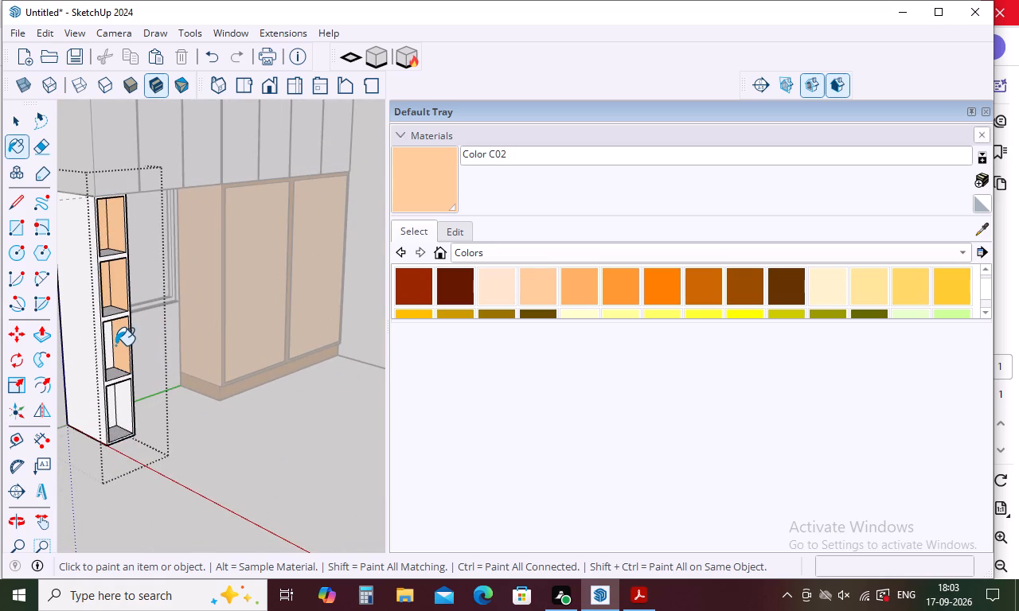
left_click(113, 345)
left_click(110, 347)
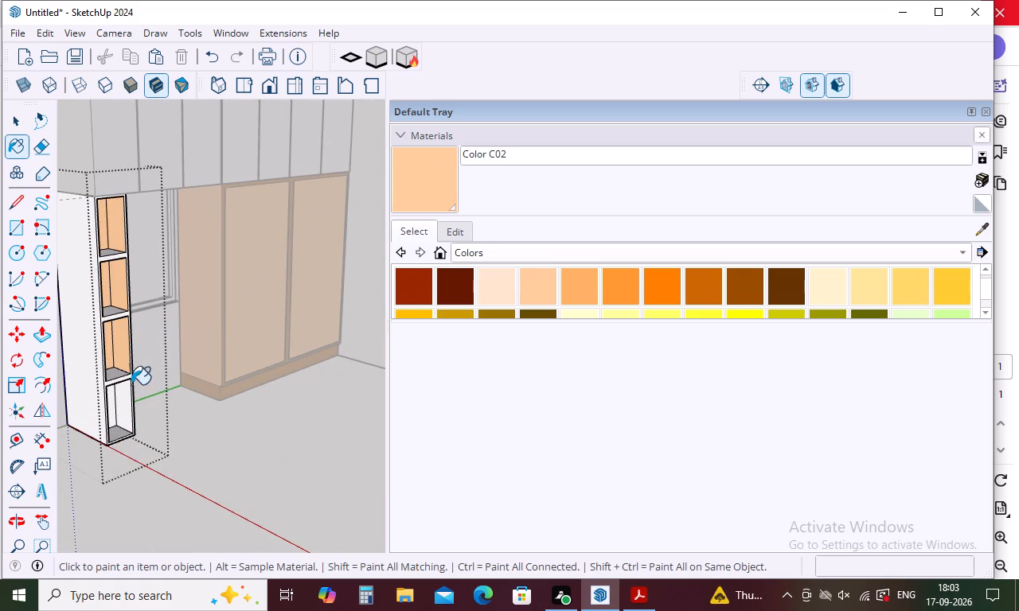
left_click(123, 403)
left_click(112, 402)
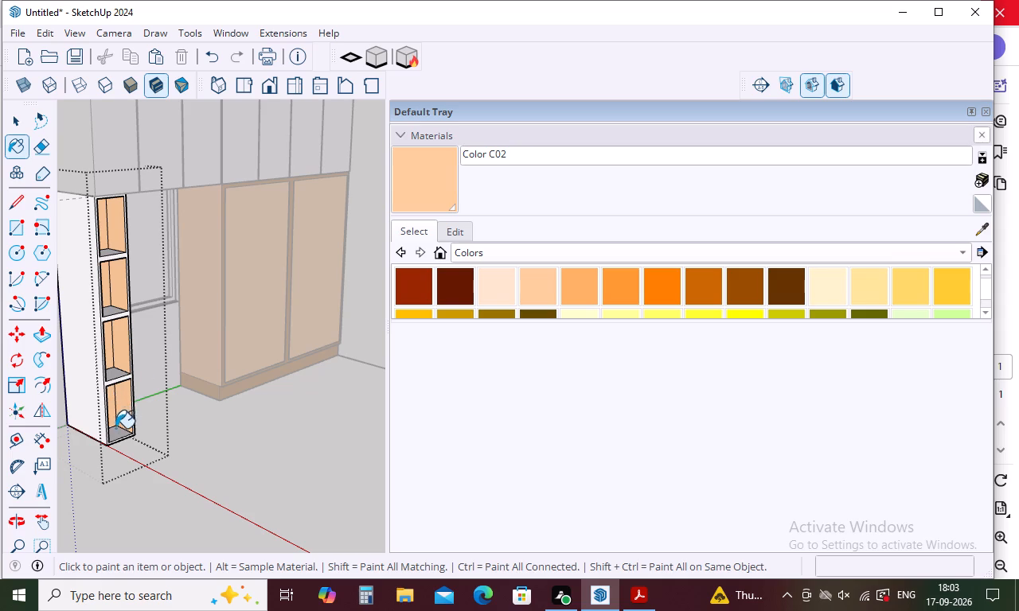
Paint the bottom faces of all four shelf compartments with Color C02.
left_click(119, 434)
left_click(111, 370)
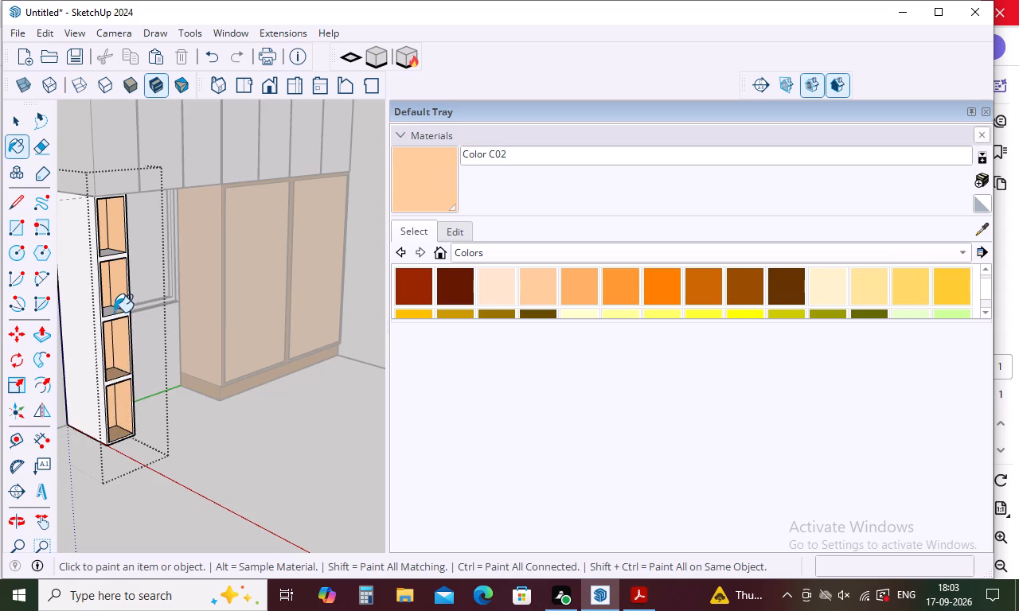
left_click(114, 311)
left_click(112, 253)
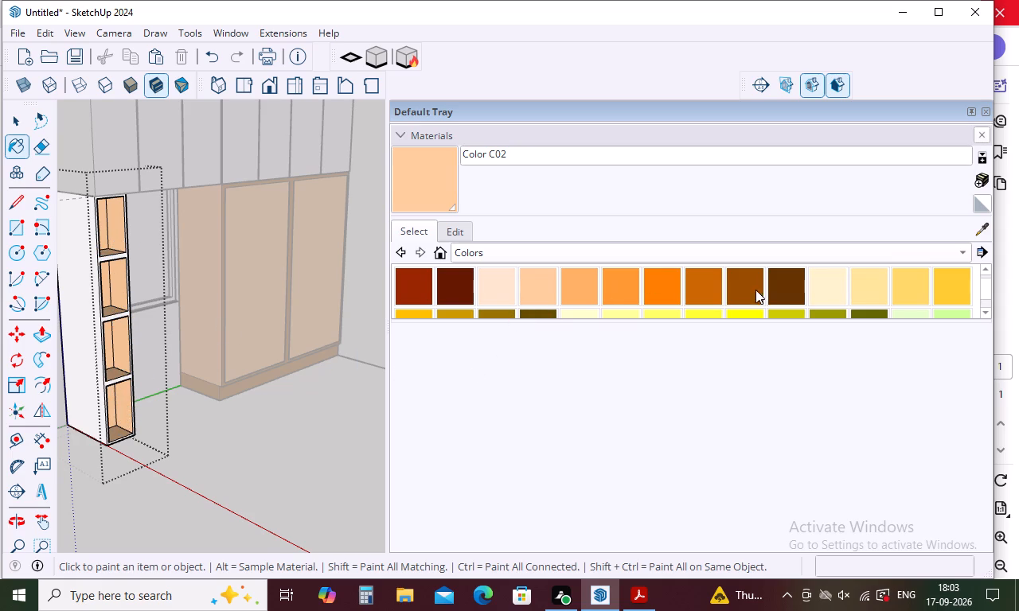
Paint the shelf unit's front frame face with Color C06.
left_click(697, 298)
scroll(82, 328, "up", 4)
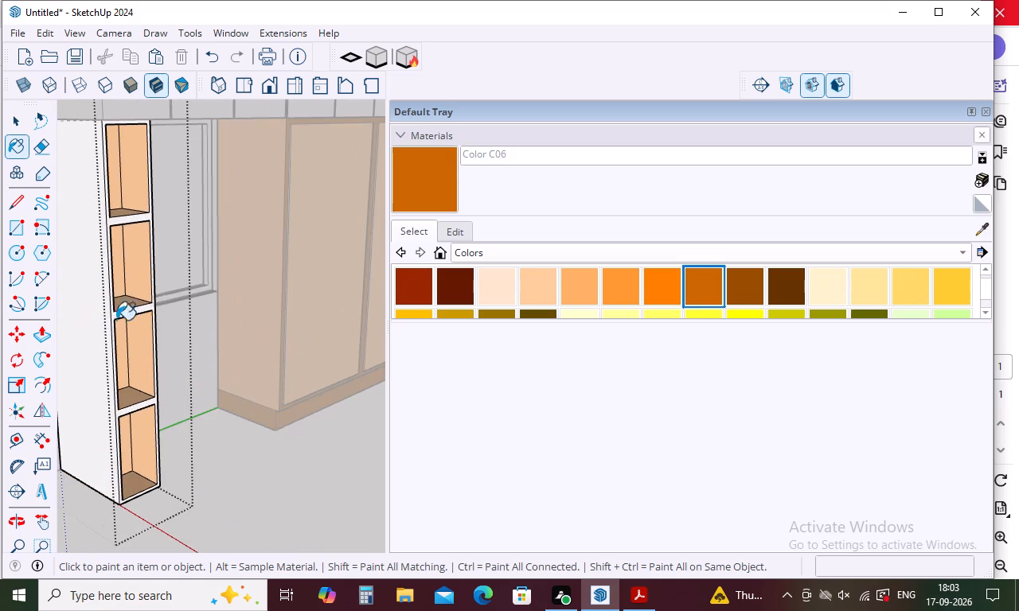
left_click(138, 310)
Paint the shelf unit's large outer side panel with Color C02.
scroll(174, 310, "down", 4)
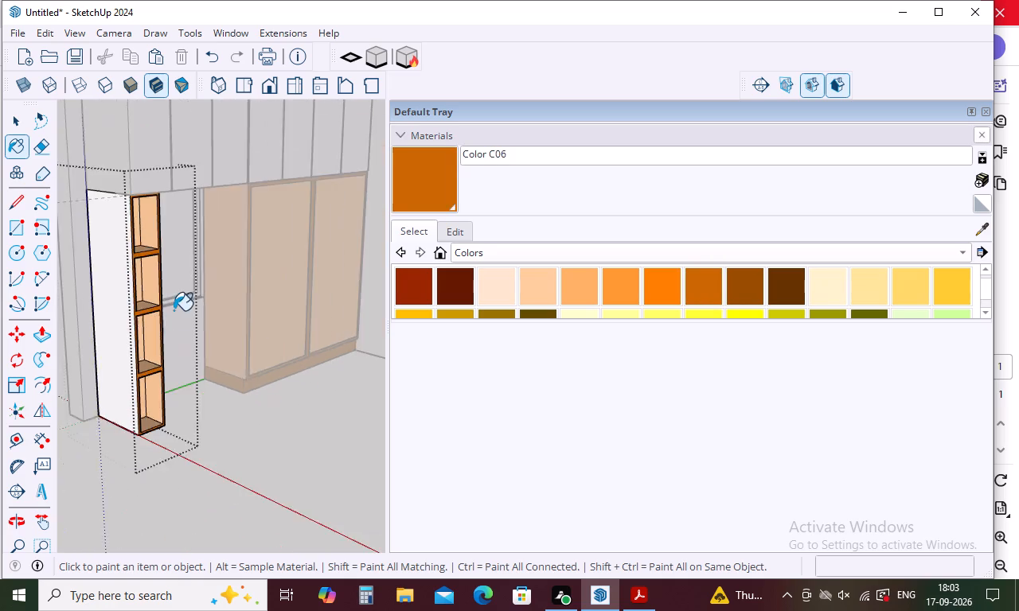
scroll(174, 310, "down", 4)
middle_click_drag(215, 463, 326, 482)
scroll(319, 468, "down", 5)
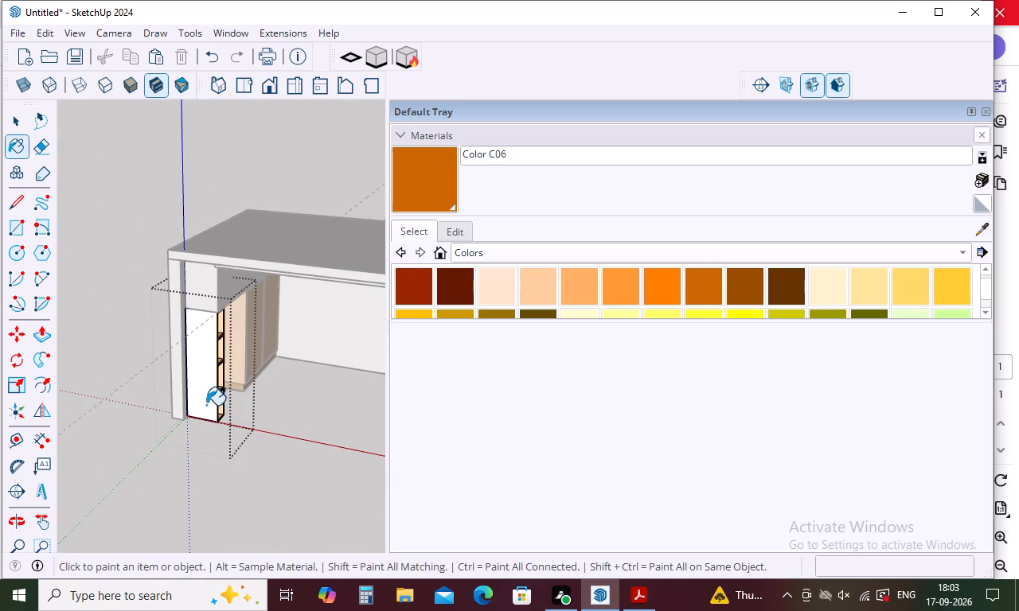
left_click(523, 298)
left_click(200, 354)
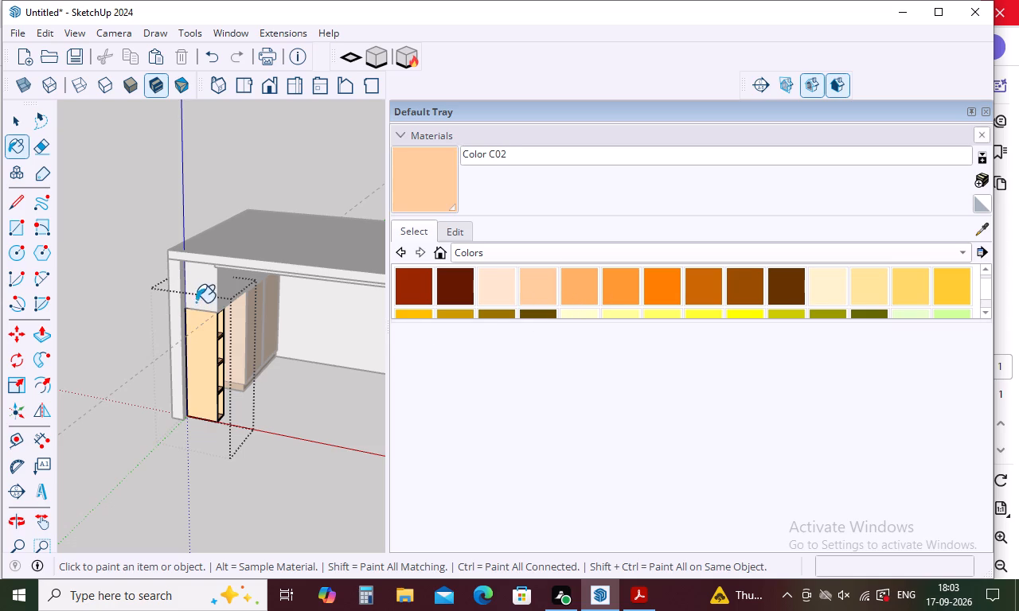
left_click(207, 293)
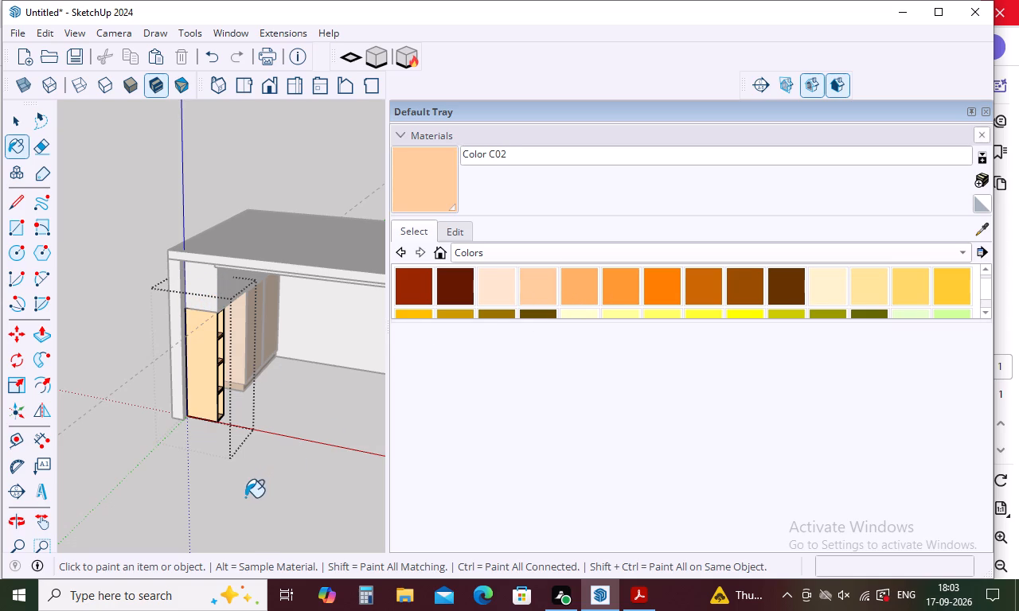
Leave the Paint tool and close the open-shelf unit's group.
key("Escape")
left_click(203, 516)
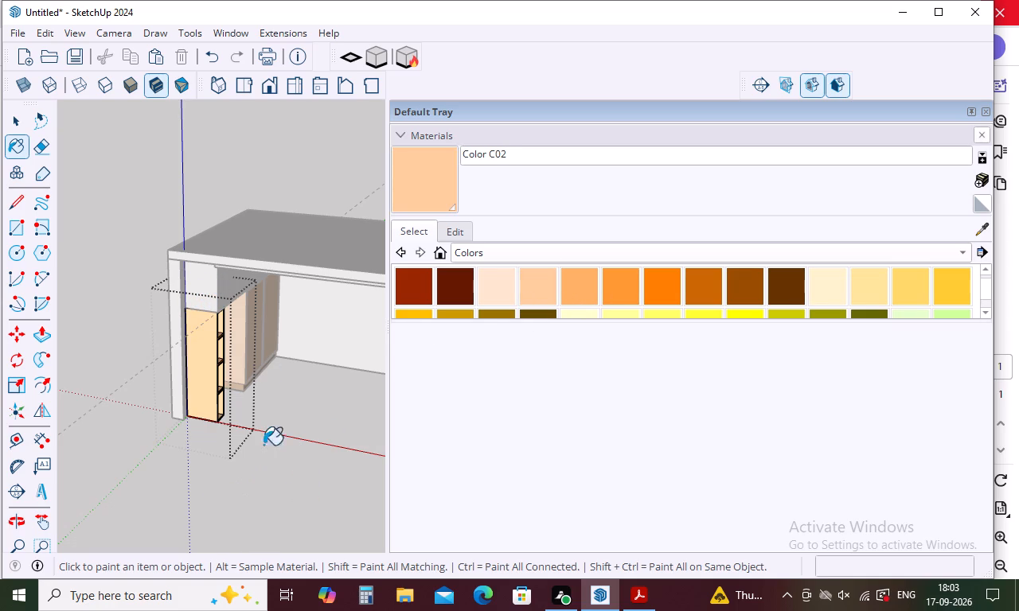
scroll(189, 349, "down", 8)
key("space")
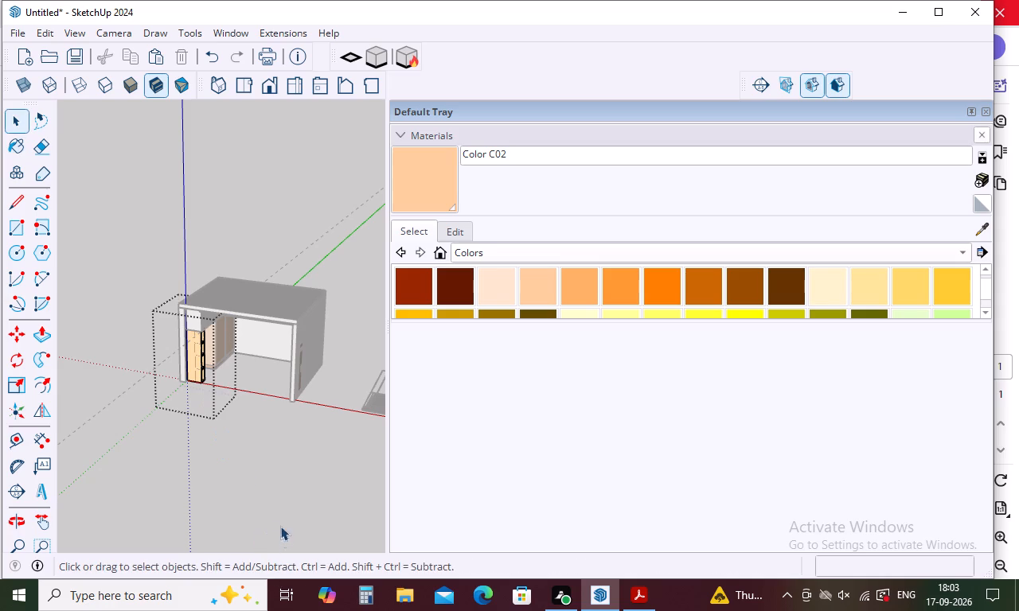
left_click(280, 497)
Examine the tall window and its frame from inside the room.
middle_click_drag(254, 467, 362, 372)
scroll(284, 329, "up", 13)
middle_click_drag(314, 426, 314, 432)
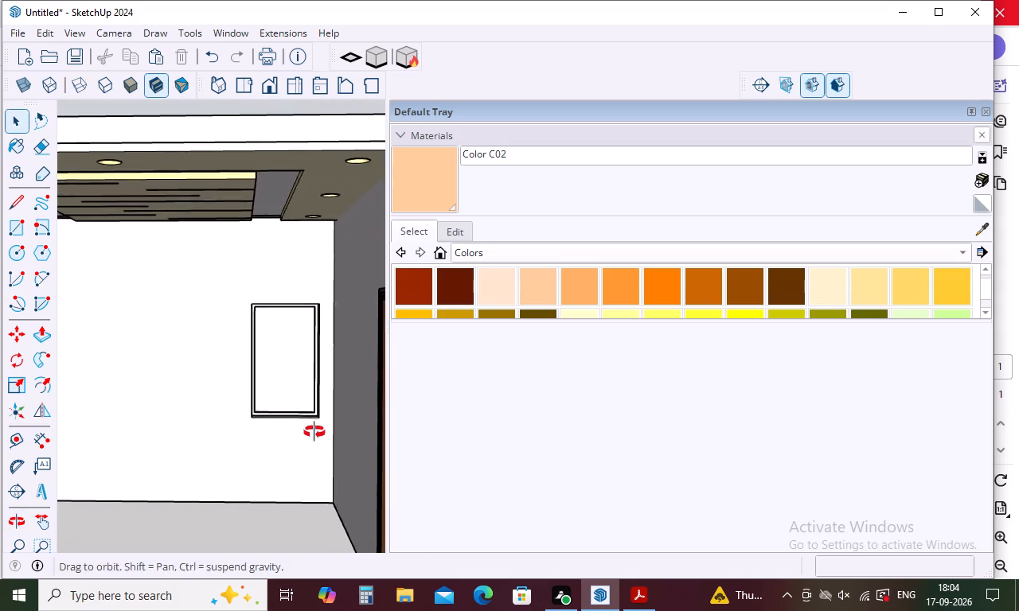
middle_click_drag(314, 432, 318, 461)
scroll(311, 421, "up", 14)
middle_click_drag(310, 413, 305, 542)
scroll(255, 366, "down", 4)
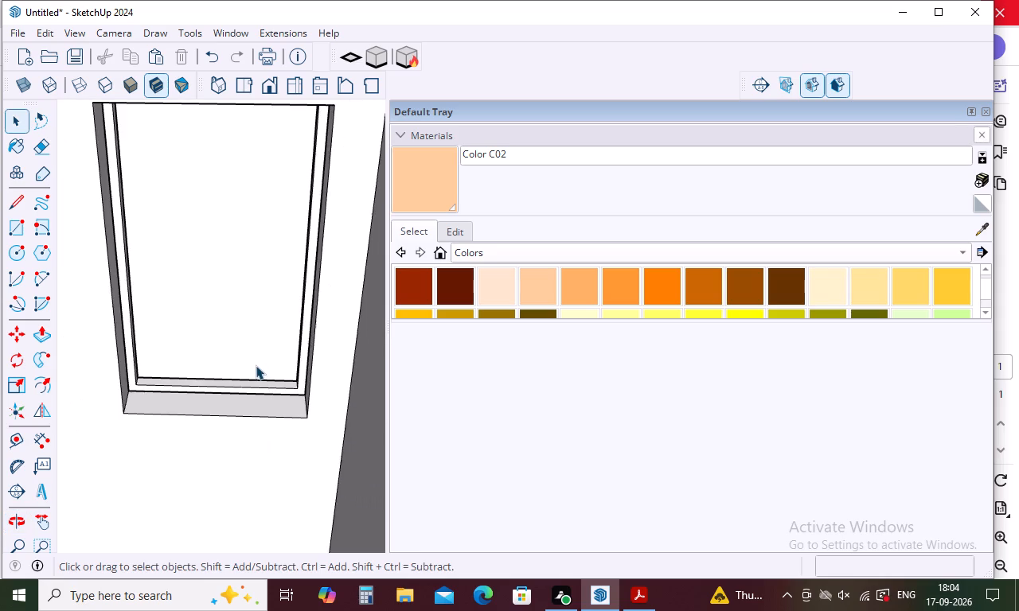
middle_click_drag(256, 365, 267, 418)
Examine the window openings on the room's outer walls from all around the building.
scroll(265, 406, "down", 9)
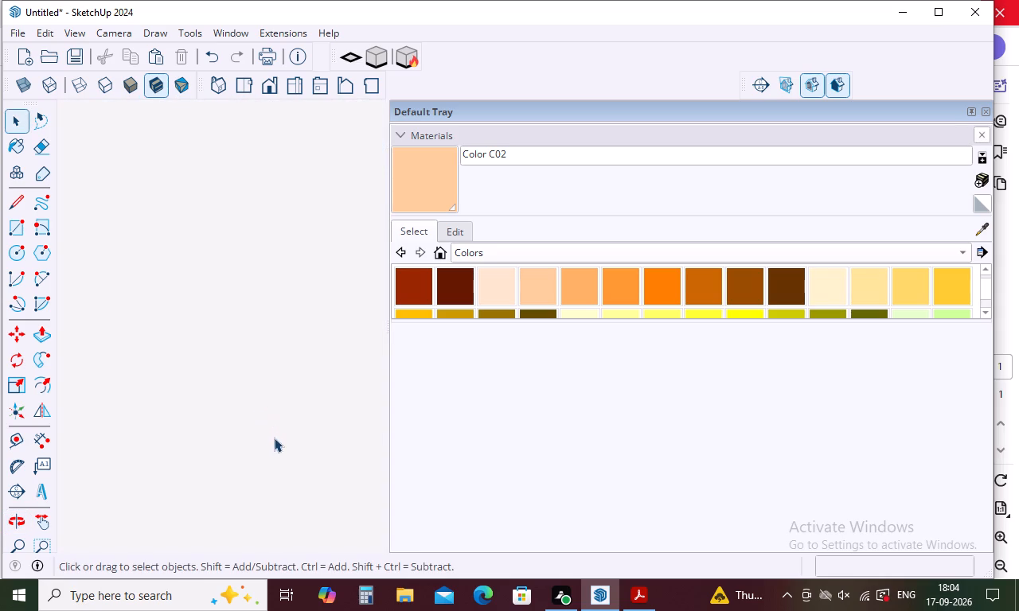
scroll(274, 440, "down", 20)
scroll(274, 440, "down", 8)
scroll(271, 424, "up", 1)
scroll(271, 424, "down", 12)
scroll(271, 424, "up", 1)
scroll(271, 424, "down", 10)
scroll(271, 424, "up", 1)
scroll(271, 424, "down", 6)
scroll(270, 425, "up", 1)
scroll(270, 425, "down", 8)
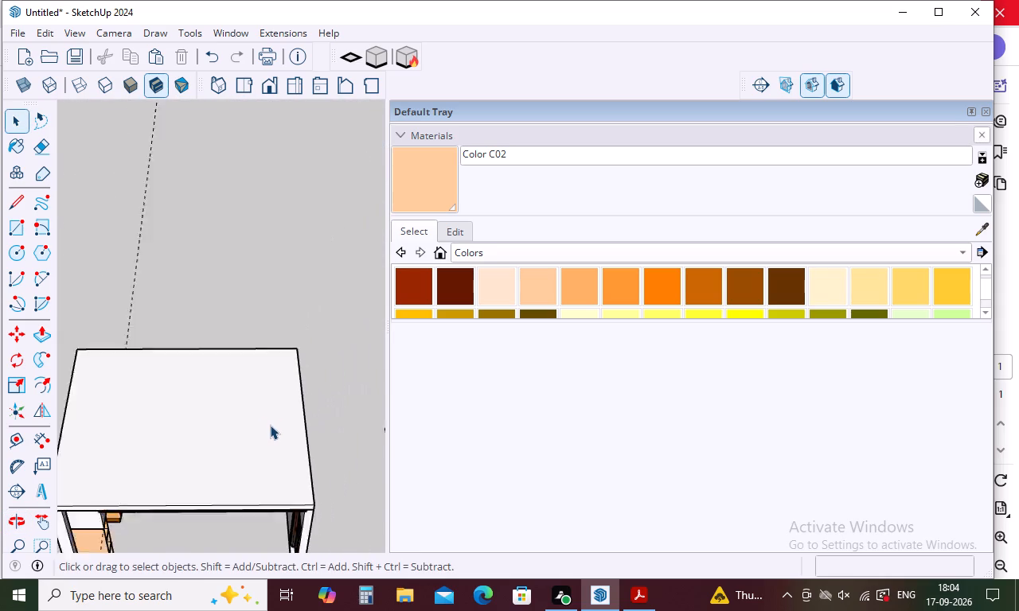
scroll(270, 425, "down", 9)
middle_click_drag(263, 572, 223, 426)
middle_click_drag(323, 478, 81, 384)
middle_click_drag(211, 367, 32, 348)
middle_click_drag(217, 376, 115, 417)
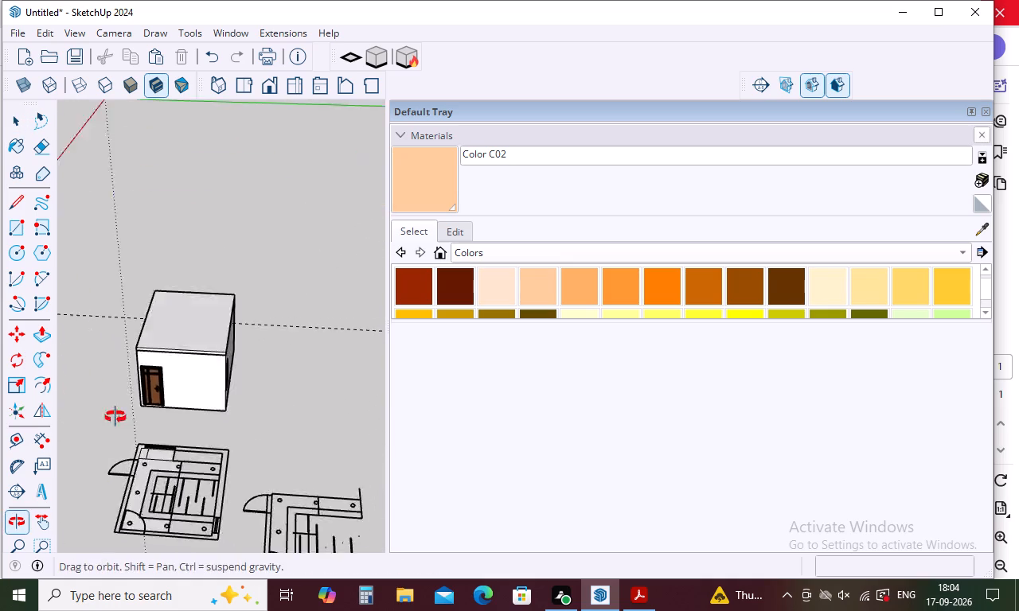
middle_click_drag(115, 417, 22, 322)
middle_click_drag(266, 405, 115, 439)
scroll(244, 421, "up", 5)
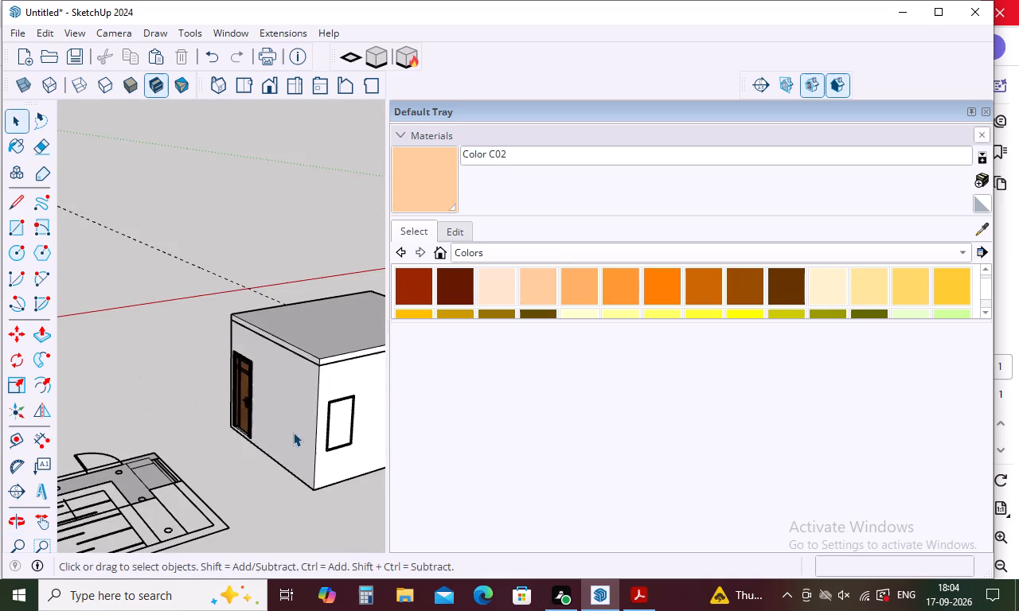
middle_click_drag(291, 434, 29, 364)
scroll(286, 454, "up", 4)
scroll(272, 543, "up", 4)
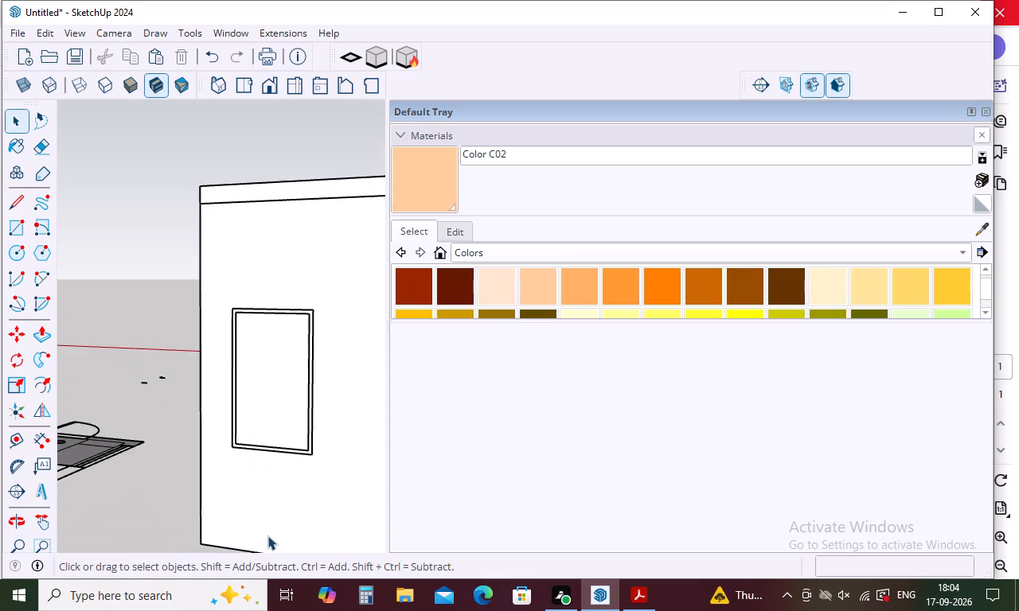
scroll(275, 501, "up", 5)
middle_click_drag(277, 496, 410, 494)
scroll(161, 292, "down", 5)
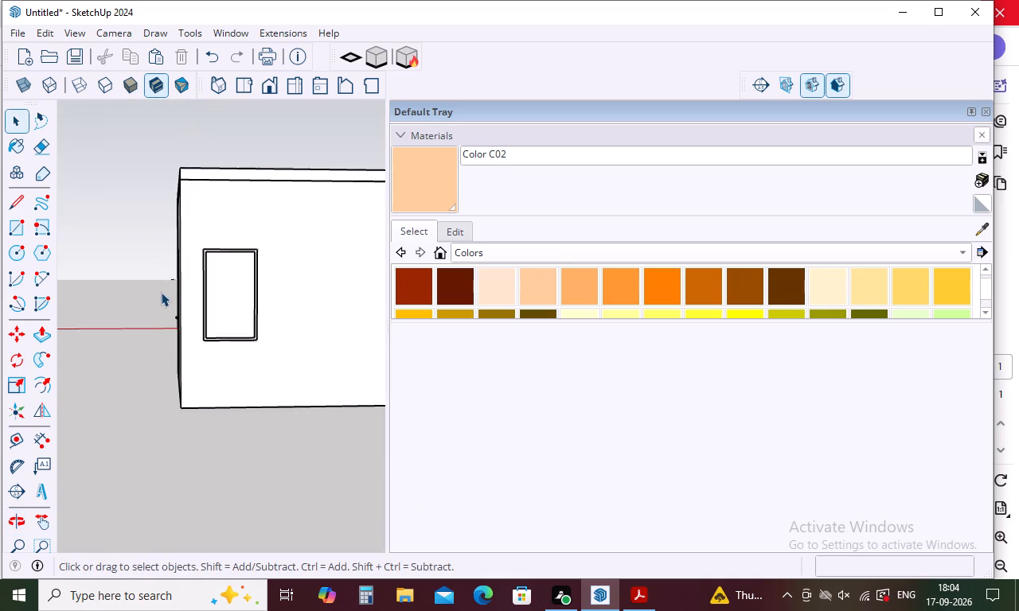
scroll(161, 292, "down", 10)
middle_click_drag(271, 286, 0, 432)
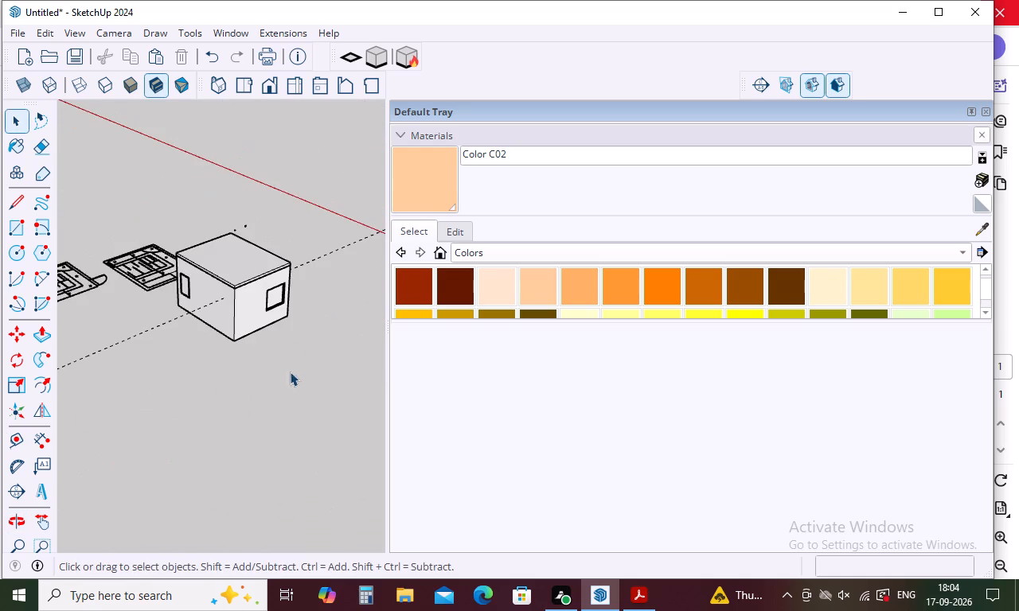
scroll(284, 302, "up", 4)
middle_click_drag(287, 316, 170, 376)
scroll(235, 352, "up", 10)
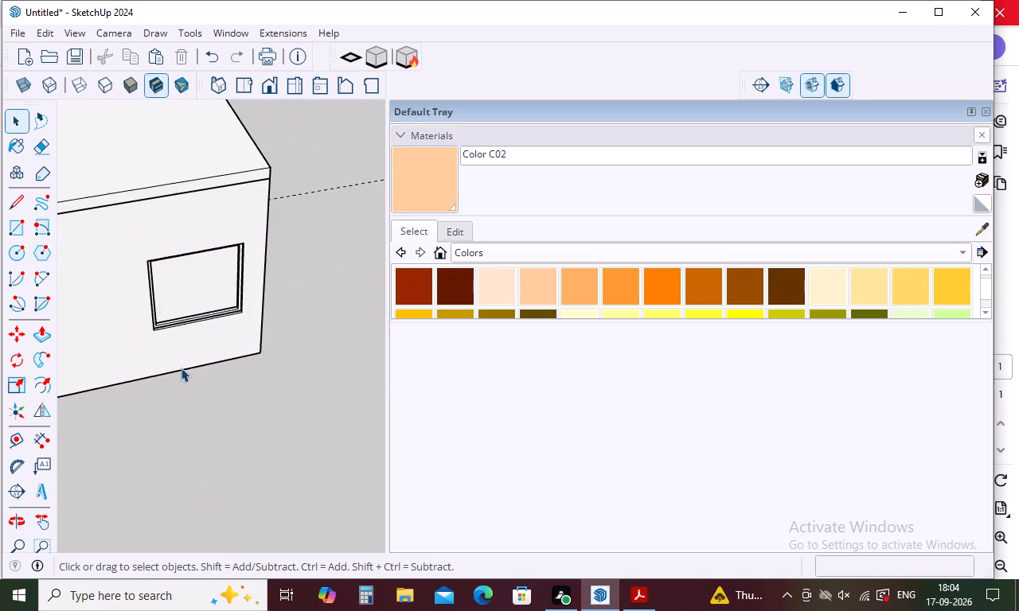
scroll(181, 368, "up", 3)
scroll(194, 341, "down", 19)
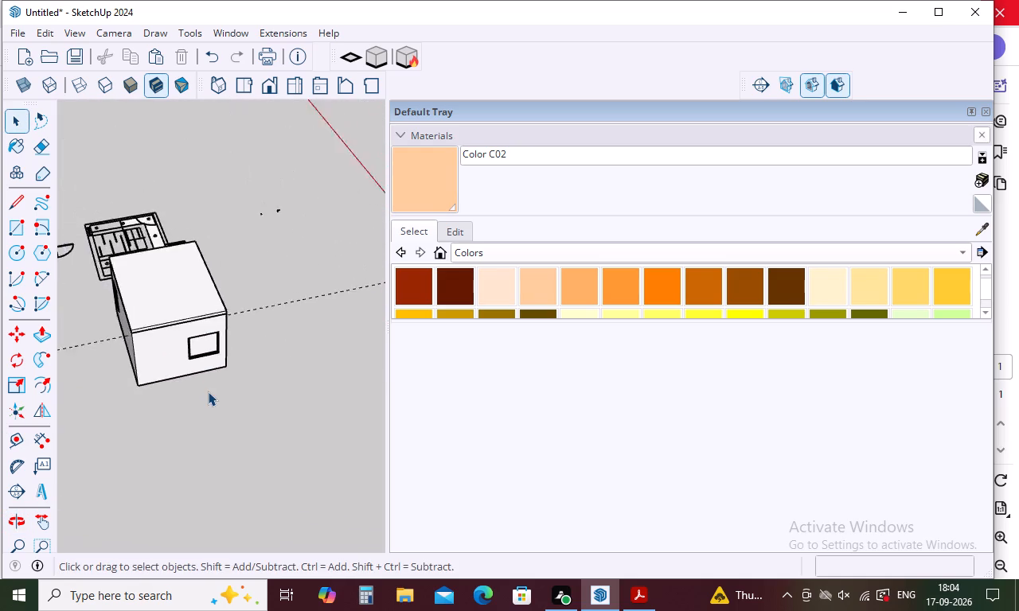
middle_click_drag(192, 404, 410, 296)
middle_click_drag(266, 344, 474, 346)
middle_click_drag(149, 344, 286, 393)
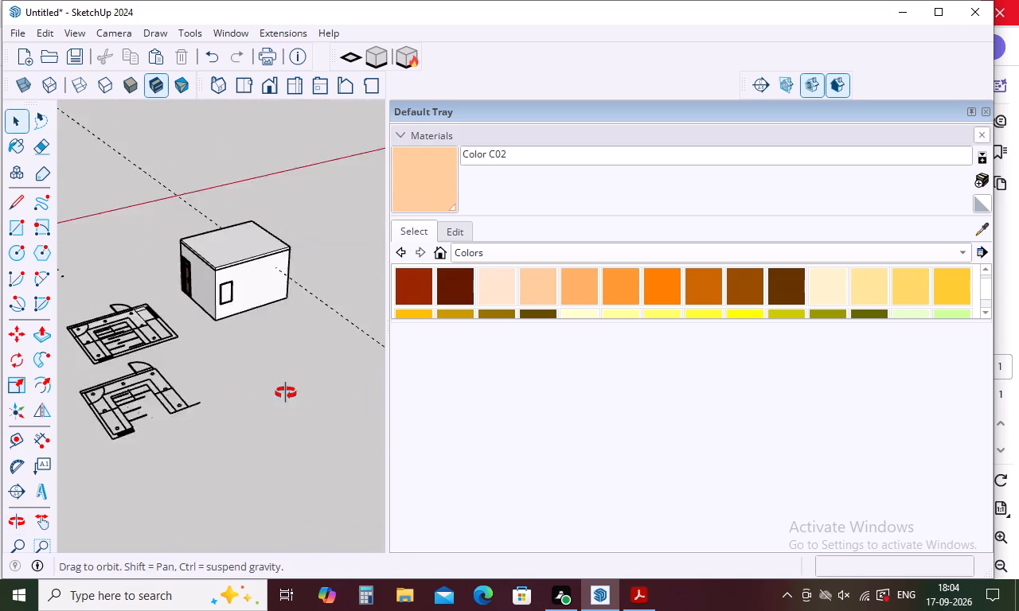
Move the small window's frame about 57 mm by its lower corner within the outer wall's opening.
middle_click_drag(286, 393, 303, 364)
scroll(262, 290, "up", 9)
middle_click_drag(273, 340, 94, 351)
scroll(84, 333, "up", 2)
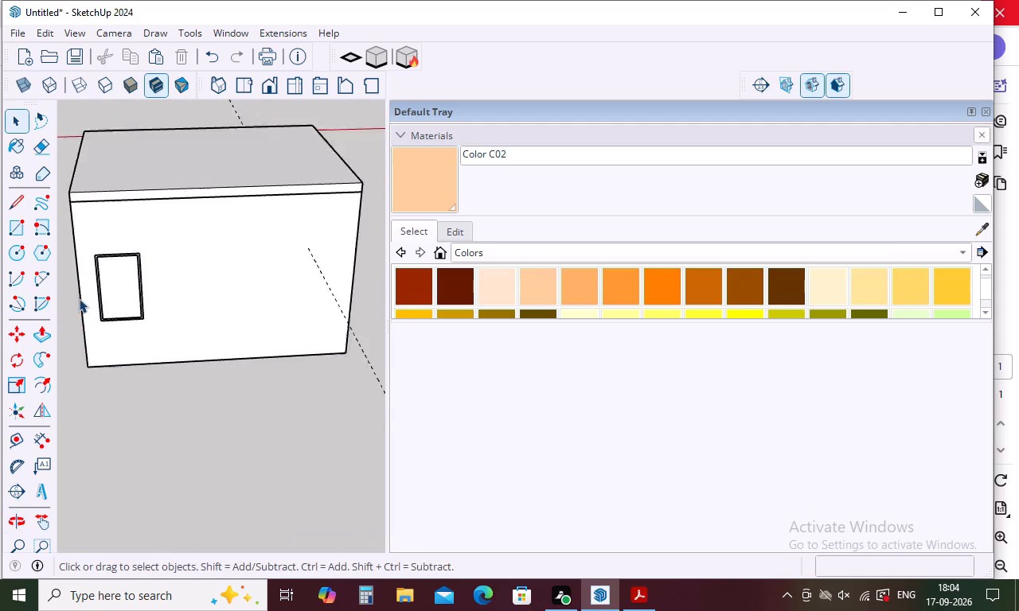
scroll(79, 298, "up", 8)
middle_click_drag(191, 340, 205, 262)
scroll(177, 298, "up", 5)
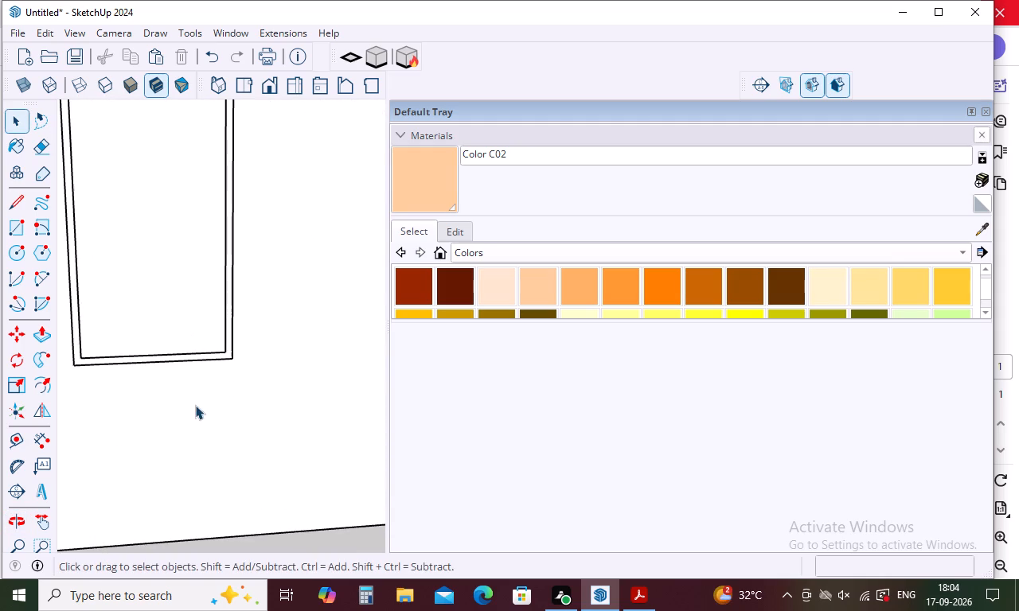
key("m")
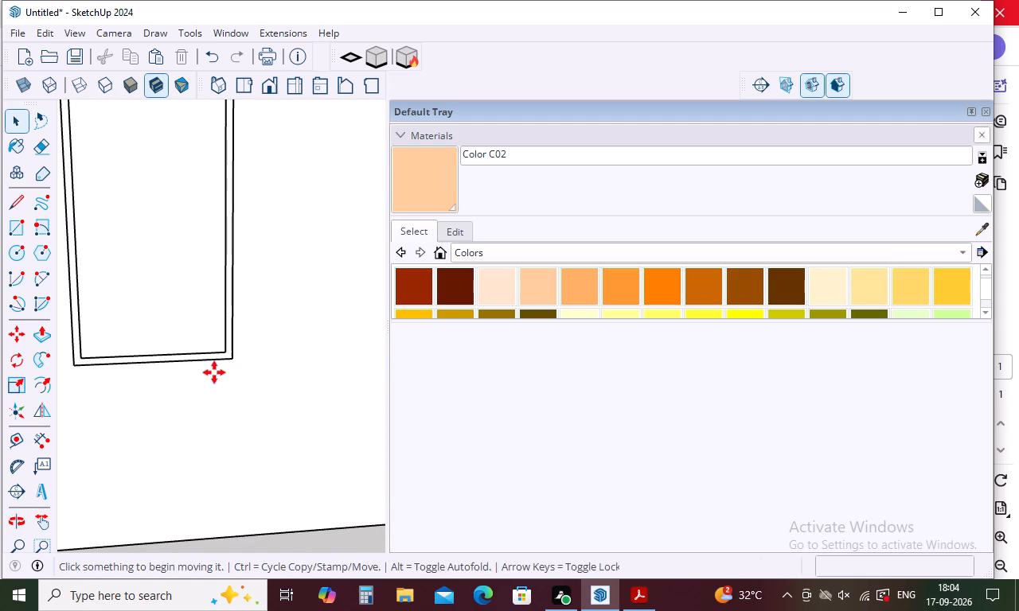
scroll(228, 354, "up", 5)
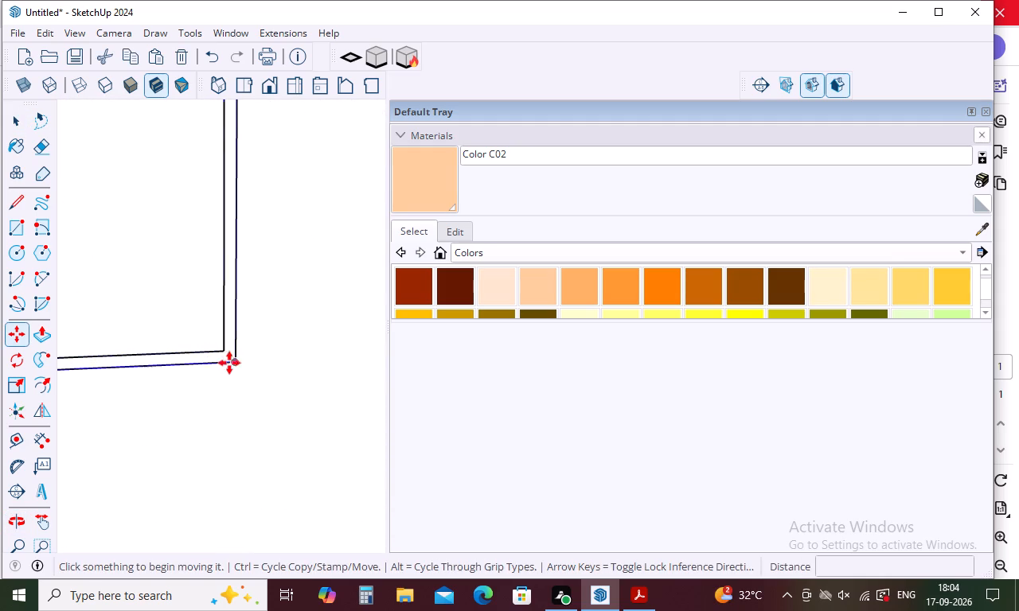
left_click(235, 364)
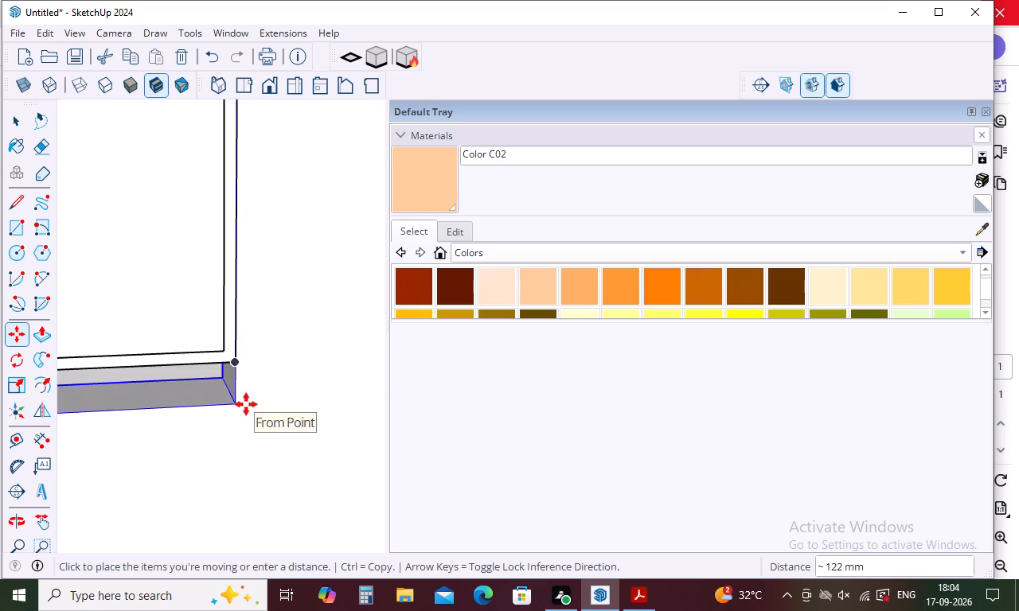
key("Escape")
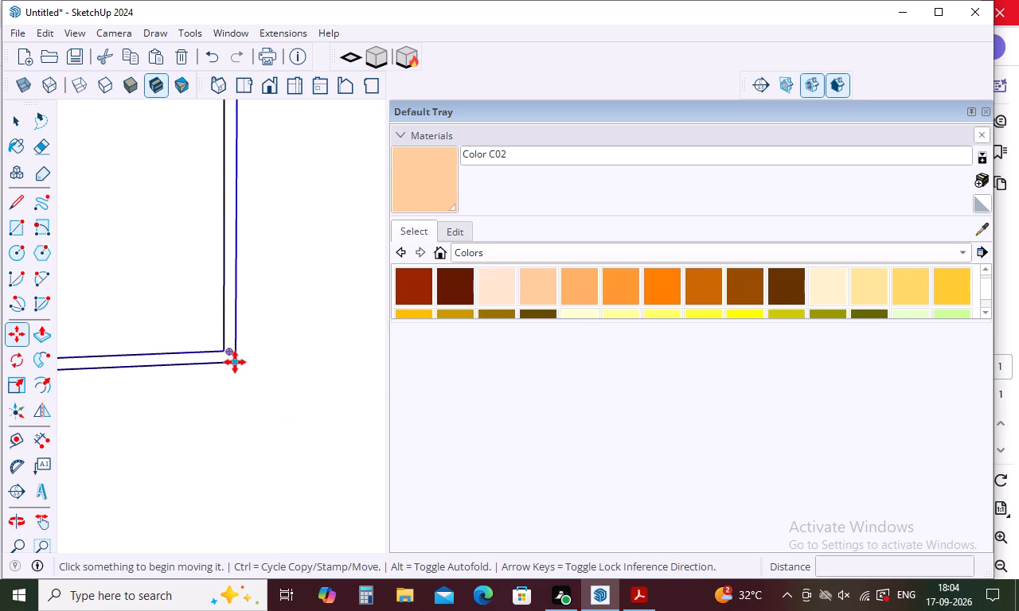
left_click(235, 362)
scroll(209, 339, "up", 5)
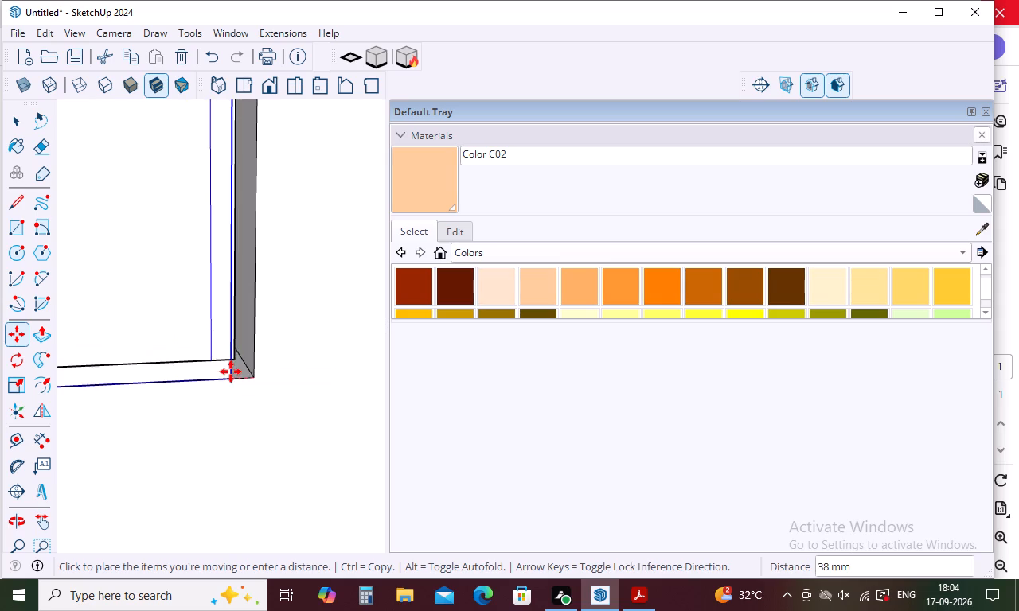
scroll(244, 360, "up", 4)
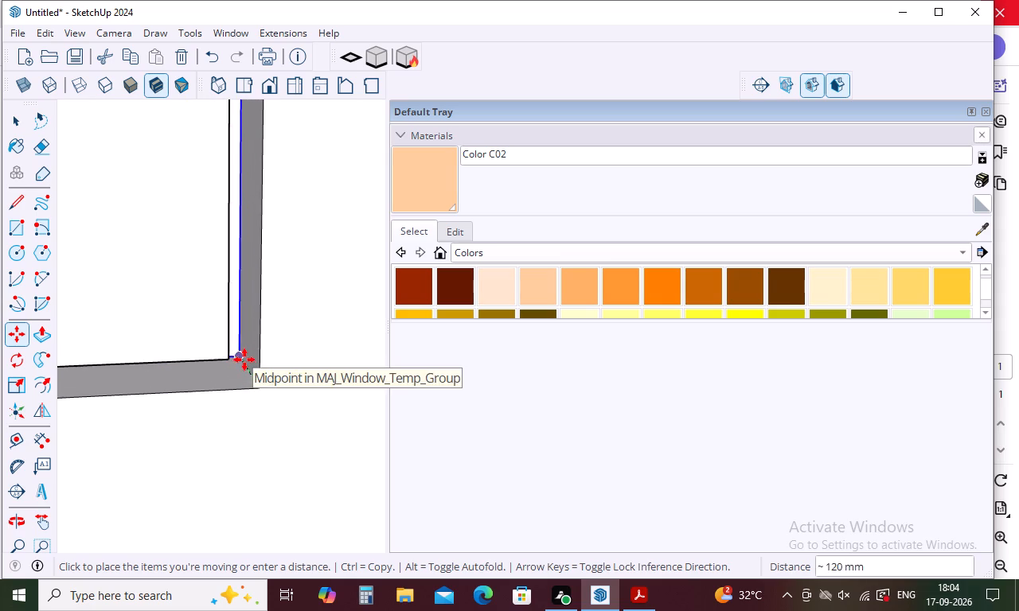
left_click(248, 372)
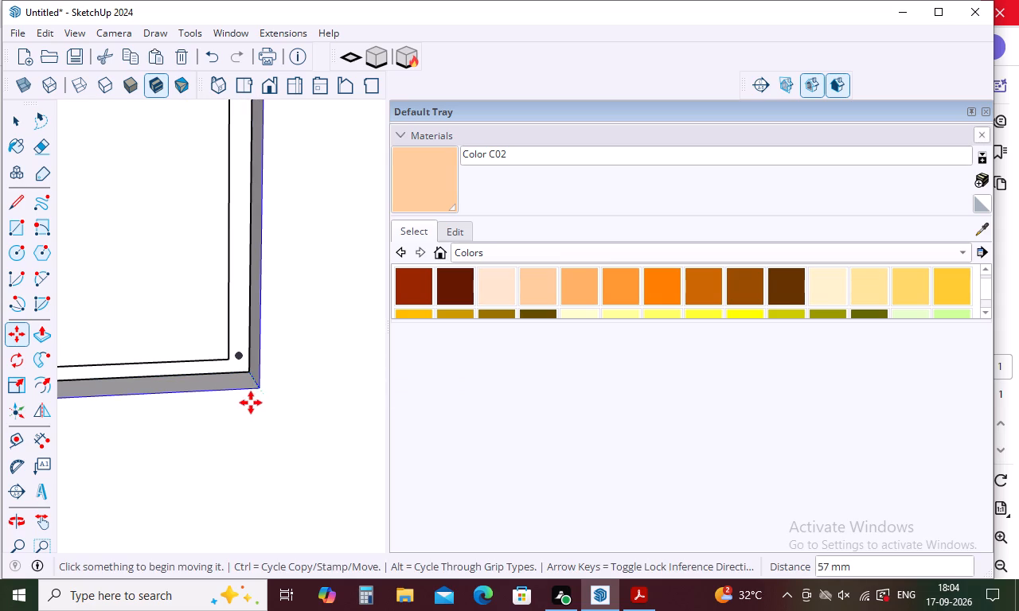
Show back edges and move the window frame about 46 mm, from its lower corner edge to the surrounding frame's depth edge.
key("k")
middle_click_drag(233, 402, 307, 507)
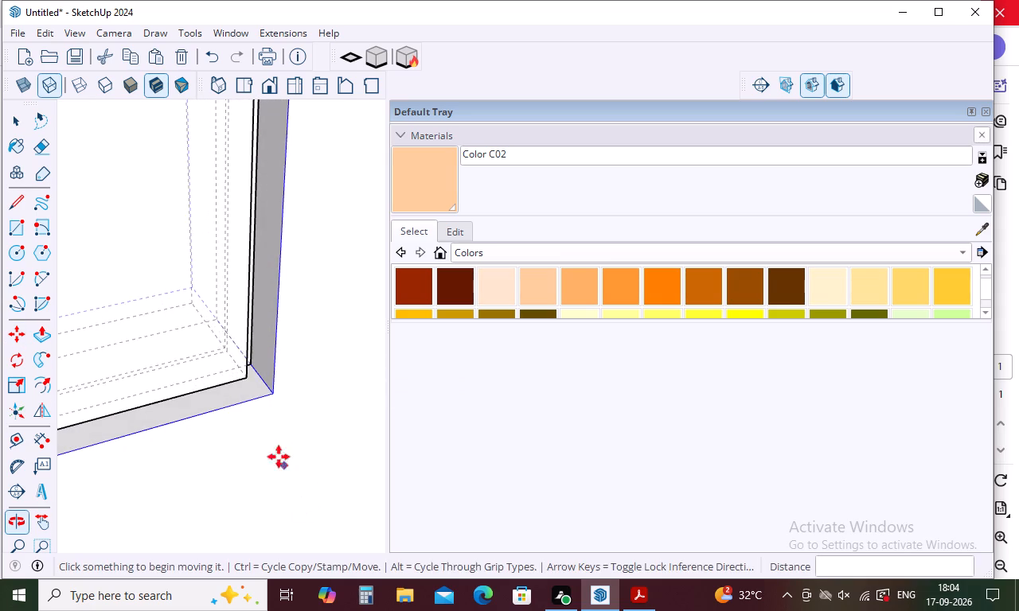
left_click(235, 364)
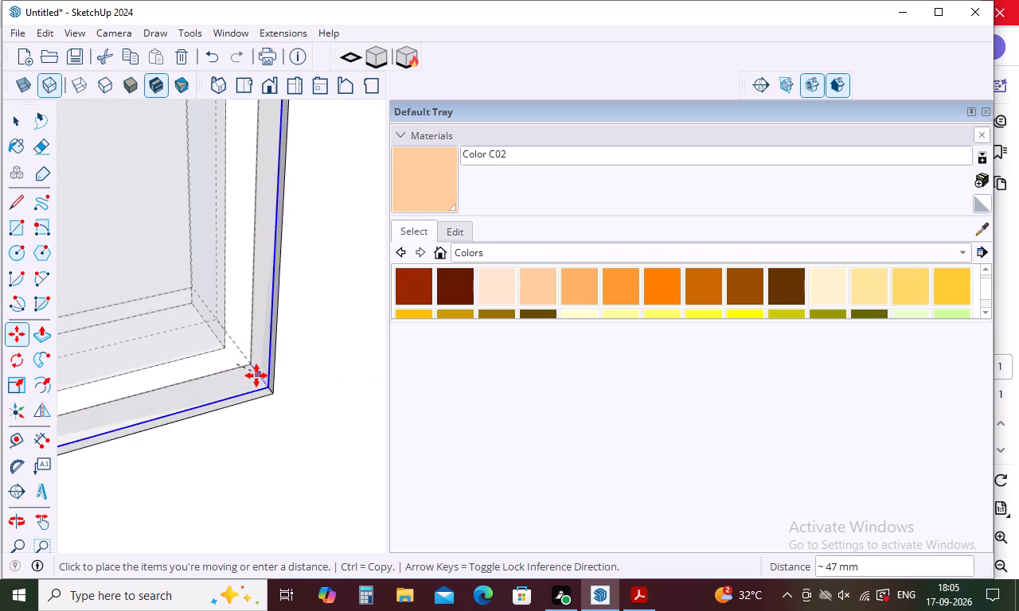
scroll(259, 379, "up", 10)
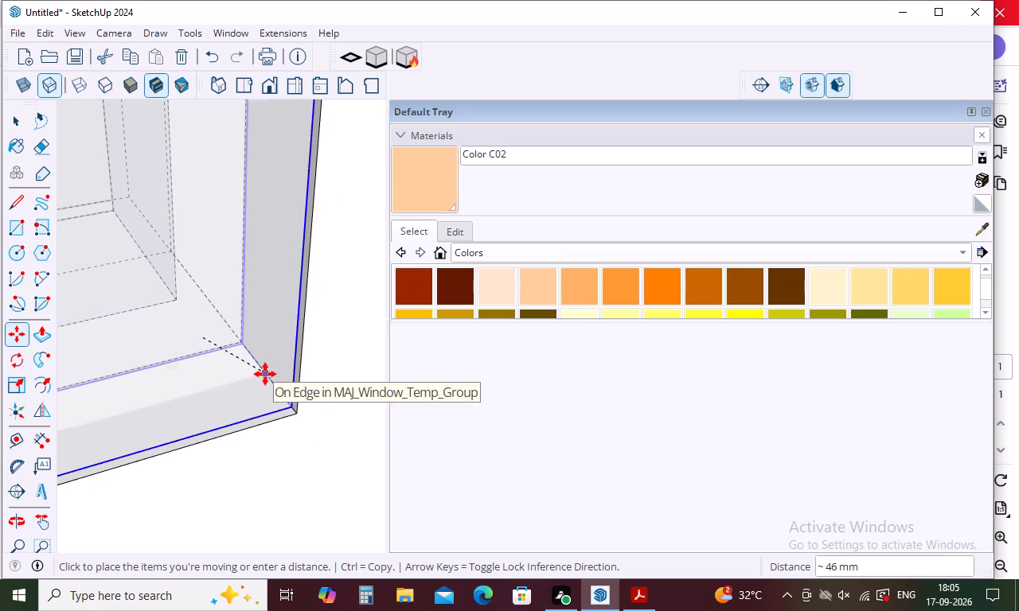
scroll(262, 373, "up", 11)
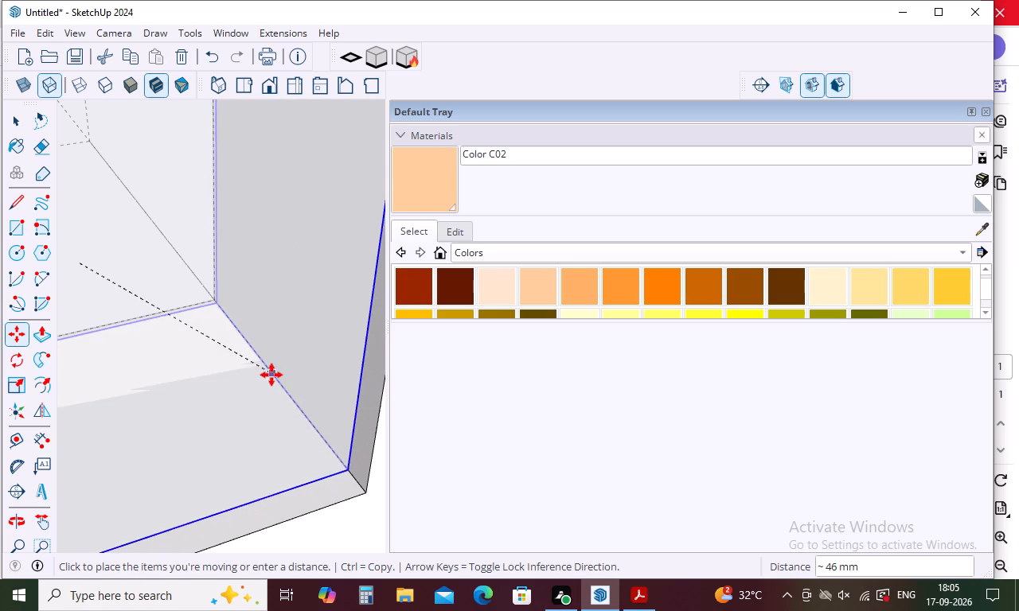
left_click(273, 376)
scroll(266, 370, "down", 8)
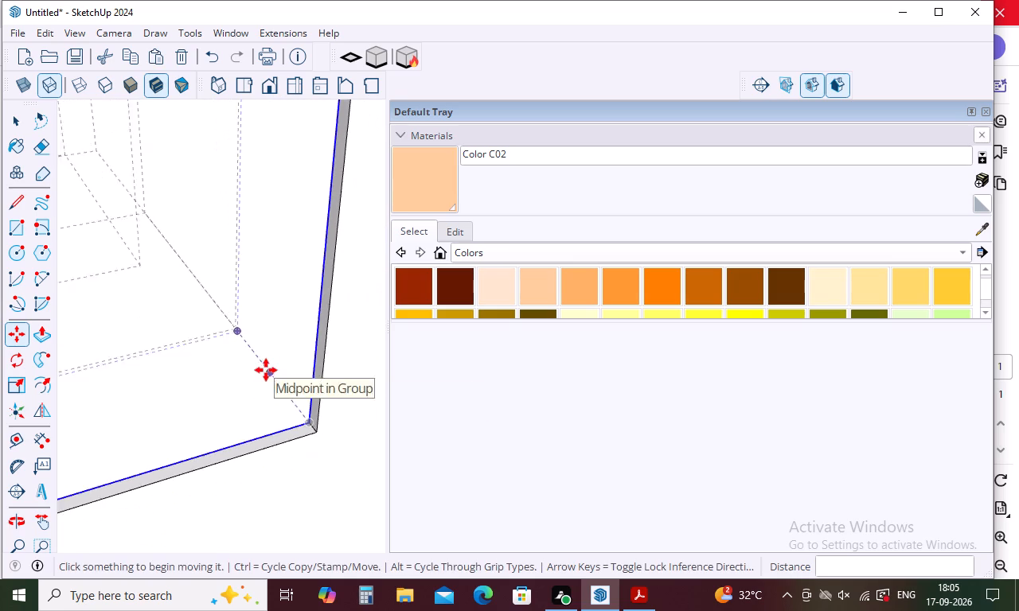
scroll(266, 370, "down", 16)
scroll(295, 404, "down", 15)
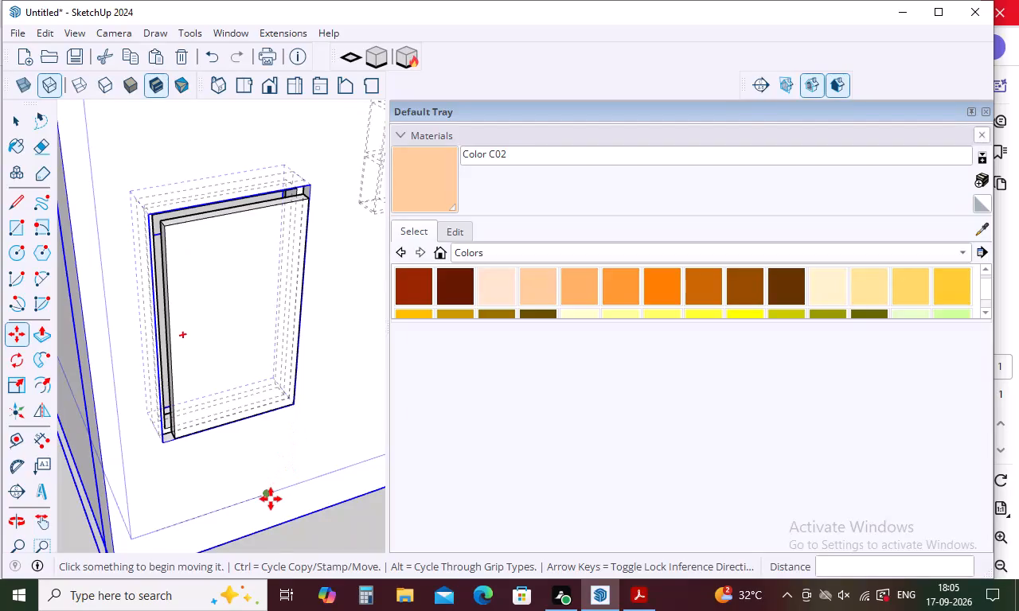
key("space")
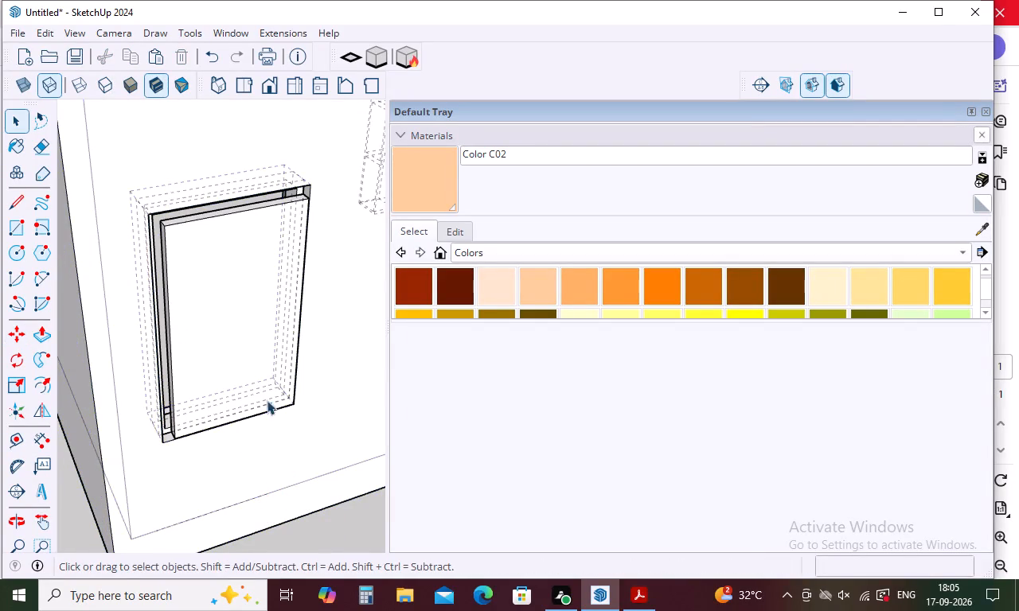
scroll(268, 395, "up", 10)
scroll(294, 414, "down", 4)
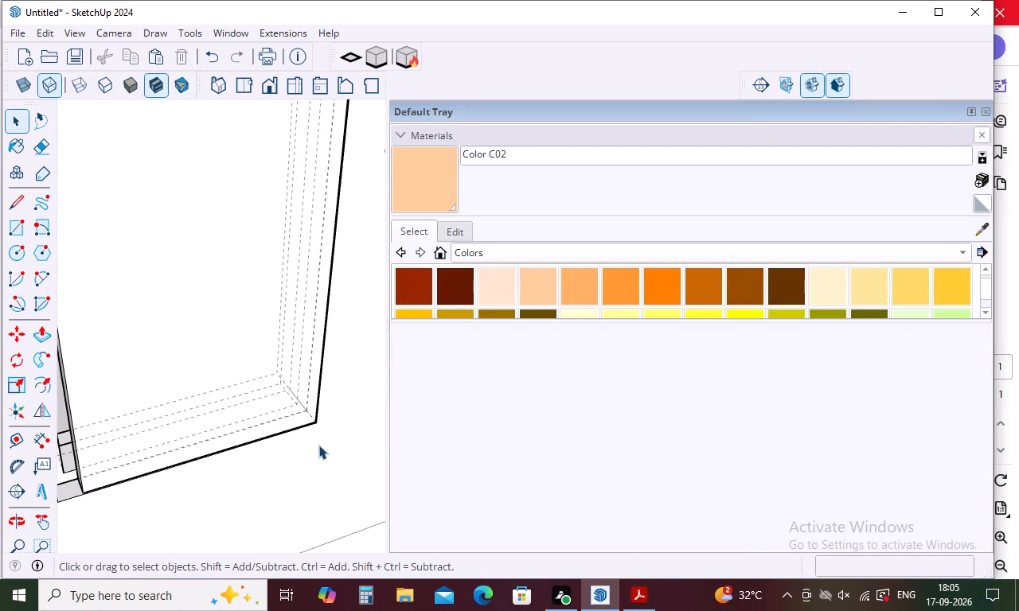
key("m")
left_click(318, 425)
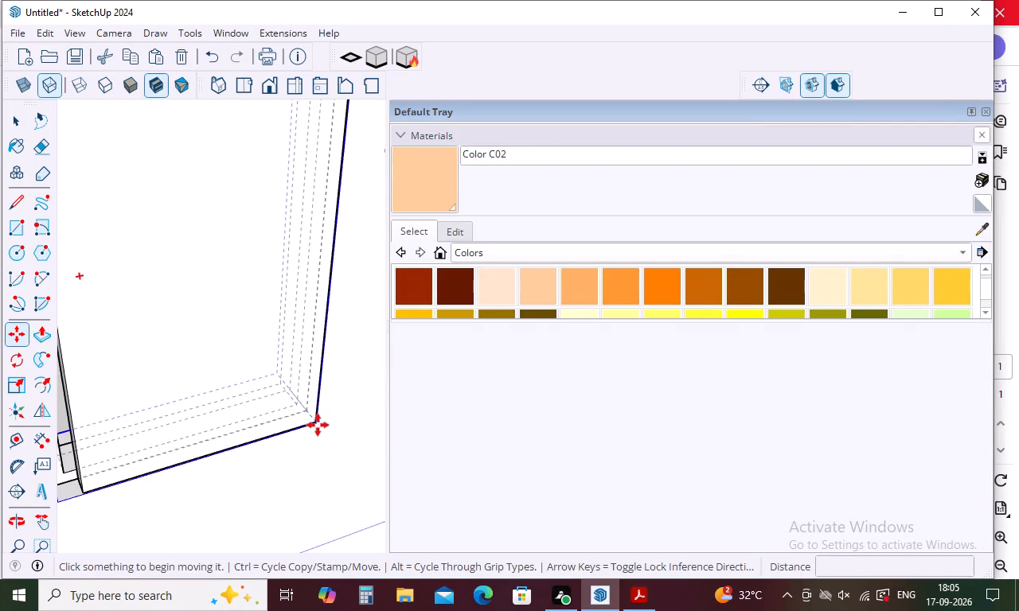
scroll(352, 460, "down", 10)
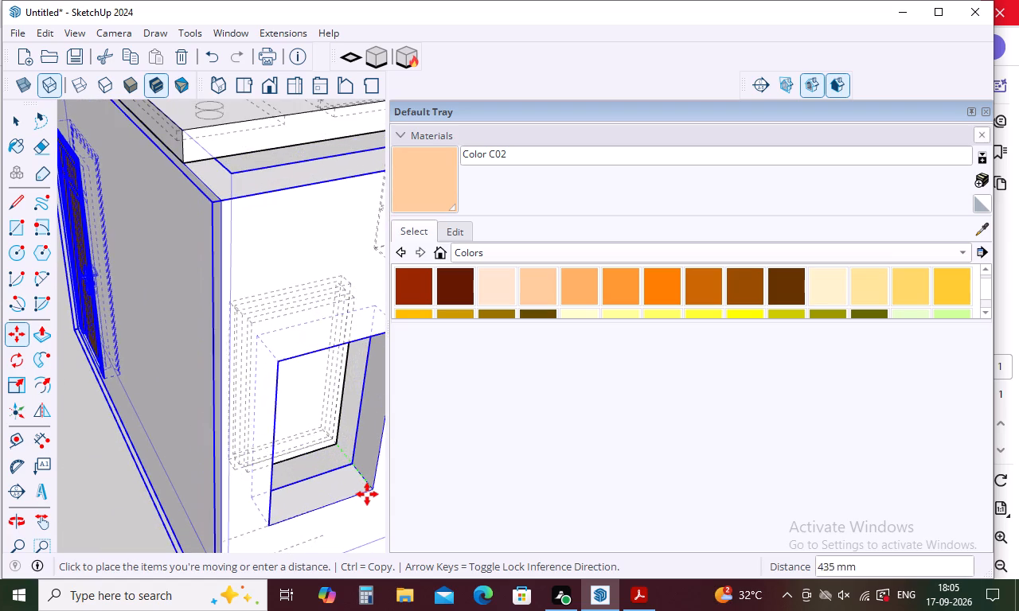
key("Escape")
Move the window's frame about 88 mm by its other lower corner to reposition it in the wall opening.
scroll(335, 438, "up", 13)
scroll(307, 450, "down", 9)
scroll(139, 501, "up", 4)
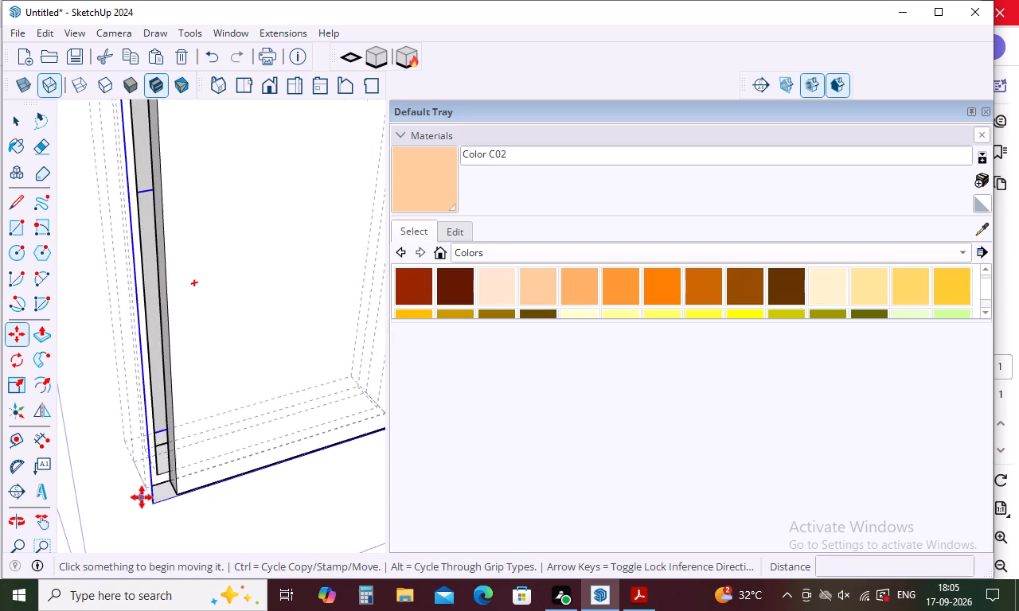
scroll(186, 508, "up", 9)
left_click(166, 476)
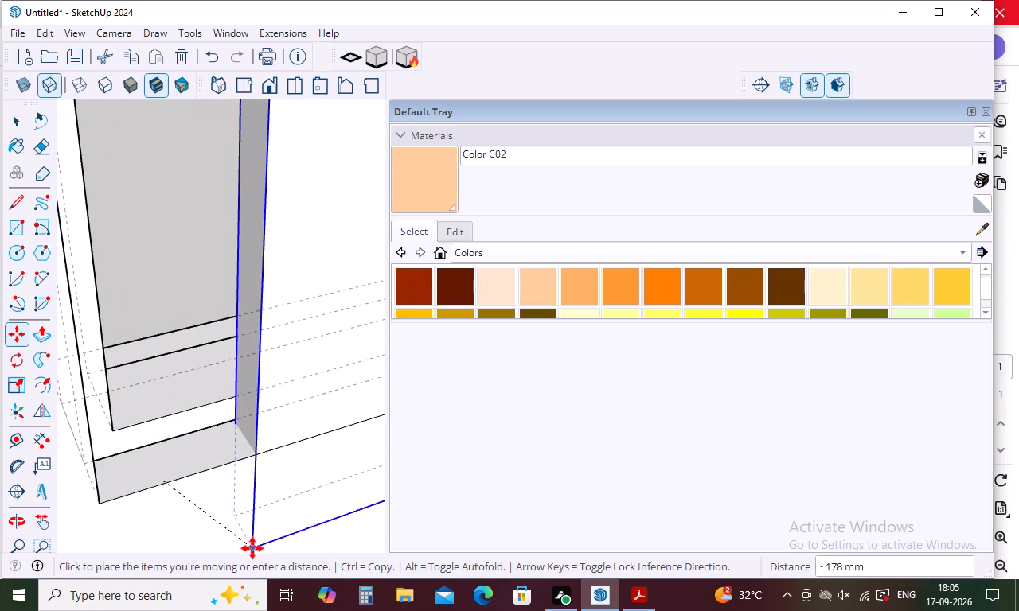
scroll(252, 538, "down", 10)
scroll(213, 481, "up", 6)
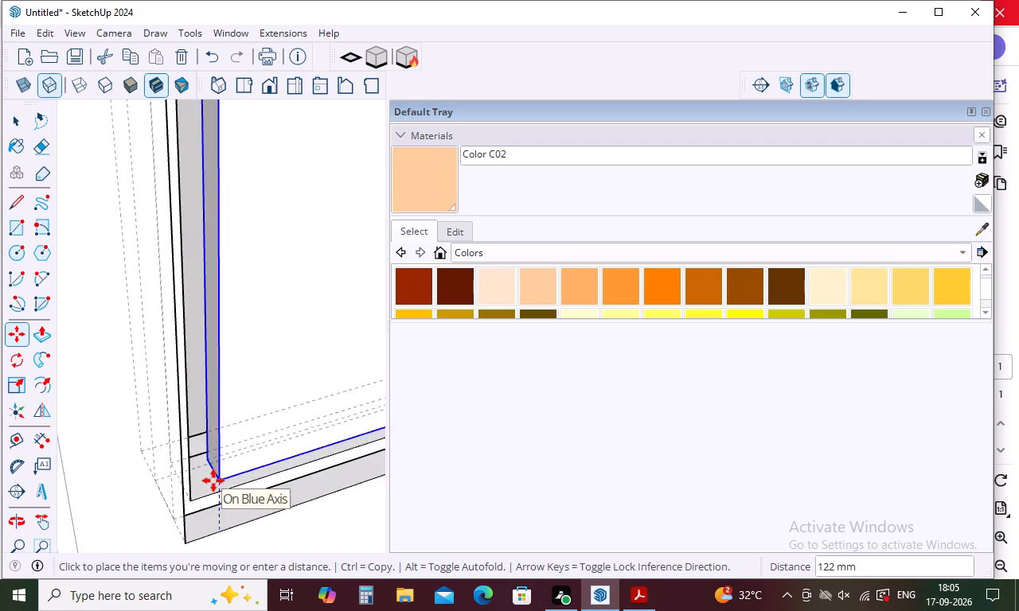
scroll(213, 481, "up", 9)
left_click(199, 487)
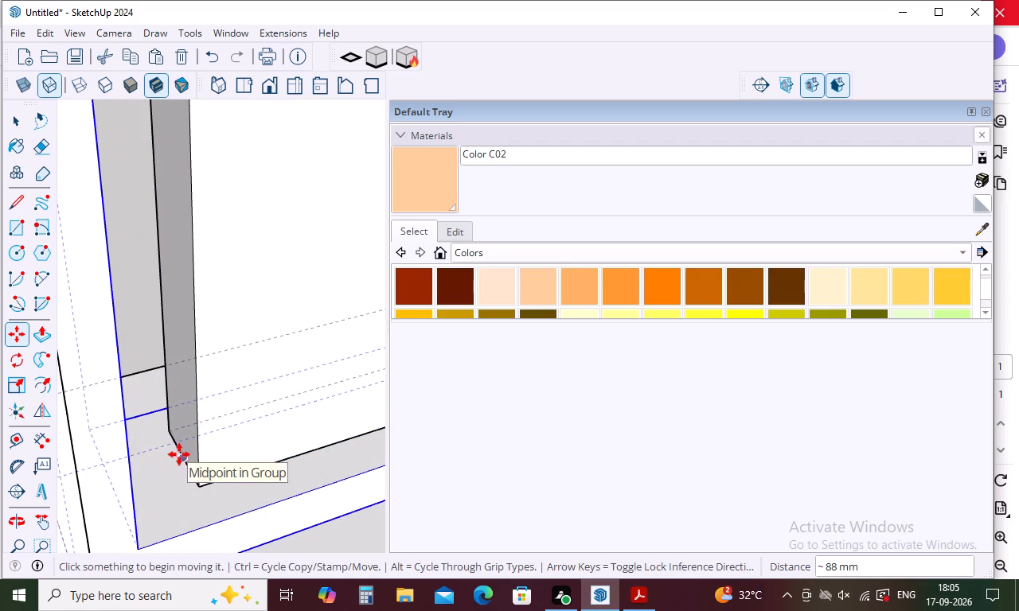
Move the window frame about 46 mm by the midpoint of its lower corner's depth edge to adjust its seating in the opening.
left_click(182, 454)
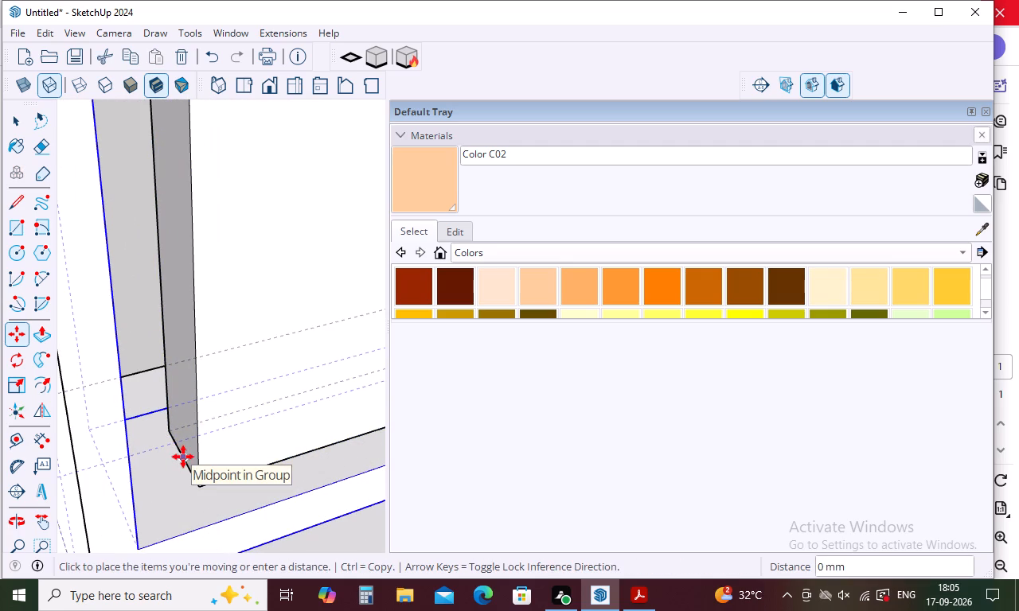
key("Escape")
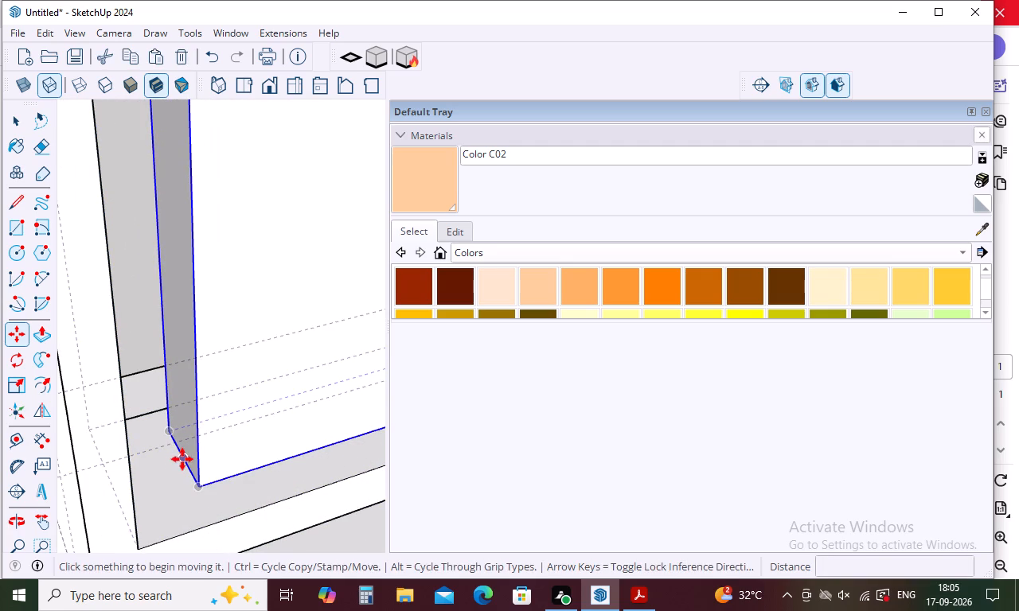
left_click(182, 459)
scroll(172, 460, "down", 4)
middle_click_drag(172, 460, 40, 485)
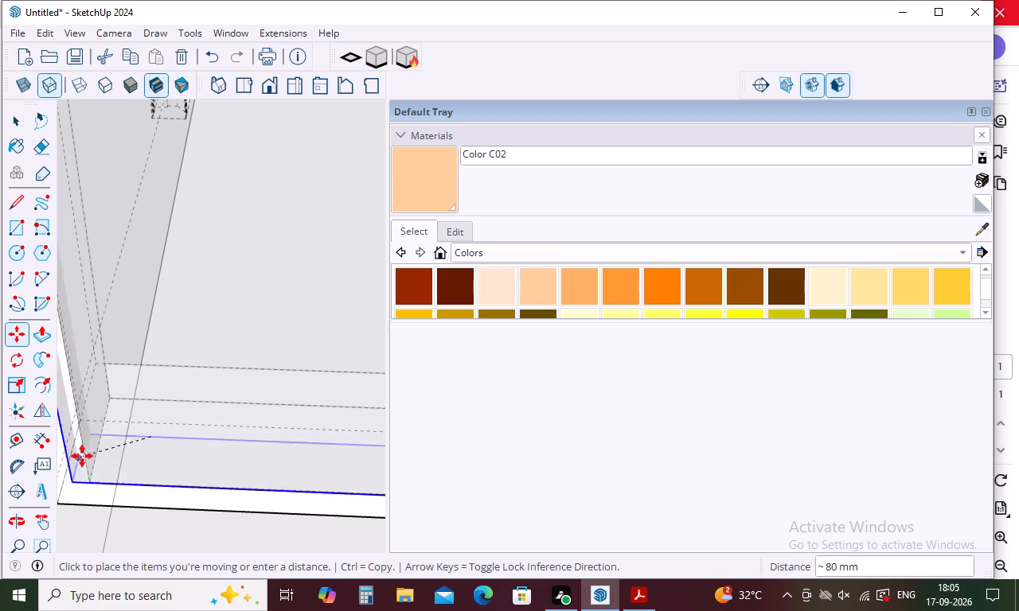
left_click(102, 435)
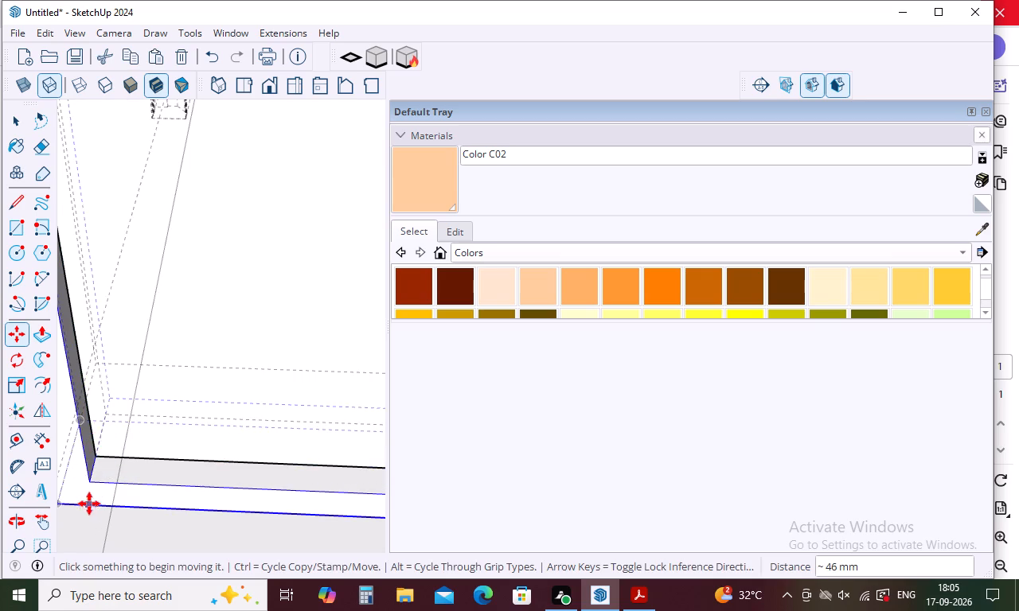
Turn off the display of back edges on the room model.
scroll(102, 473, "down", 16)
scroll(100, 469, "down", 8)
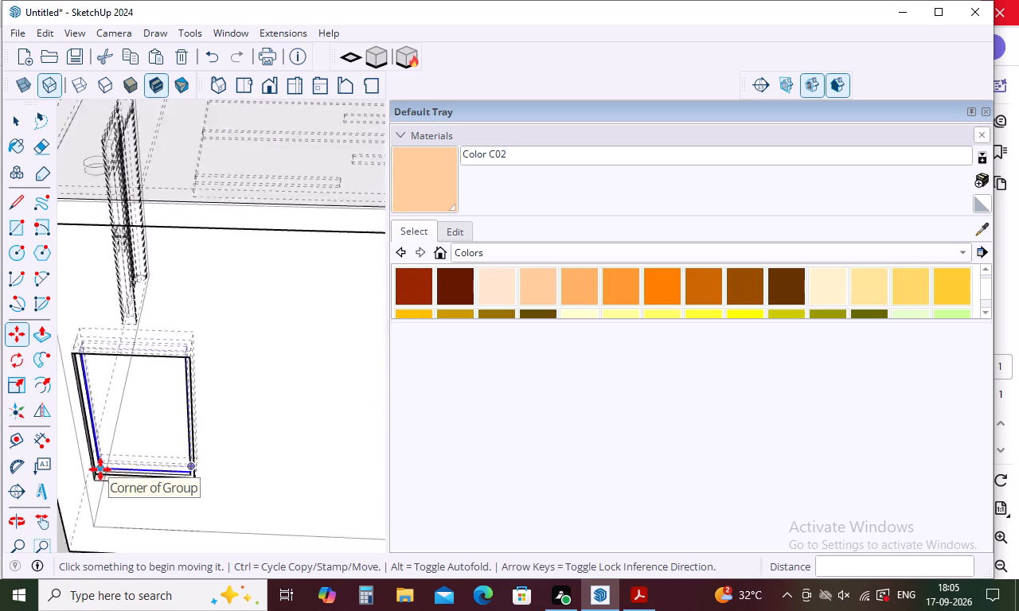
scroll(100, 469, "down", 12)
key("Escape")
middle_click_drag(289, 447, 290, 449)
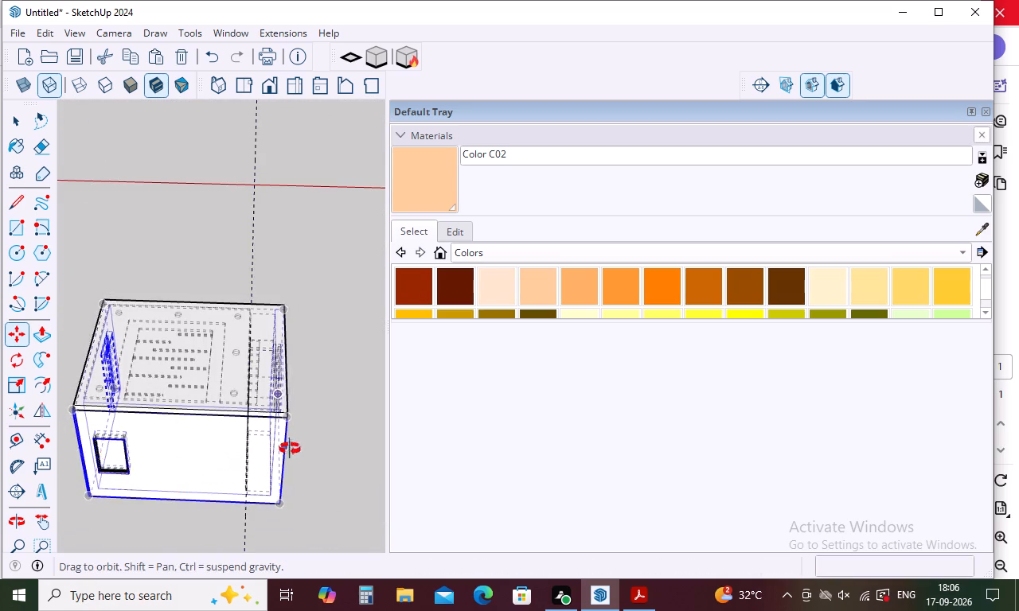
middle_click_drag(290, 449, 0, 479)
key("Escape")
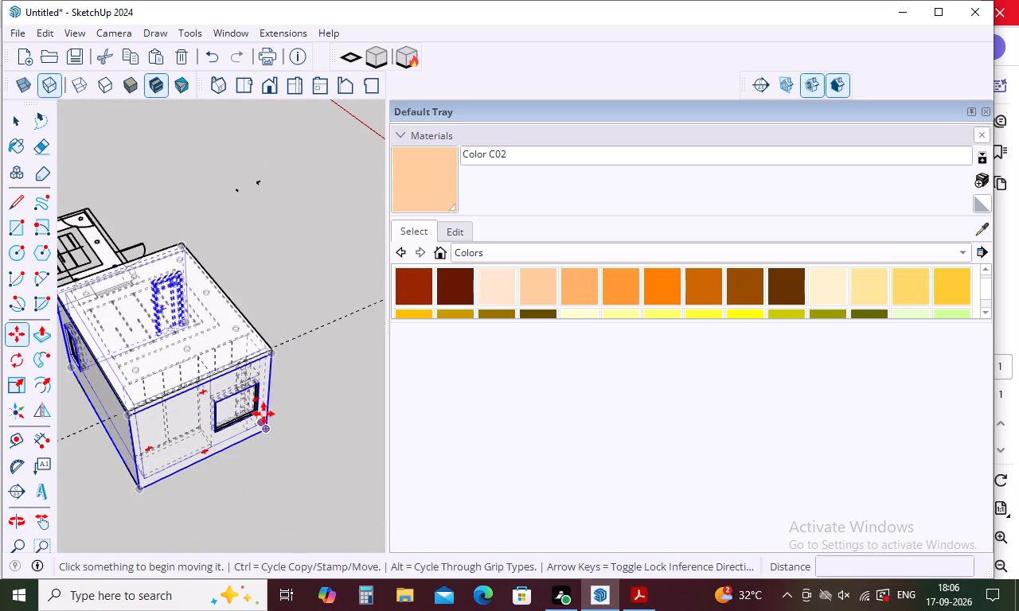
key("k")
Examine the small window from inside the room, down to the lower corner of its frame in the wall opening.
middle_click_drag(307, 365, 33, 361)
middle_click_drag(372, 282, 244, 437)
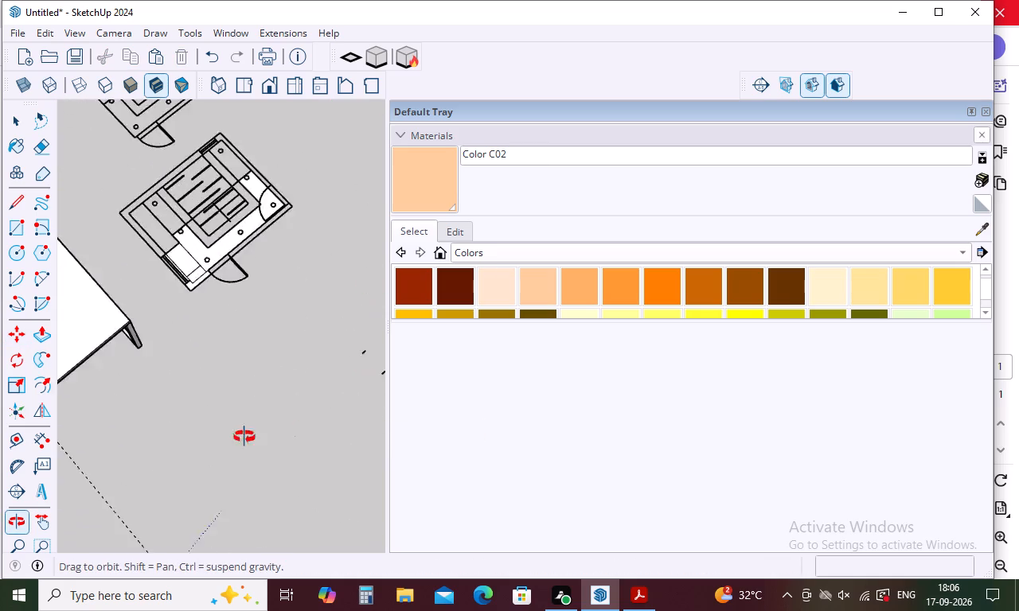
middle_click_drag(244, 437, 148, 282)
scroll(166, 268, "down", 15)
middle_click_drag(141, 281, 124, 284)
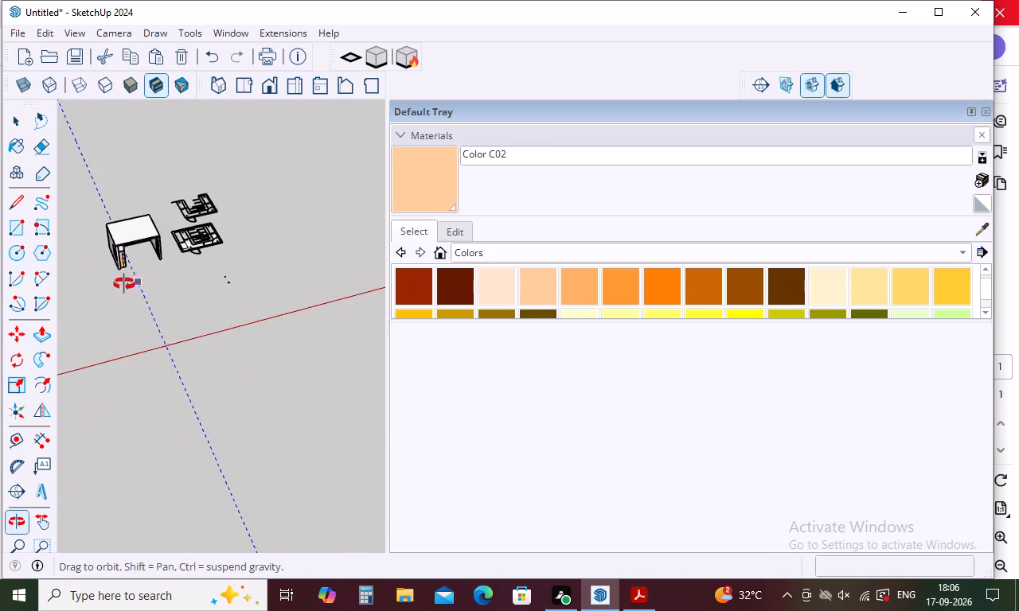
middle_click_drag(124, 284, 35, 247)
scroll(143, 216, "up", 9)
scroll(99, 195, "down", 5)
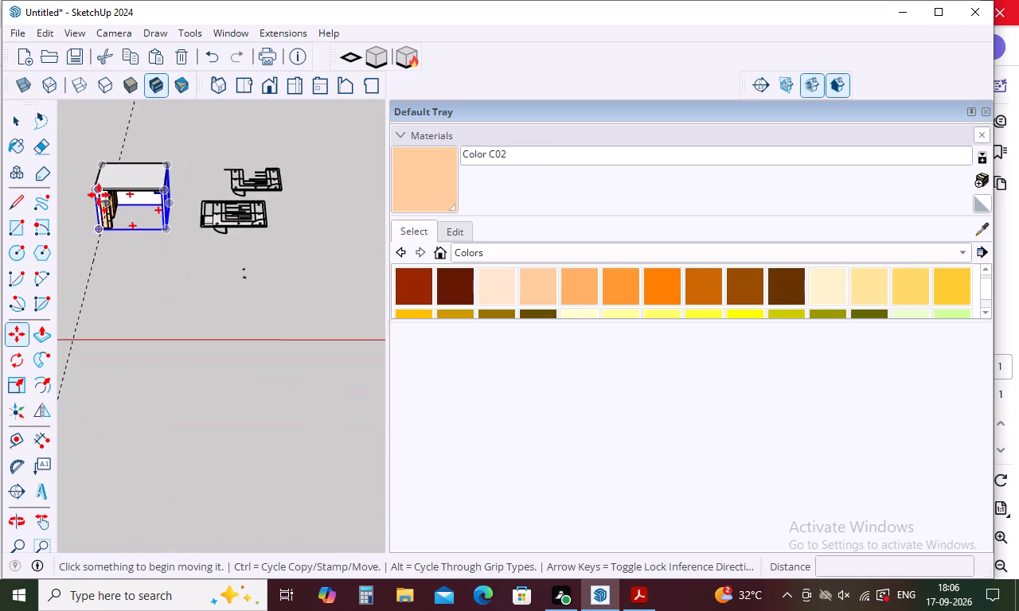
scroll(86, 187, "up", 16)
scroll(179, 216, "down", 8)
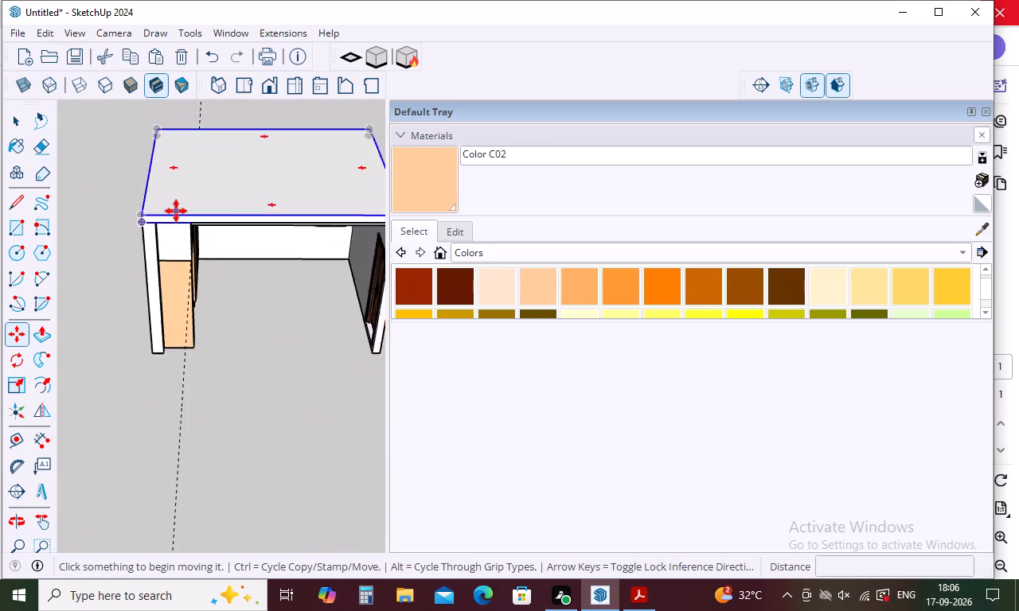
scroll(176, 211, "down", 2)
middle_click_drag(262, 244, 267, 168)
scroll(287, 263, "up", 9)
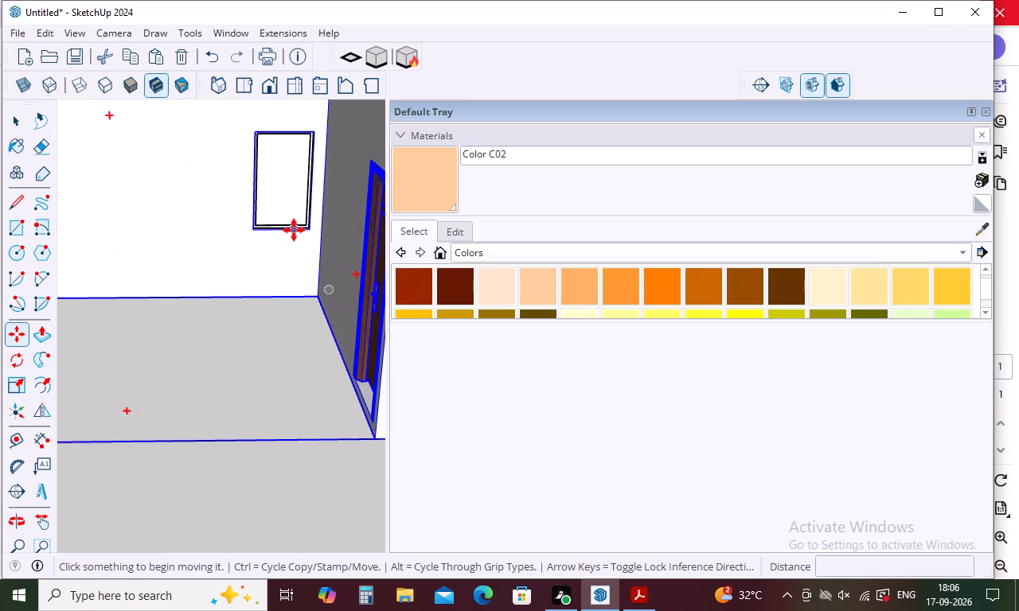
middle_click_drag(299, 203, 299, 151)
scroll(290, 163, "up", 5)
scroll(244, 327, "up", 1)
middle_click_drag(244, 327, 244, 333)
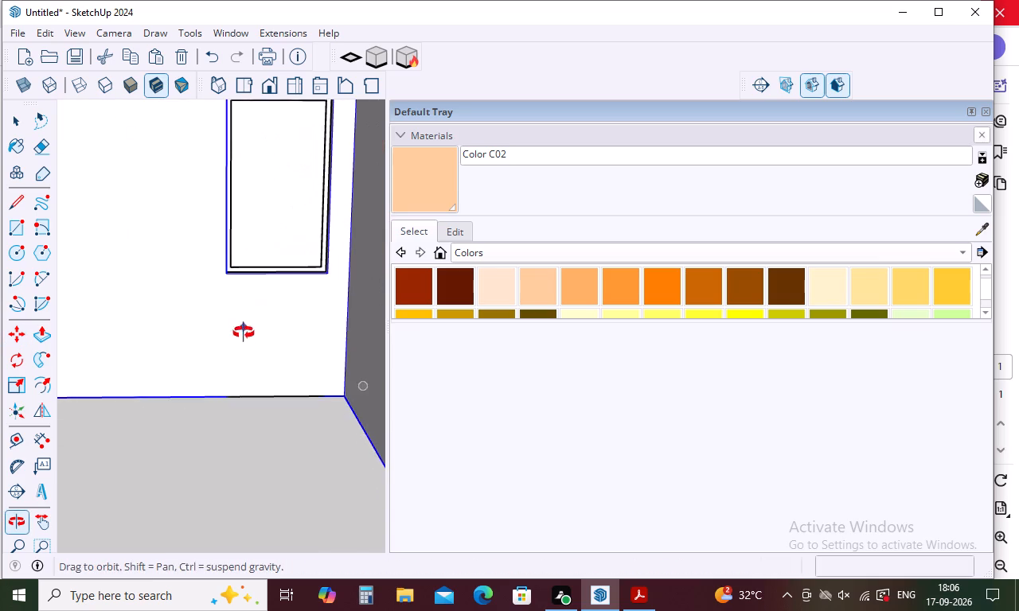
middle_click_drag(244, 333, 240, 407)
scroll(248, 235, "up", 9)
middle_click_drag(267, 323, 260, 350)
scroll(255, 324, "up", 2)
middle_click_drag(255, 324, 240, 339)
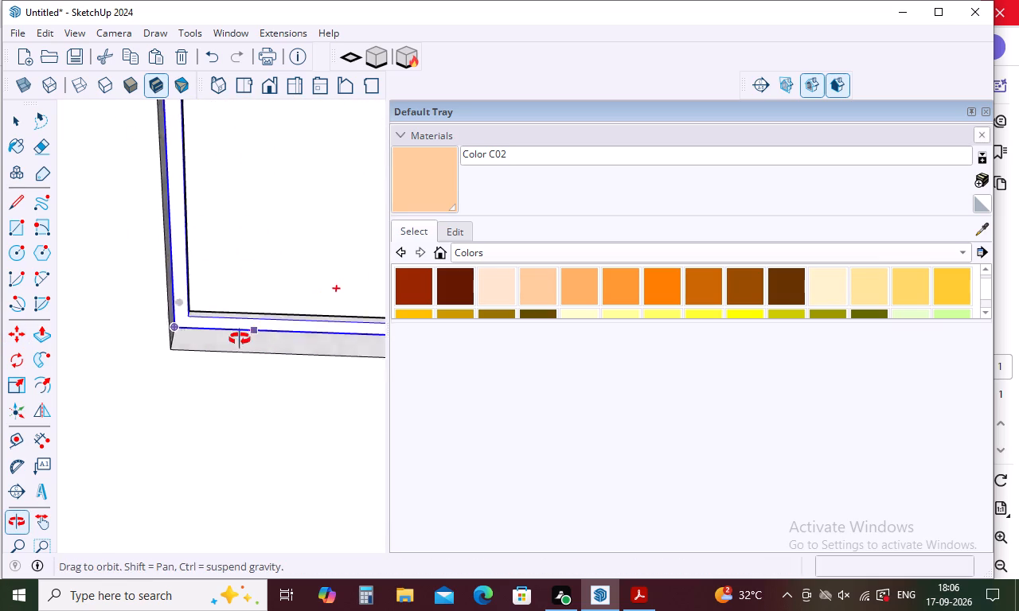
middle_click_drag(240, 339, 100, 358)
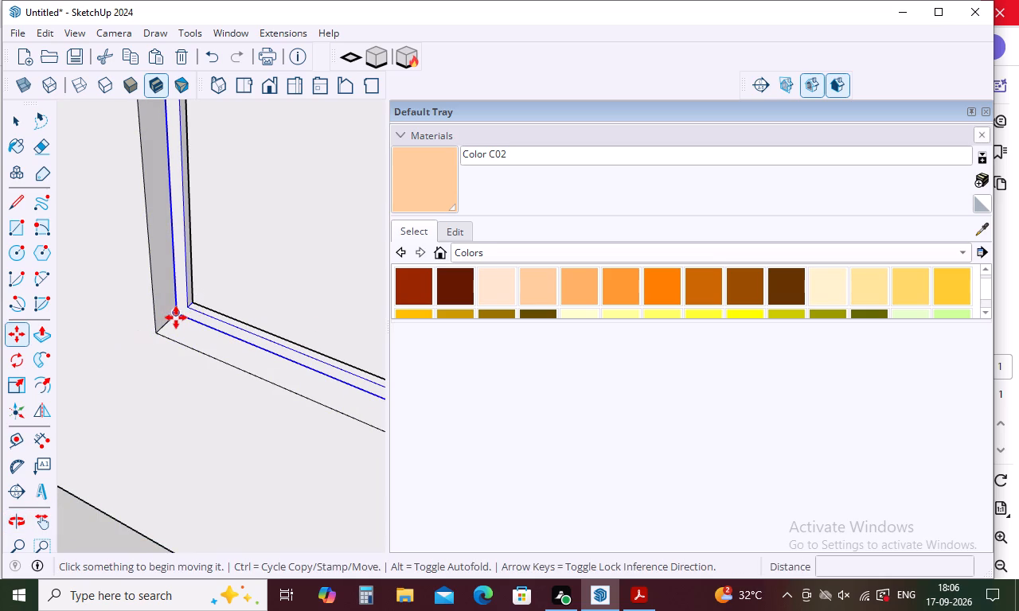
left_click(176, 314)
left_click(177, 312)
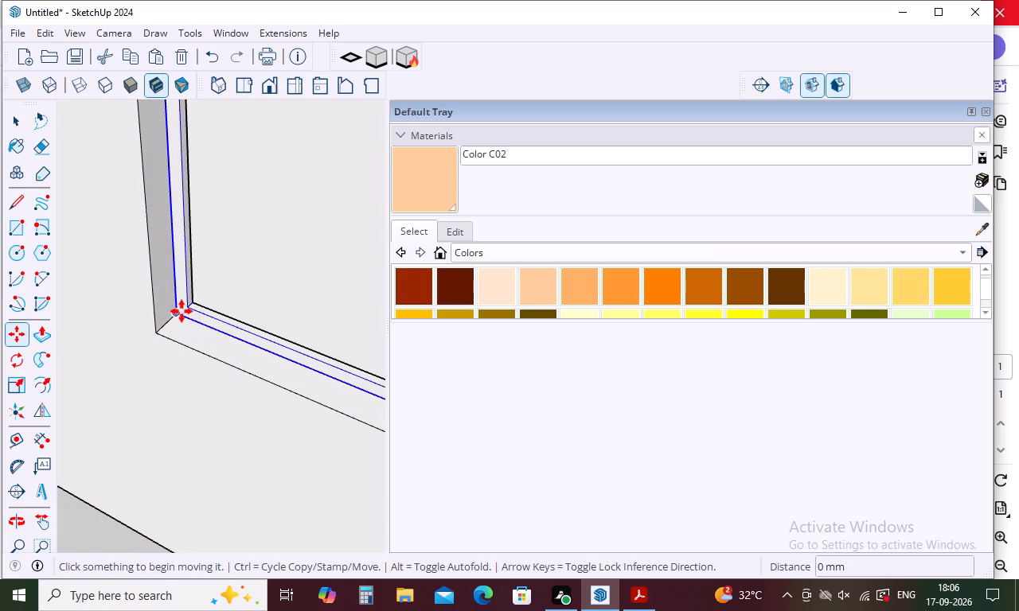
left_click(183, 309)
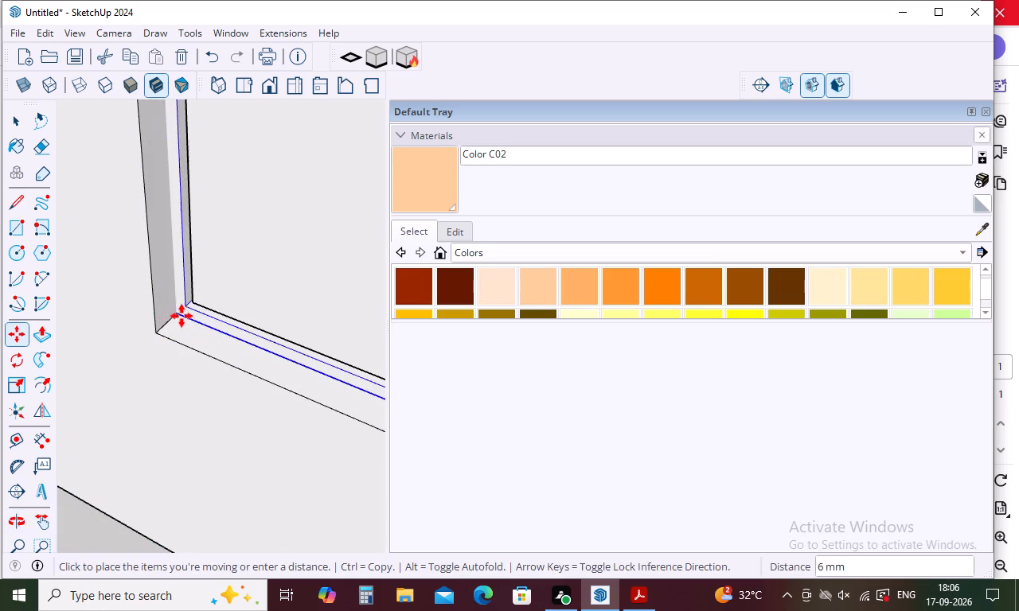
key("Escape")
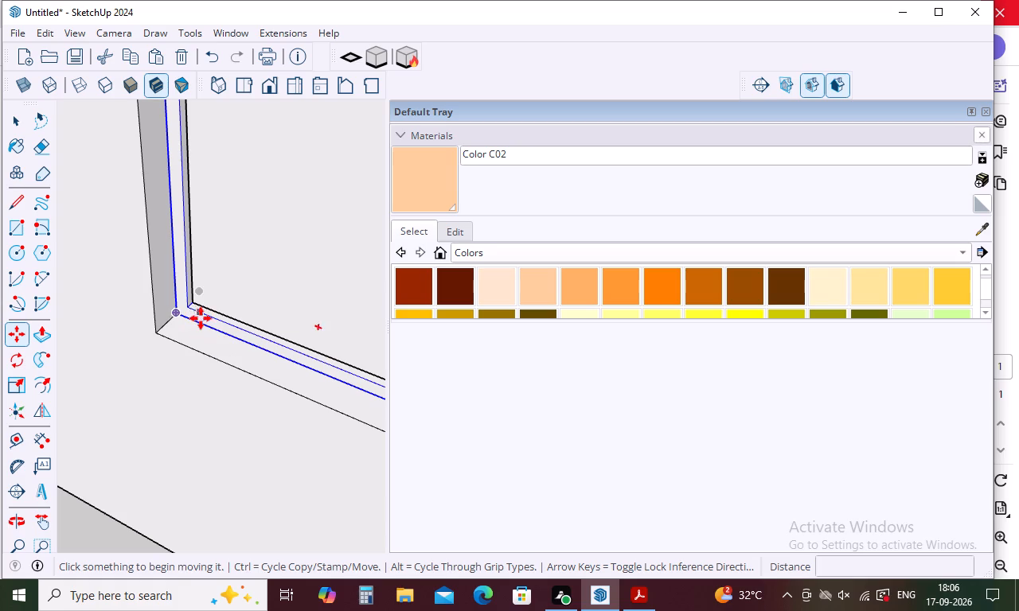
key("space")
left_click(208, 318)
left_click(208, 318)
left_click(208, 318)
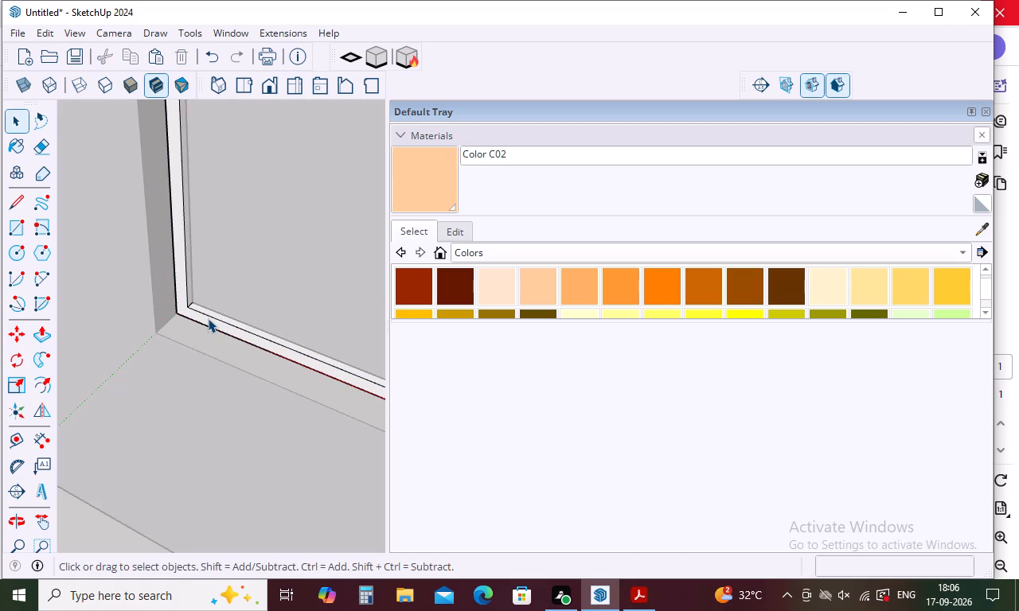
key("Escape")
Move the small window's frame about 27 mm by its lower corner toward the room side of the opening.
key("m")
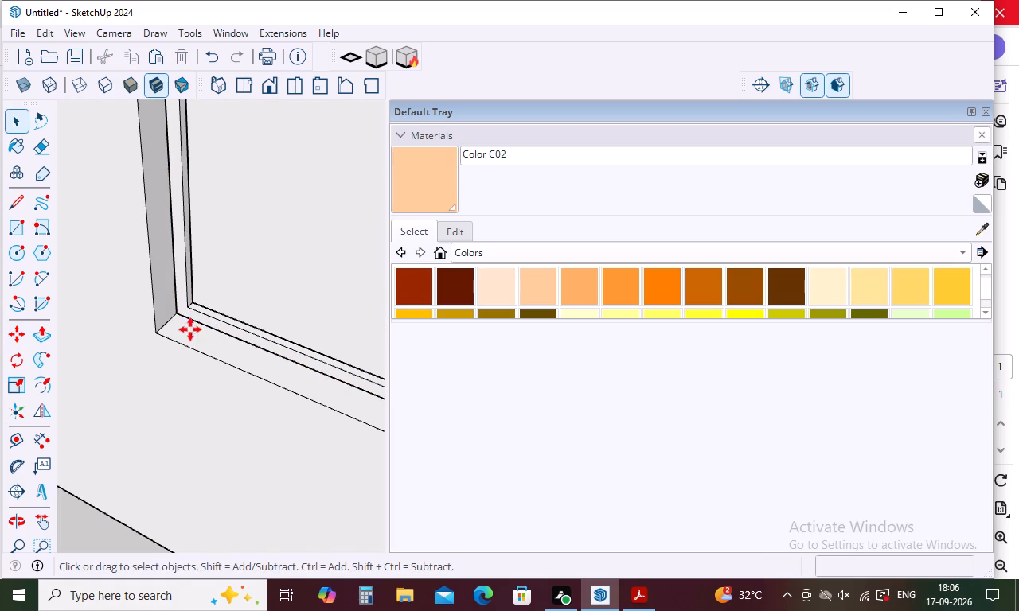
left_click(180, 314)
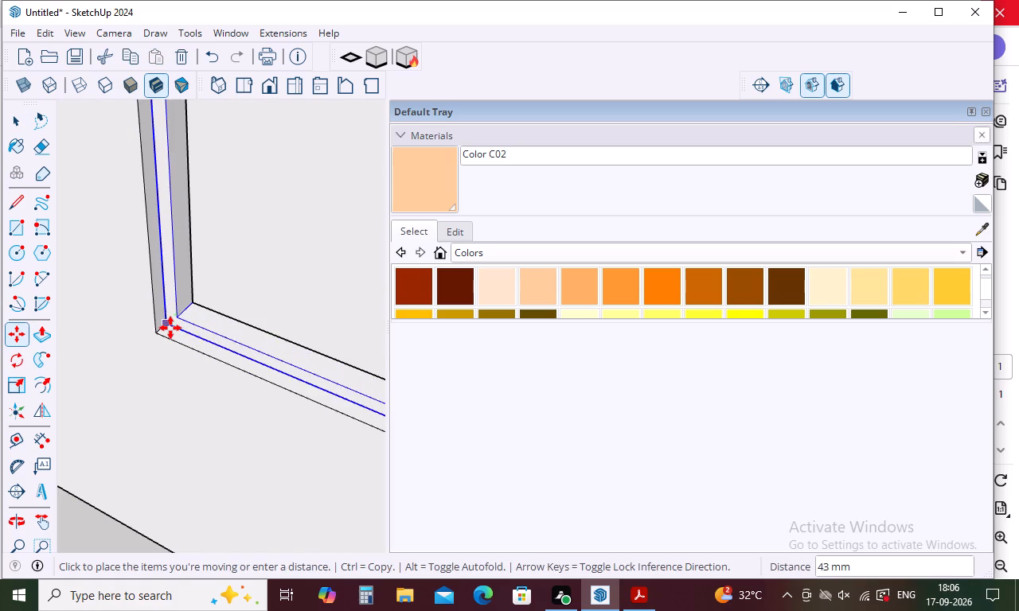
left_click(176, 325)
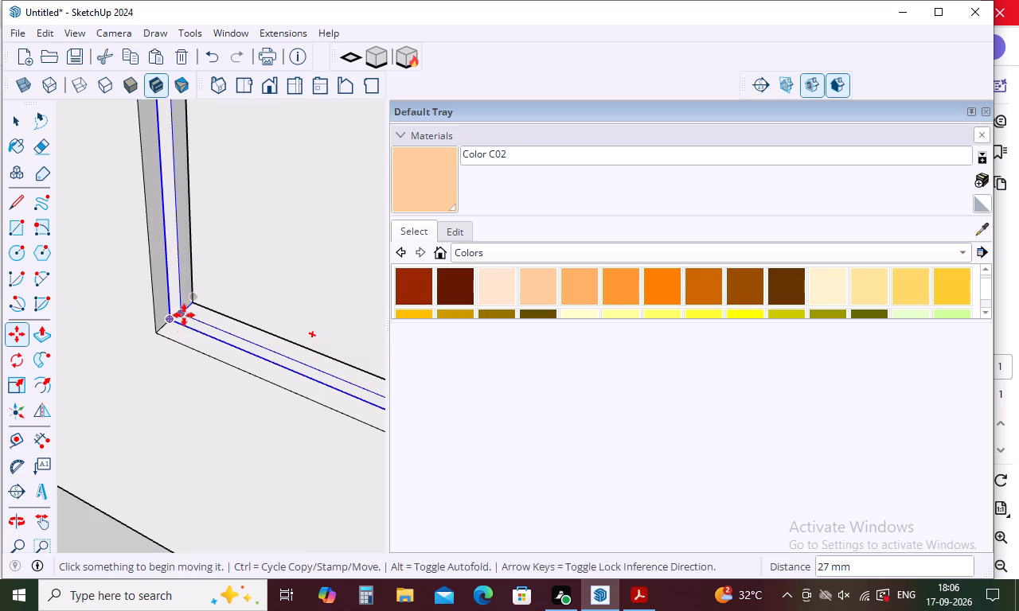
Move the small window's rear part about 24 mm by its lower corner toward the frame.
left_click(197, 301)
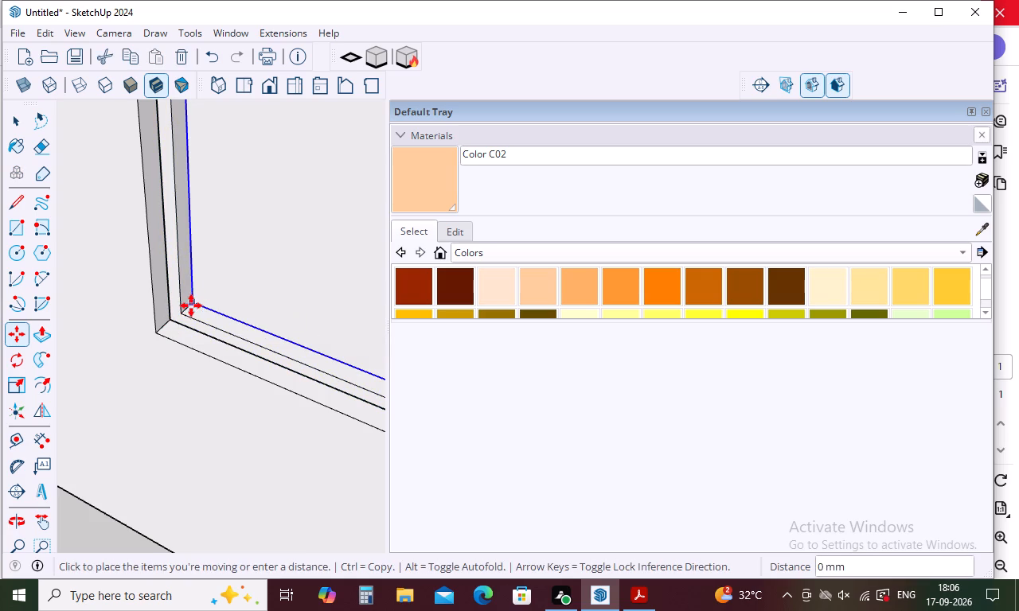
scroll(190, 308, "up", 8)
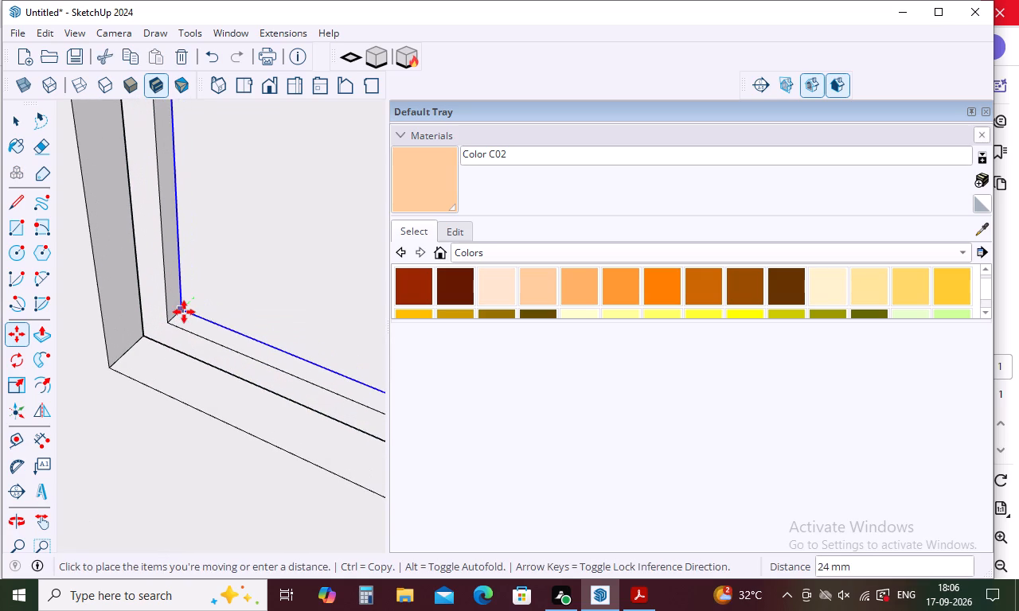
left_click(184, 312)
Paint the small window's frame with Color C07 from inside the room.
scroll(183, 290, "down", 10)
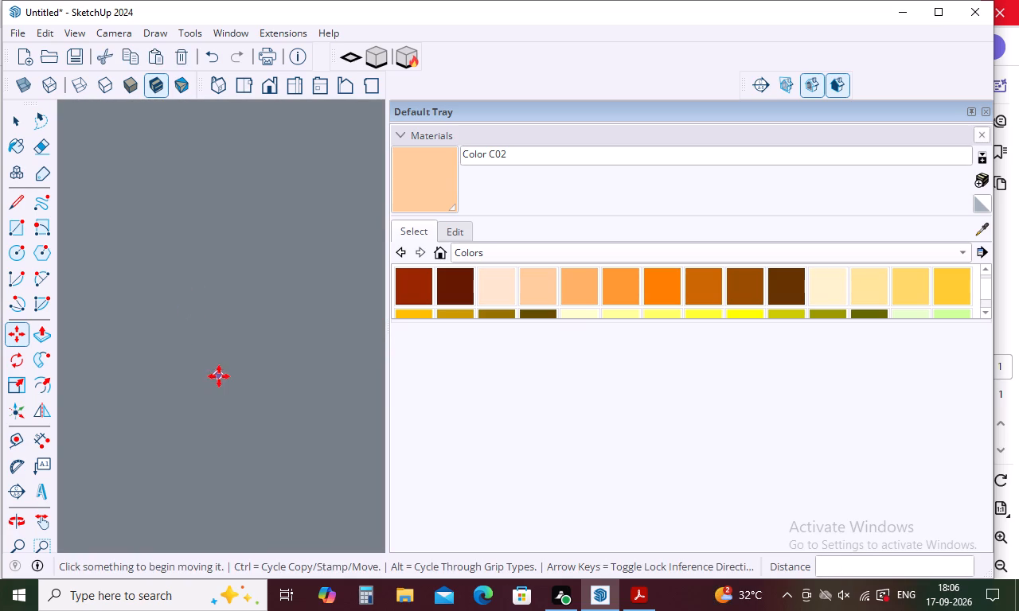
scroll(219, 376, "down", 20)
scroll(219, 376, "down", 19)
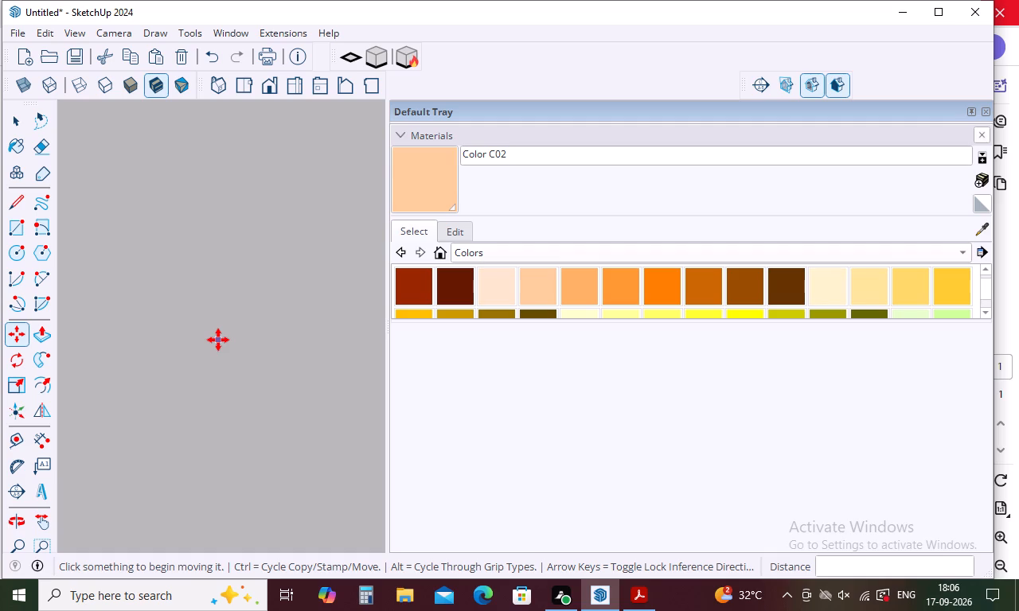
scroll(218, 340, "down", 20)
scroll(218, 340, "down", 7)
scroll(217, 342, "up", 1)
scroll(217, 342, "down", 13)
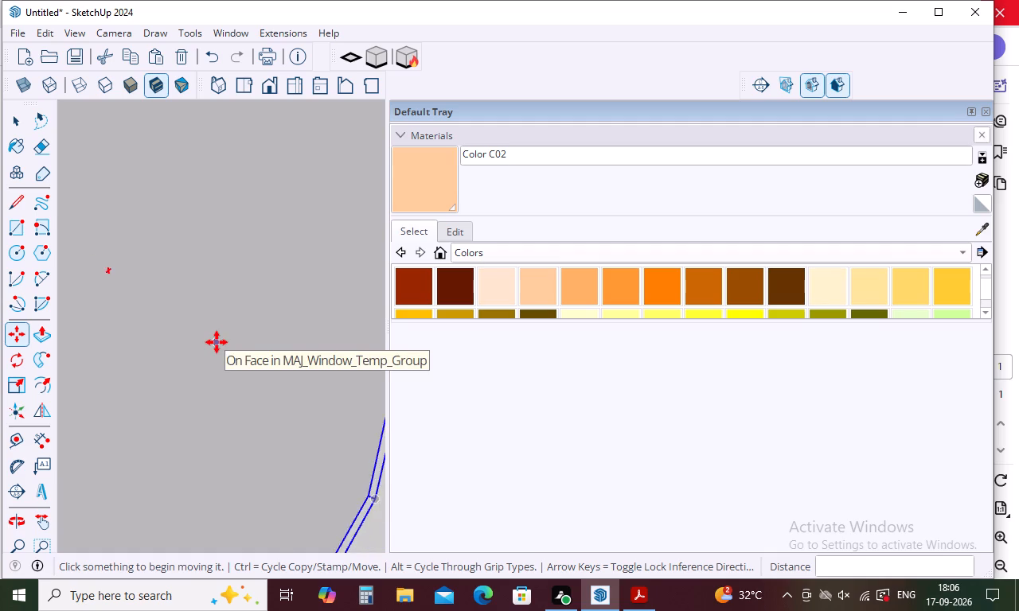
scroll(217, 342, "down", 17)
scroll(216, 343, "down", 12)
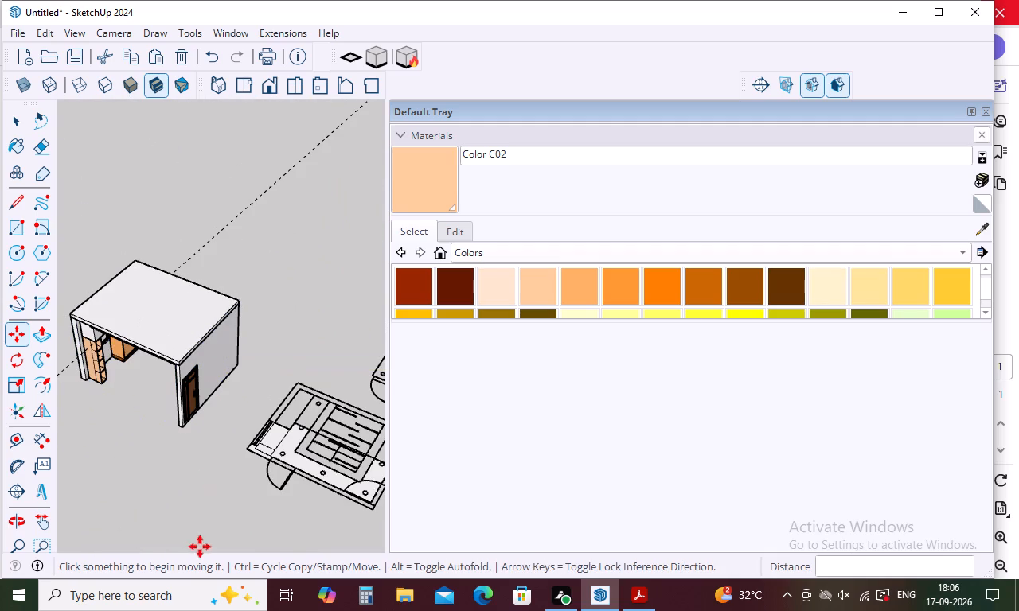
middle_click_drag(148, 435, 220, 403)
scroll(224, 381, "down", 4)
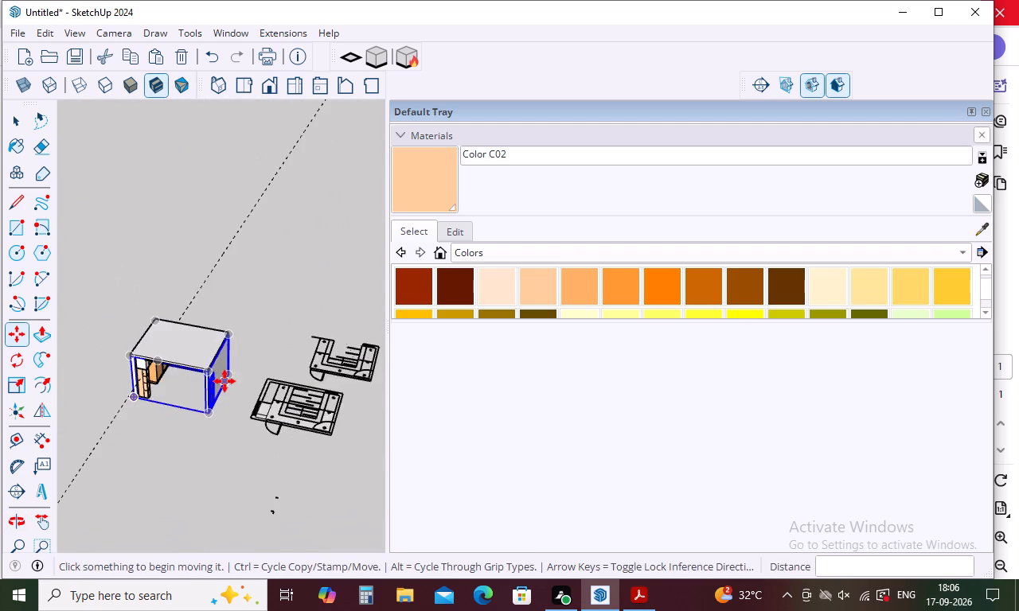
scroll(224, 381, "down", 5)
middle_click_drag(62, 468, 239, 486)
scroll(260, 393, "up", 5)
middle_click_drag(264, 413, 254, 362)
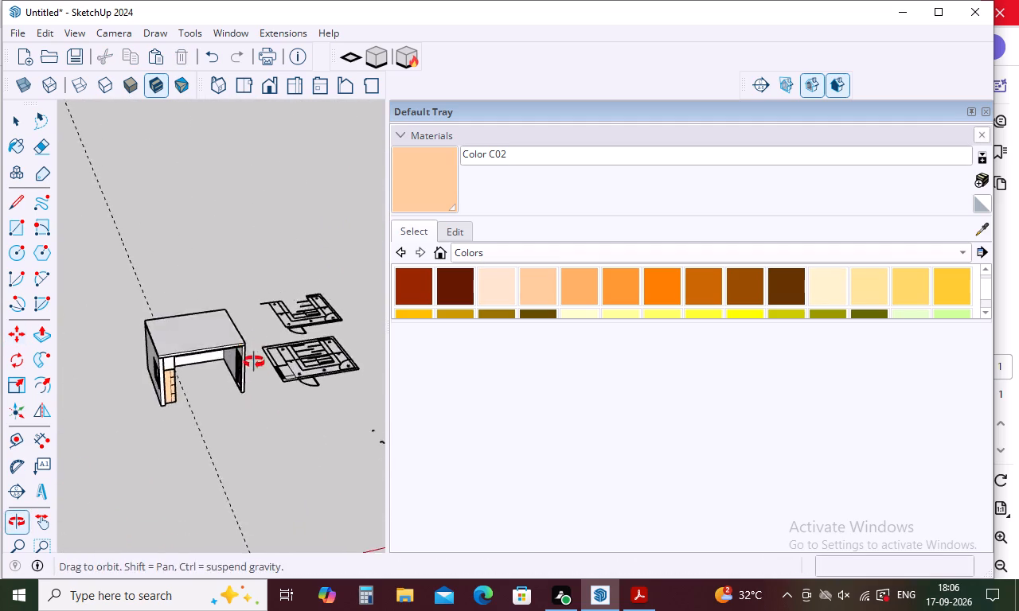
middle_click_drag(254, 362, 244, 321)
scroll(219, 332, "up", 10)
middle_click_drag(243, 395, 240, 269)
scroll(223, 239, "up", 6)
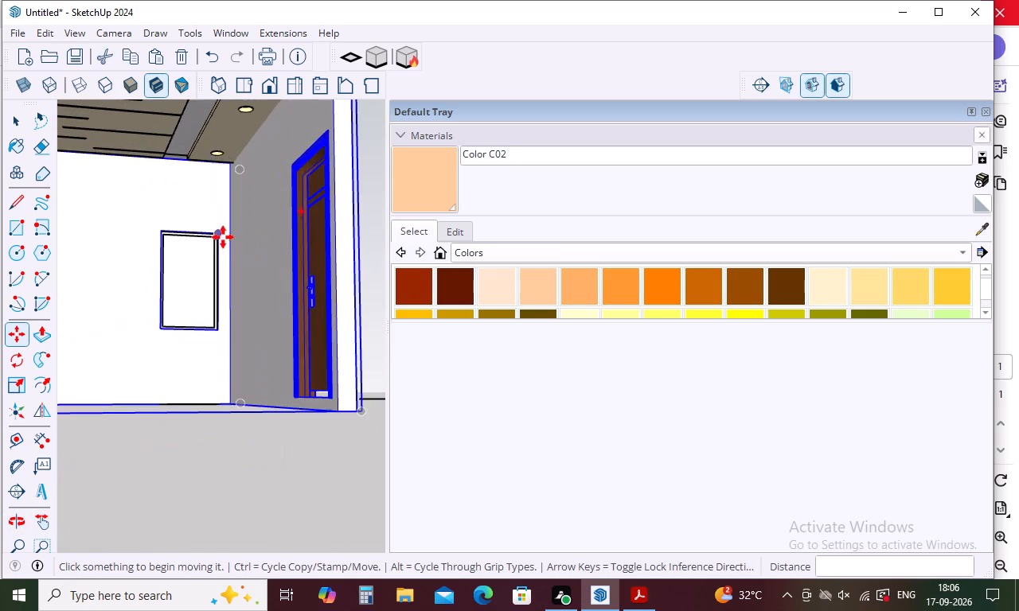
middle_click_drag(213, 270, 213, 327)
scroll(190, 274, "up", 5)
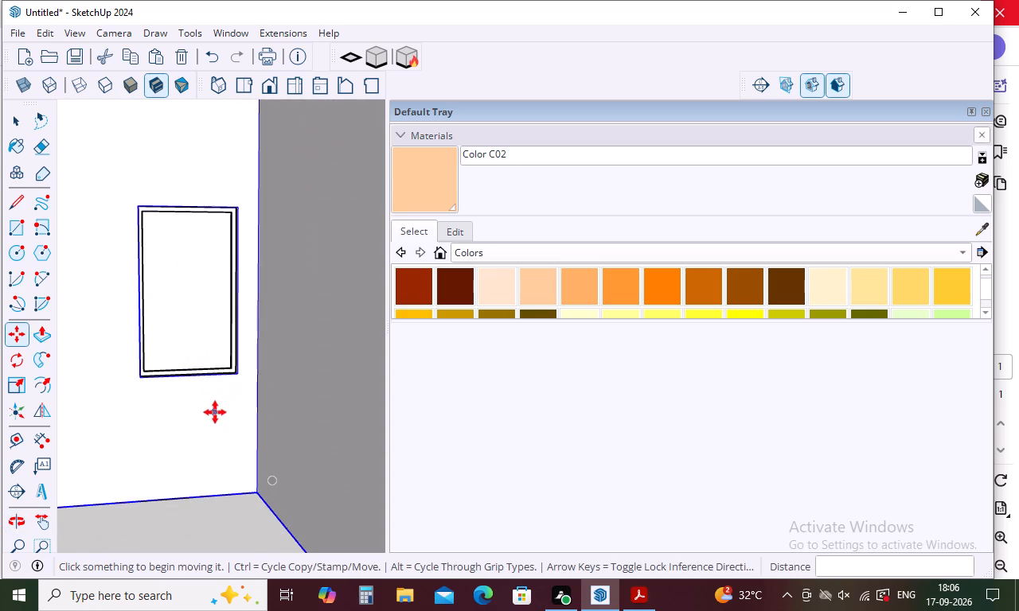
middle_click_drag(215, 412, 210, 490)
scroll(196, 325, "up", 4)
key("space")
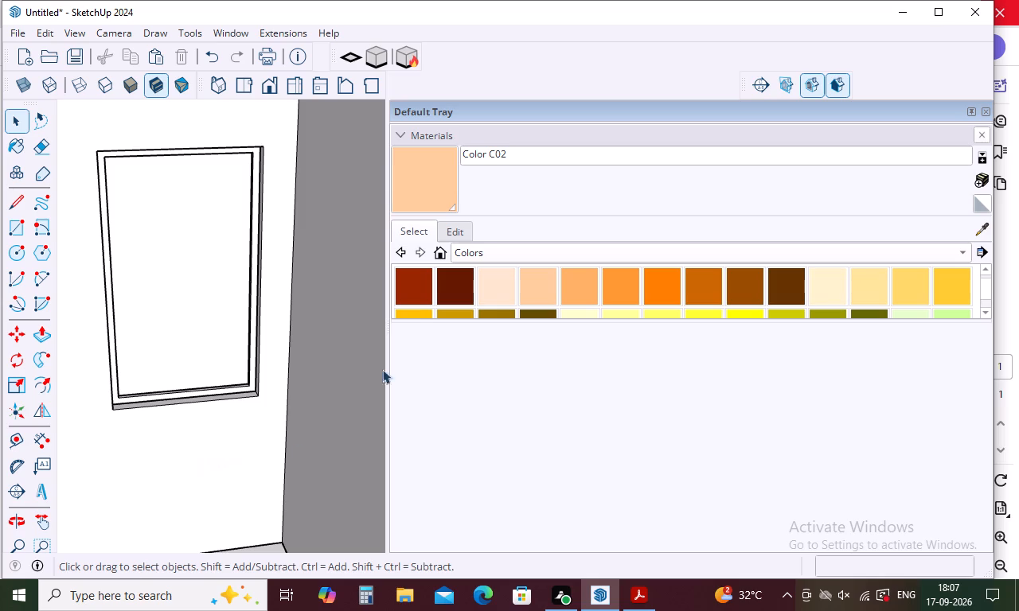
left_click(745, 280)
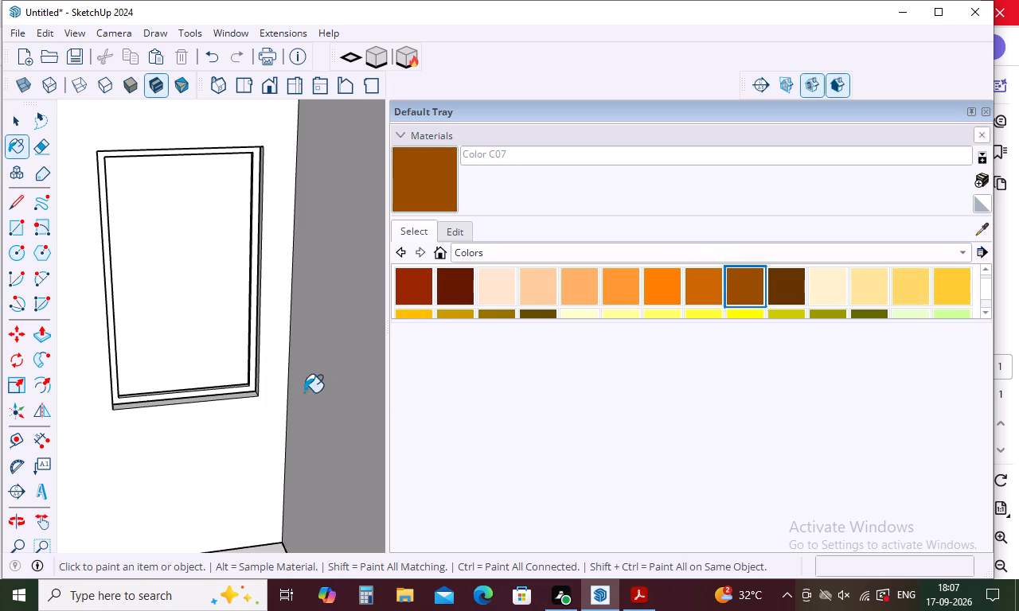
left_click(226, 388)
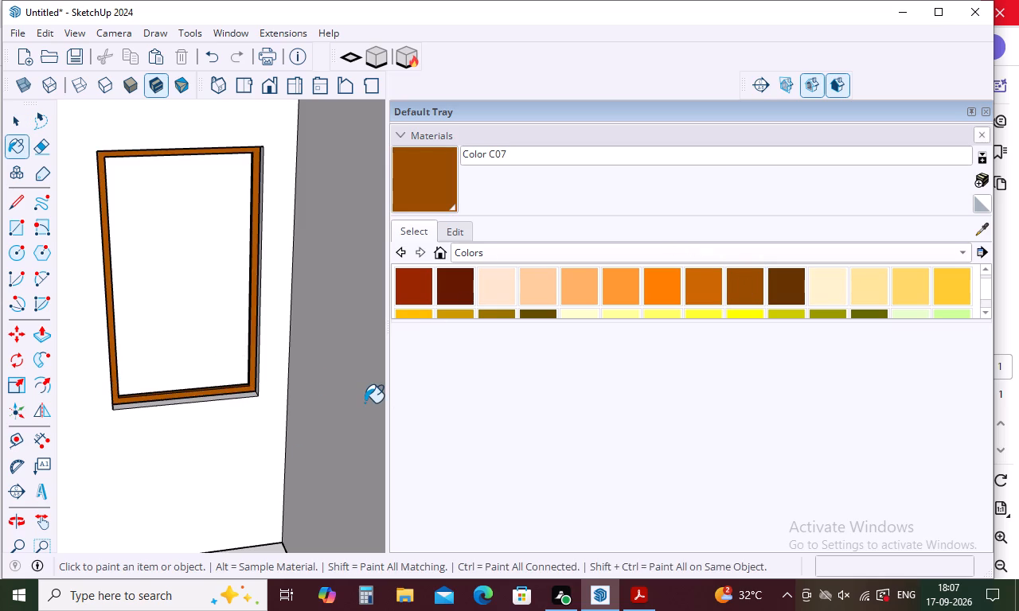
key("space")
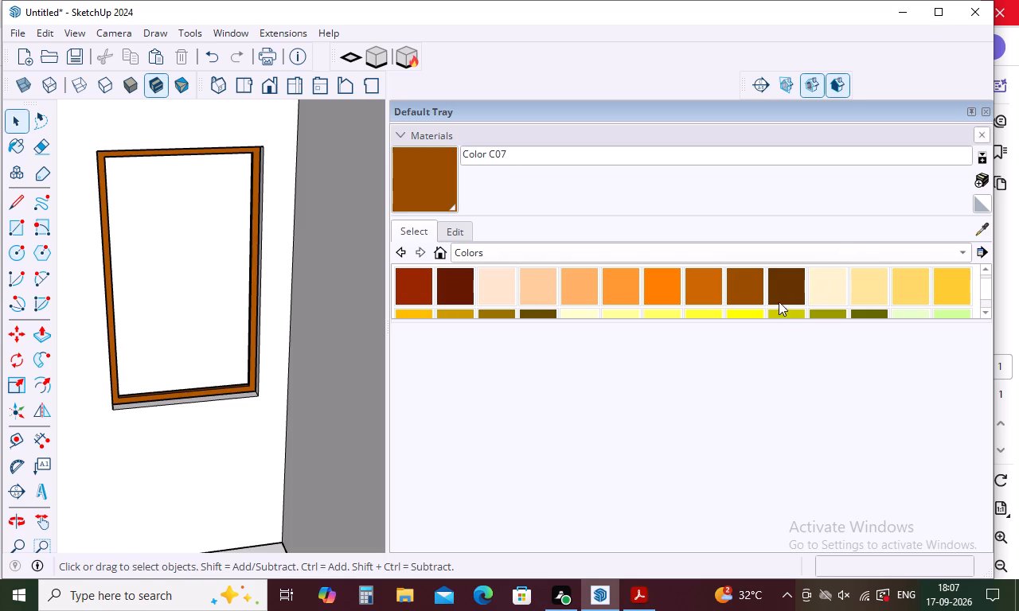
Paint the frame of the window between the open-shelf unit and the wardrobe with Color C07.
left_click(740, 287)
scroll(776, 227, "down", 9)
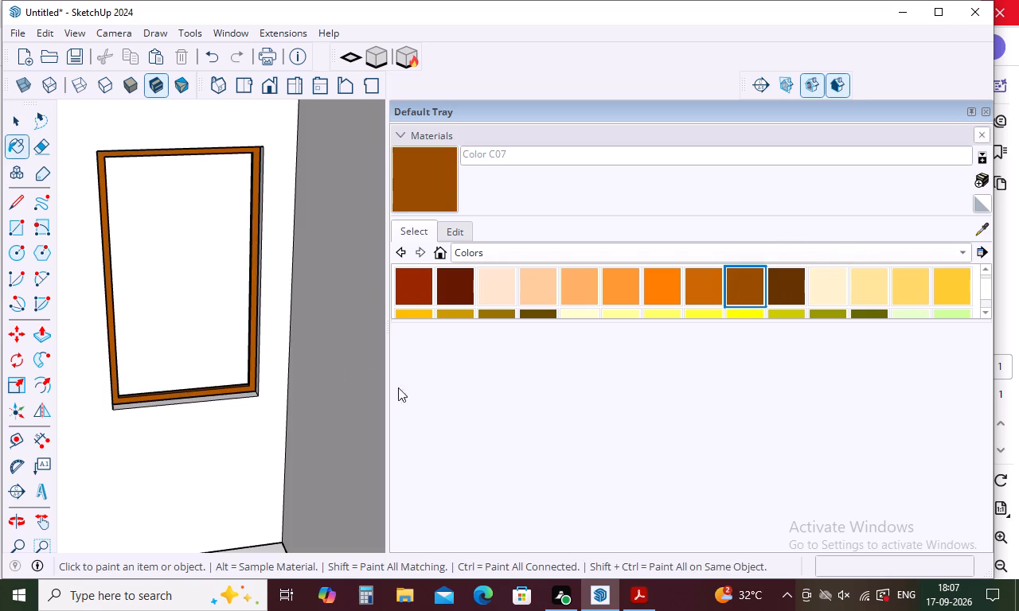
scroll(271, 370, "down", 19)
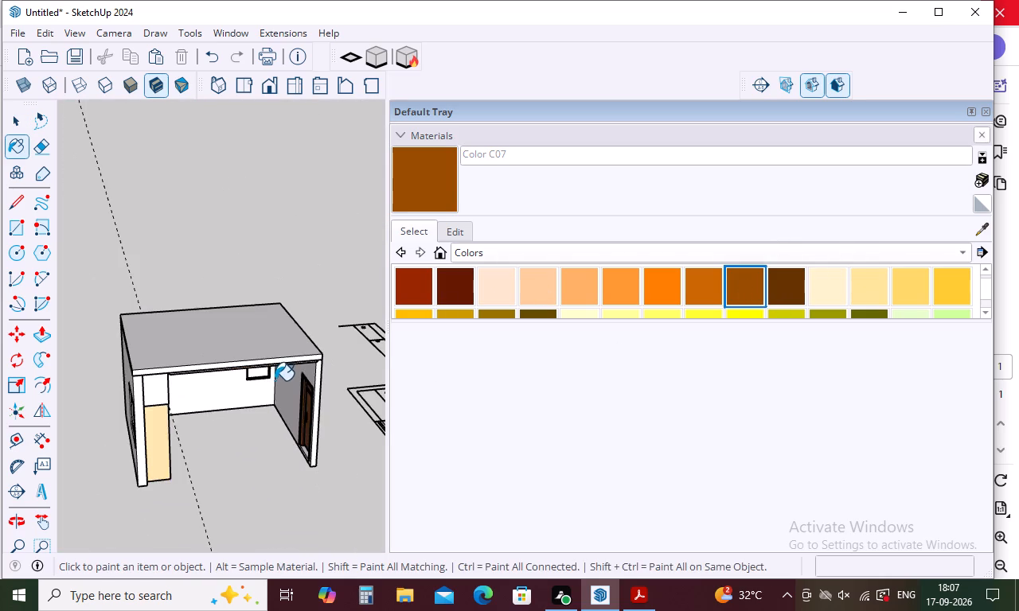
middle_click_drag(278, 399, 228, 389)
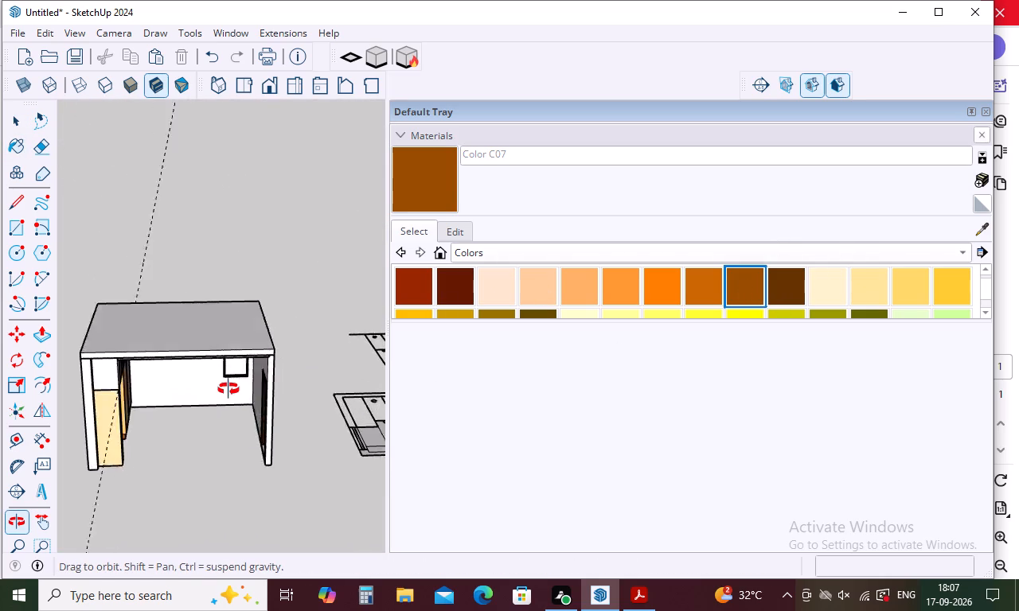
middle_click_drag(228, 389, 205, 353)
scroll(179, 368, "down", 5)
middle_click_drag(174, 370, 173, 372)
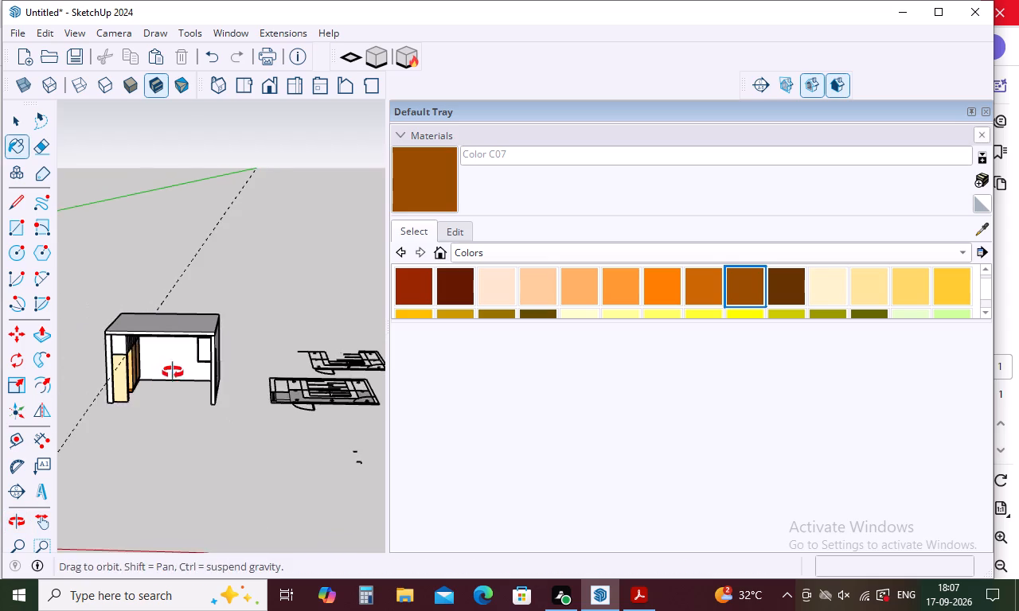
middle_click_drag(173, 372, 115, 391)
scroll(111, 364, "up", 5)
middle_click_drag(158, 385, 123, 402)
scroll(146, 356, "up", 7)
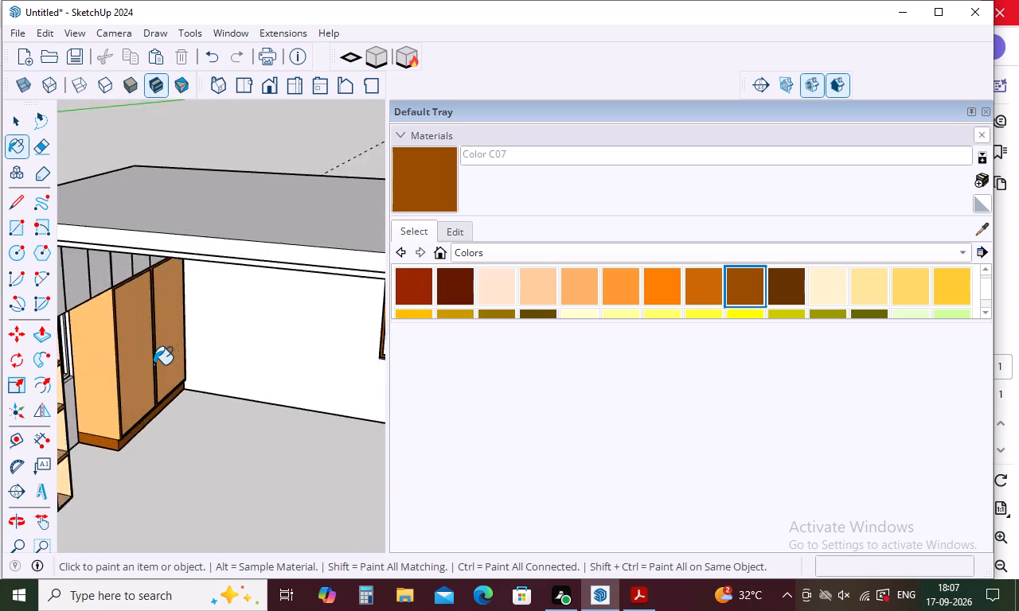
scroll(154, 364, "up", 2)
middle_click_drag(157, 364, 105, 376)
scroll(123, 350, "down", 5)
scroll(52, 363, "up", 5)
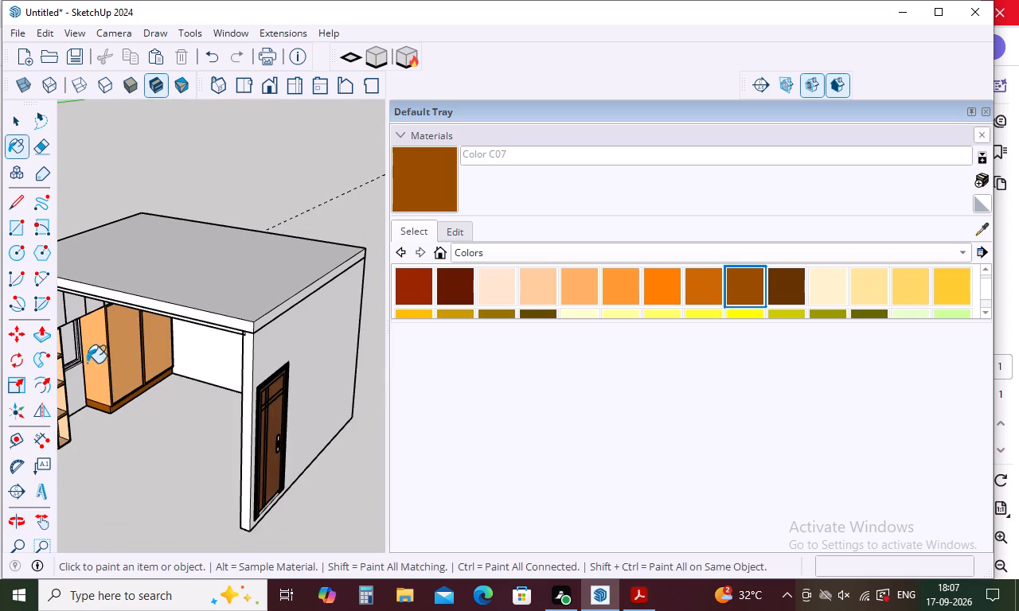
scroll(84, 356, "up", 8)
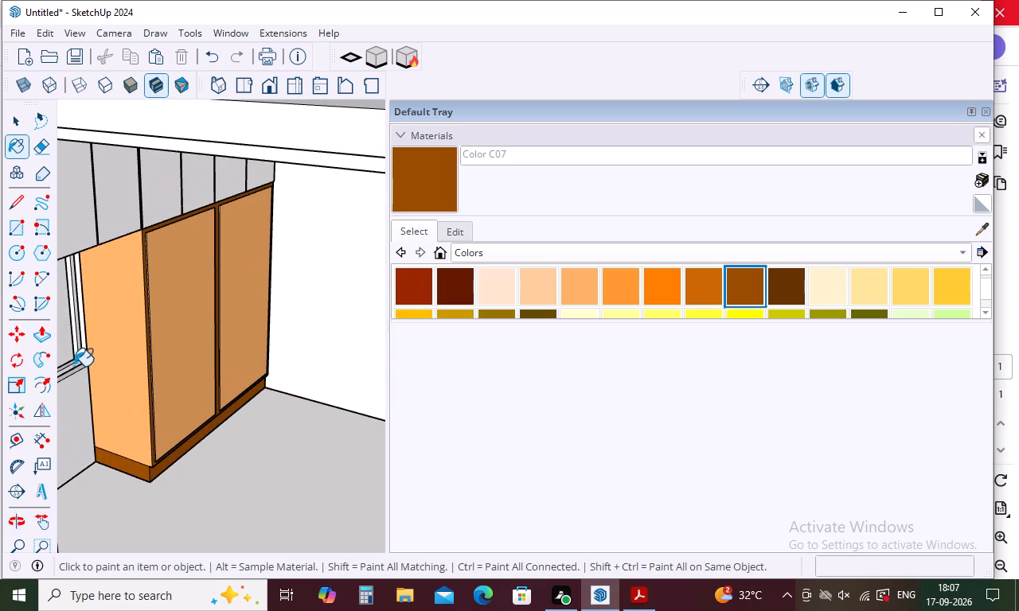
left_click(68, 364)
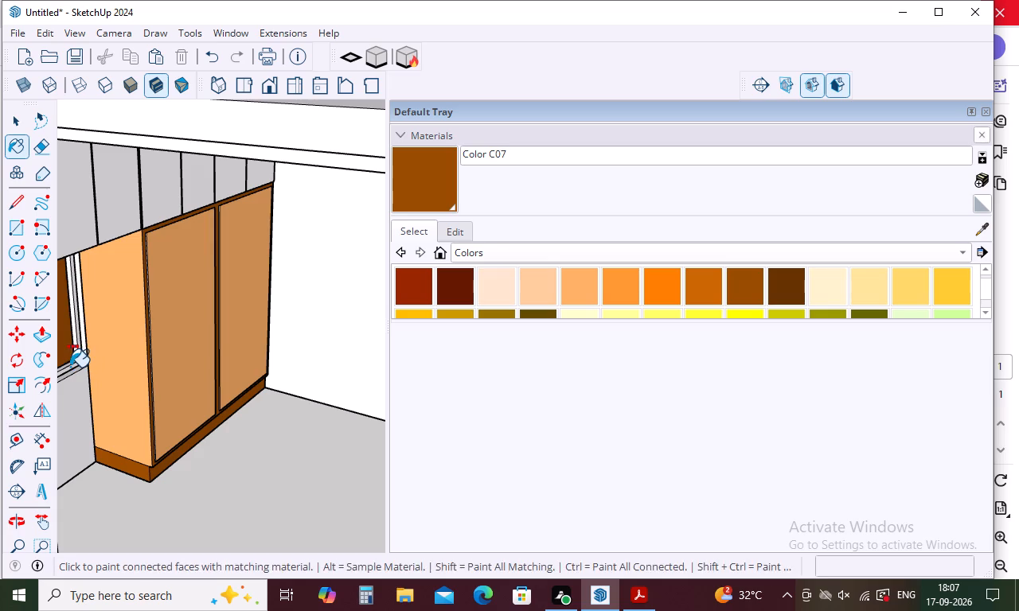
key("ctrl+z")
left_click(73, 365)
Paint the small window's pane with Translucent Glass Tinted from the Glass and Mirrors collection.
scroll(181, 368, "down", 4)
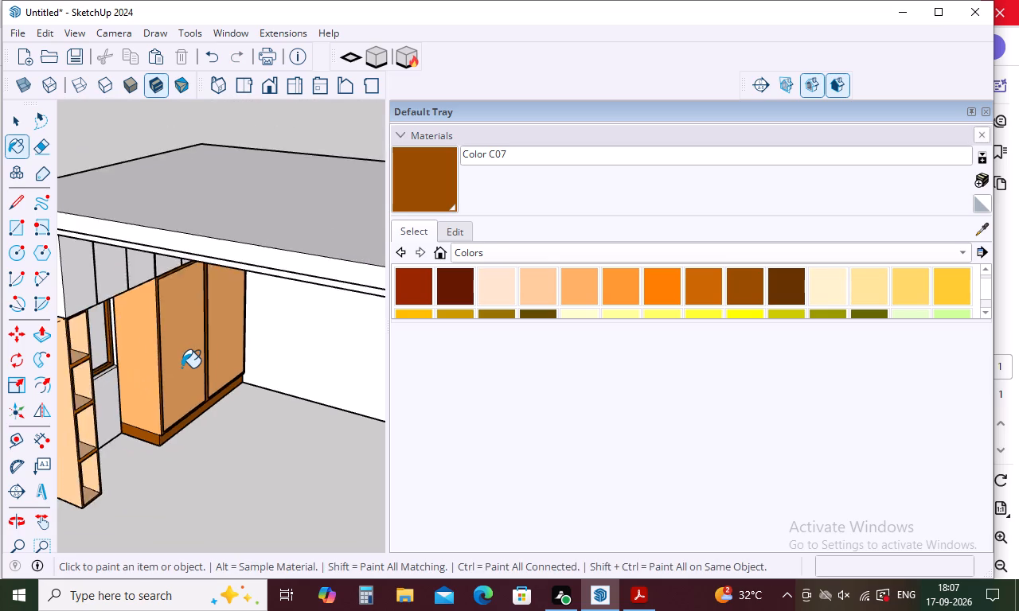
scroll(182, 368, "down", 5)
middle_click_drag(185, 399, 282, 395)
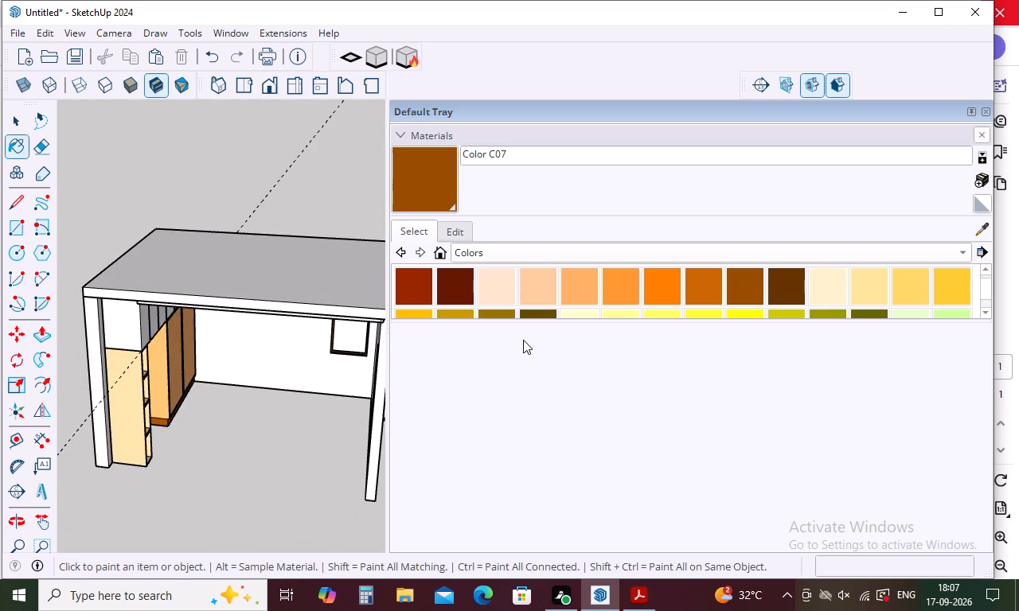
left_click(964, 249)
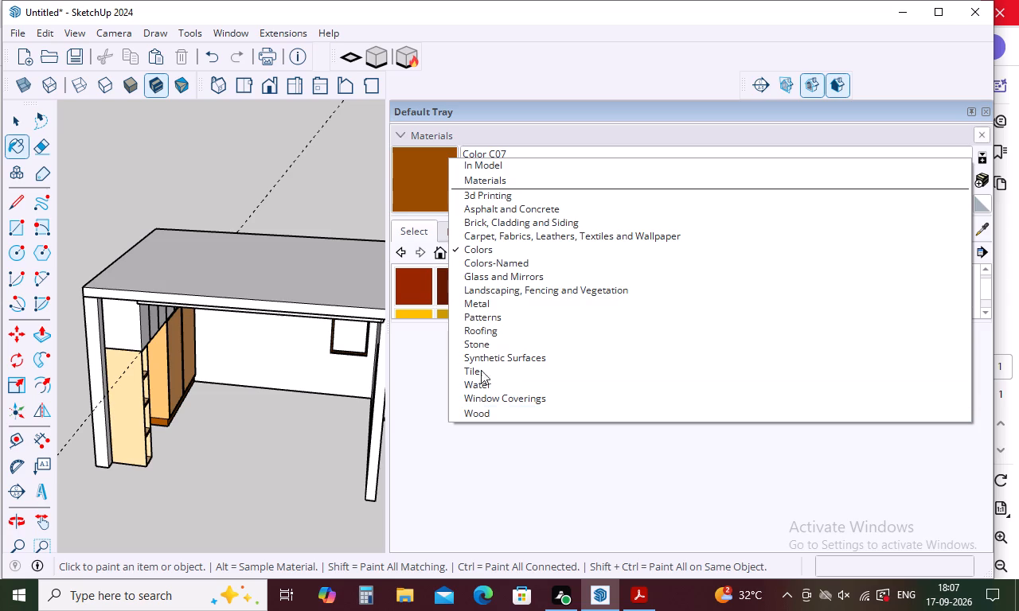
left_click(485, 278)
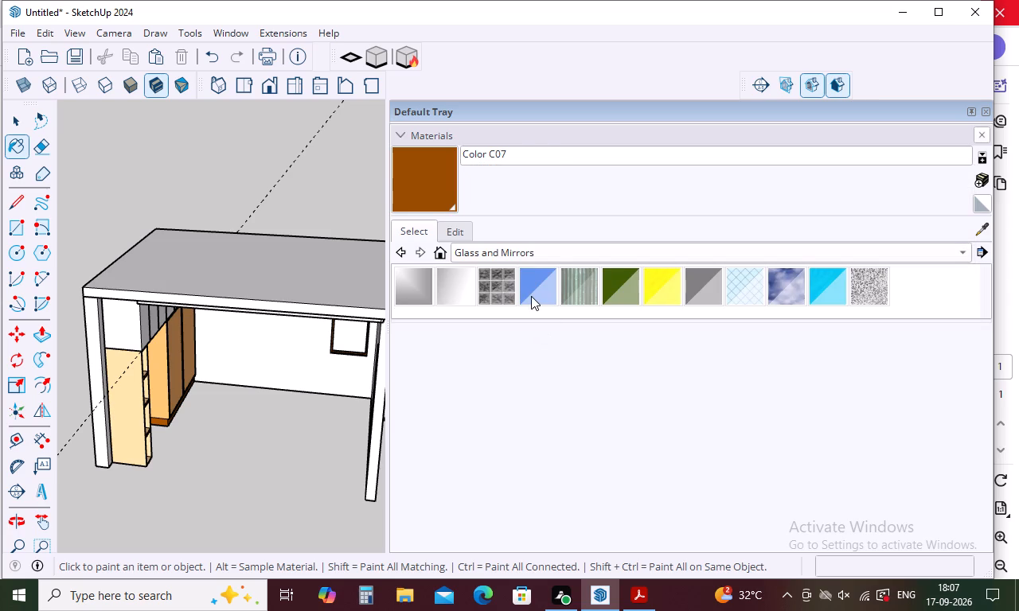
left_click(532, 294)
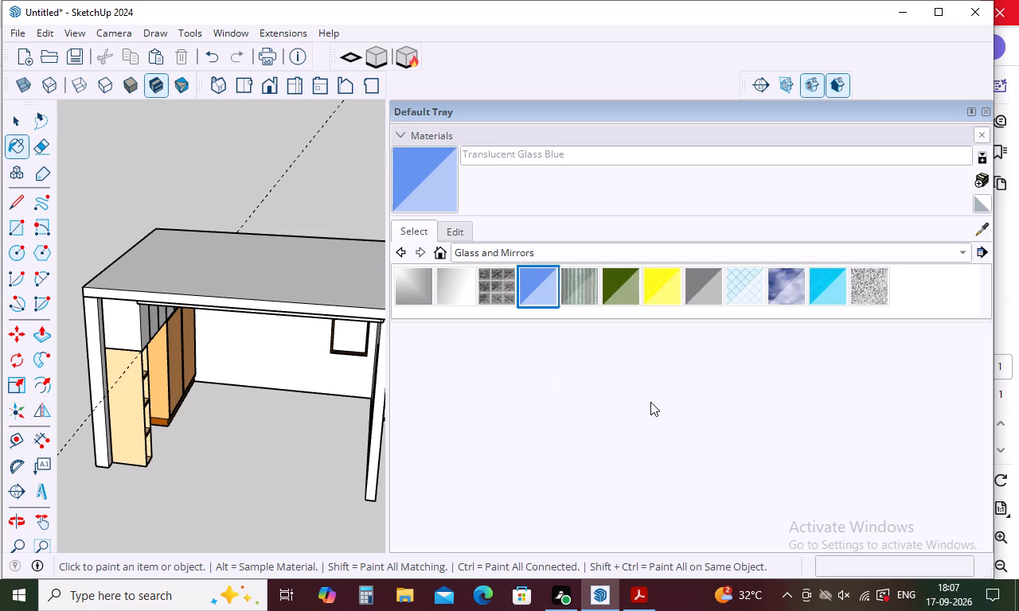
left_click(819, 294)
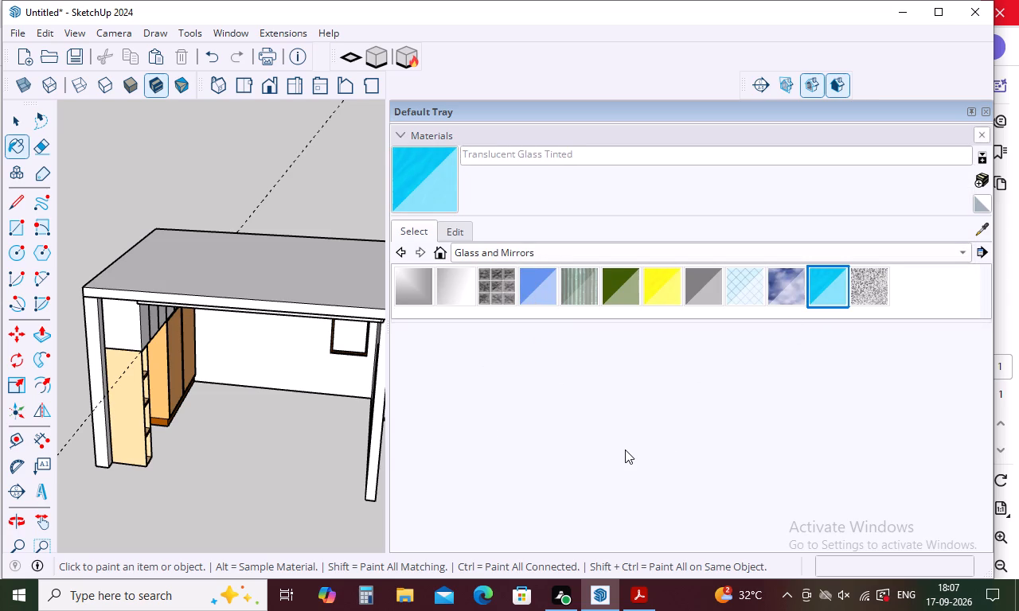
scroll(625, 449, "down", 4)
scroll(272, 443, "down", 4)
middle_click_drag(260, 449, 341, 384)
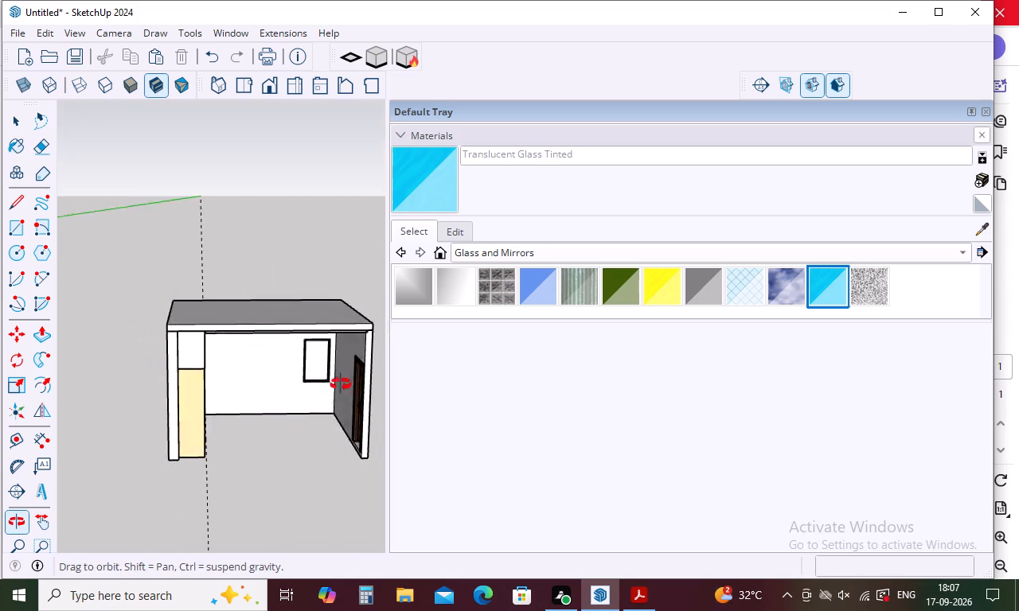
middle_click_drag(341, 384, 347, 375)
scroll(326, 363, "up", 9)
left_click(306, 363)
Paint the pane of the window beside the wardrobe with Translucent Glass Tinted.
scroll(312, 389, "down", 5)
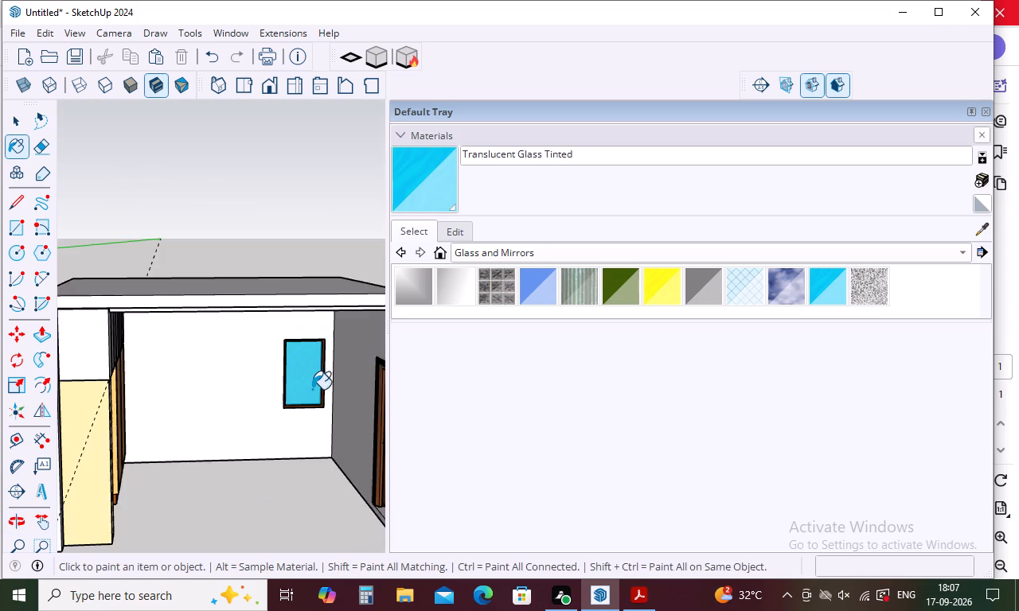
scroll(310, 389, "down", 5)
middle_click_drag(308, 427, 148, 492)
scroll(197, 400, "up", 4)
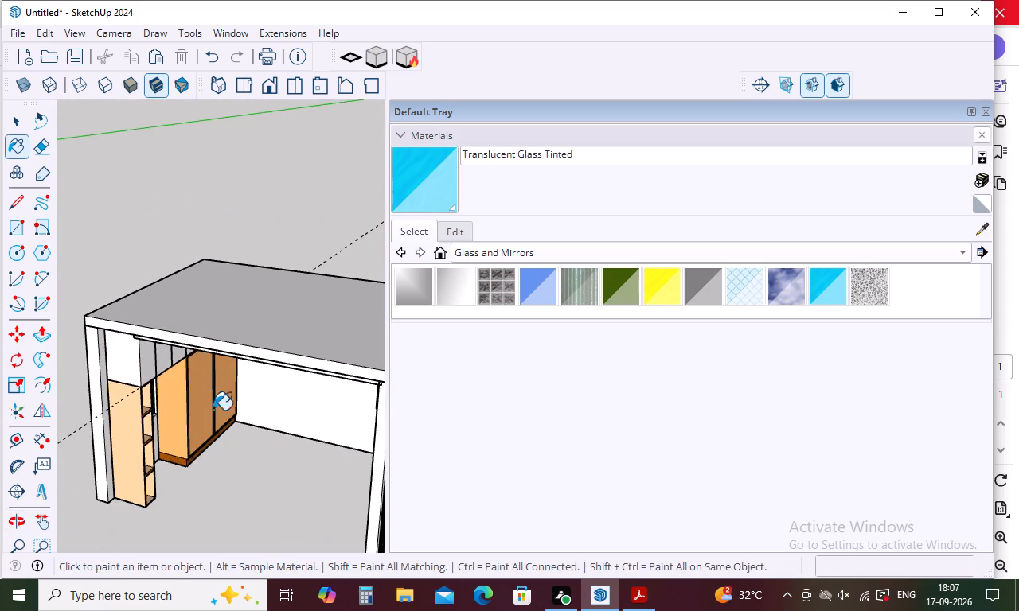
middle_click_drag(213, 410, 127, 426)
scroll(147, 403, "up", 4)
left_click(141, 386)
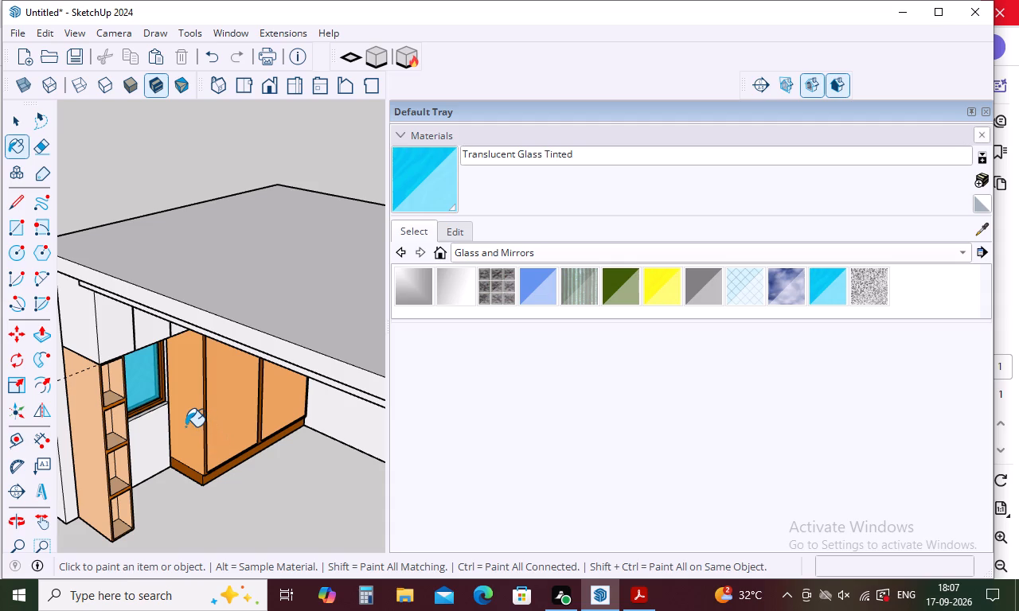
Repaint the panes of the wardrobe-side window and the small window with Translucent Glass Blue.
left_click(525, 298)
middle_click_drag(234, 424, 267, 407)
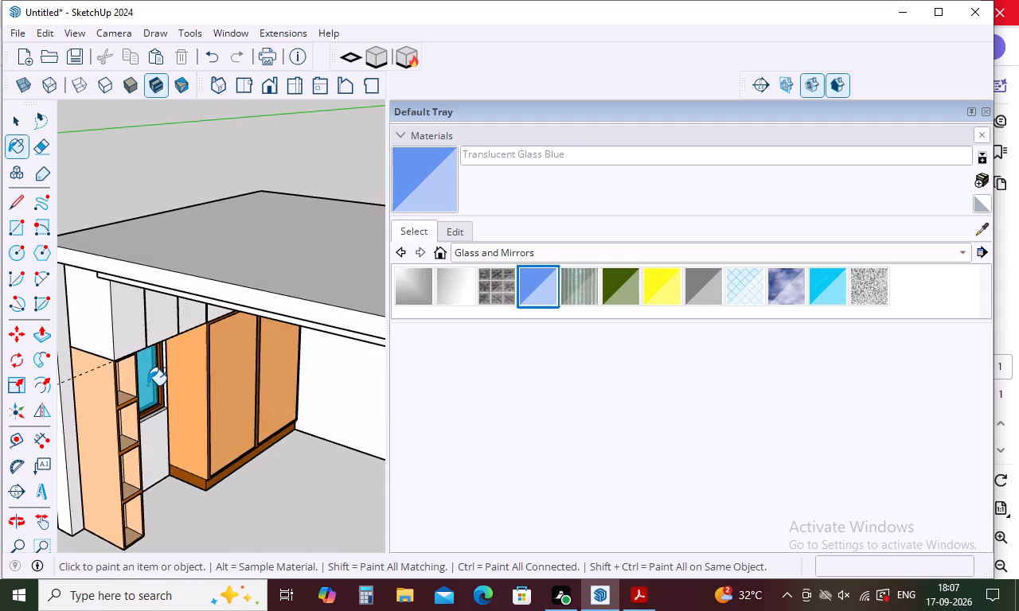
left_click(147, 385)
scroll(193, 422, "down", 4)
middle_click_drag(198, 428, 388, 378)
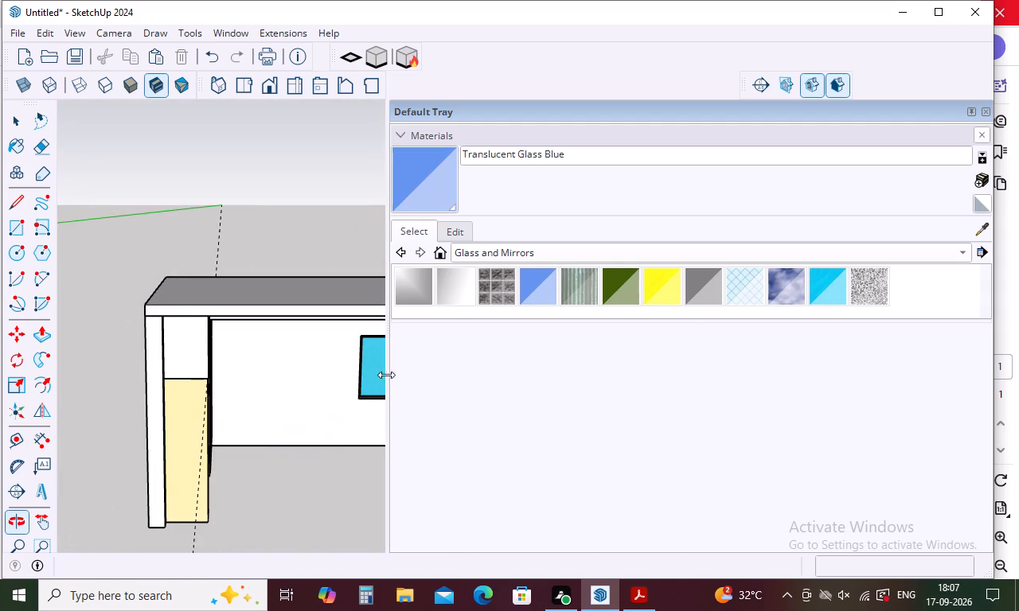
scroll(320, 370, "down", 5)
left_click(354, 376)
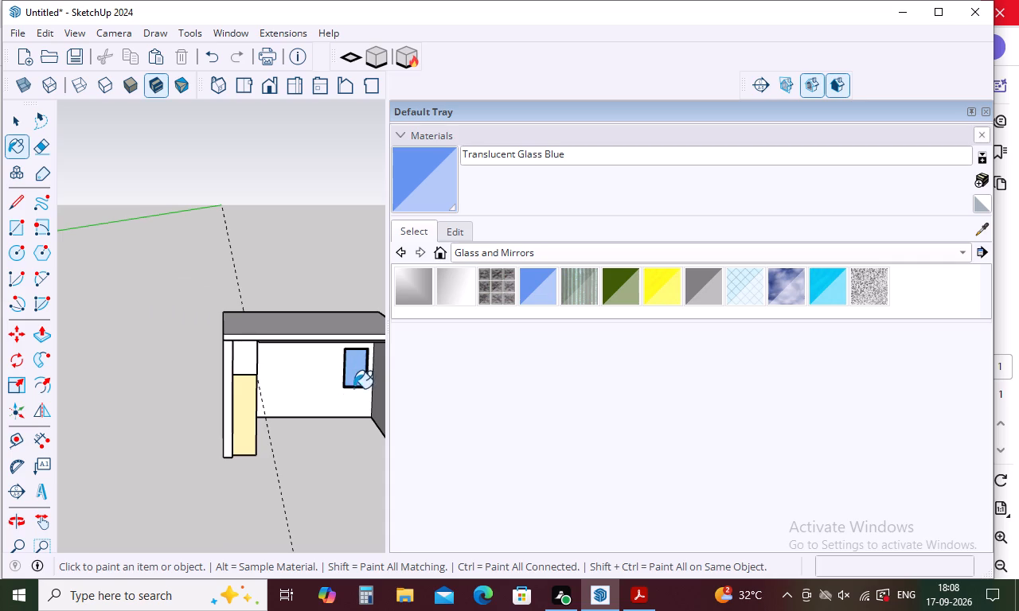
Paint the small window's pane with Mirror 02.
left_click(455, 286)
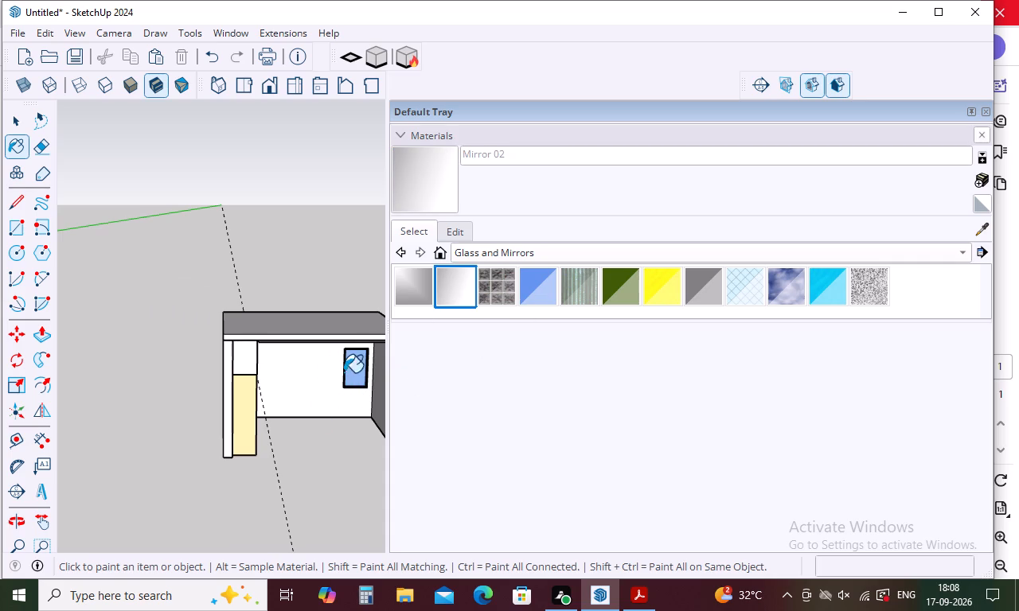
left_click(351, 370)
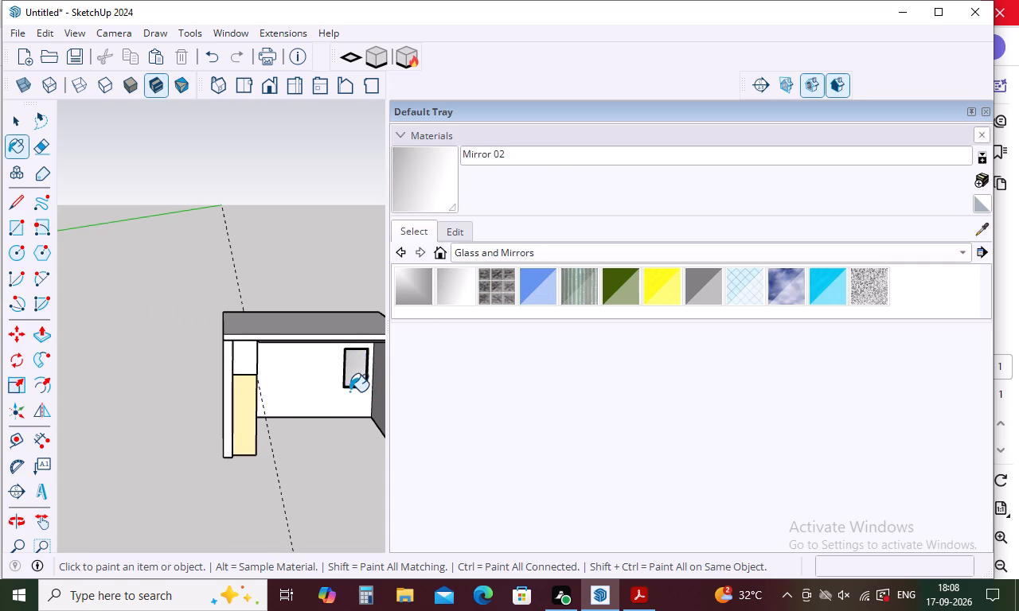
Paint the panes of the small window and the wardrobe-side window with Translucent Glass Sky Reflection from Glass and Mirrors.
scroll(349, 391, "up", 5)
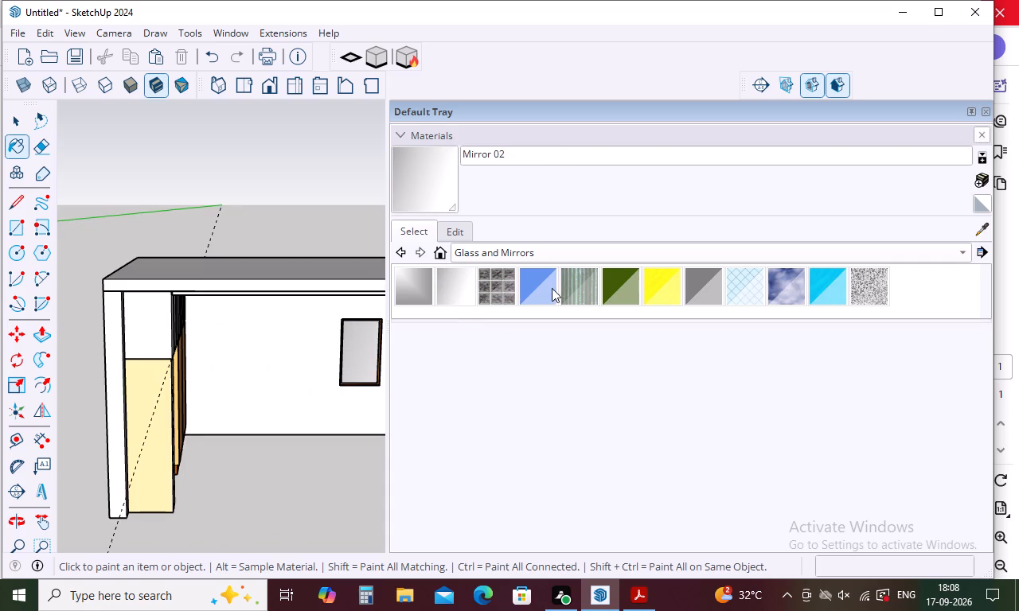
left_click(554, 288)
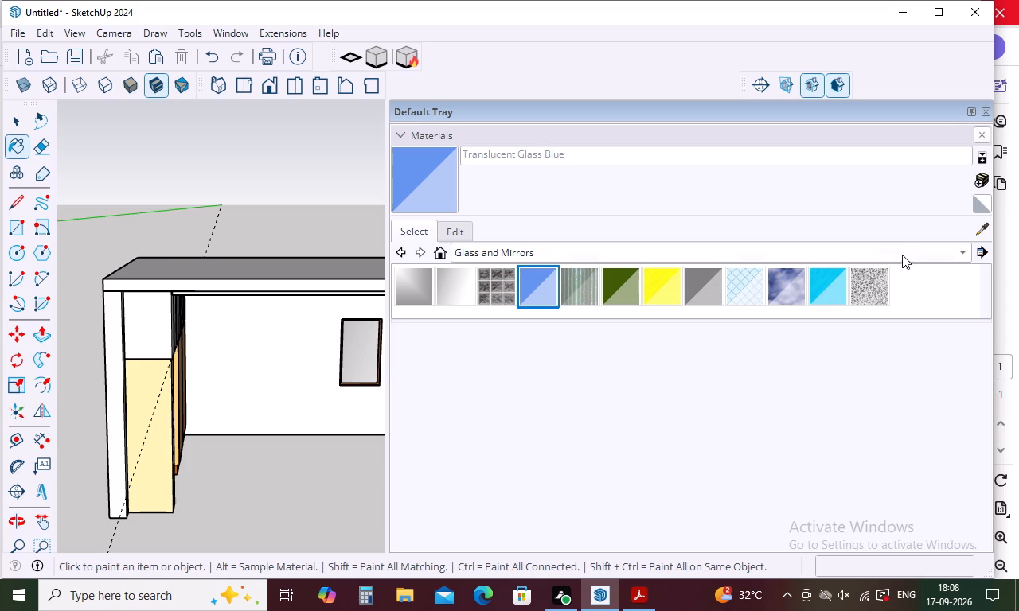
left_click(792, 298)
left_click(365, 348)
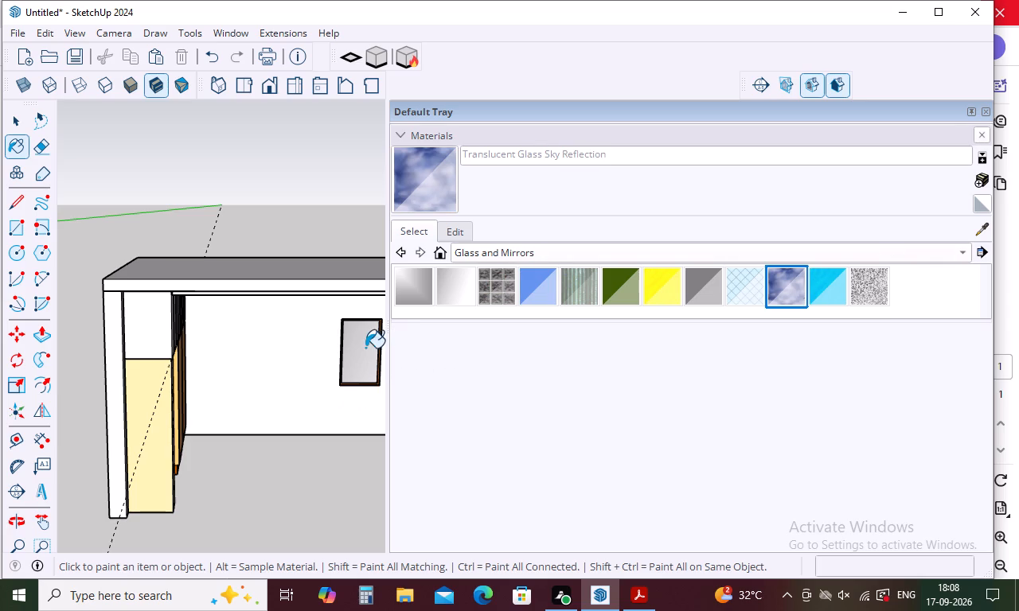
scroll(338, 387, "down", 4)
middle_click_drag(337, 399, 173, 425)
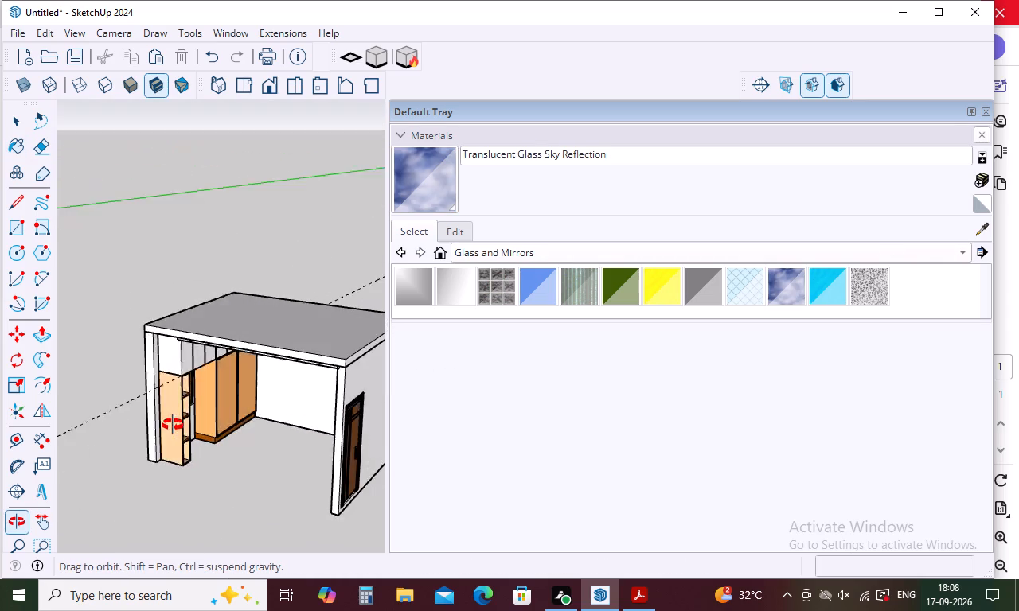
middle_click_drag(173, 425, 84, 392)
left_click(174, 382)
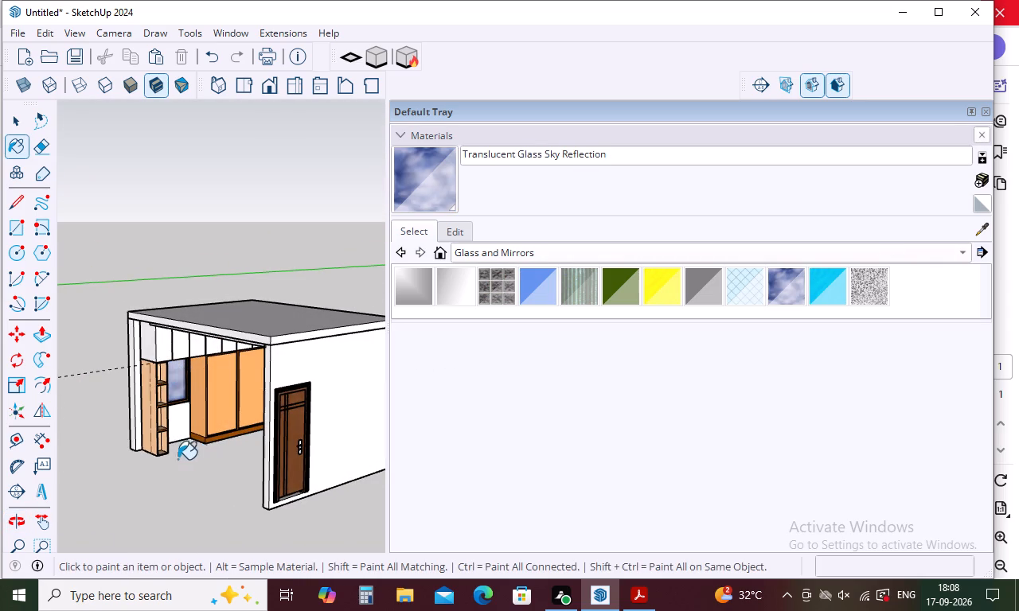
Paint the room's walls with Translucent Glass Sky Reflection.
scroll(170, 456, "down", 5)
middle_click_drag(170, 459, 426, 391)
scroll(408, 398, "down", 4)
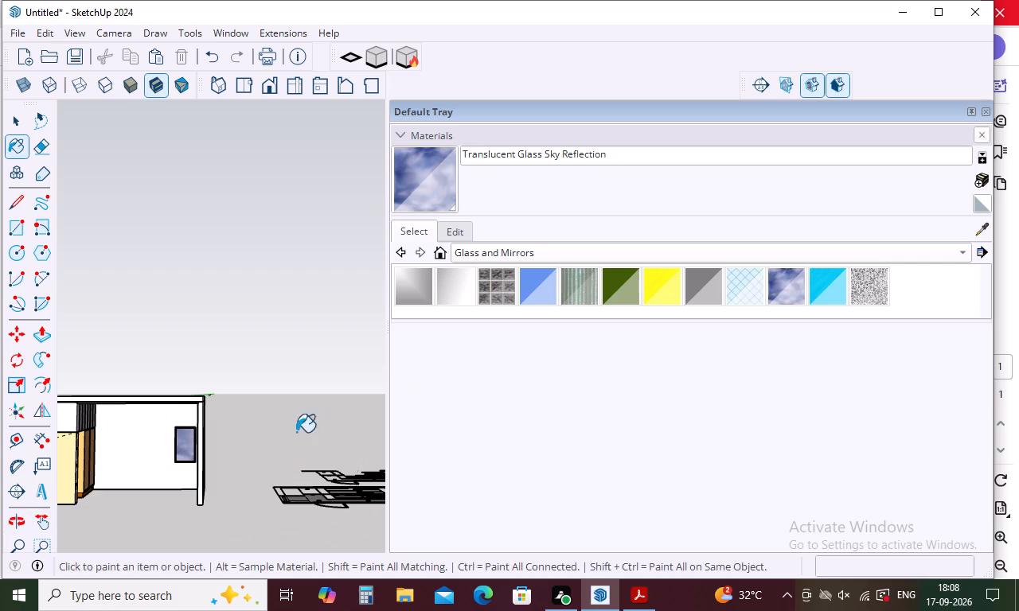
scroll(238, 430, "down", 4)
scroll(79, 452, "up", 8)
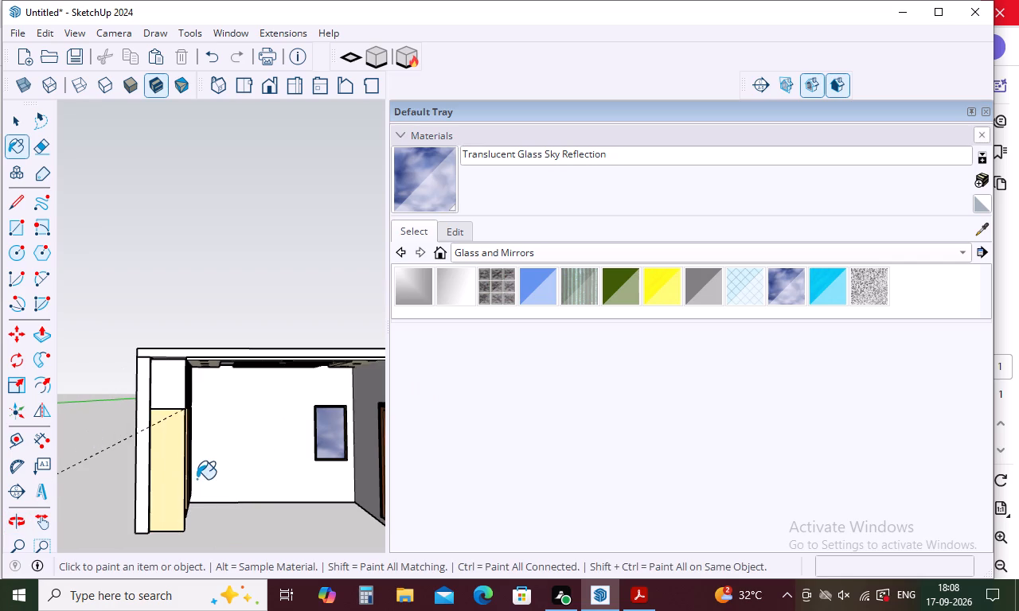
scroll(193, 475, "down", 2)
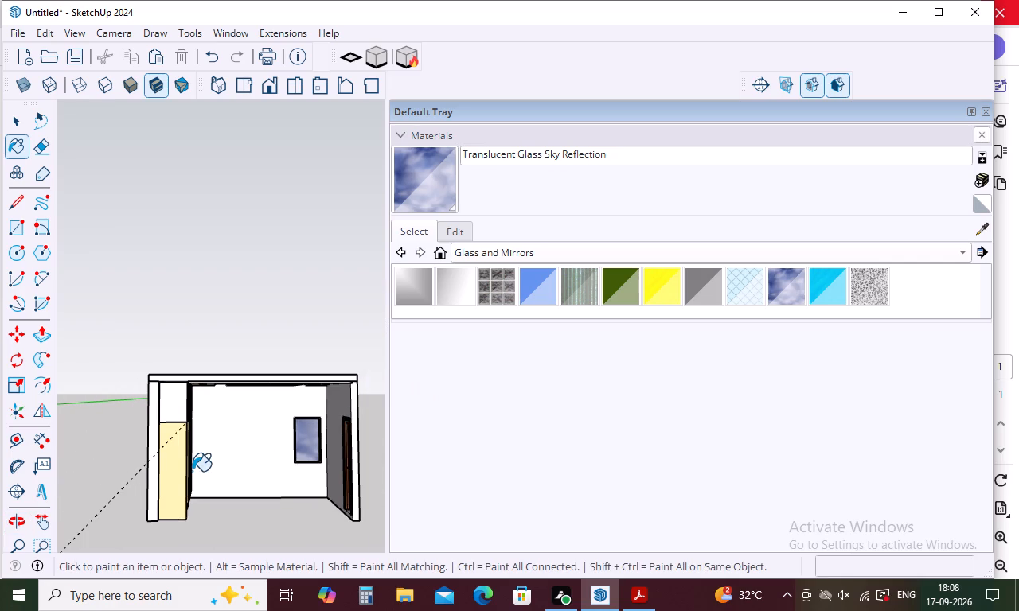
key("Escape")
left_click(962, 253)
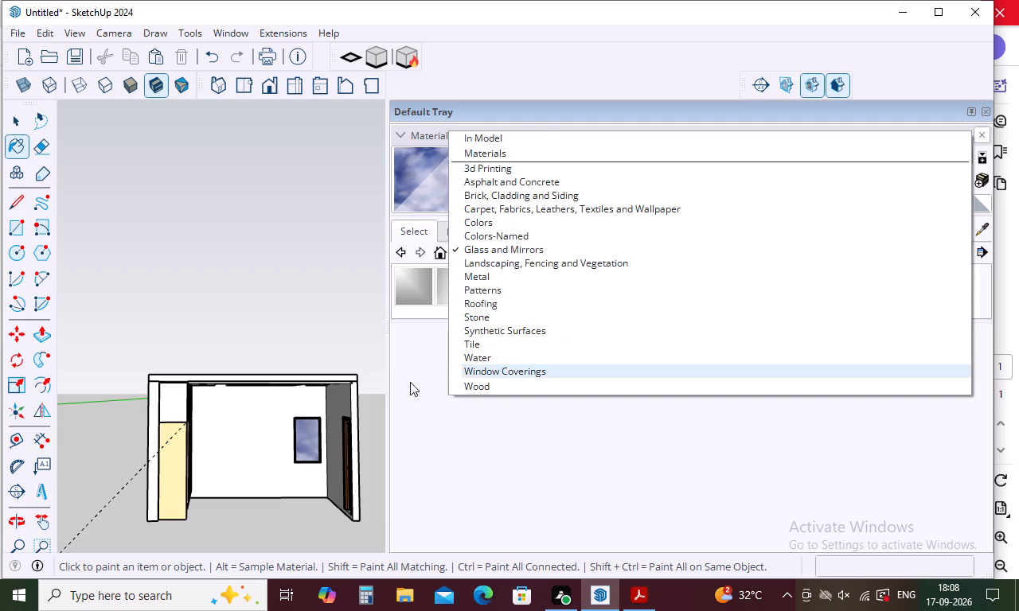
double_click(250, 459)
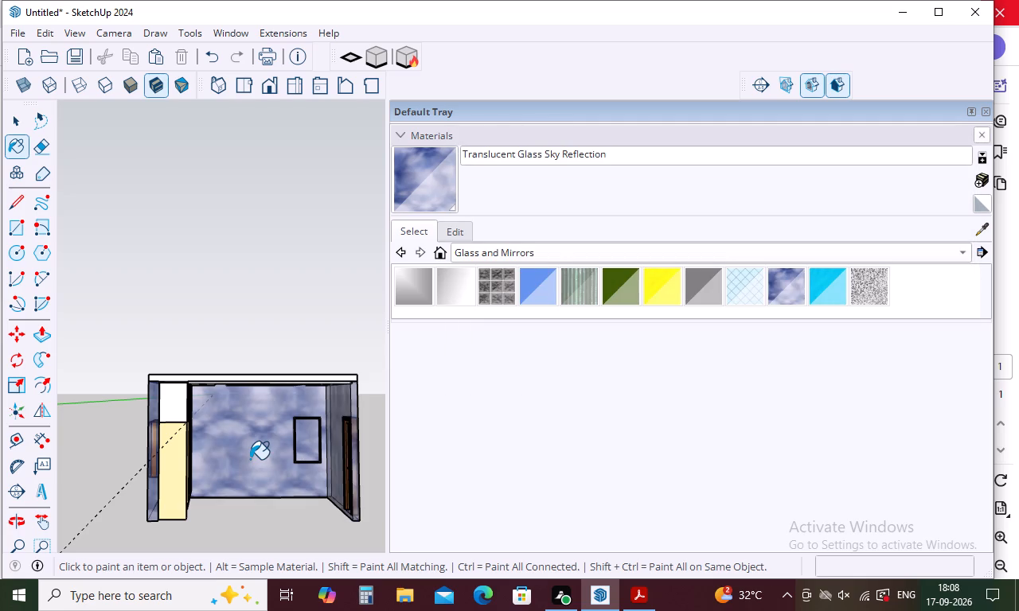
Undo the walls' Translucent Glass Sky Reflection paint and open the room's wall group for editing.
key("ctrl+z")
key("space")
double_click(254, 445)
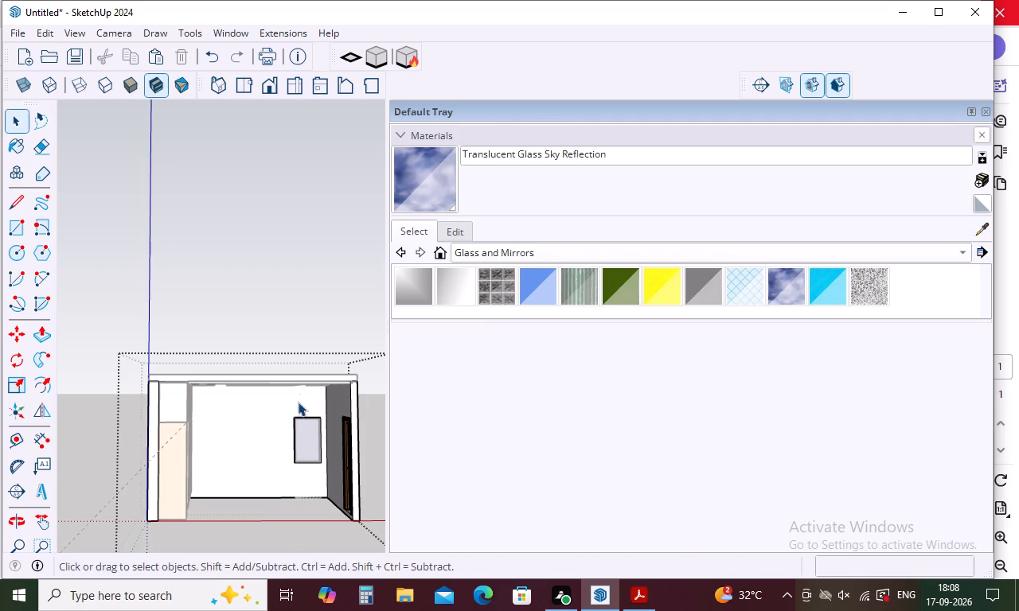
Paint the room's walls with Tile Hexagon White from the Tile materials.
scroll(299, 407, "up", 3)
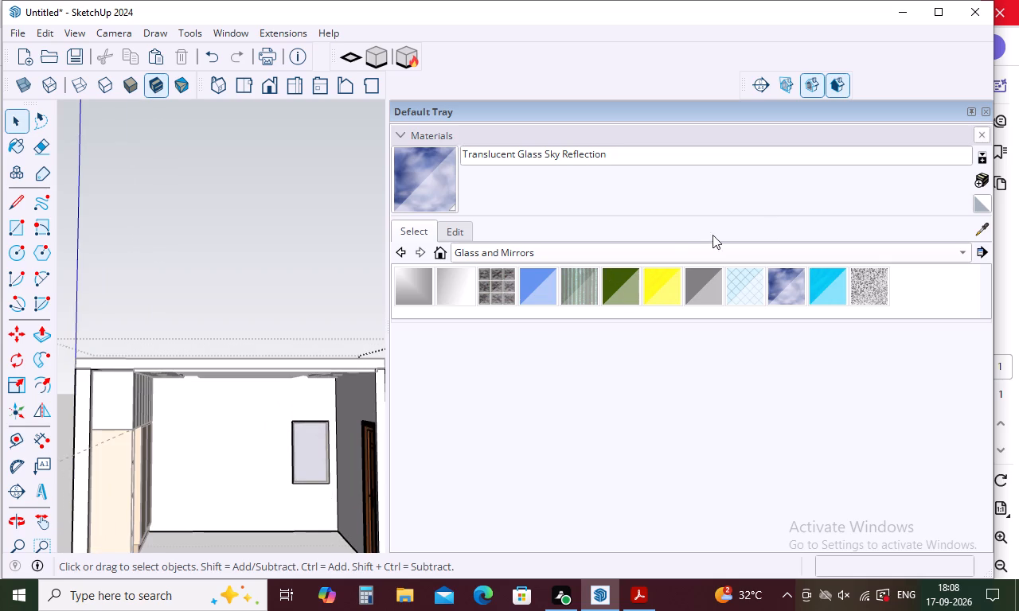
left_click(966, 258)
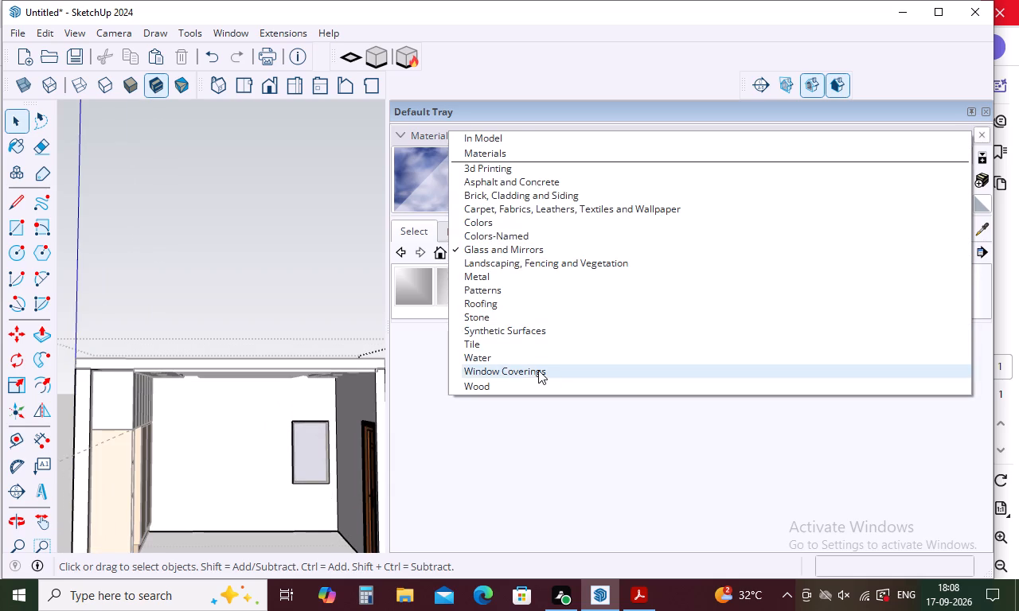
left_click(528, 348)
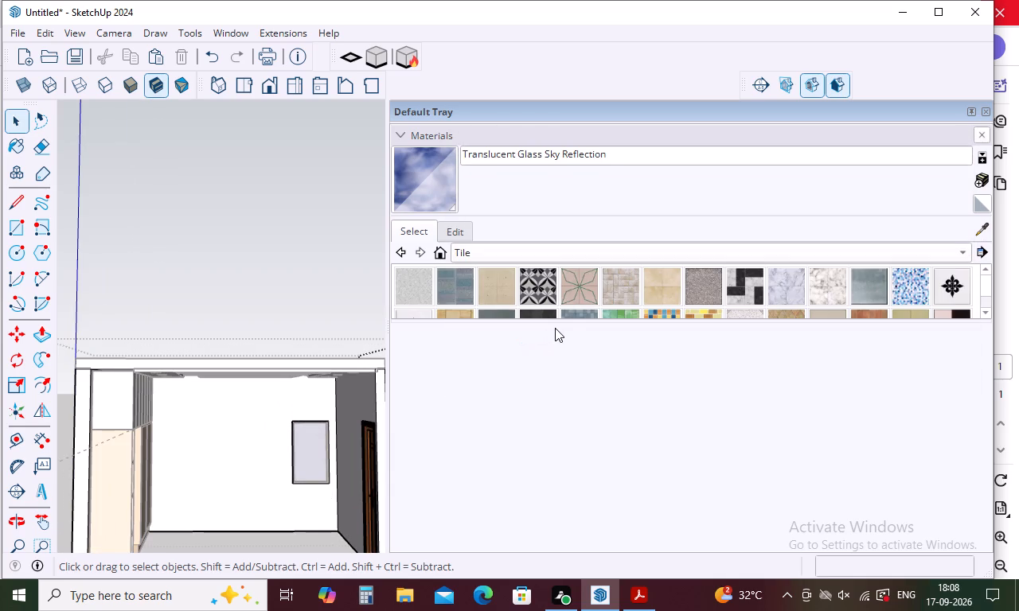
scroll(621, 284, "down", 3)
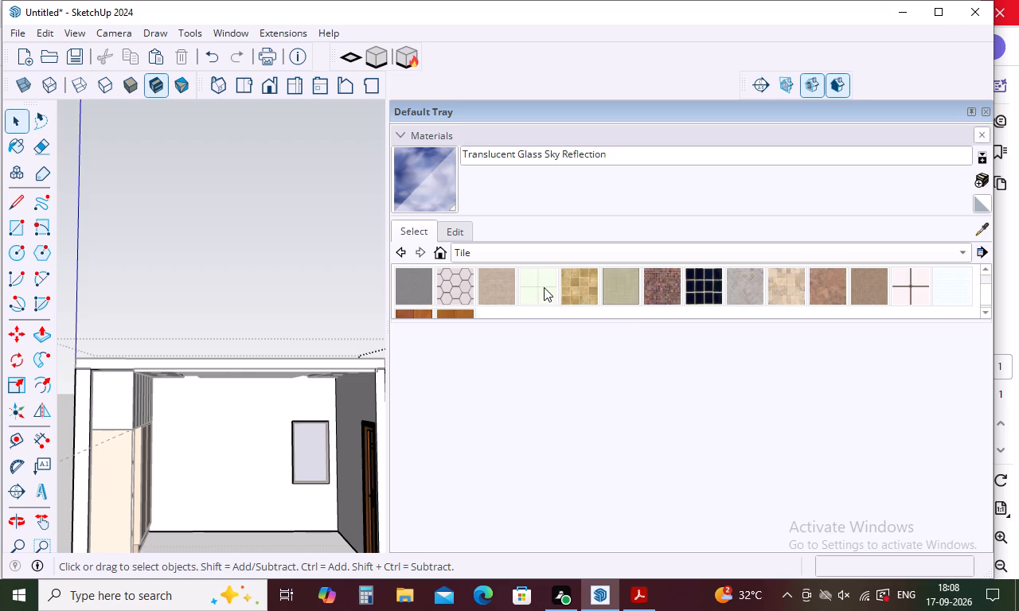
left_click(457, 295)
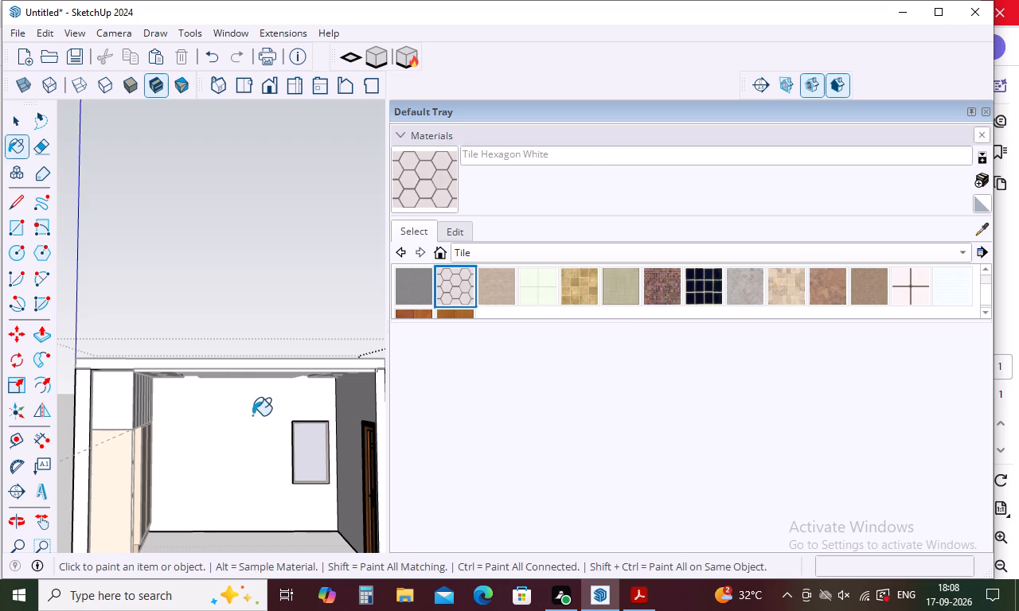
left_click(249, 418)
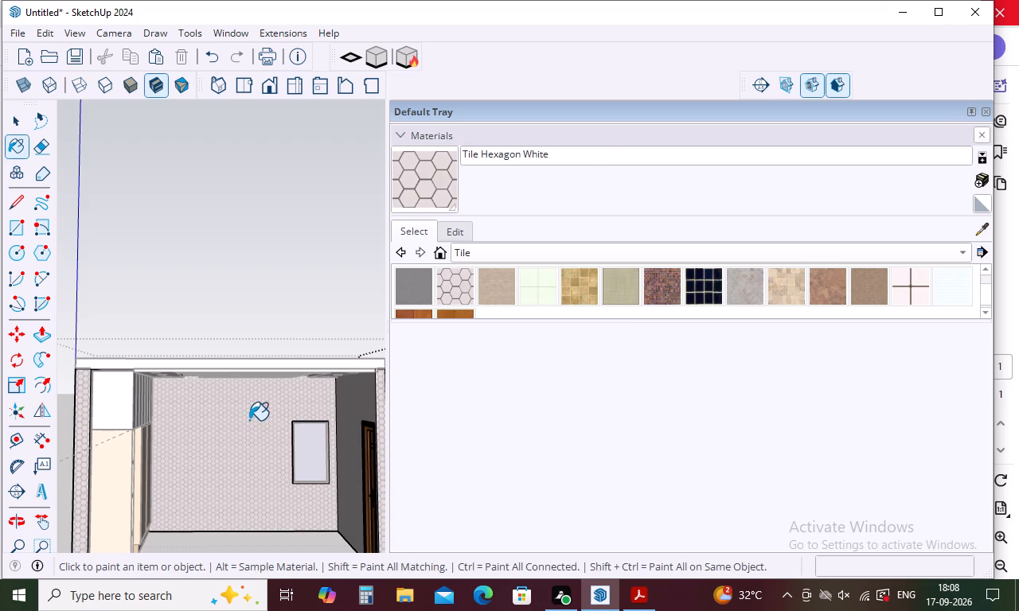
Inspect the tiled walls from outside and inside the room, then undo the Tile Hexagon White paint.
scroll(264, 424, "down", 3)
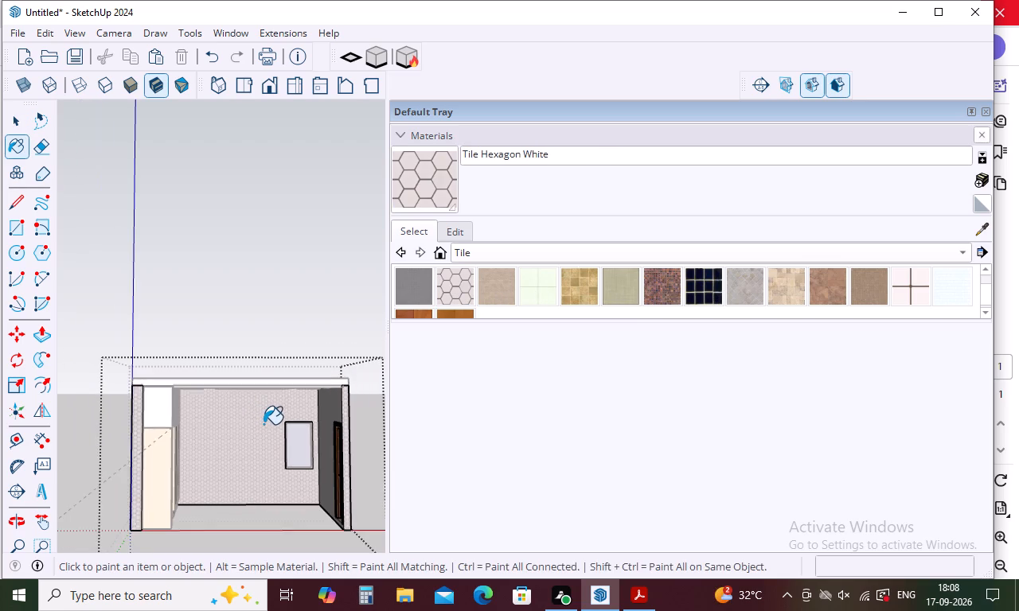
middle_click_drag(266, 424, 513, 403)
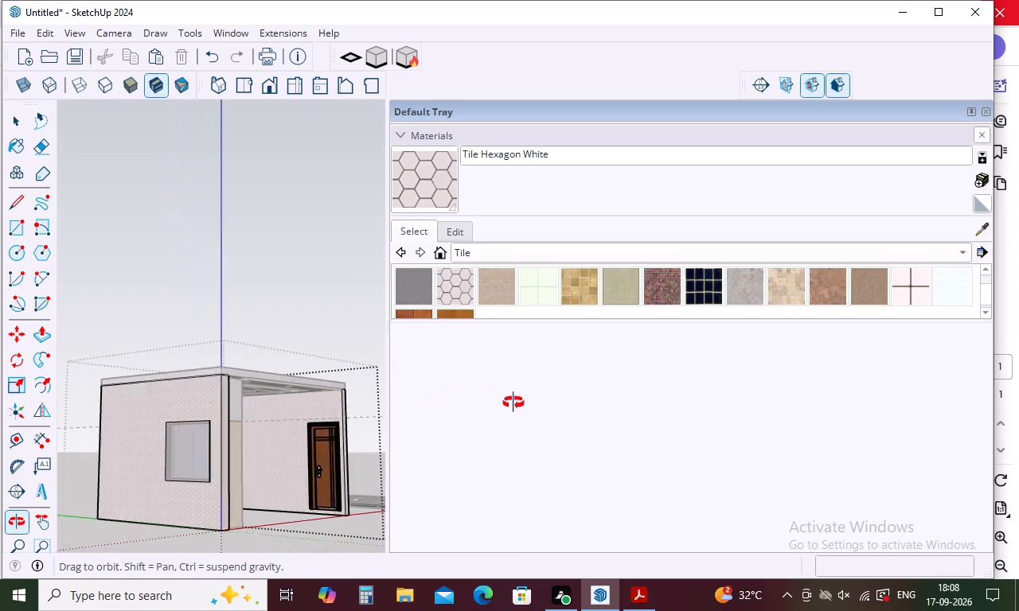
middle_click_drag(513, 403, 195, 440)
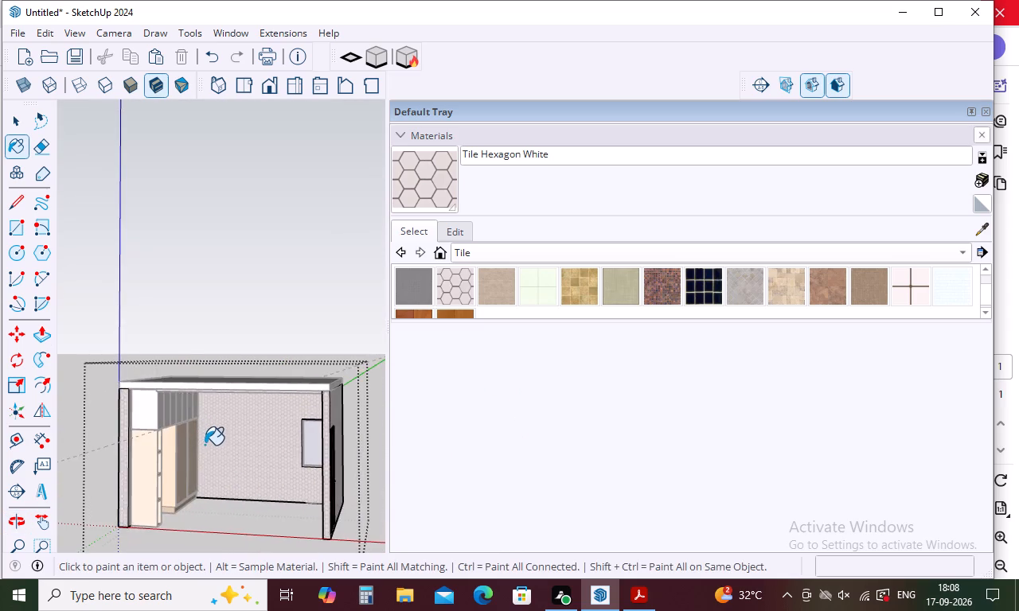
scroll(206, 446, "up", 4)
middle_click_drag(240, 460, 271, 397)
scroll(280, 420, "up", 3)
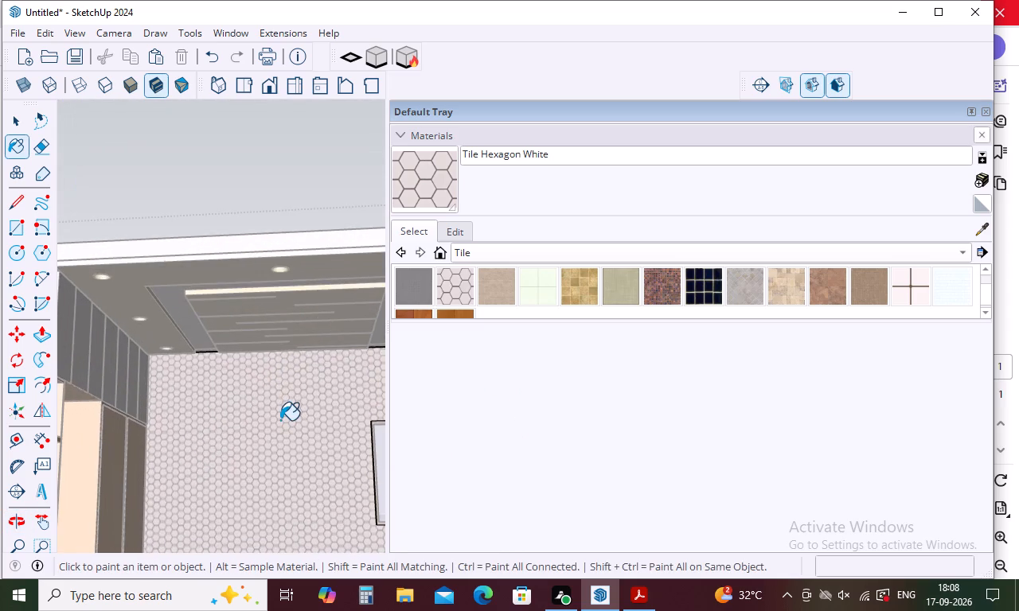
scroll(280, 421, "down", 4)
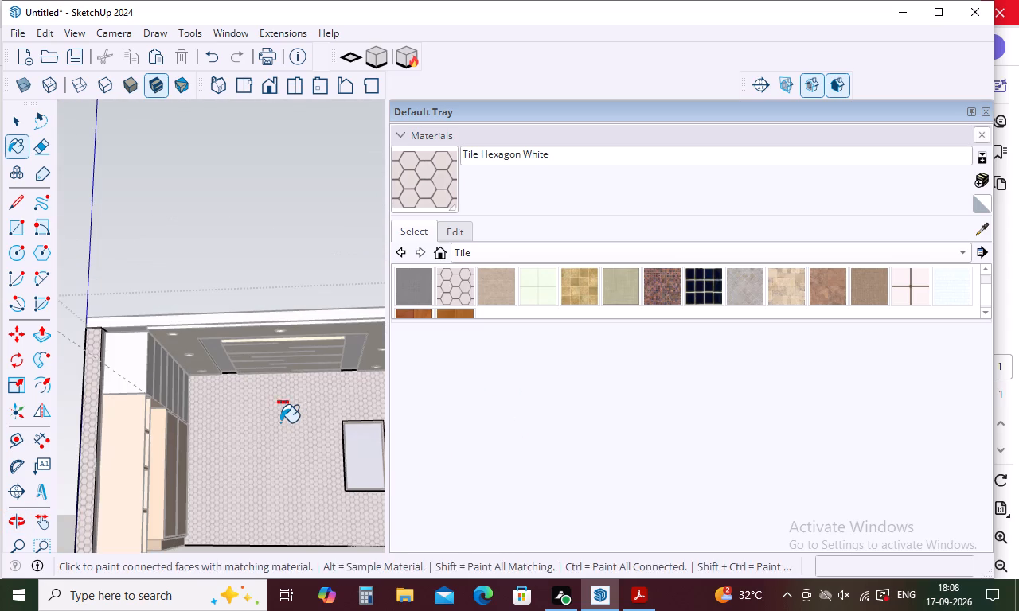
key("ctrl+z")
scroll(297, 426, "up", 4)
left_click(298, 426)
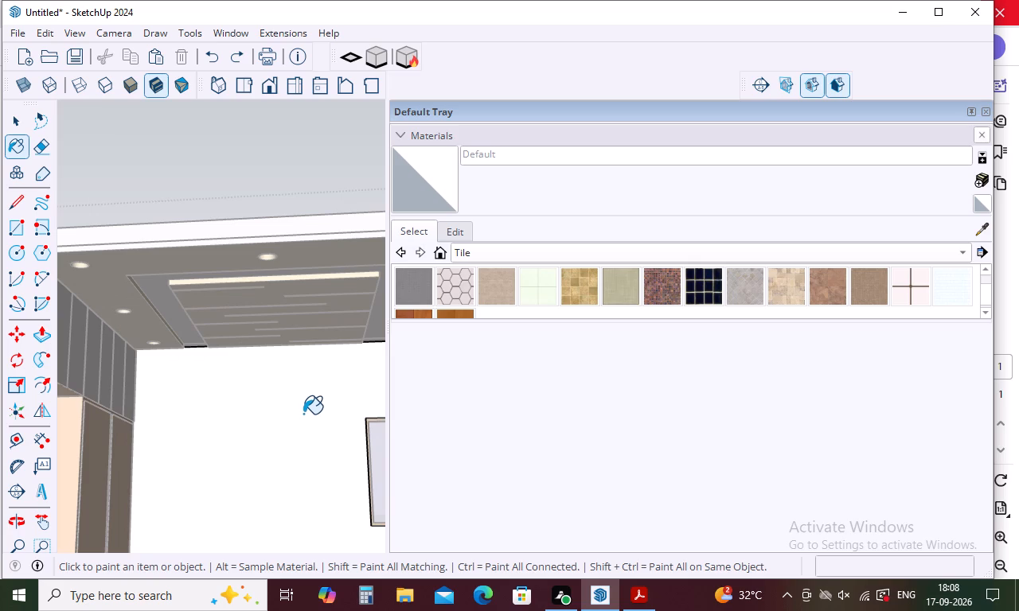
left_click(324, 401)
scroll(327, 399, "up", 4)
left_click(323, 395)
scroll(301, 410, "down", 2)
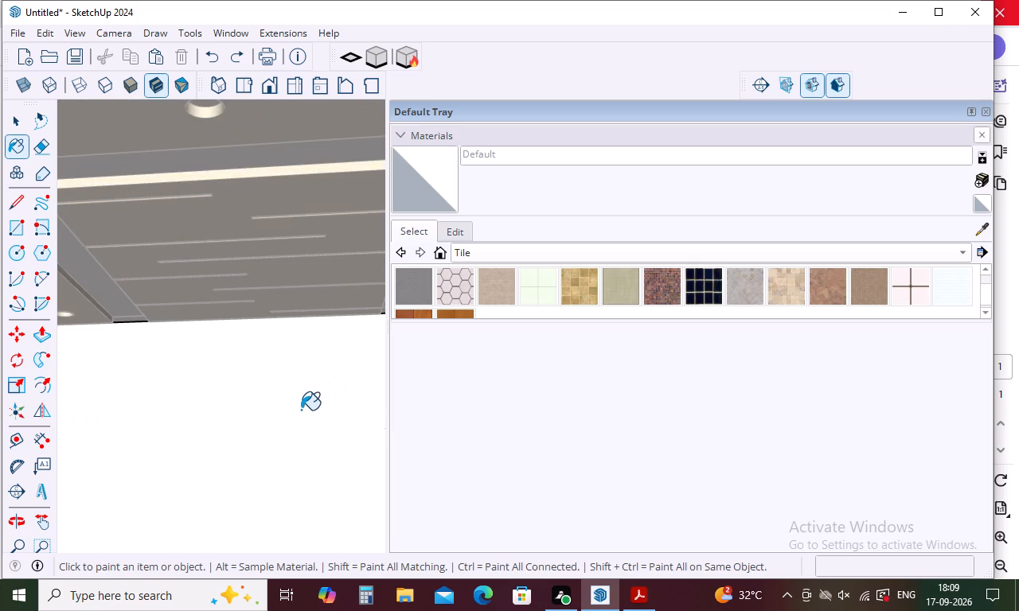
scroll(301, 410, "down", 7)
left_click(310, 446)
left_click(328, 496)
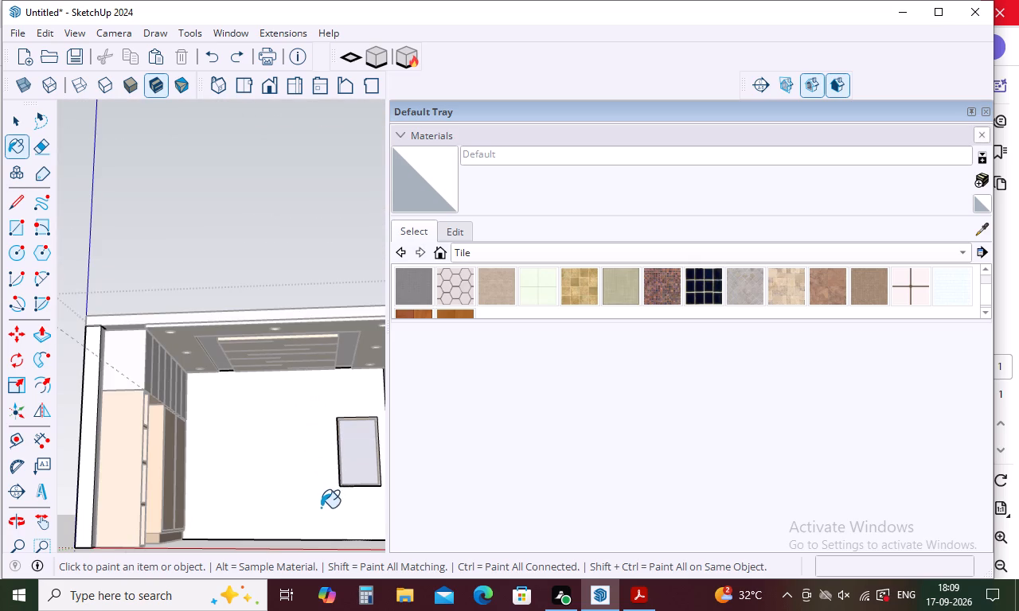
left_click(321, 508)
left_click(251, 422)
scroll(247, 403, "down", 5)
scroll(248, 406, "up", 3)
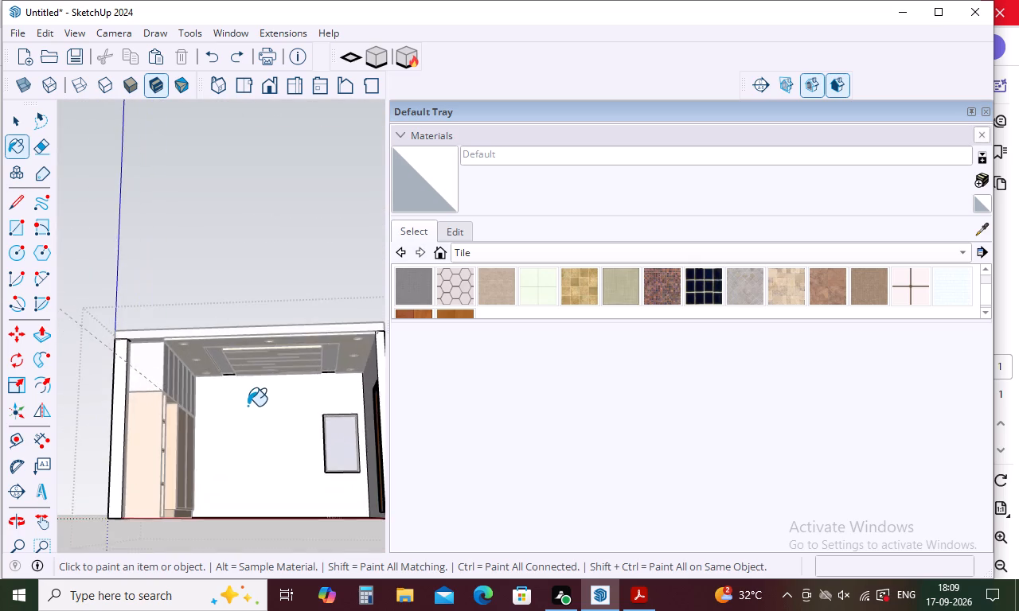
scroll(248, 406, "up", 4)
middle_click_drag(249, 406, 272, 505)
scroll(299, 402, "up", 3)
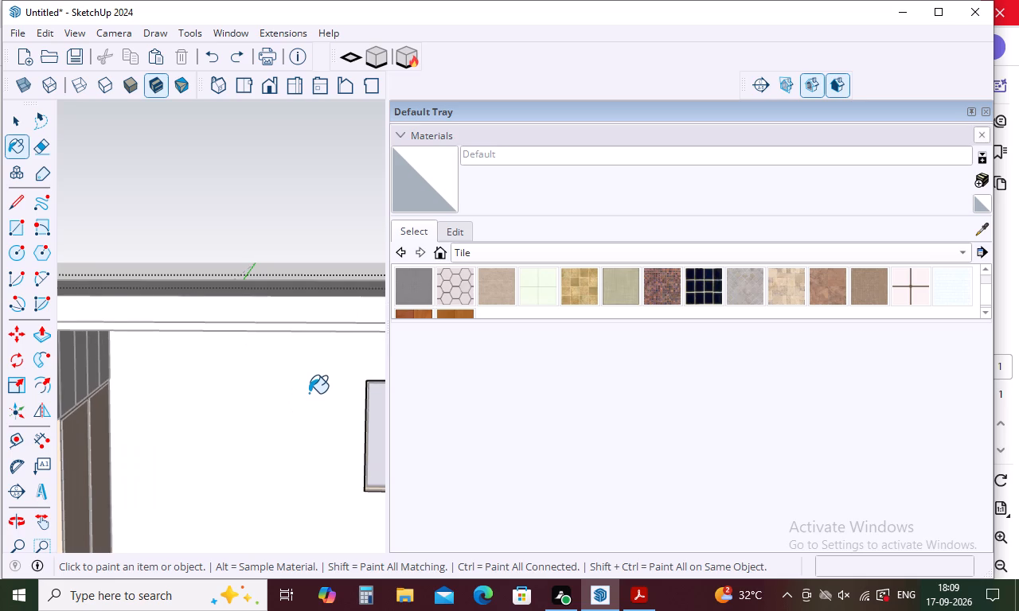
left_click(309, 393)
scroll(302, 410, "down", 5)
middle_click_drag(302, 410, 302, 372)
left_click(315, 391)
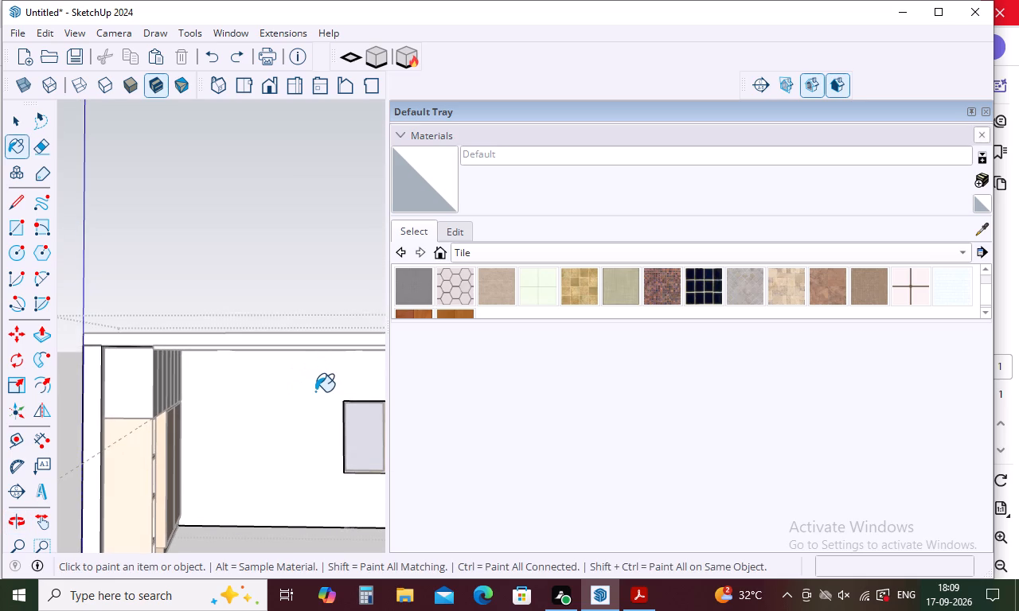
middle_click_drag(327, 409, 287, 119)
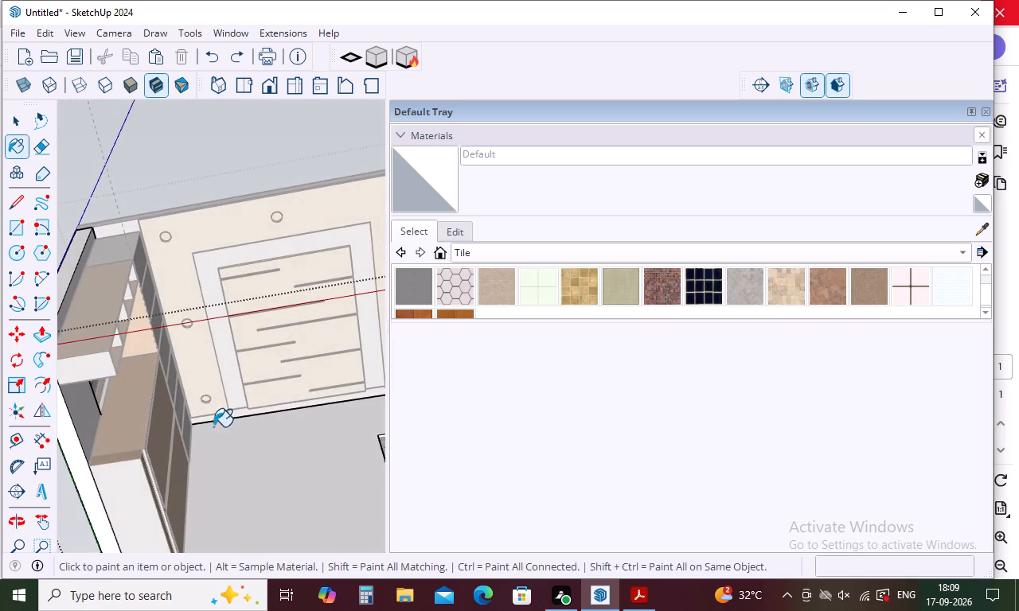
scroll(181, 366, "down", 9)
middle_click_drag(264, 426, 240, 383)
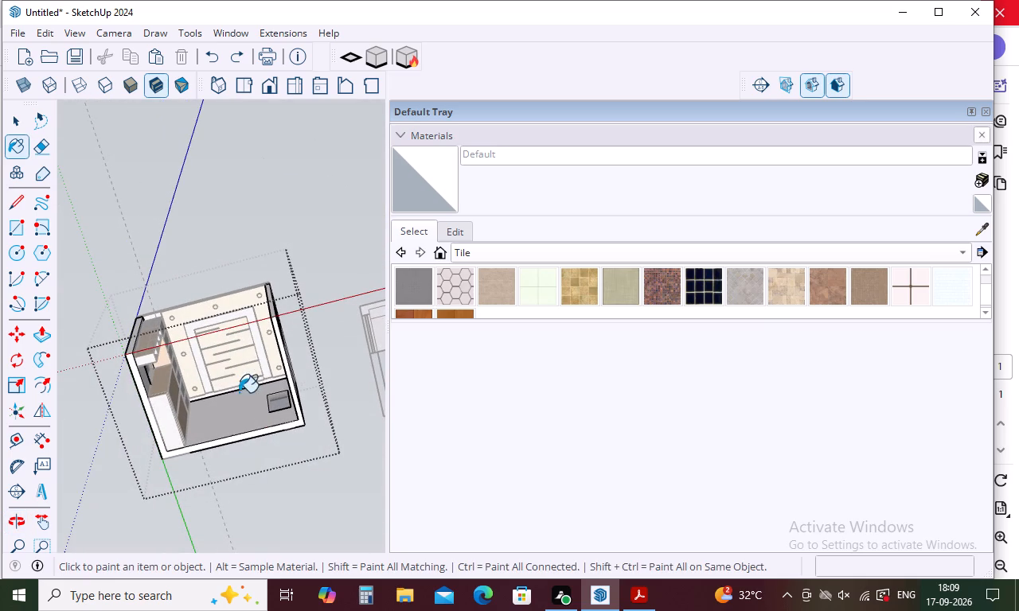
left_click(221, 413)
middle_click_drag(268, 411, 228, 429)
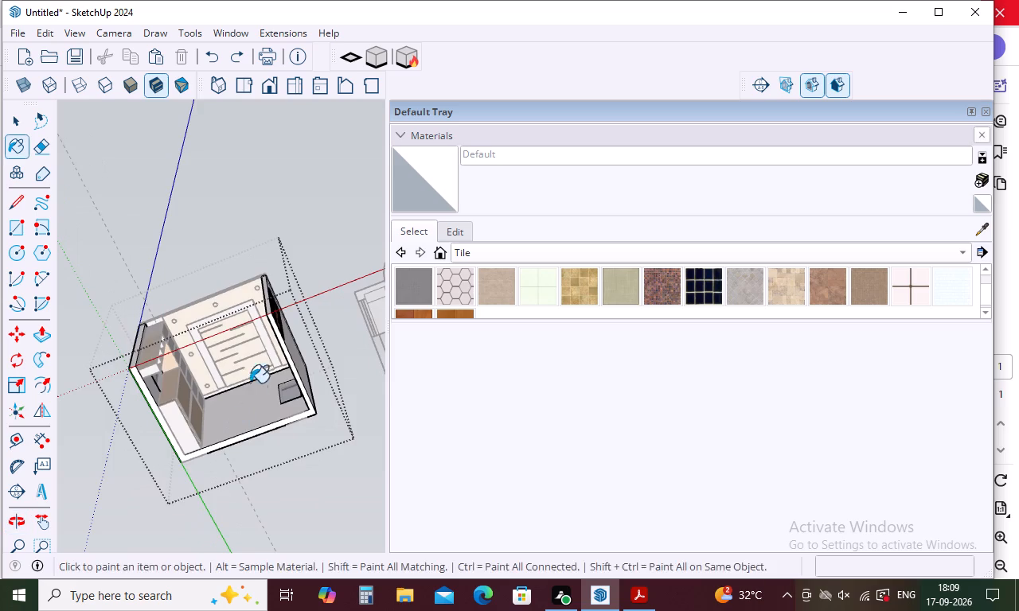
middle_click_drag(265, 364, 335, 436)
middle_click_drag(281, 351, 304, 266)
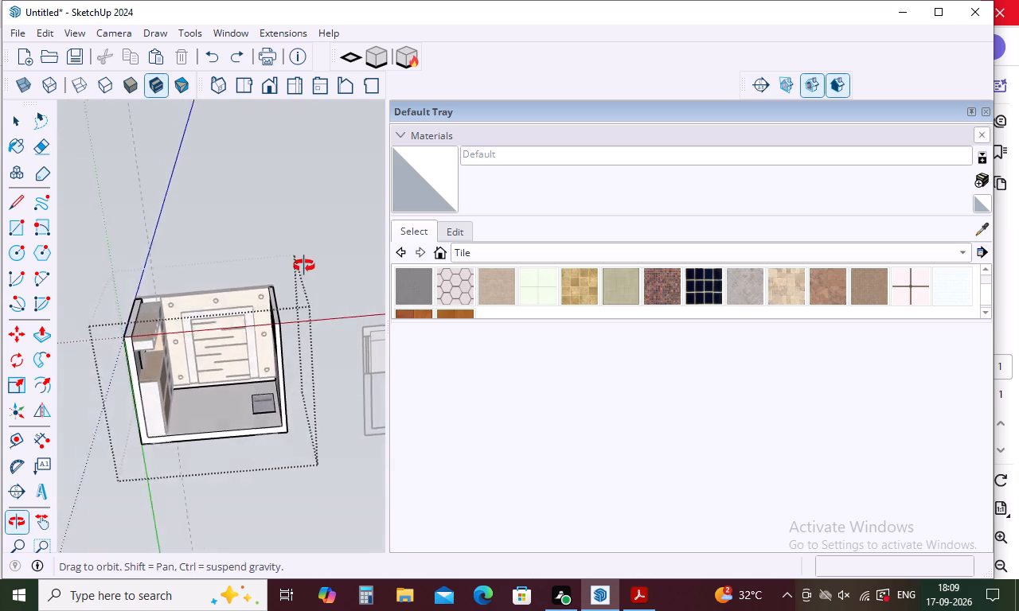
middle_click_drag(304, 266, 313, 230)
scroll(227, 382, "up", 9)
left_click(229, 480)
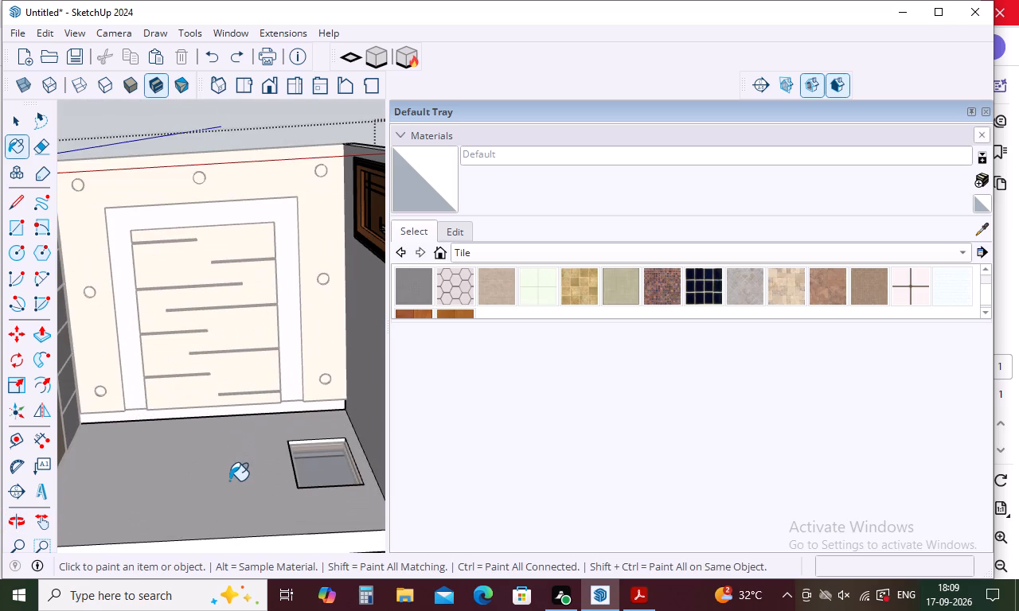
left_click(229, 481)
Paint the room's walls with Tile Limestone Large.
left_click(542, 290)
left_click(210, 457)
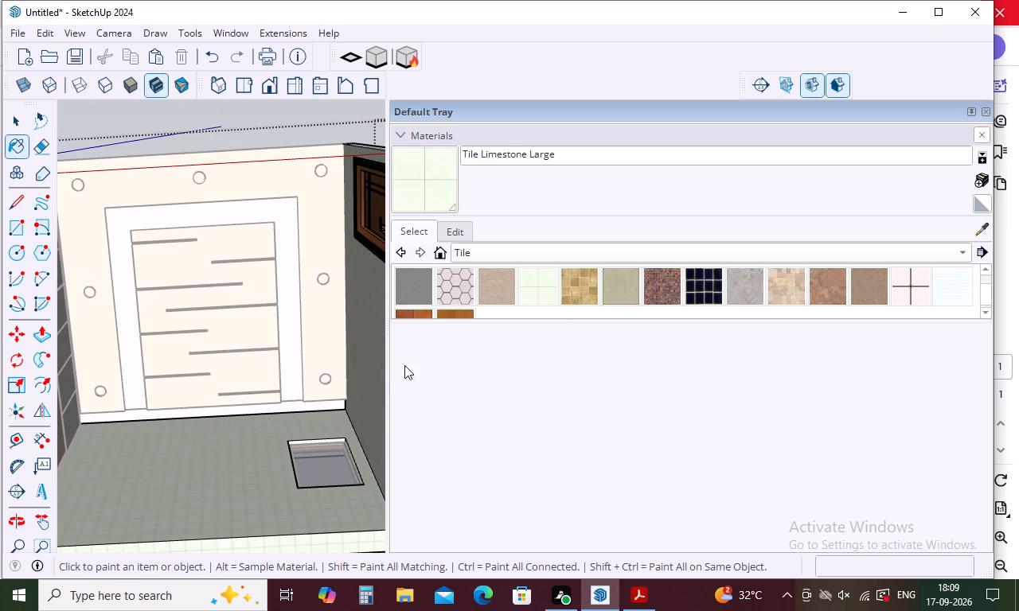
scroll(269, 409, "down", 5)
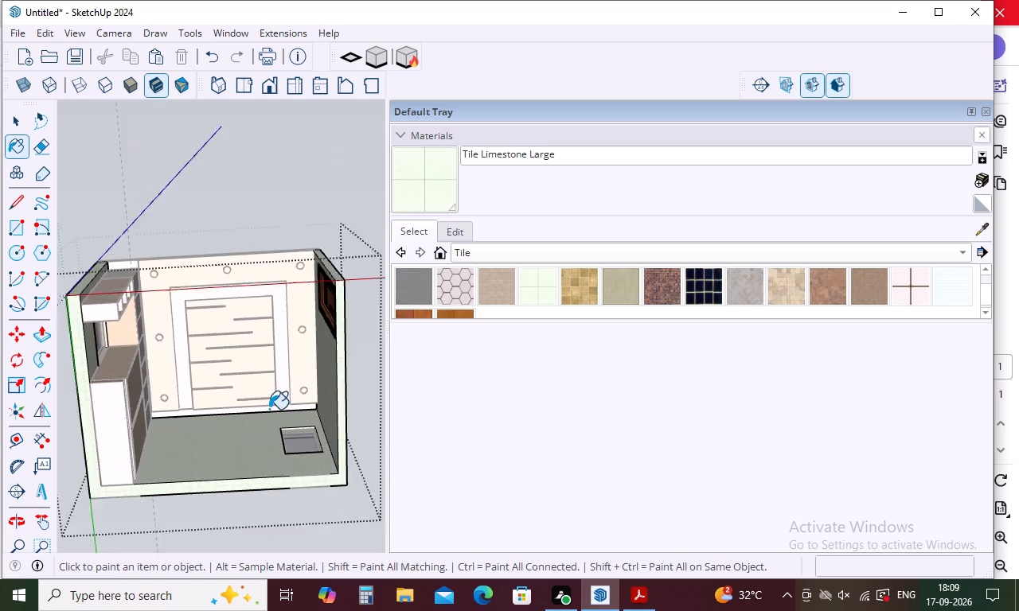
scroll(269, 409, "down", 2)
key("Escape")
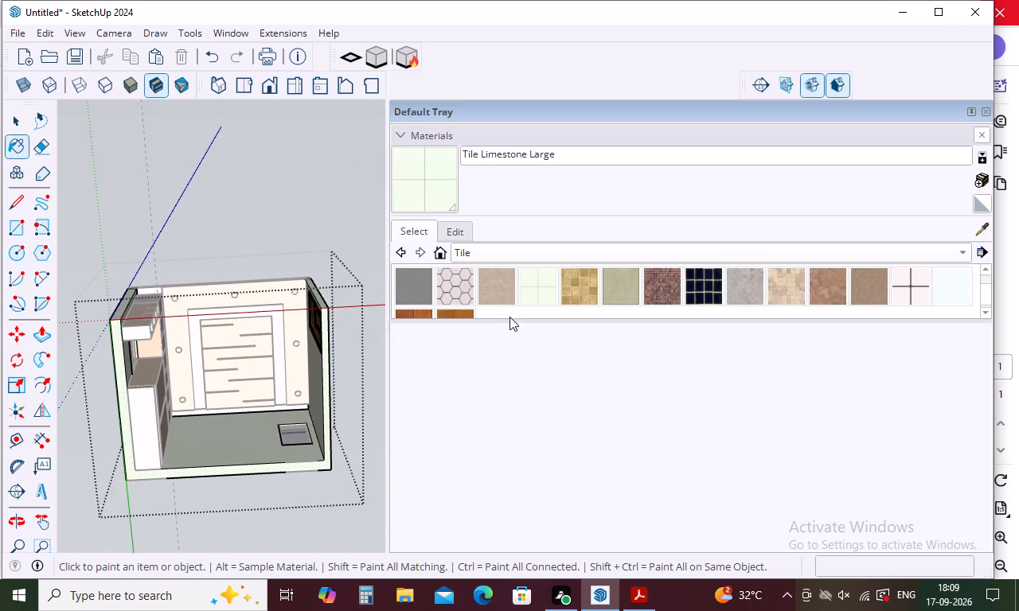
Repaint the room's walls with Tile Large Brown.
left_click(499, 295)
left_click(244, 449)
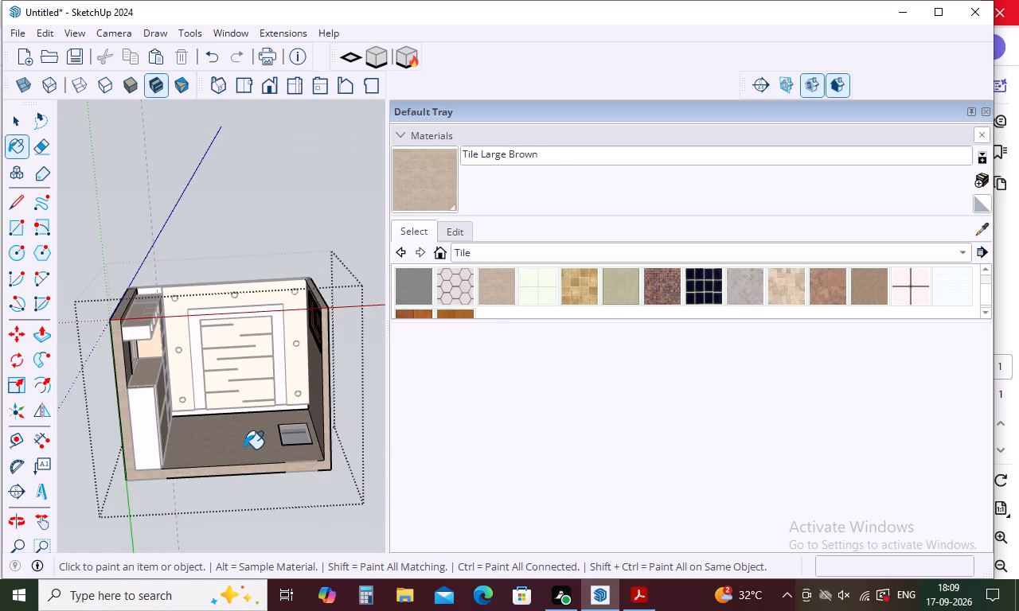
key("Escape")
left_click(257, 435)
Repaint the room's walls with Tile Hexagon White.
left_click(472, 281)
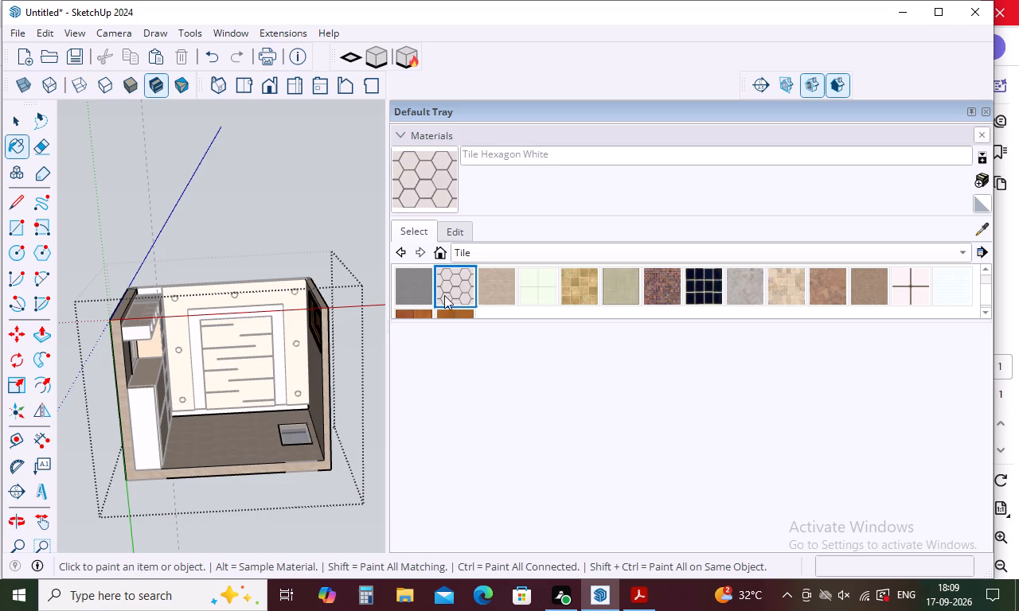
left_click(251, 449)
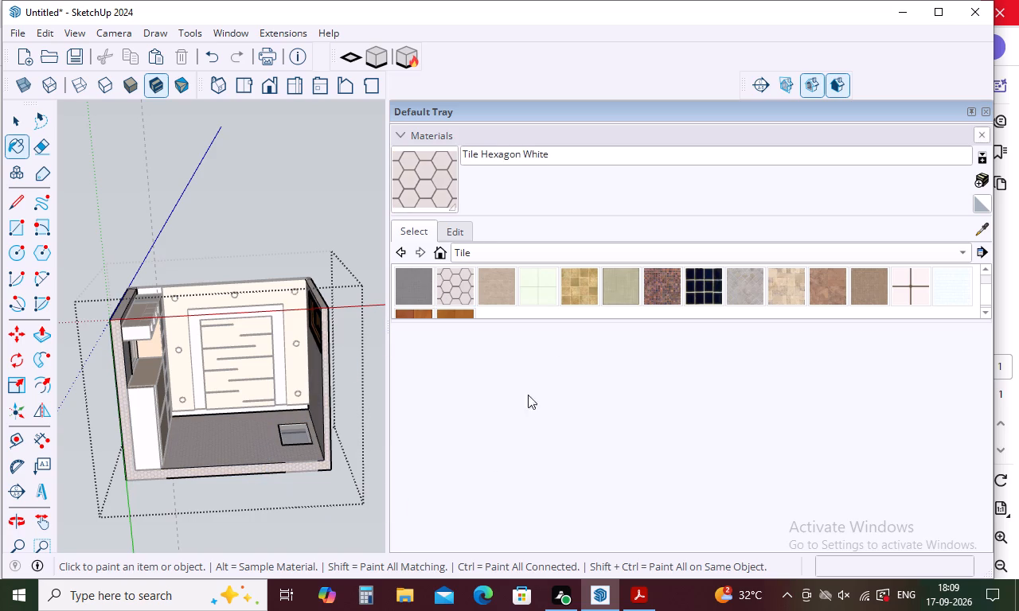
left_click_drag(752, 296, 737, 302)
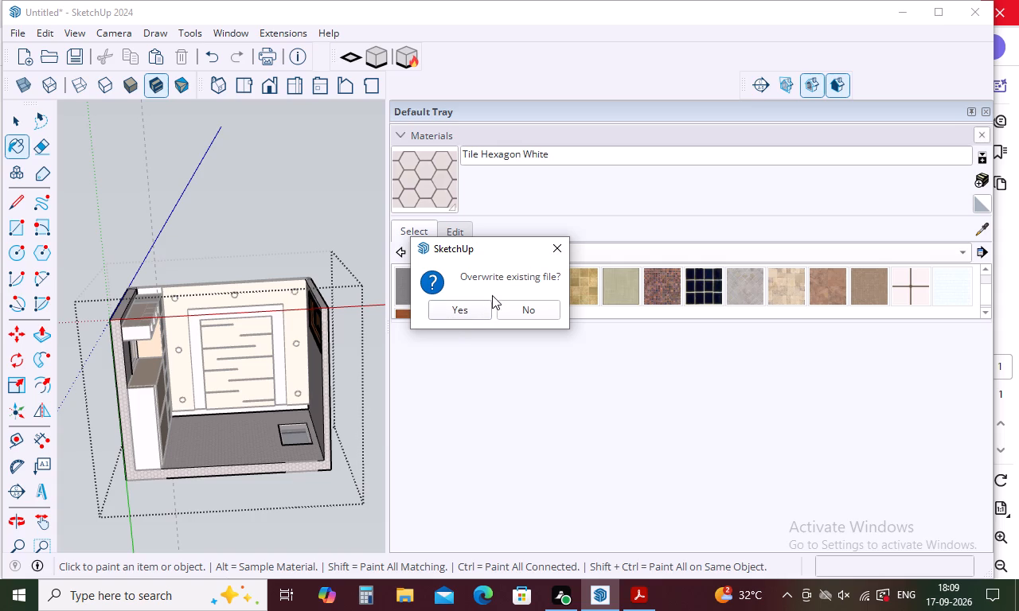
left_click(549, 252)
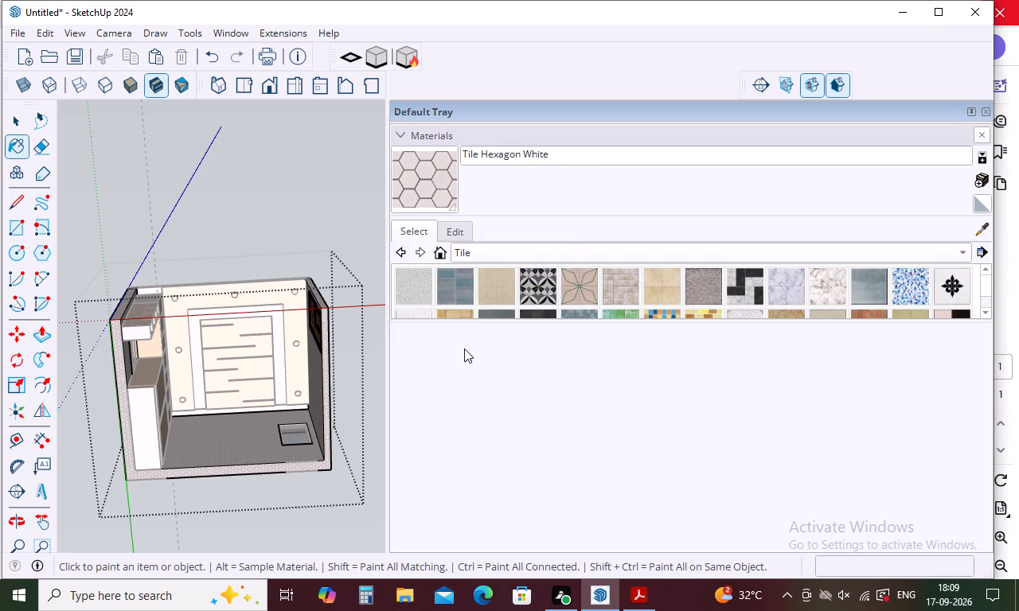
Paint the room's walls with Concrete Tile from the Tile materials.
left_click(498, 290)
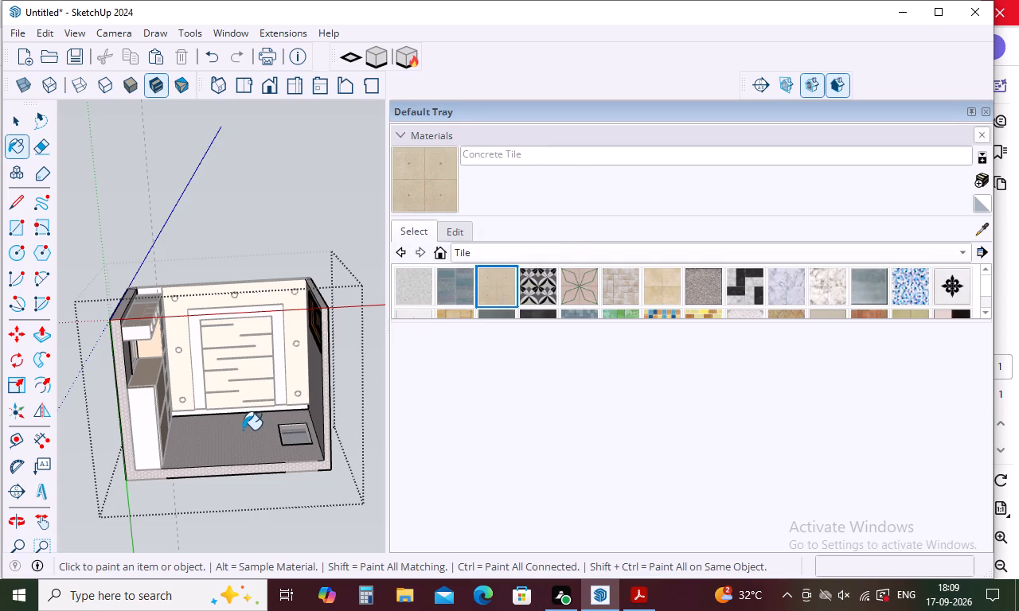
left_click(225, 447)
middle_click_drag(256, 420, 287, 610)
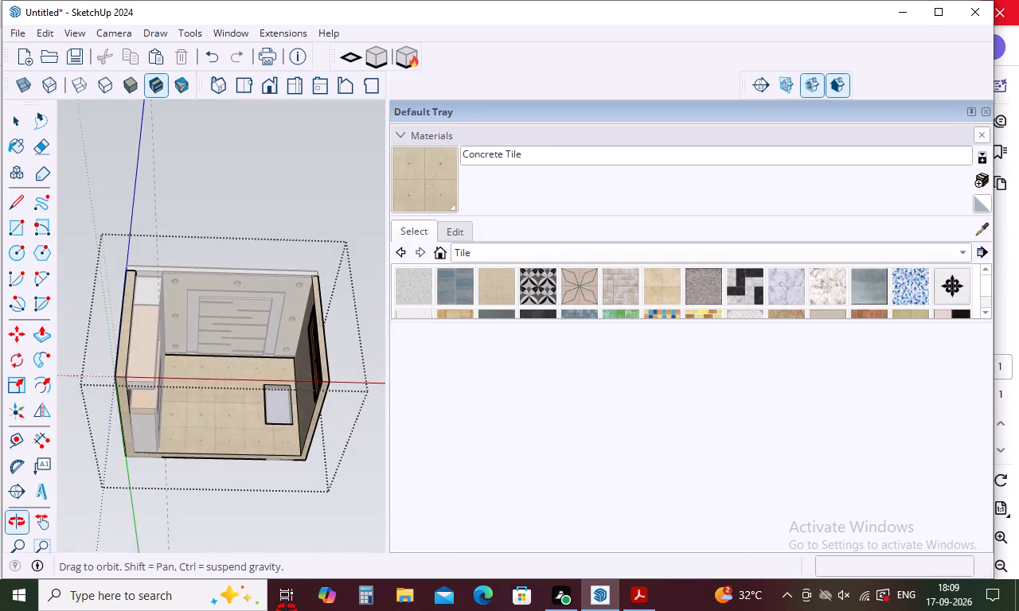
Inspect the Concrete Tile finish on the room's walls, including around the window and below the false ceiling.
middle_click_drag(287, 610, 287, 609)
middle_click_drag(269, 421, 266, 587)
middle_click_drag(261, 430, 188, 485)
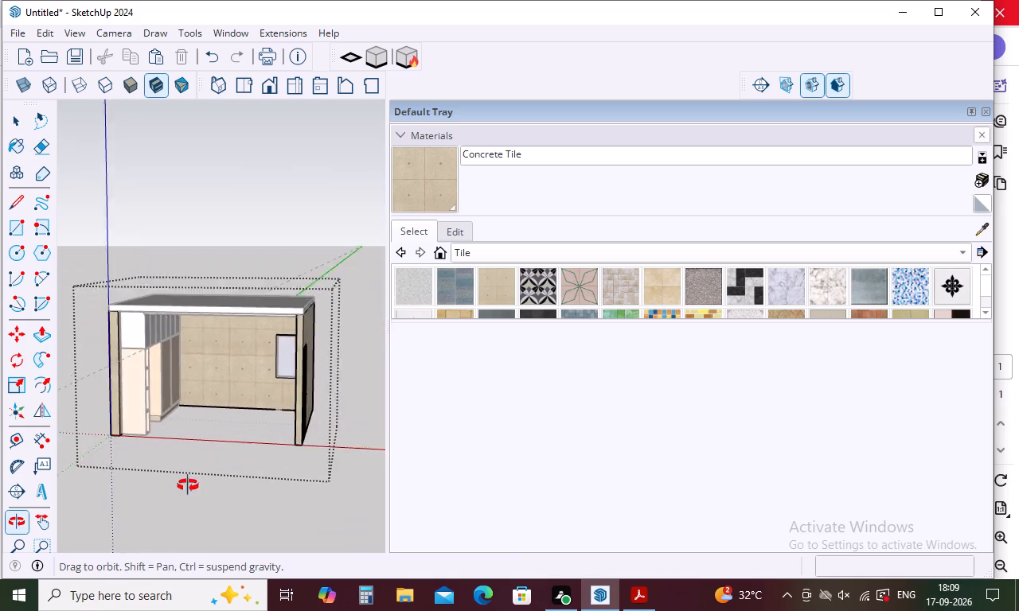
middle_click_drag(188, 485, 174, 493)
scroll(215, 403, "up", 4)
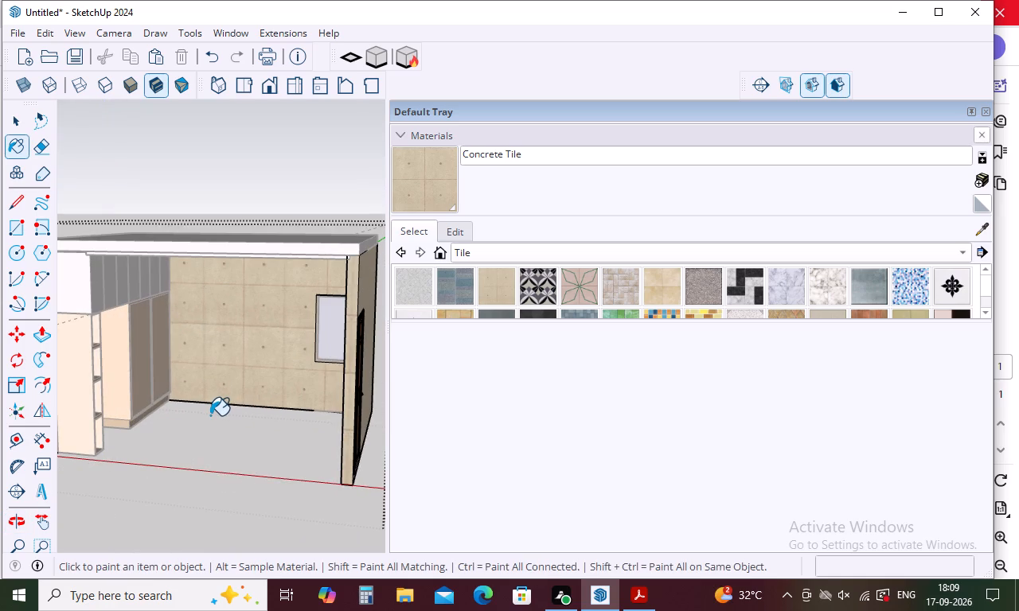
middle_click_drag(209, 415, 270, 403)
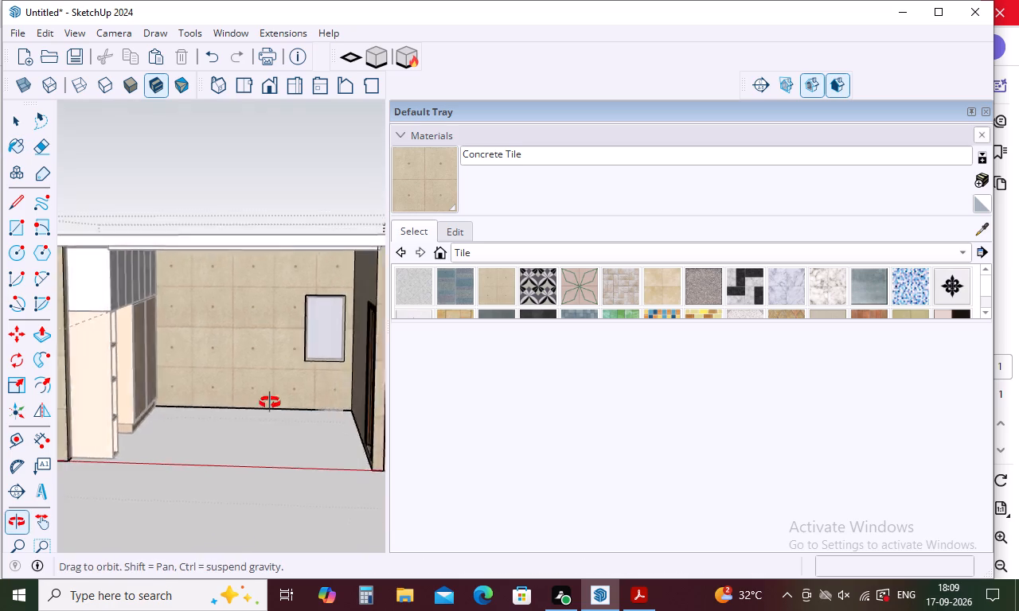
middle_click_drag(270, 403, 260, 401)
scroll(275, 391, "up", 2)
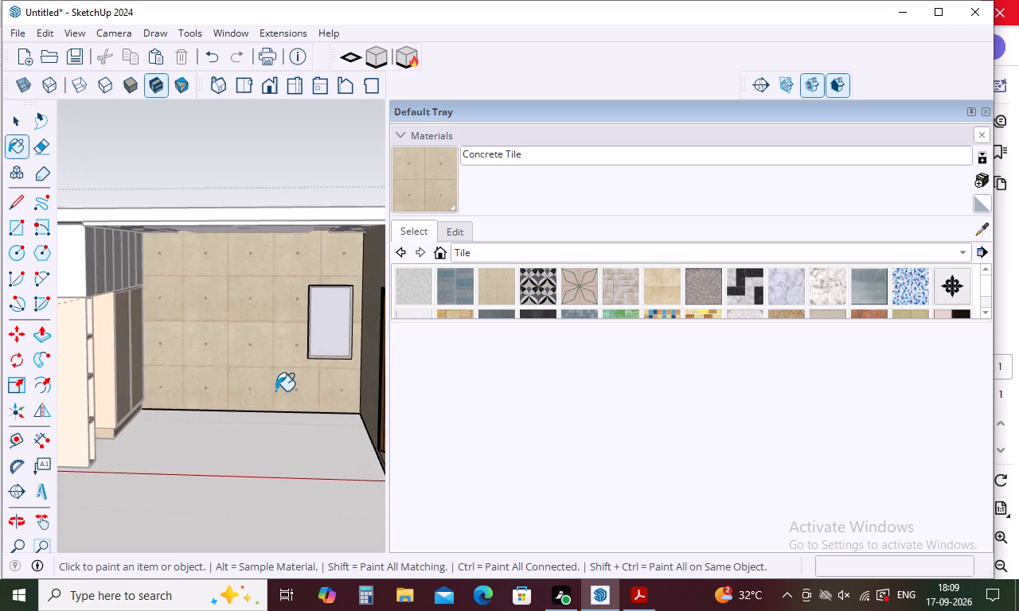
middle_click_drag(284, 389, 247, 317)
scroll(247, 317, "down", 3)
scroll(252, 314, "up", 2)
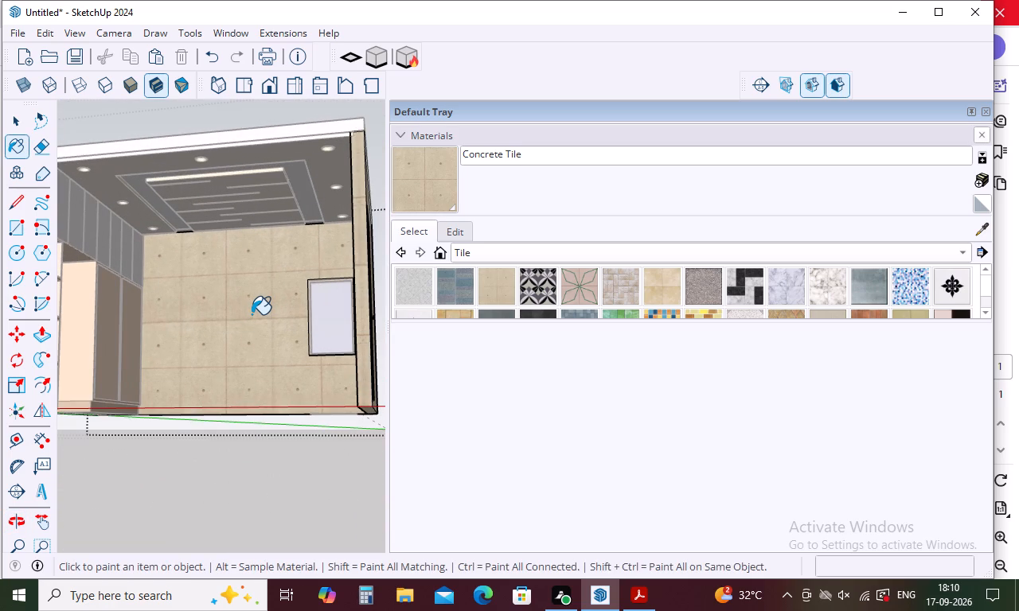
scroll(254, 309, "down", 4)
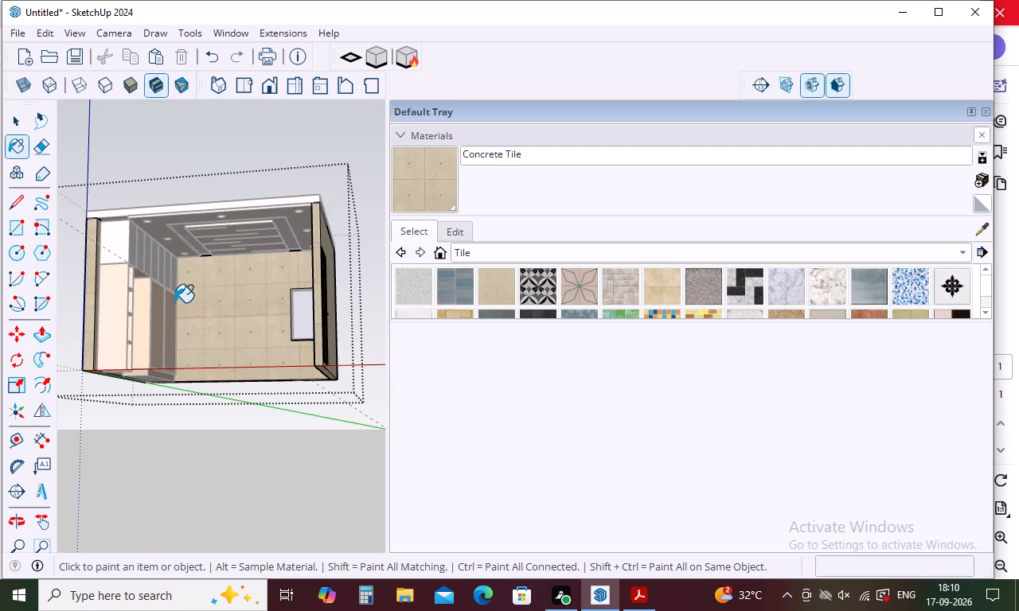
scroll(186, 300, "down", 4)
middle_click_drag(193, 305, 233, 321)
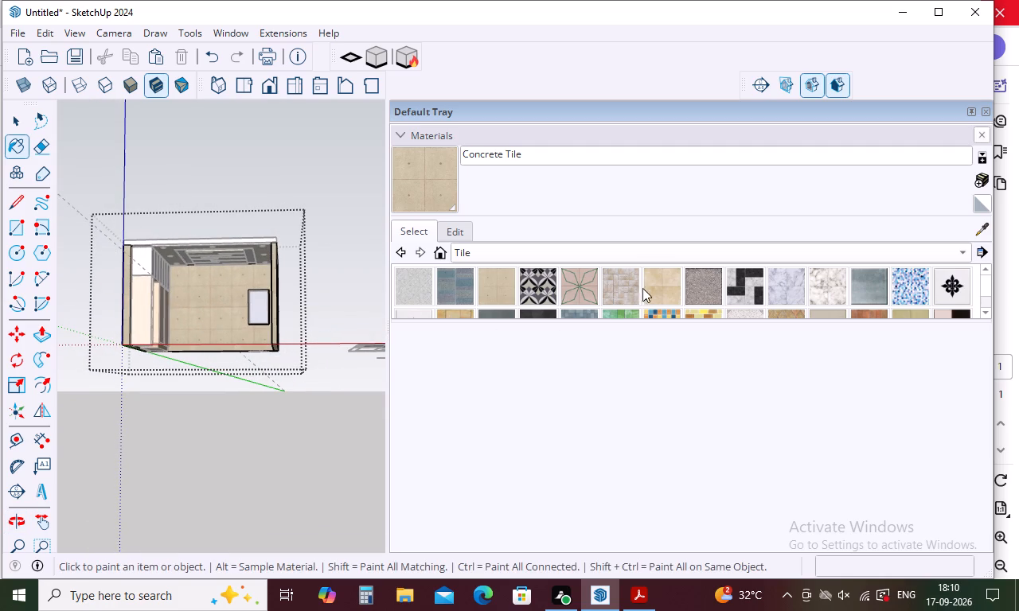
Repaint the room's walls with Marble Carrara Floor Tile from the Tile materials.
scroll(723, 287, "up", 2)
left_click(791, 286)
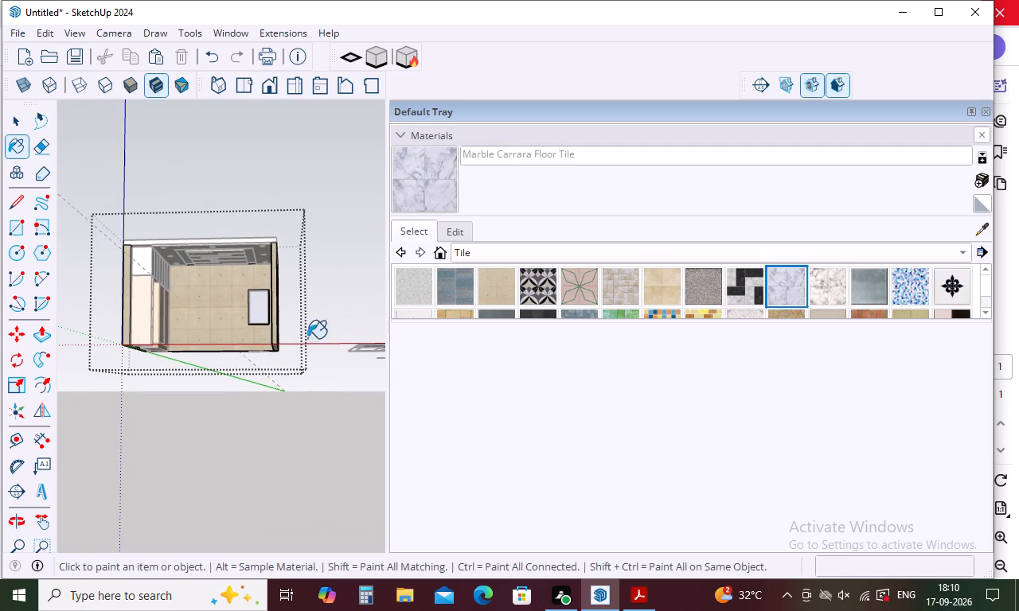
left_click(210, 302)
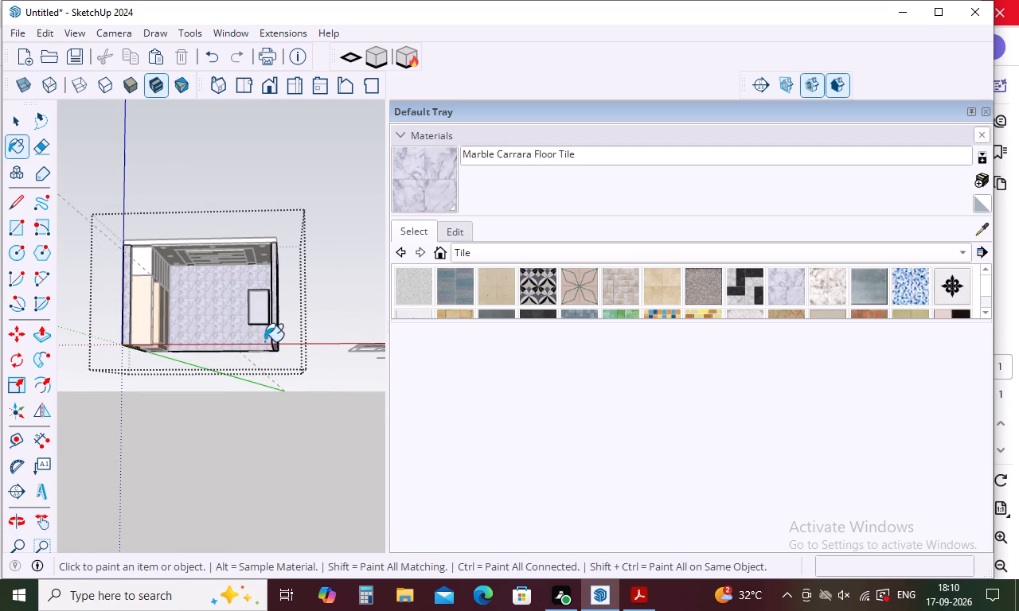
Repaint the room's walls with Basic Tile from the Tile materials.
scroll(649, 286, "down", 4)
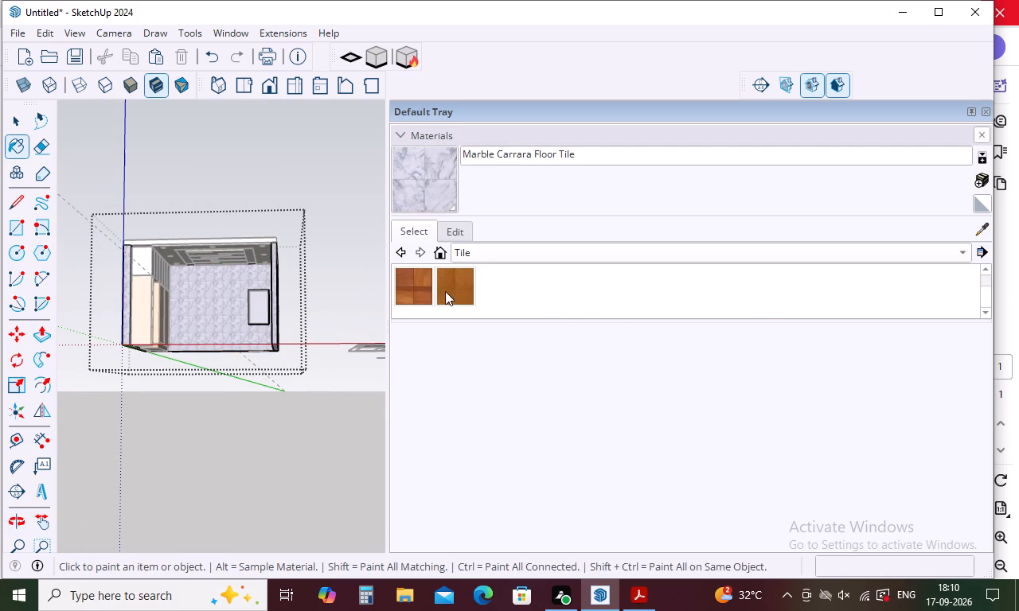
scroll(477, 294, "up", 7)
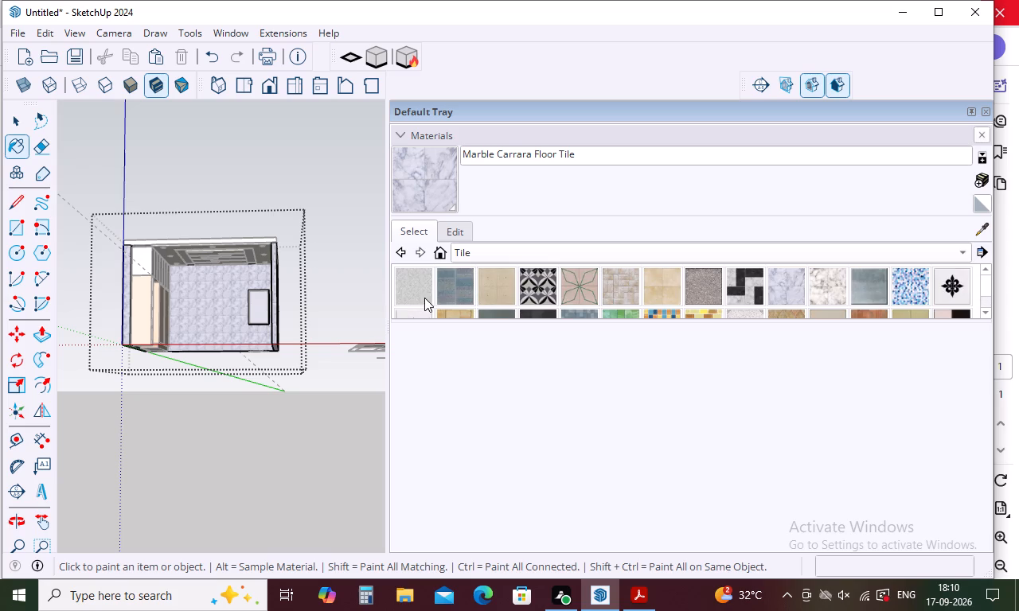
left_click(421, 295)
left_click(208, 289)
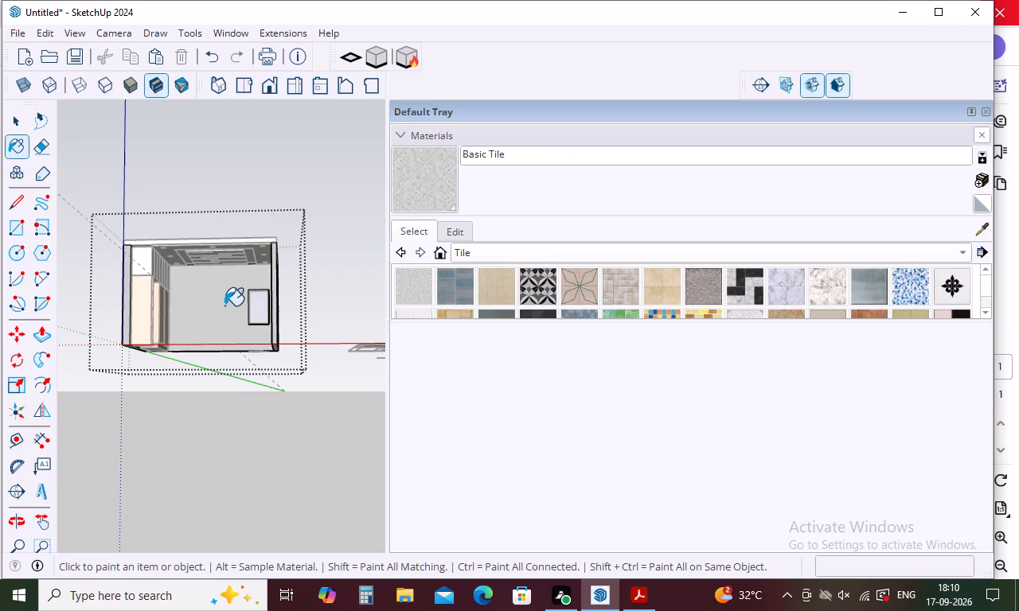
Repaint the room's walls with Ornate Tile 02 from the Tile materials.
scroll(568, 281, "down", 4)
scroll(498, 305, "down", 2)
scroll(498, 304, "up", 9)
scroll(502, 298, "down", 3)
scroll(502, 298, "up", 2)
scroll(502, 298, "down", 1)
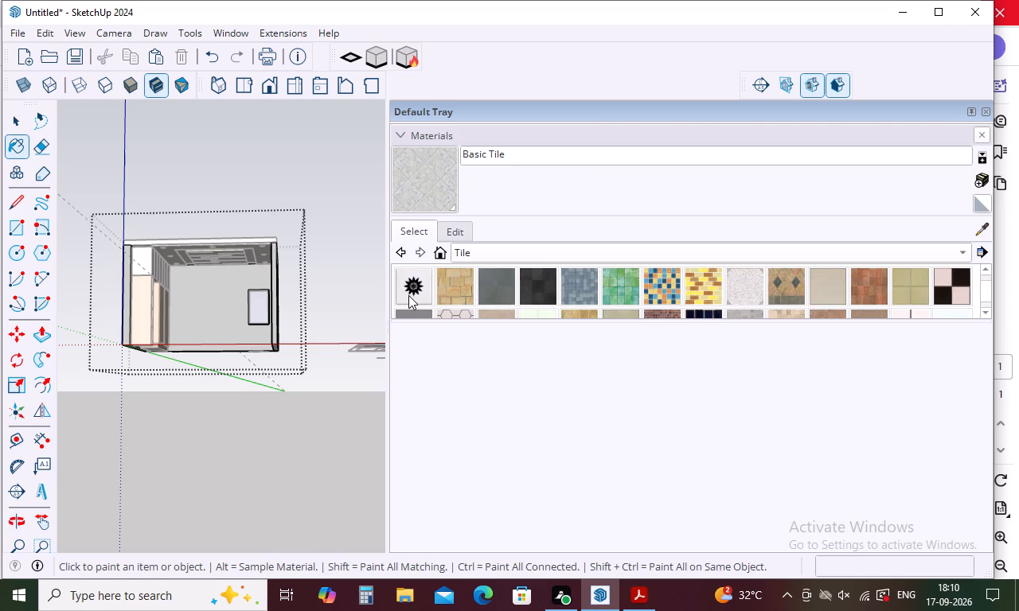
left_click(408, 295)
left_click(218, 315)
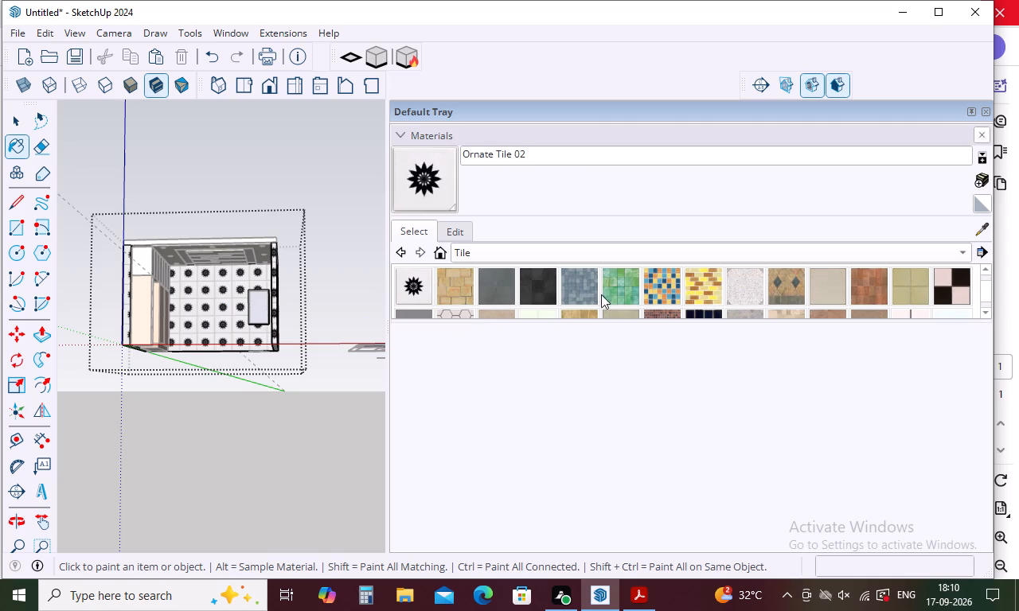
Browse the Tile and Glass and Mirrors material collections for another wall finish.
scroll(826, 297, "up", 3)
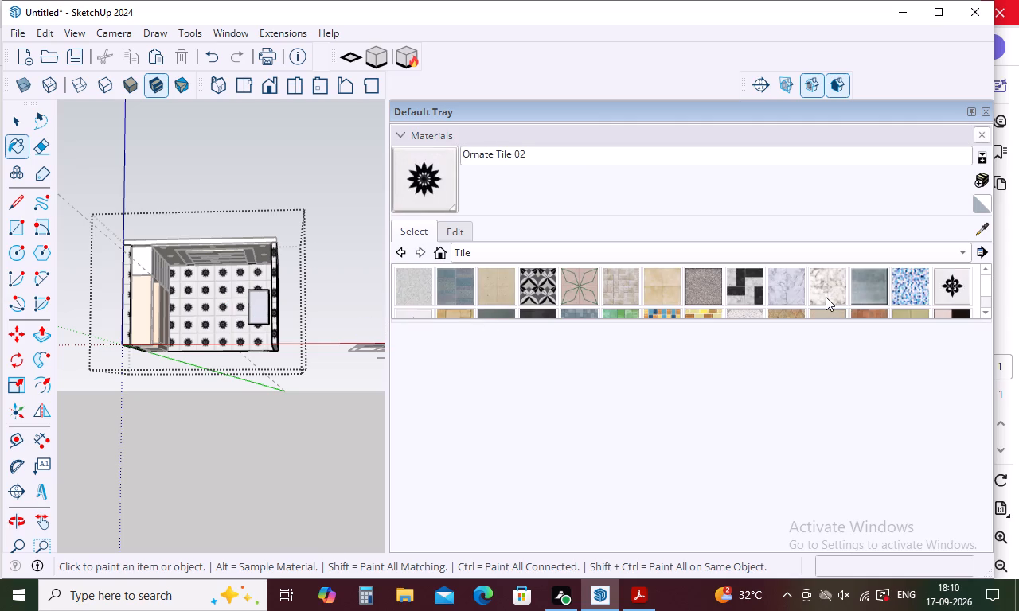
scroll(826, 297, "down", 7)
scroll(815, 298, "up", 4)
left_click(398, 251)
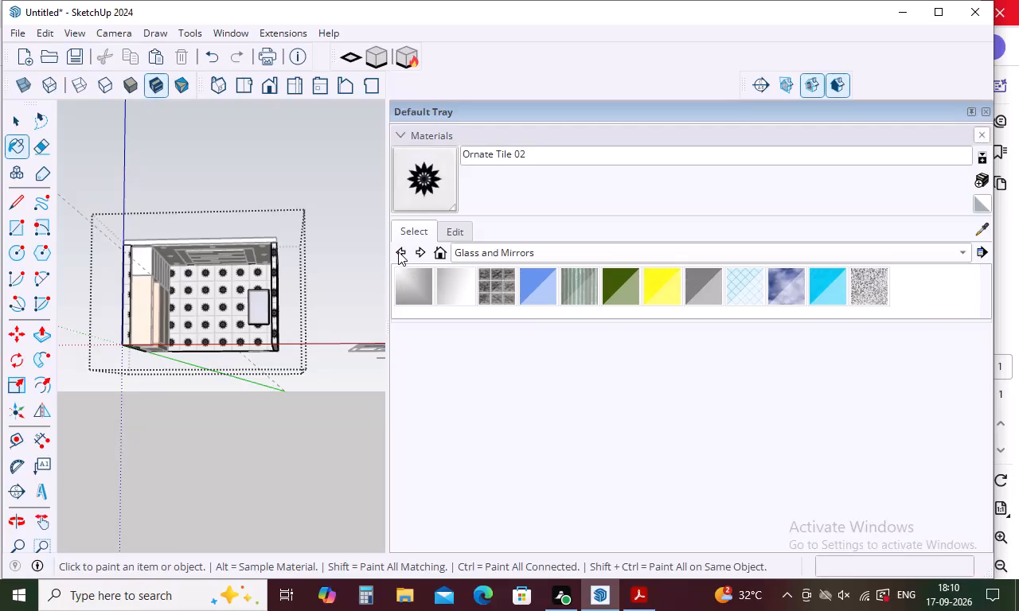
left_click(418, 258)
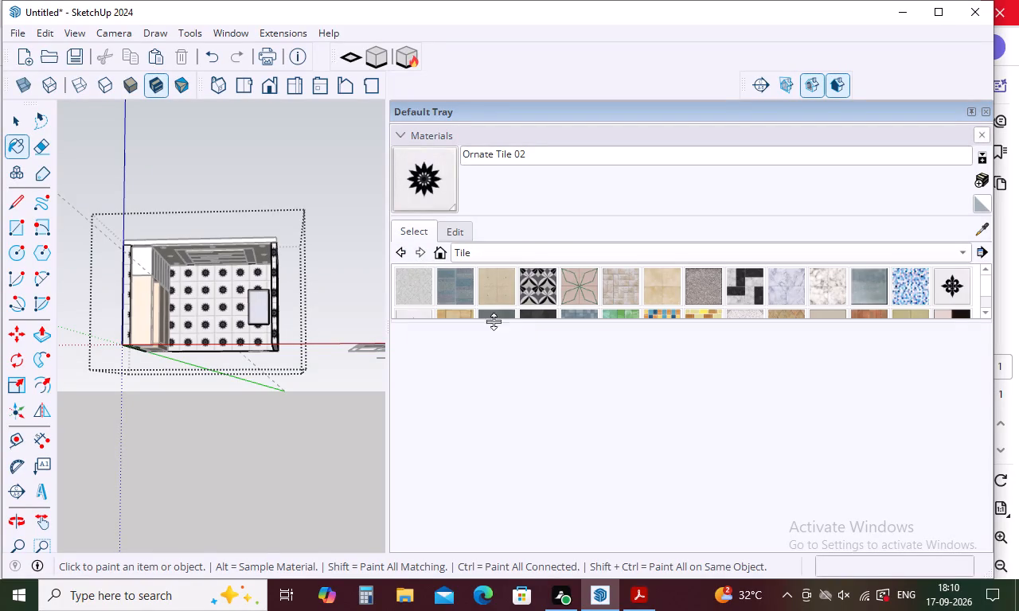
scroll(912, 303, "up", 3)
scroll(909, 290, "down", 4)
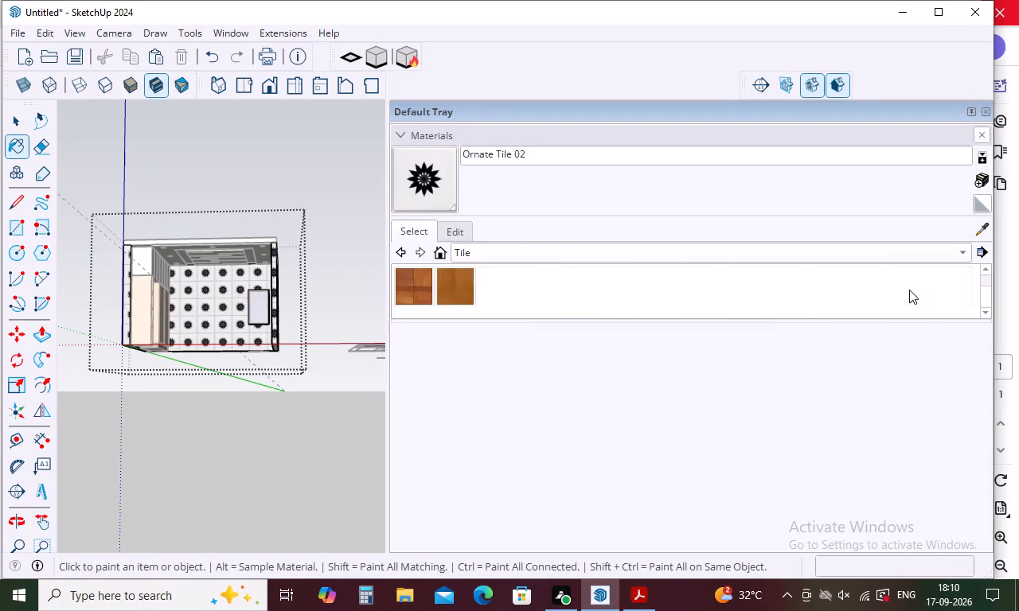
scroll(909, 290, "up", 3)
scroll(909, 290, "down", 2)
scroll(909, 290, "up", 1)
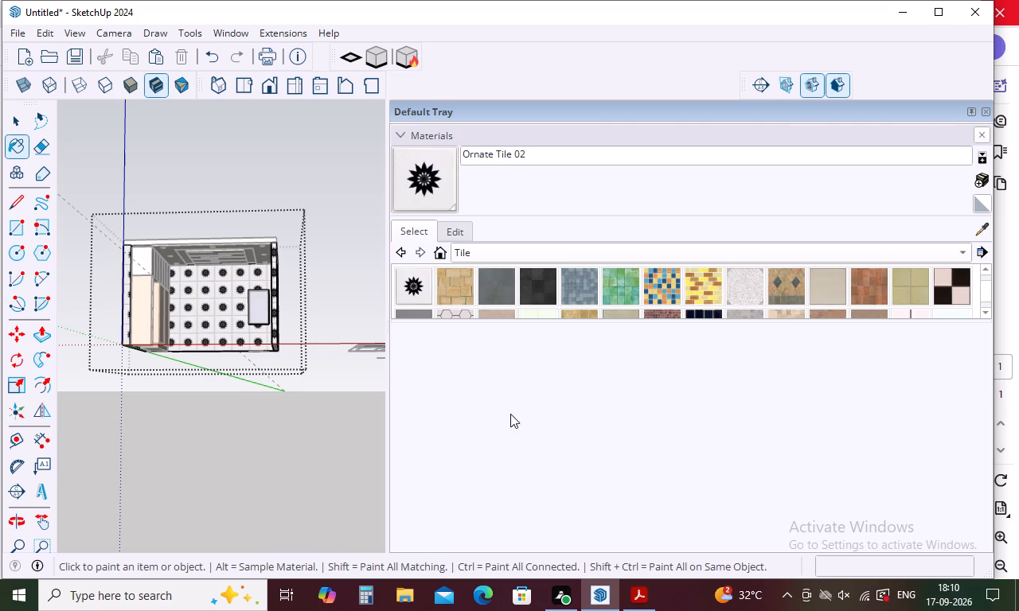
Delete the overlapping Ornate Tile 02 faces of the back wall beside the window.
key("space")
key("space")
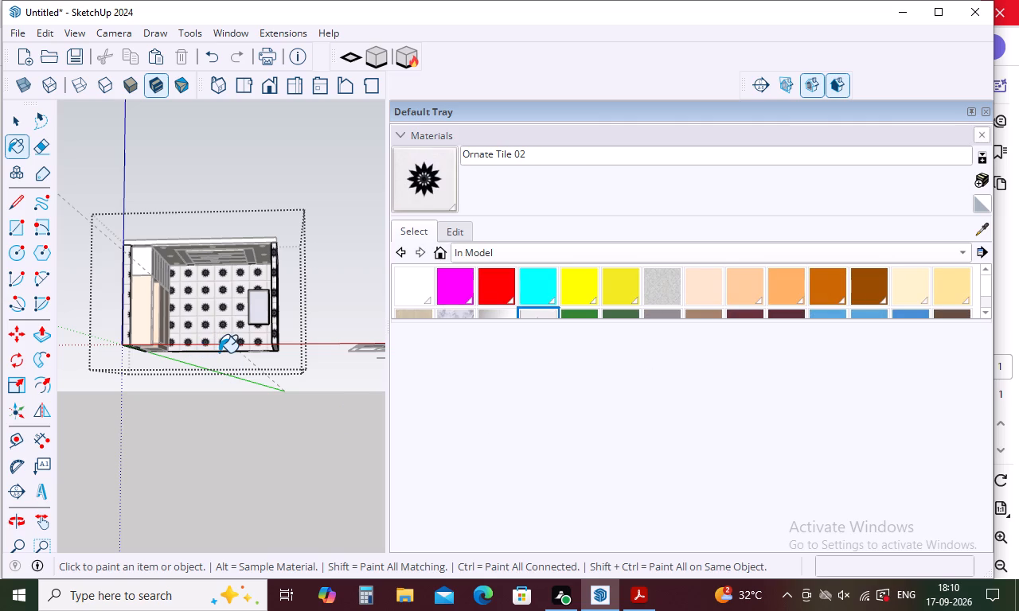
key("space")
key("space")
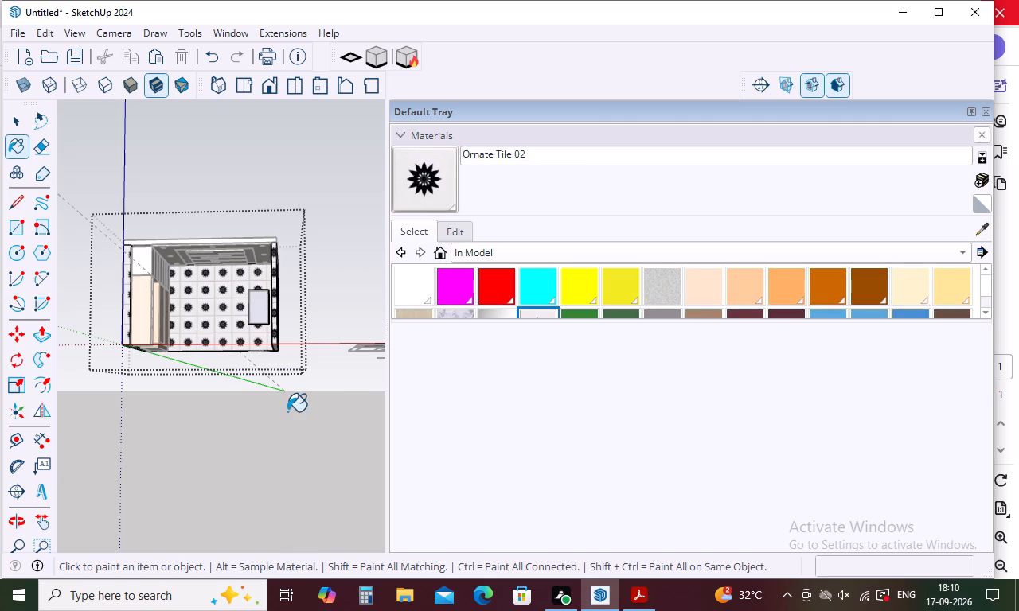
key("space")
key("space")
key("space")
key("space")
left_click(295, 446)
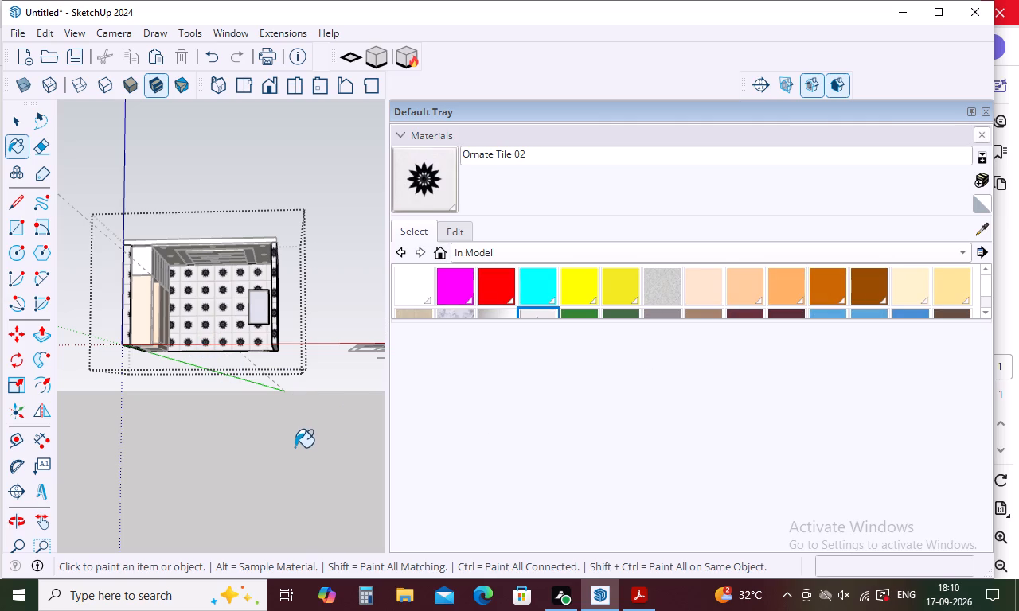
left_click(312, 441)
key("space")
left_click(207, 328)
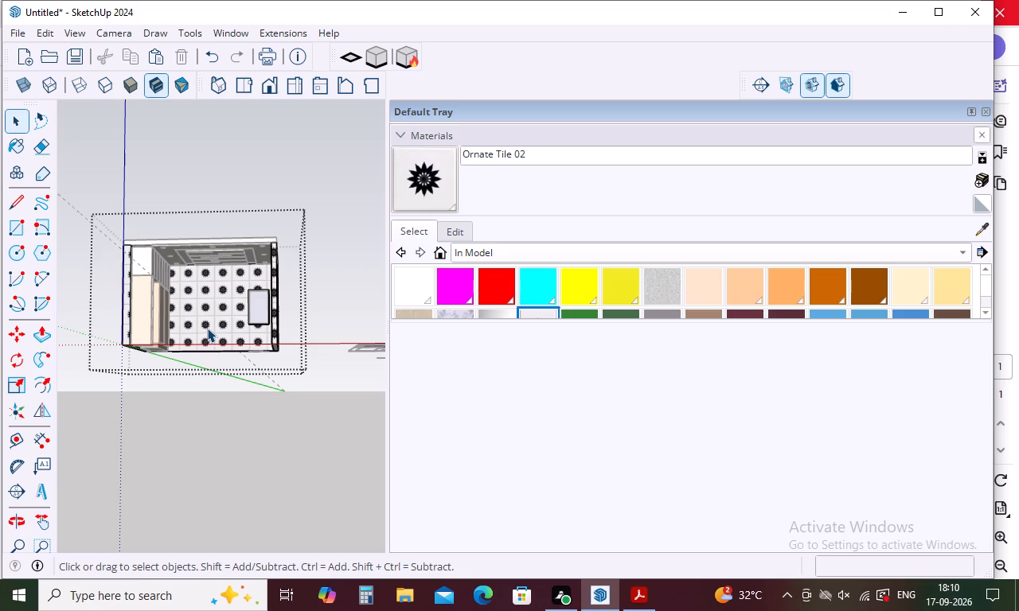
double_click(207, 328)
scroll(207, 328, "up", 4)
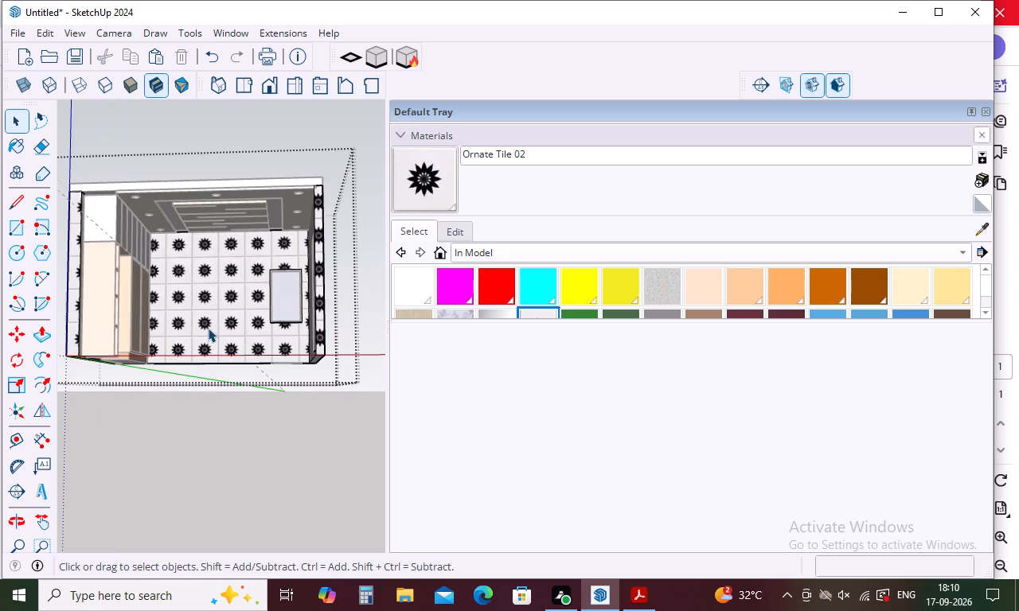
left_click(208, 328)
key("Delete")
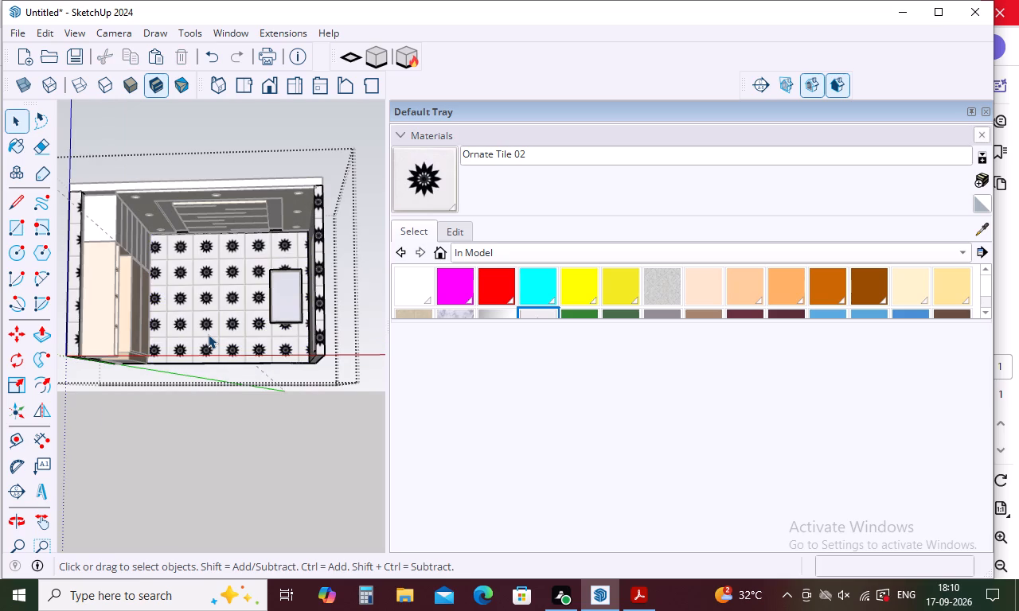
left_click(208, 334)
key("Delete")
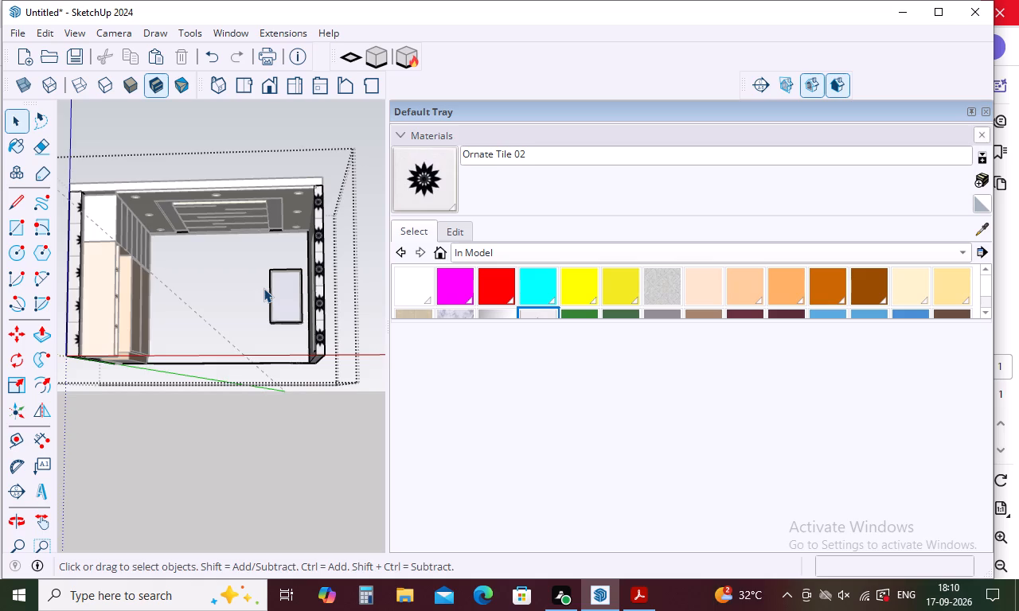
Undo the back wall face deletions and all the trial tile finishes, back to plain white walls.
scroll(264, 288, "down", 4)
middle_click_drag(264, 288, 245, 298)
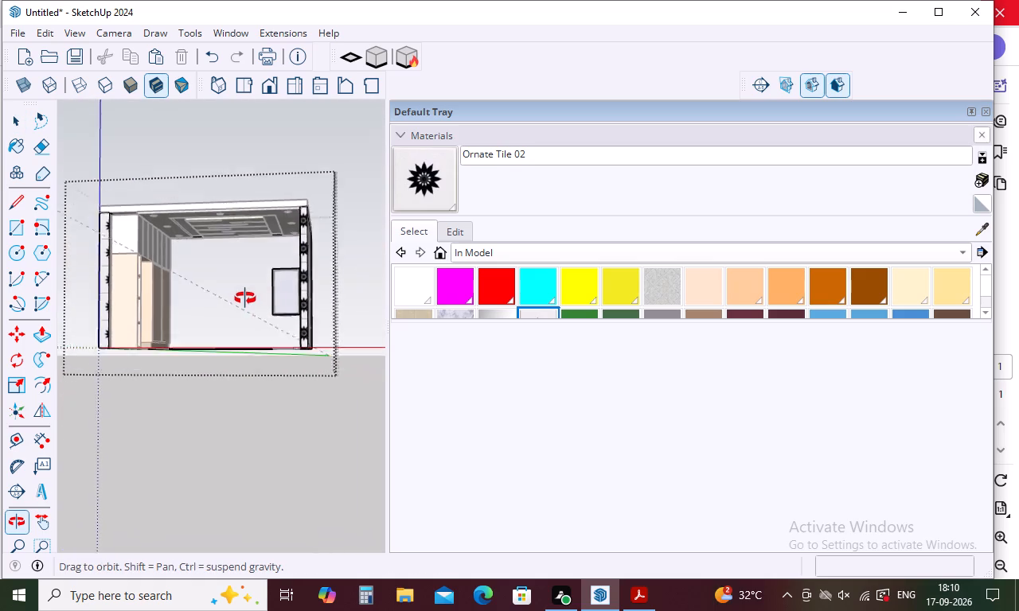
middle_click_drag(245, 298, 237, 309)
key("ctrl+z")
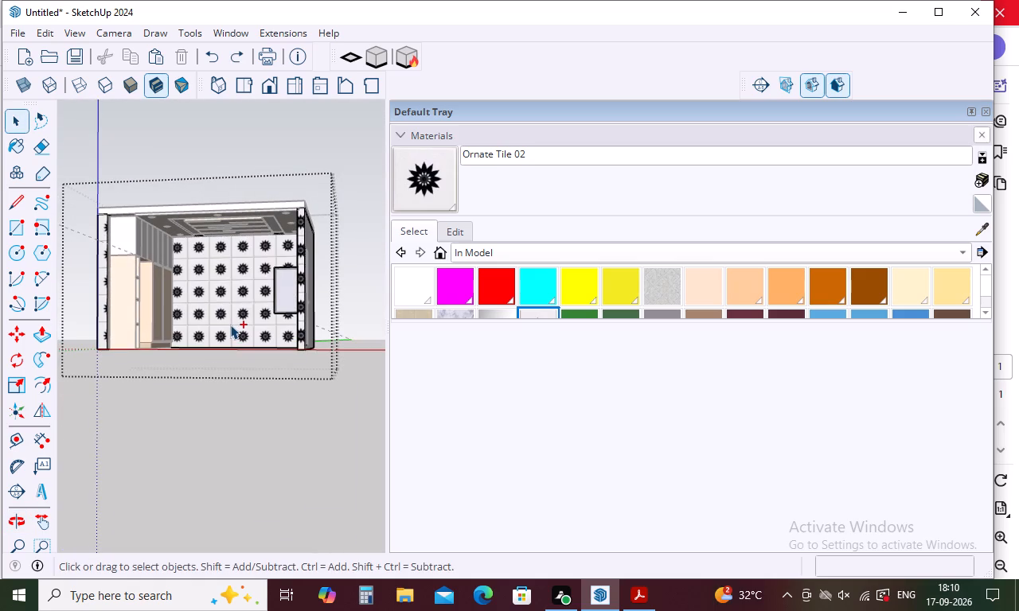
key("ctrl+z")
key("ctrl+z")
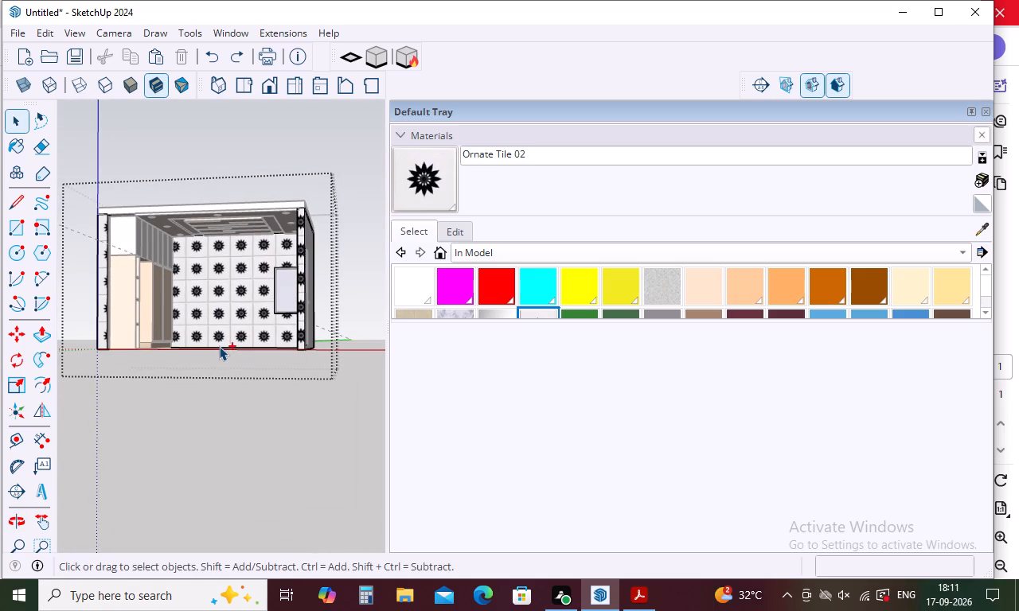
key("ctrl+z")
key("ctrl+z")
key("ctrl+z")
key("ctrl+z")
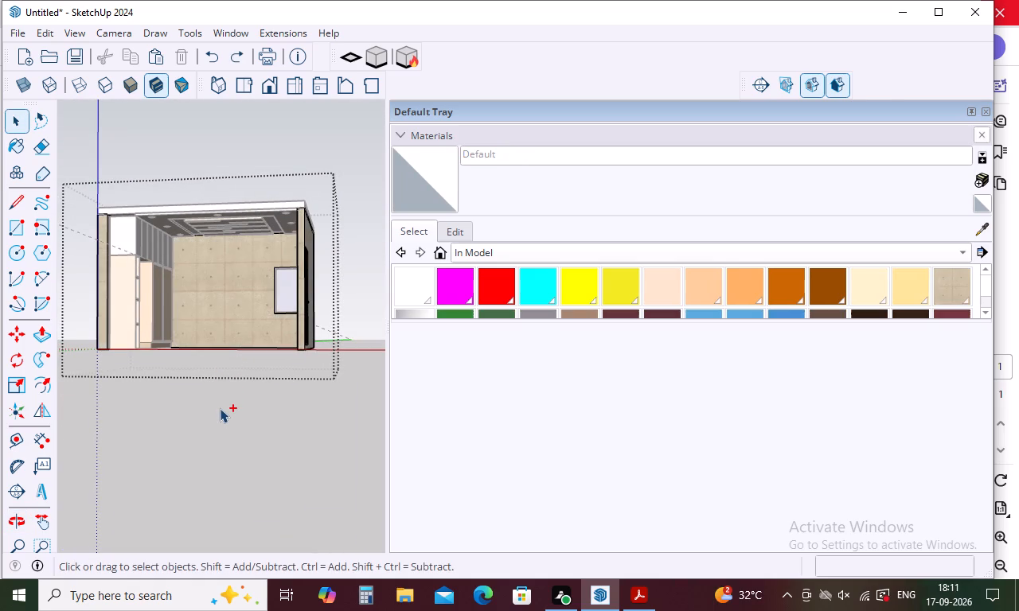
key("ctrl+z")
key("ctrl+z")
key("ctrl+z")
key("ctrl+z")
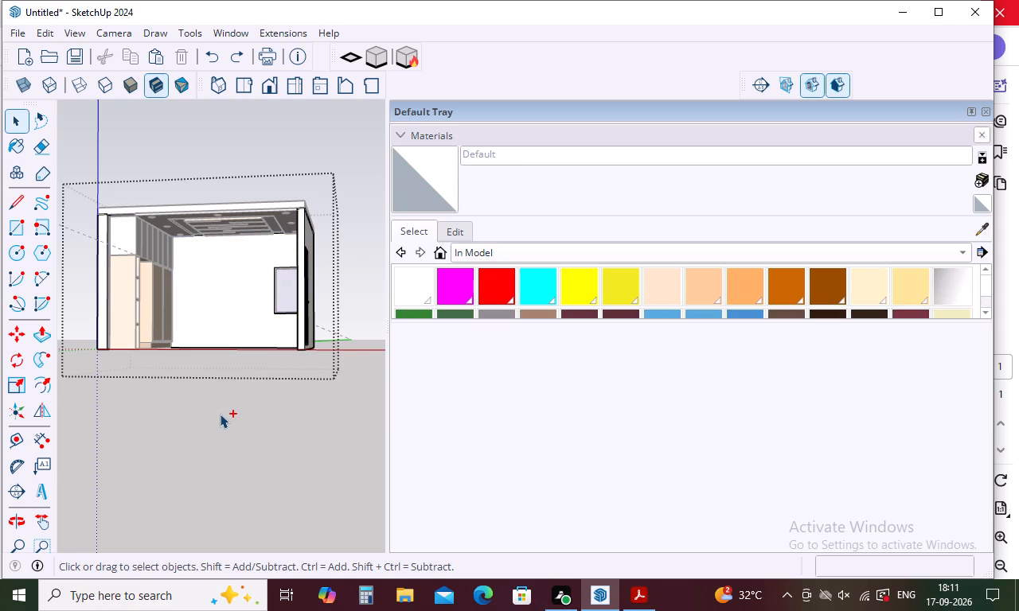
scroll(232, 409, "down", 3)
middle_click_drag(232, 409, 357, 428)
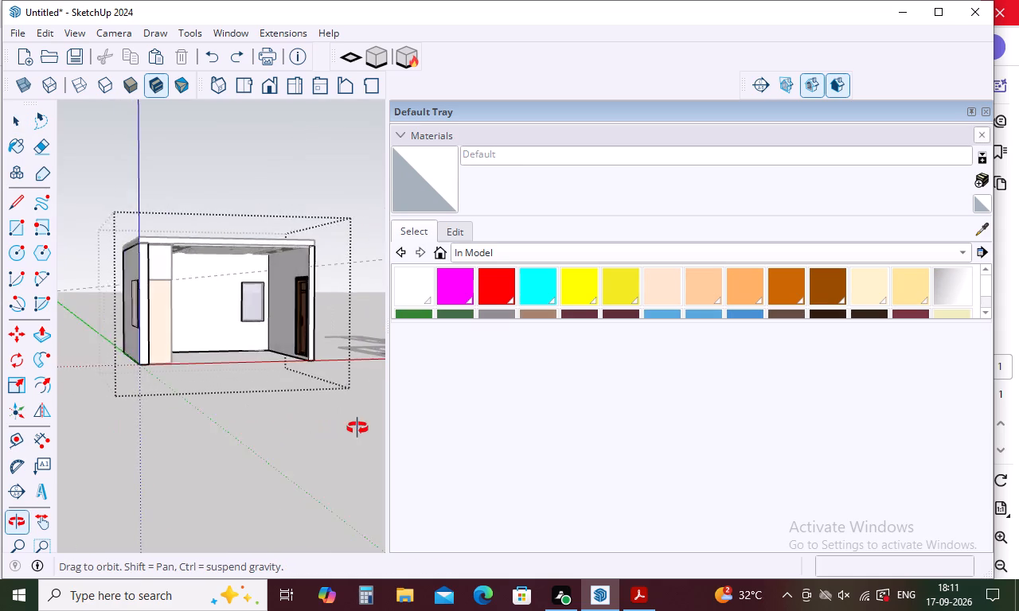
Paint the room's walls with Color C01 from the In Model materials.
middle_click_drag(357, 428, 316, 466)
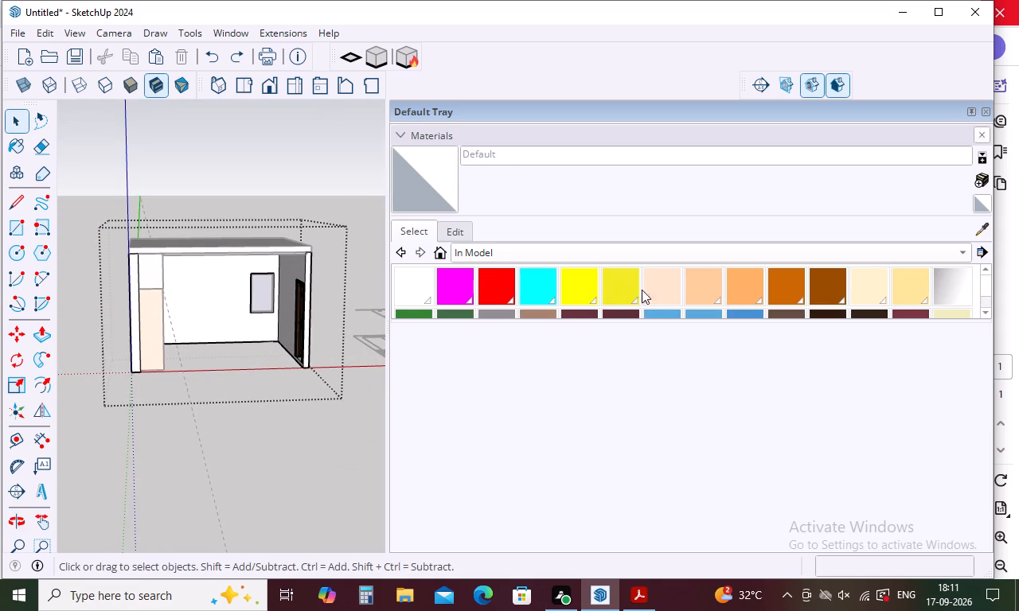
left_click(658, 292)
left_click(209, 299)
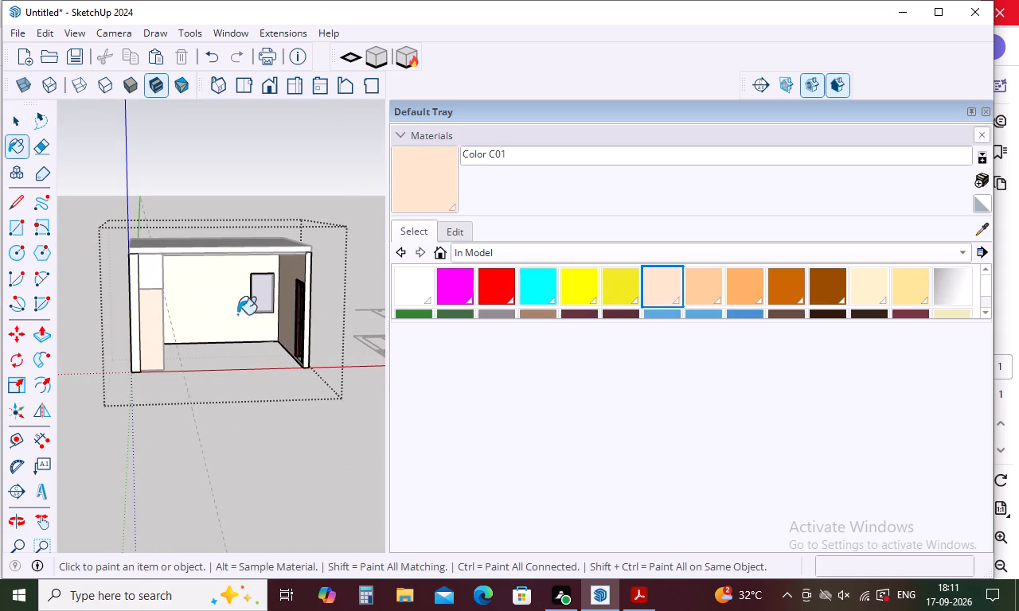
Inspect the painted walls together with the ceiling and wardrobe from several angles.
middle_click_drag(249, 348, 232, 288)
scroll(220, 276, "up", 4)
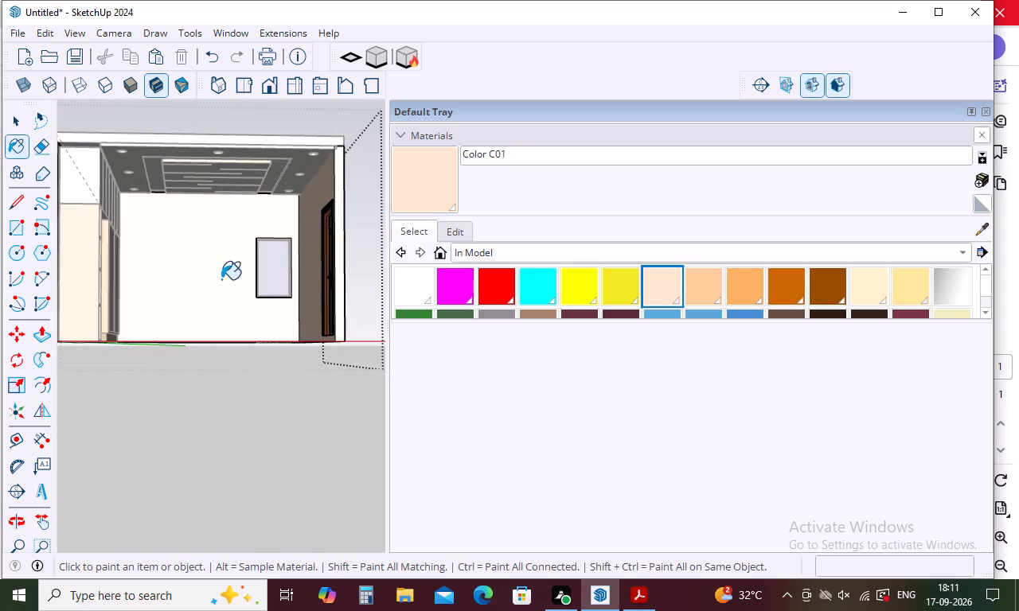
scroll(222, 279, "down", 6)
middle_click_drag(226, 285, 163, 347)
scroll(162, 259, "up", 3)
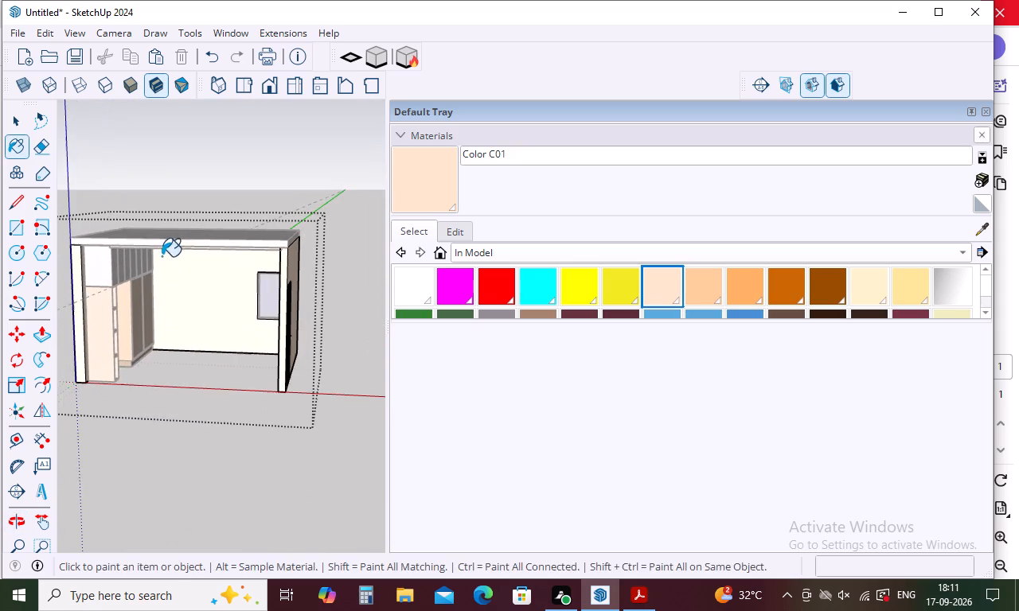
middle_click_drag(185, 281, 146, 204)
scroll(150, 236, "up", 3)
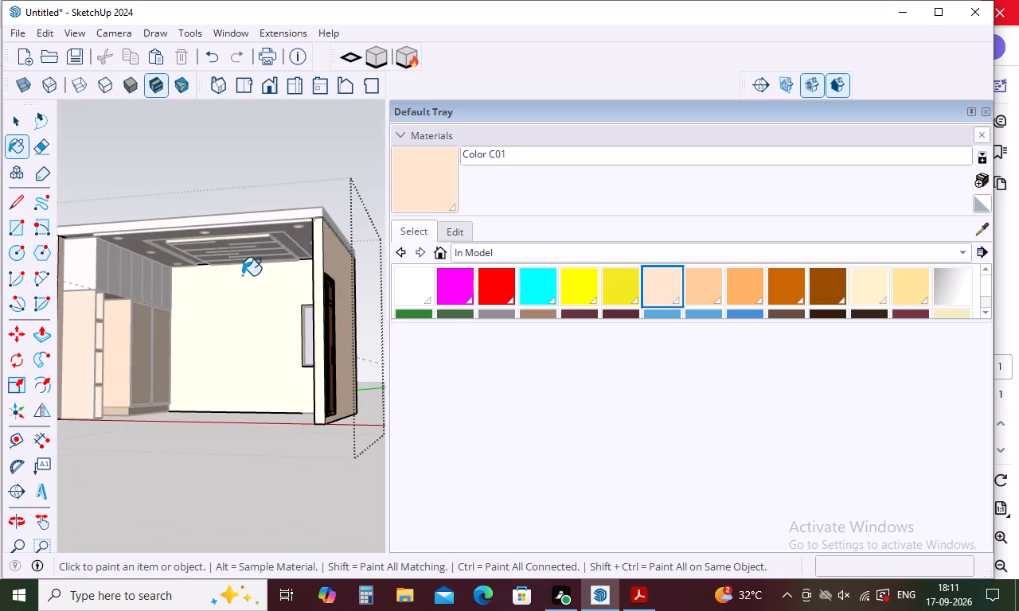
scroll(243, 275, "up", 3)
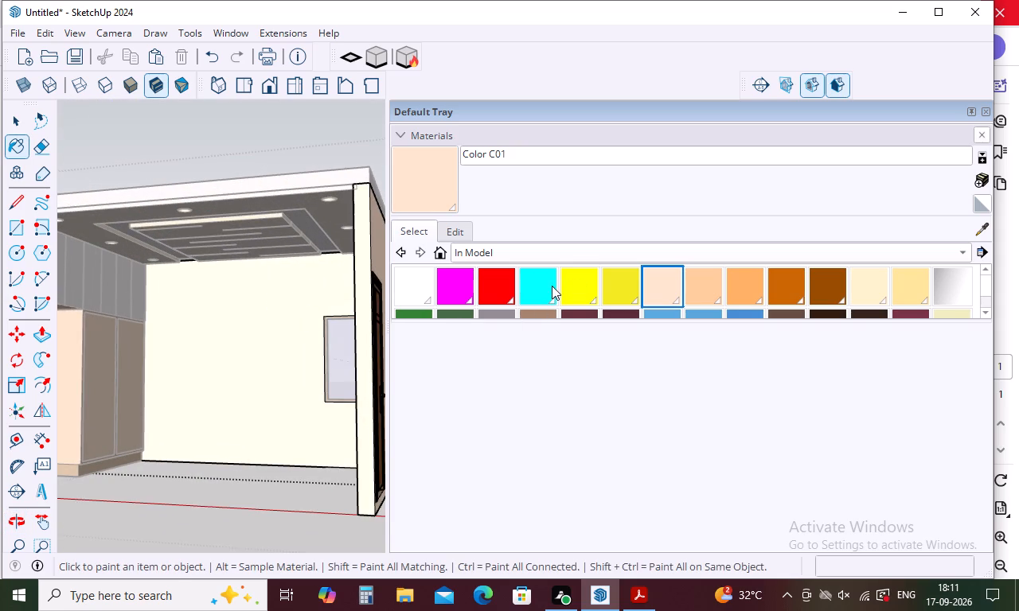
Browse the In Model materials for an alternative wall colour.
scroll(546, 292, "down", 3)
scroll(503, 298, "up", 3)
scroll(705, 286, "down", 3)
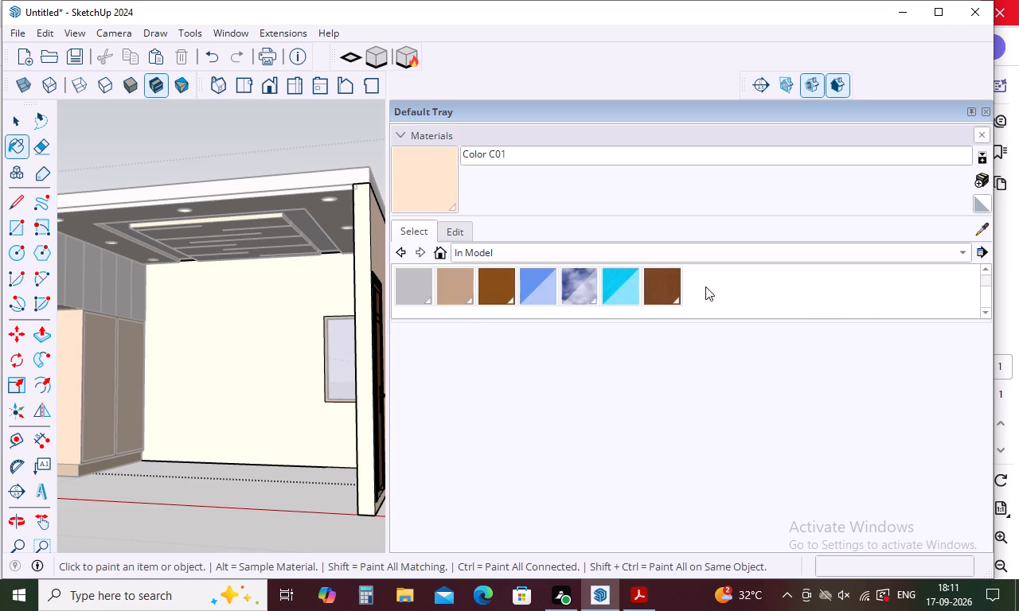
scroll(596, 308, "up", 2)
scroll(596, 308, "down", 1)
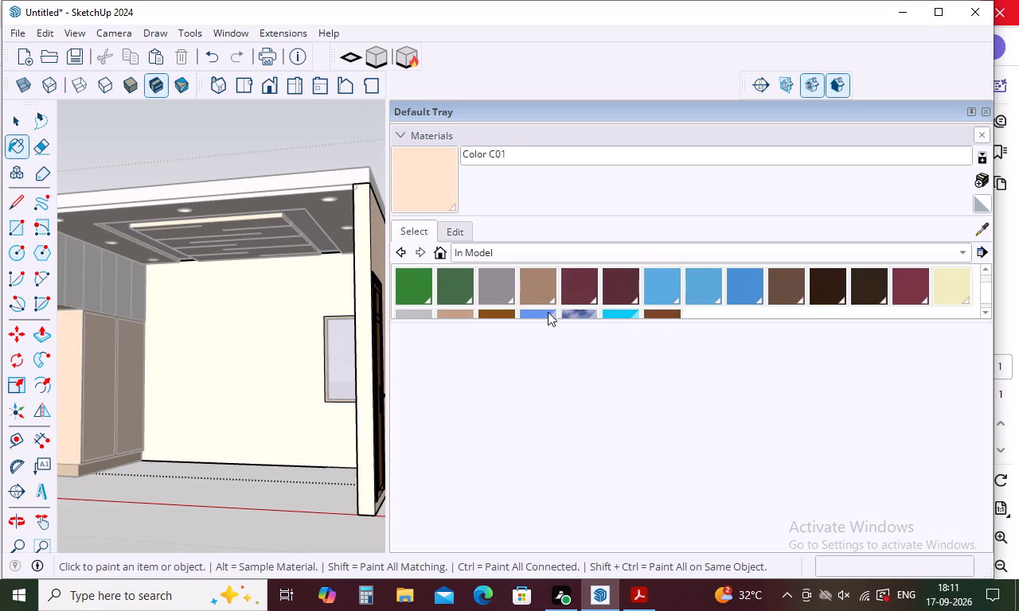
scroll(524, 289, "up", 4)
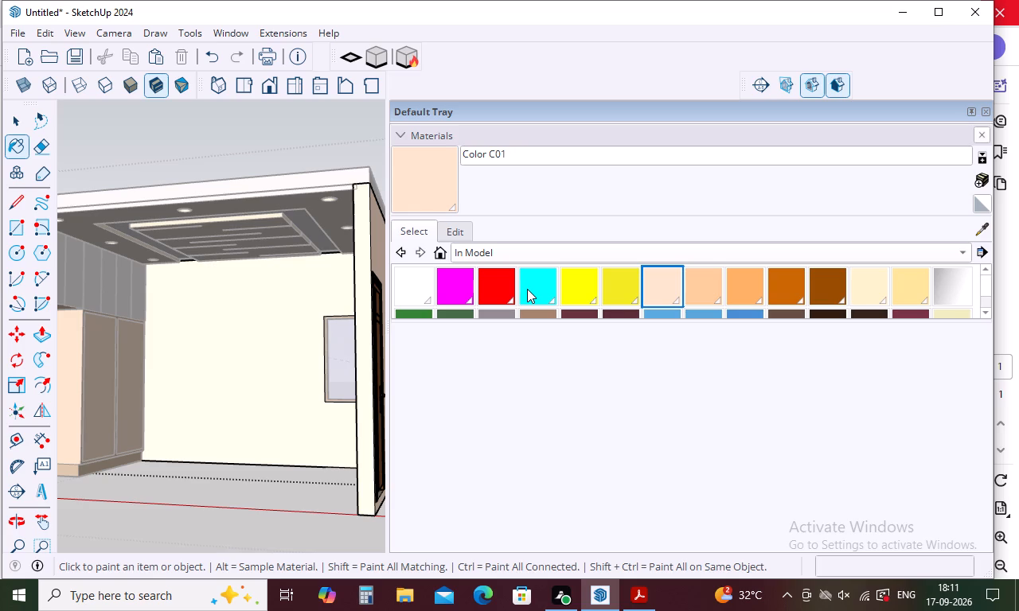
scroll(527, 289, "up", 3)
scroll(527, 289, "down", 8)
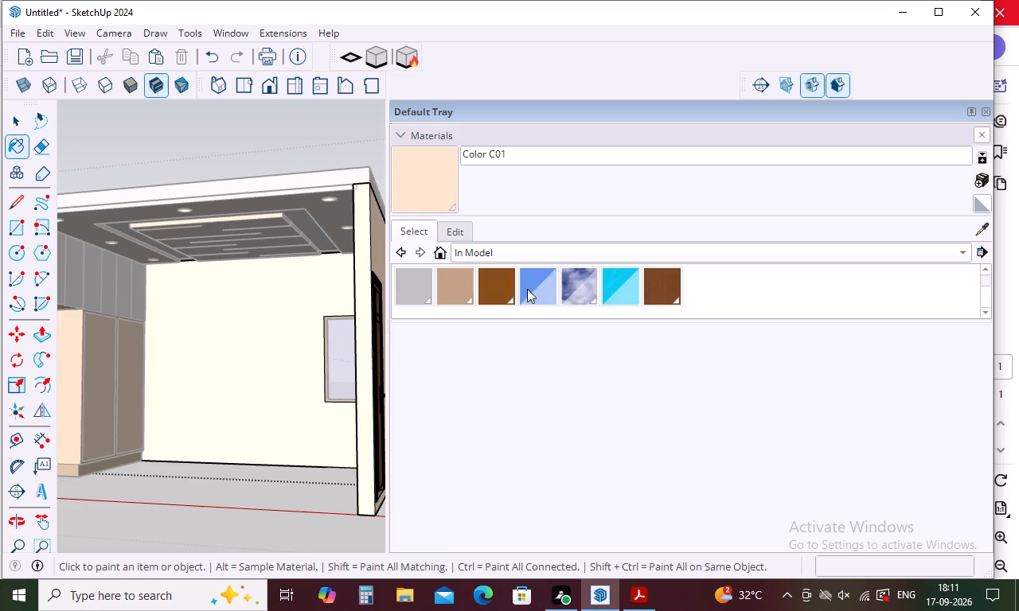
scroll(527, 289, "up", 7)
scroll(537, 285, "down", 3)
scroll(515, 299, "up", 3)
scroll(510, 284, "down", 2)
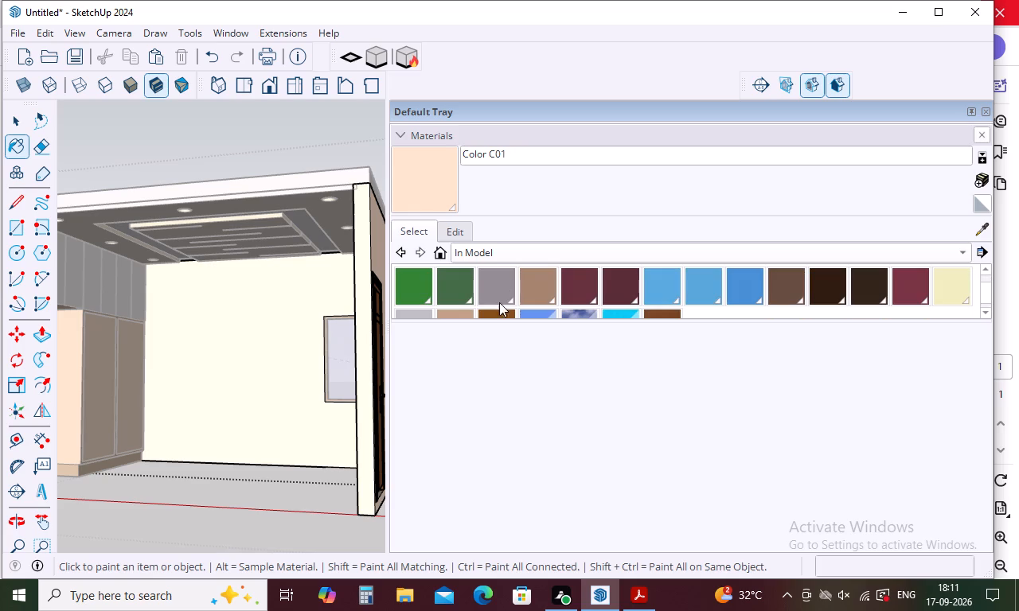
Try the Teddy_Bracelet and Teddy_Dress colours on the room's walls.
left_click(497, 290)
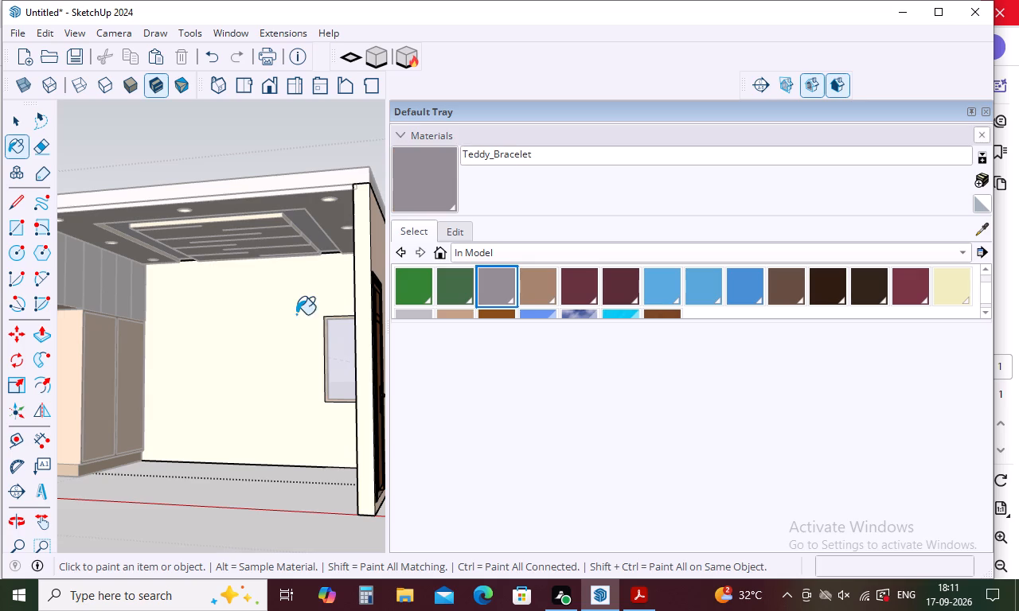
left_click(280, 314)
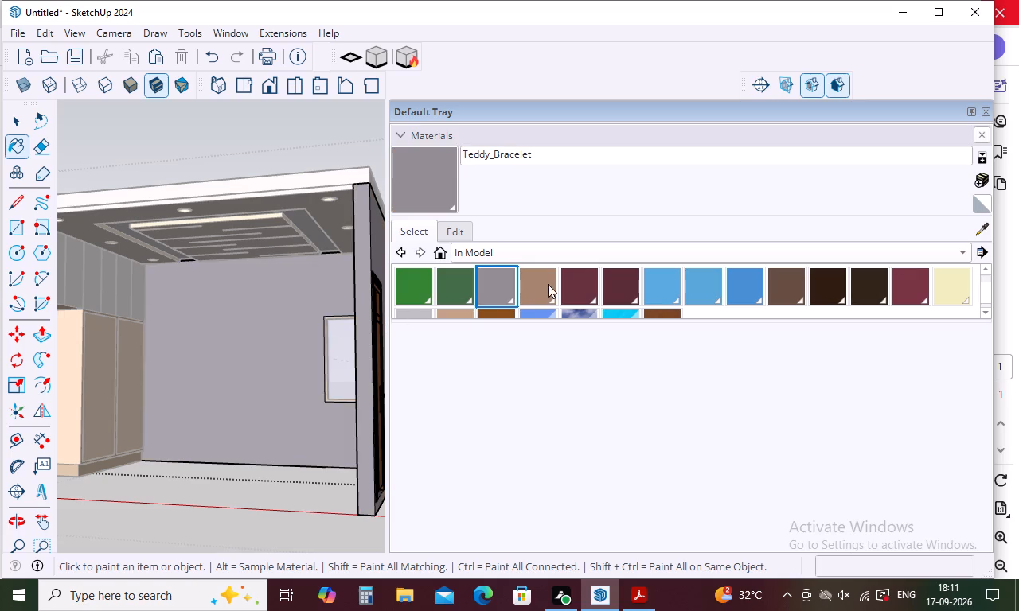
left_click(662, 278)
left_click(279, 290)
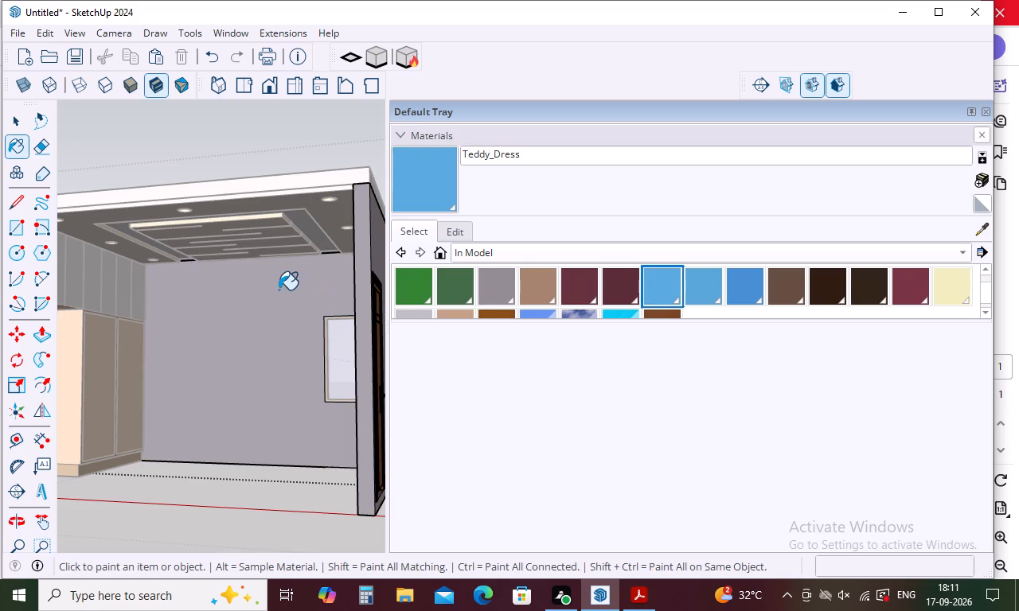
Repaint the room's walls with Color C01 from the In Model materials.
scroll(604, 293, "down", 4)
scroll(604, 293, "up", 4)
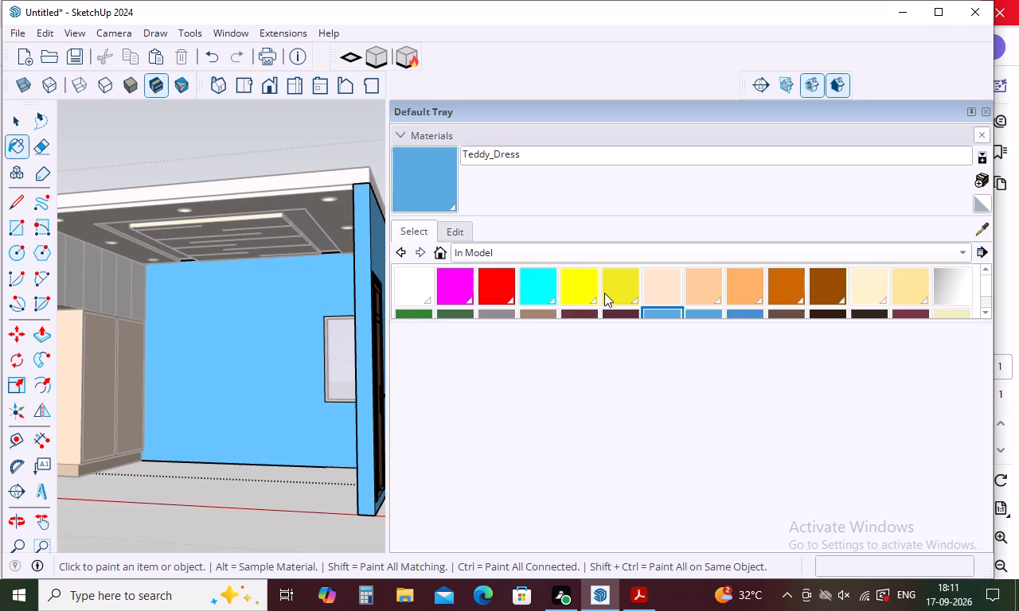
scroll(604, 293, "up", 2)
left_click(658, 286)
left_click(235, 321)
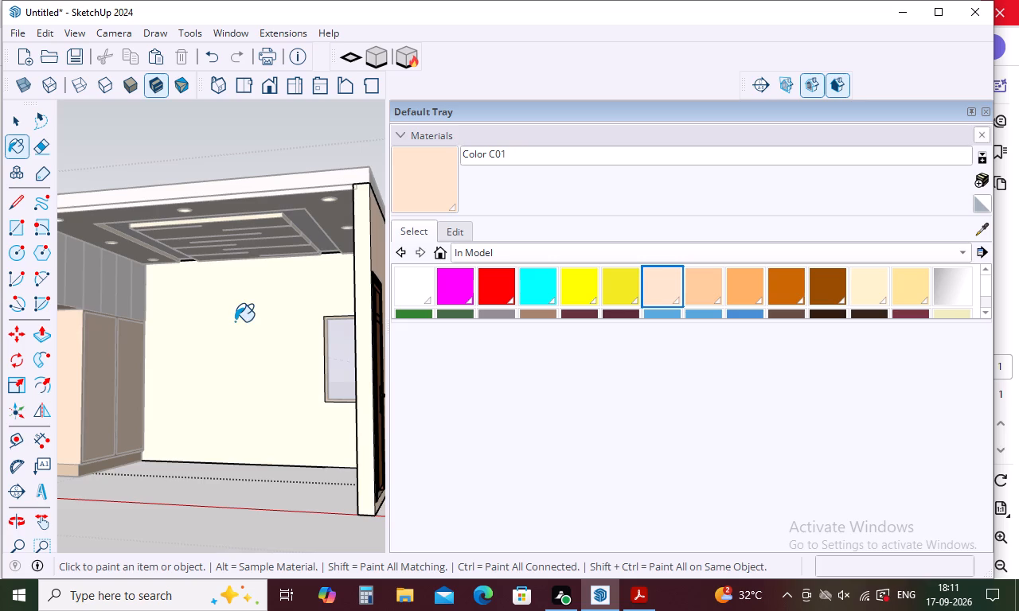
Check the repainted walls against the wardrobe, window and ceiling from different angles.
scroll(333, 368, "down", 4)
middle_click_drag(325, 367, 406, 395)
scroll(385, 369, "up", 2)
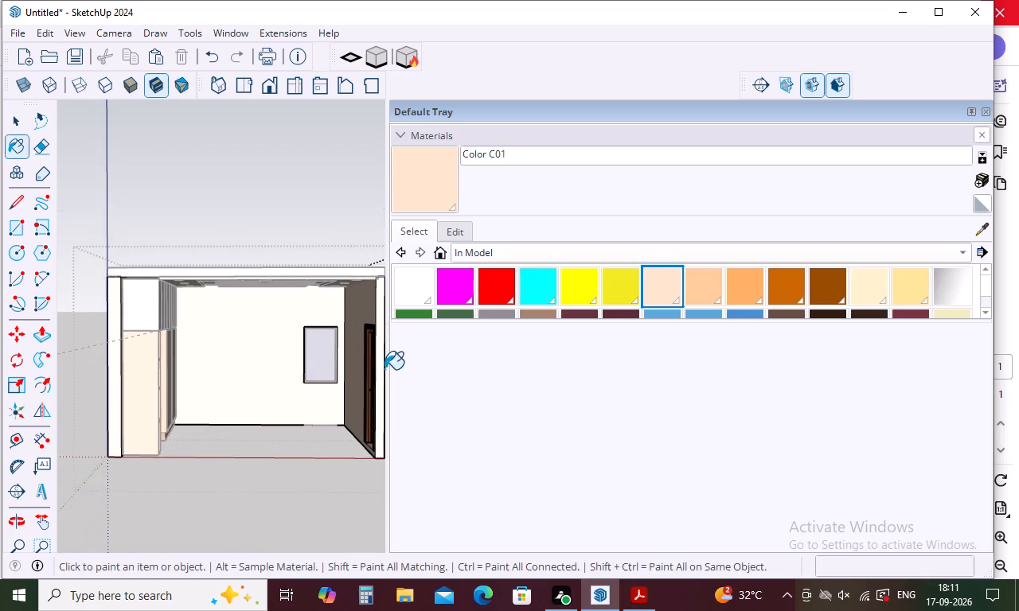
scroll(385, 369, "up", 2)
middle_click_drag(363, 352, 318, 342)
scroll(318, 341, "down", 4)
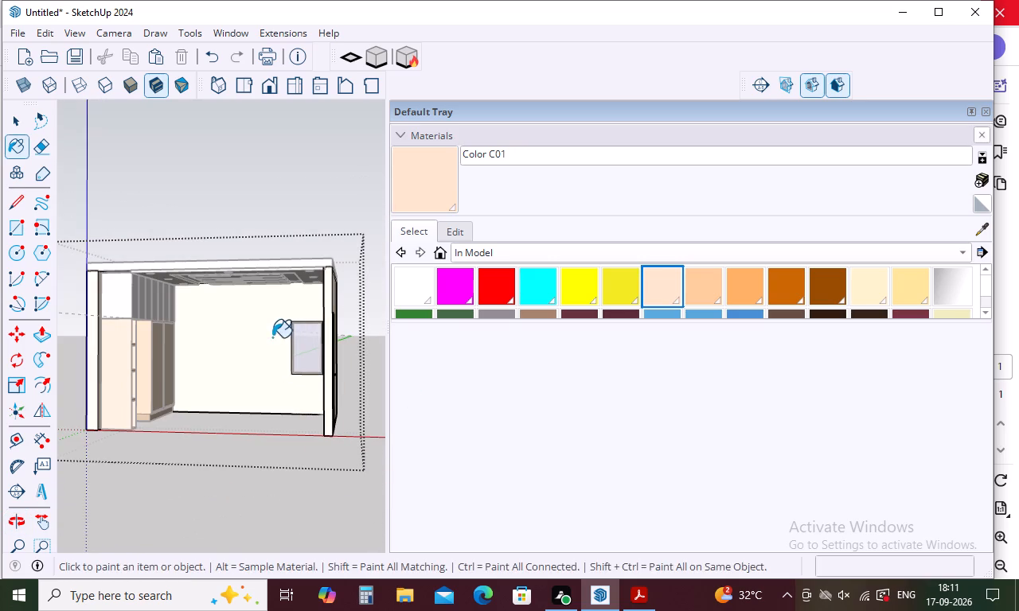
middle_click_drag(272, 337, 262, 341)
scroll(240, 311, "up", 4)
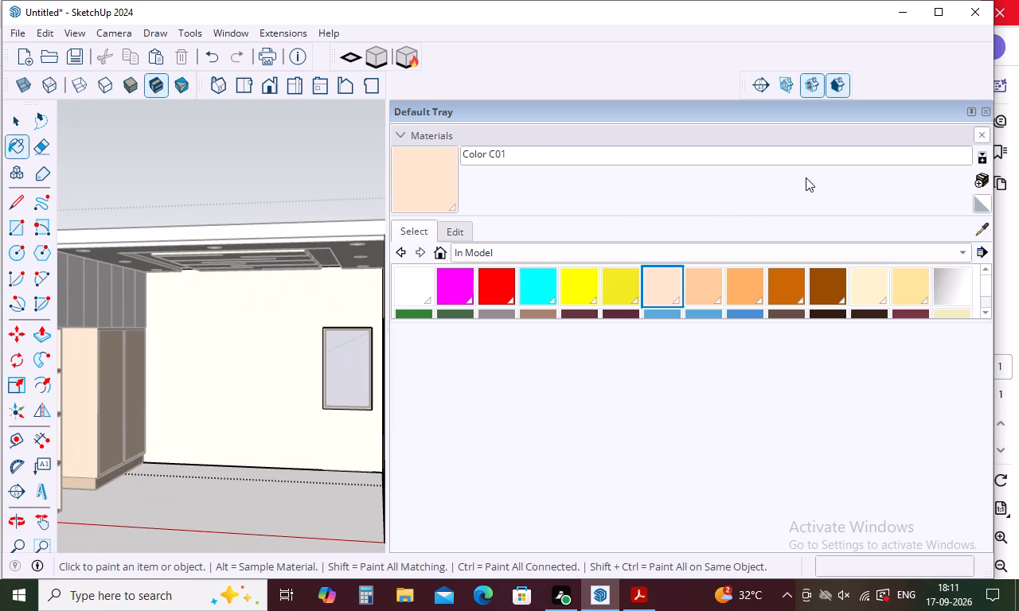
Close the Default Tray to free the full modelling area, keeping the model open.
left_click(969, 17)
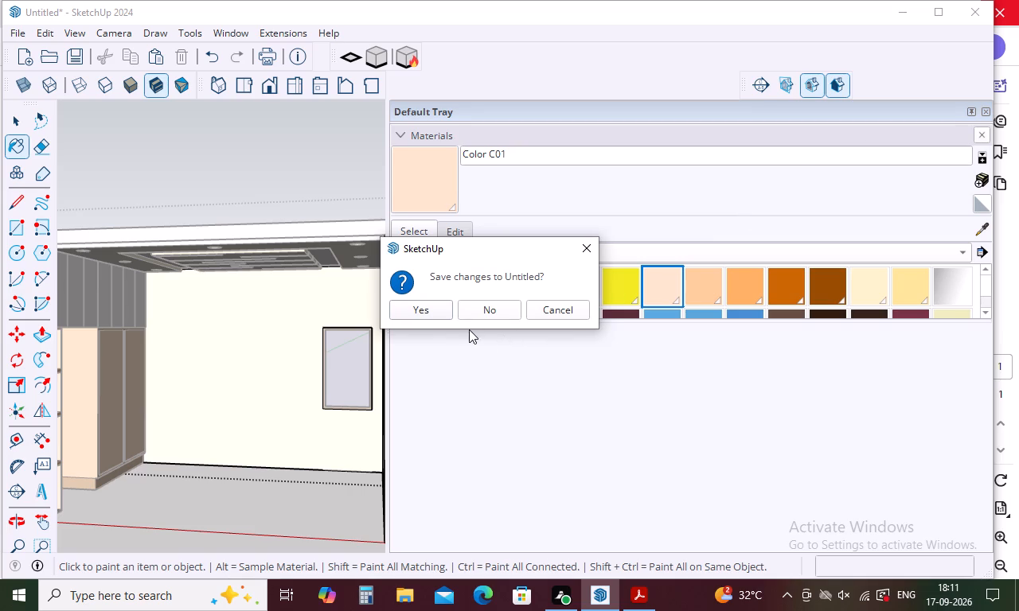
left_click(585, 245)
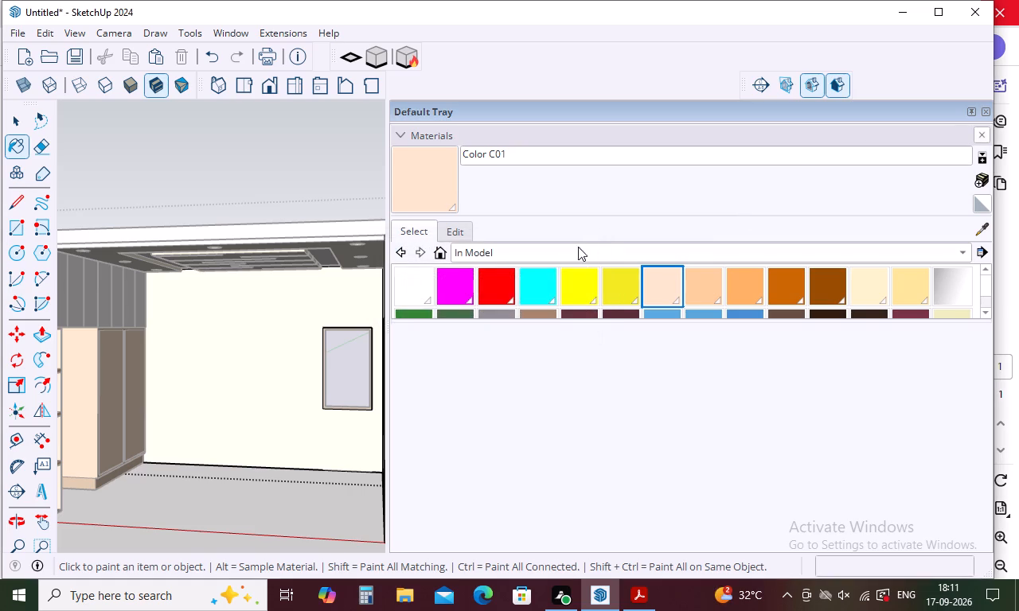
left_click(987, 112)
Finish painting and exit the wall group's editing context.
scroll(761, 290, "down", 3)
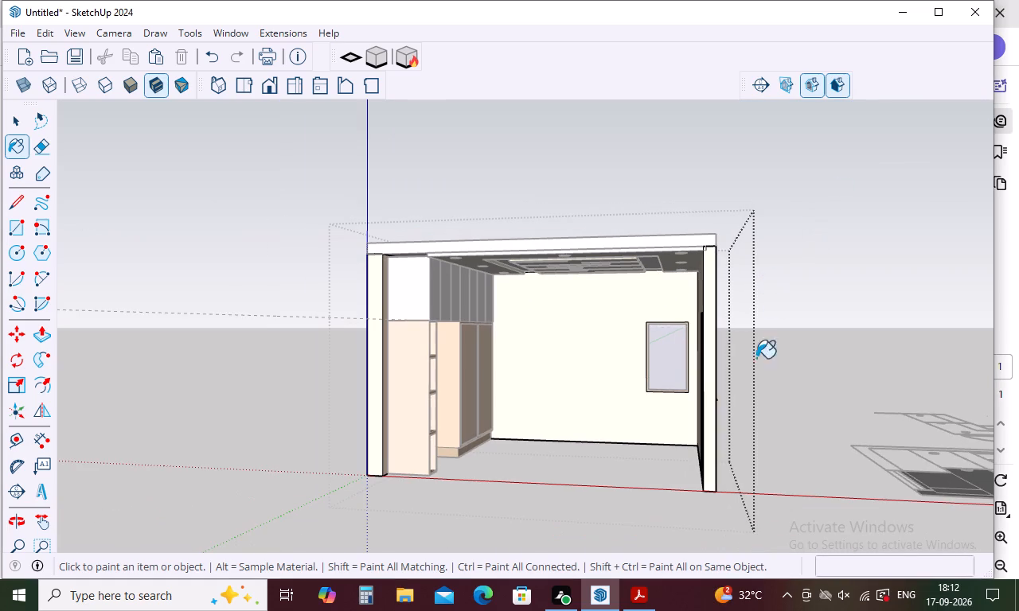
key("space")
left_click(805, 376)
Examine the finished room from several angles, including the false ceiling, wardrobe wall, shelf unit, window and door.
middle_click_drag(599, 461, 607, 443)
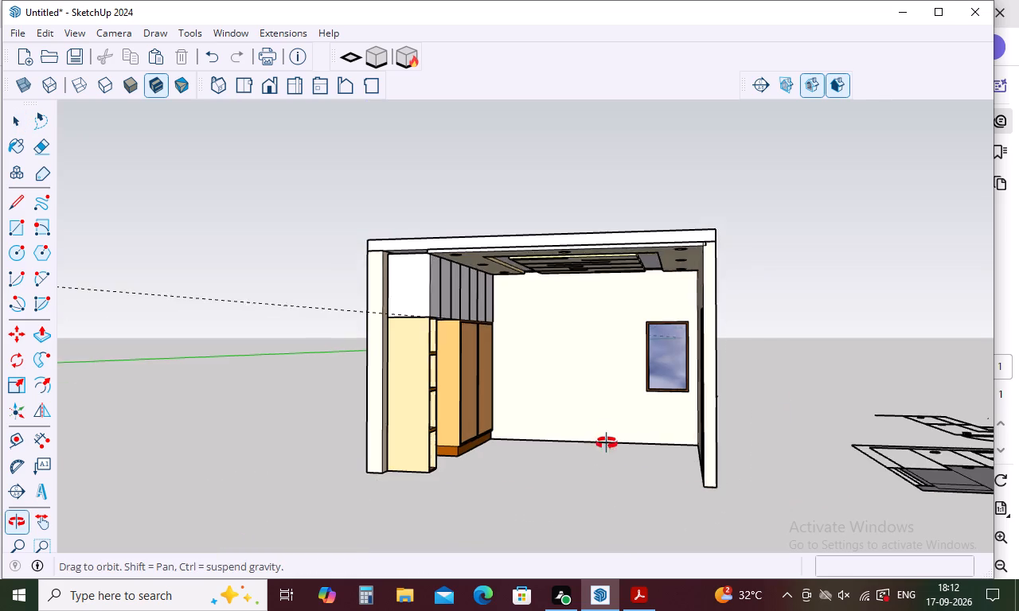
middle_click_drag(607, 443, 630, 434)
scroll(688, 348, "up", 4)
middle_click_drag(689, 348, 671, 350)
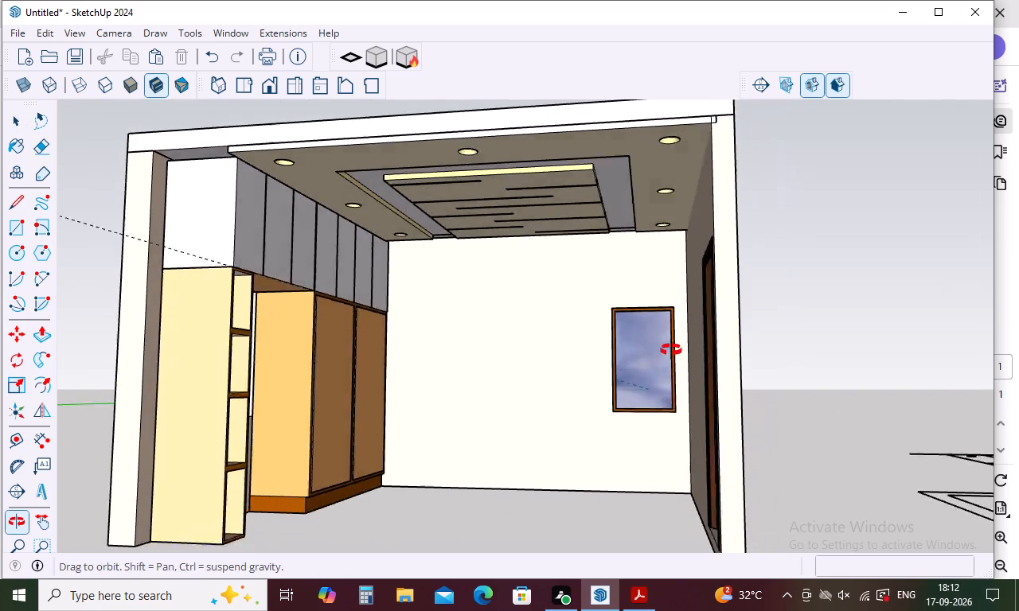
middle_click_drag(671, 350, 681, 348)
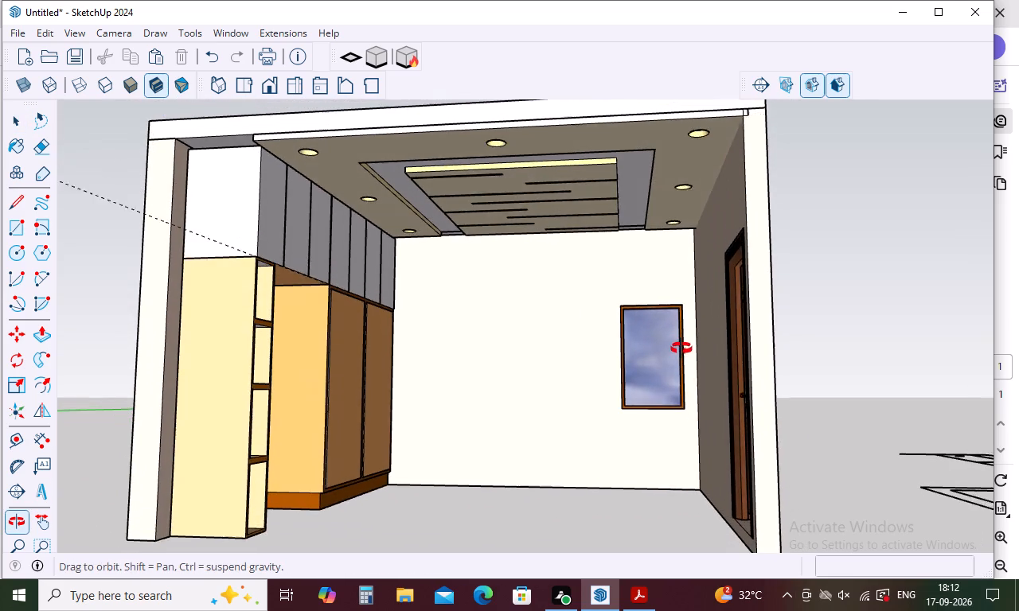
middle_click_drag(681, 348, 681, 352)
middle_click_drag(681, 352, 648, 355)
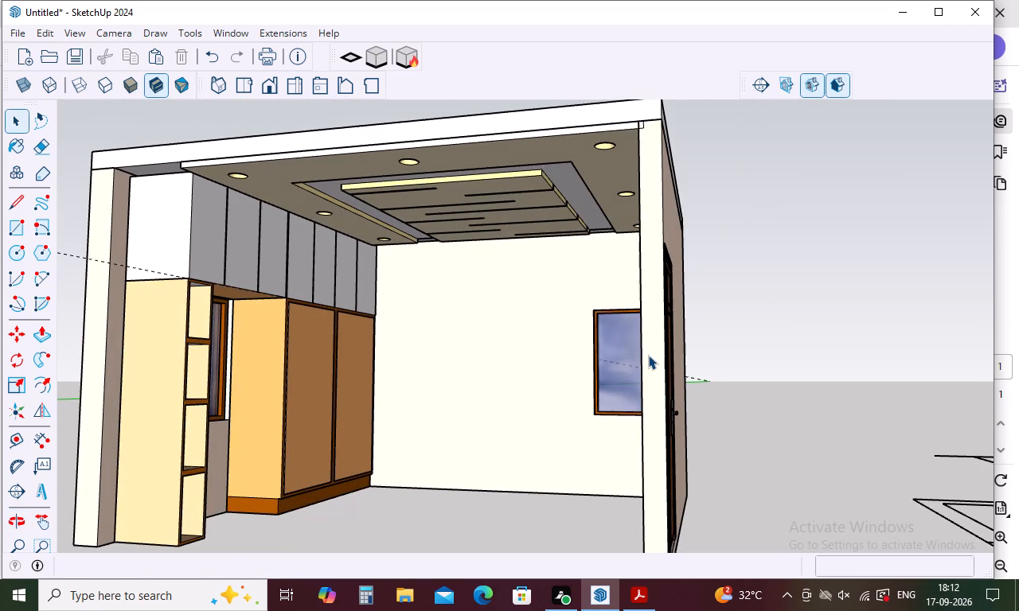
scroll(647, 354, "up", 2)
middle_click_drag(638, 347, 666, 342)
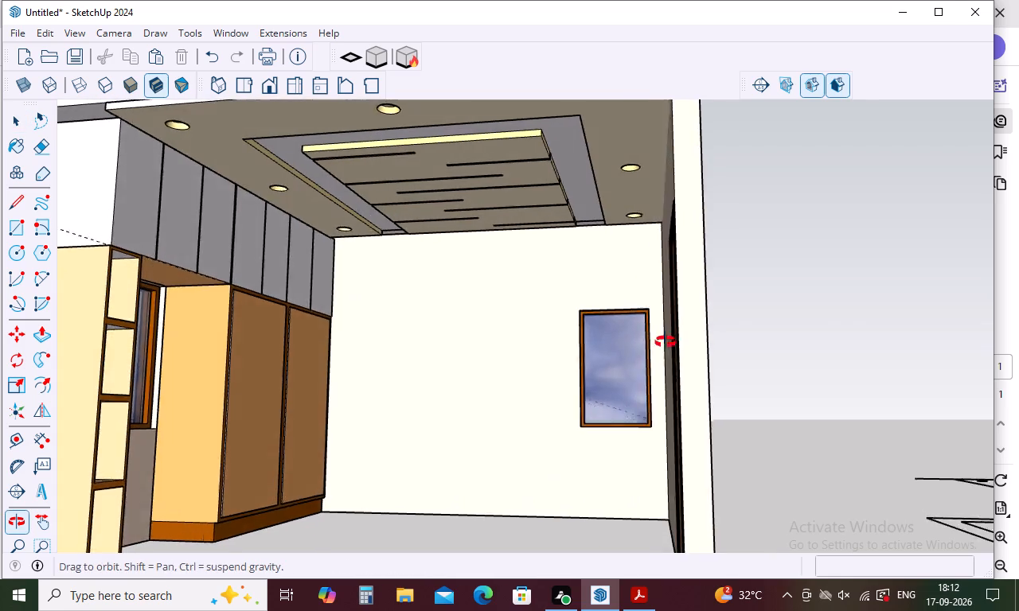
middle_click_drag(666, 342, 690, 376)
scroll(689, 352, "down", 7)
middle_click_drag(688, 368, 686, 319)
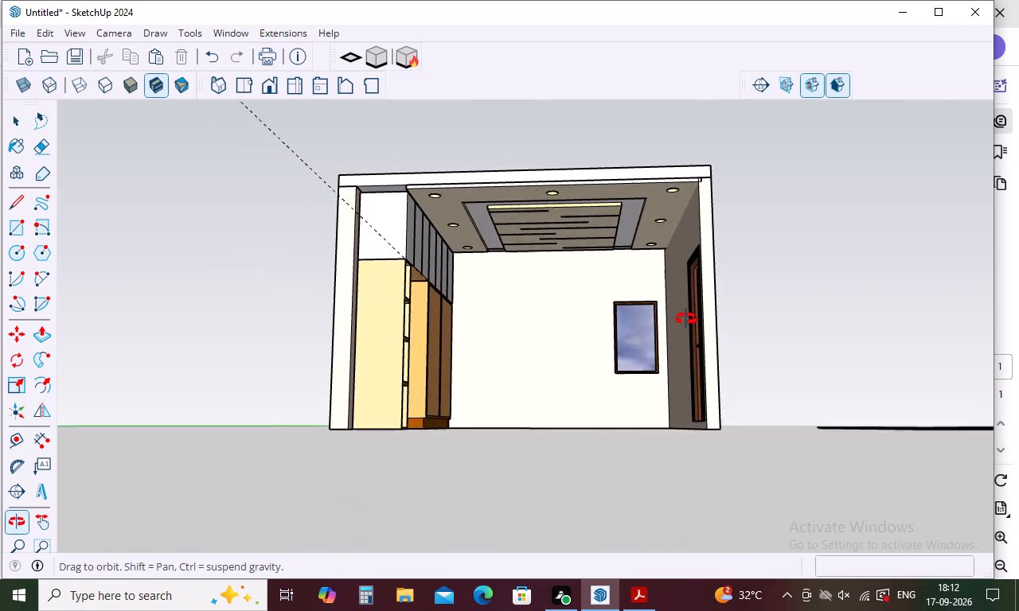
middle_click_drag(686, 319, 685, 316)
middle_click_drag(689, 273, 689, 246)
scroll(689, 213, "up", 3)
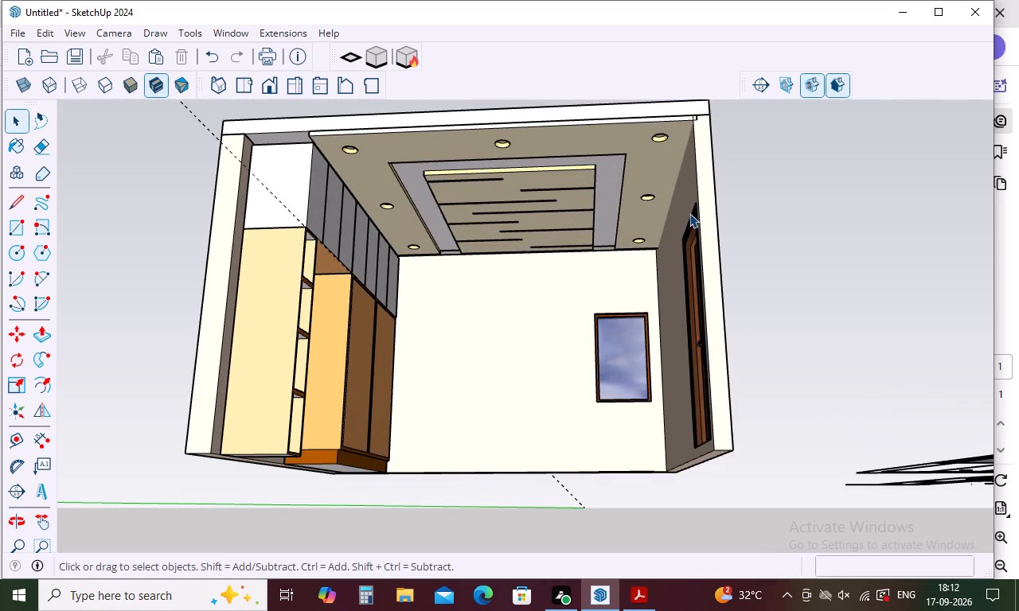
middle_click_drag(689, 212, 642, 238)
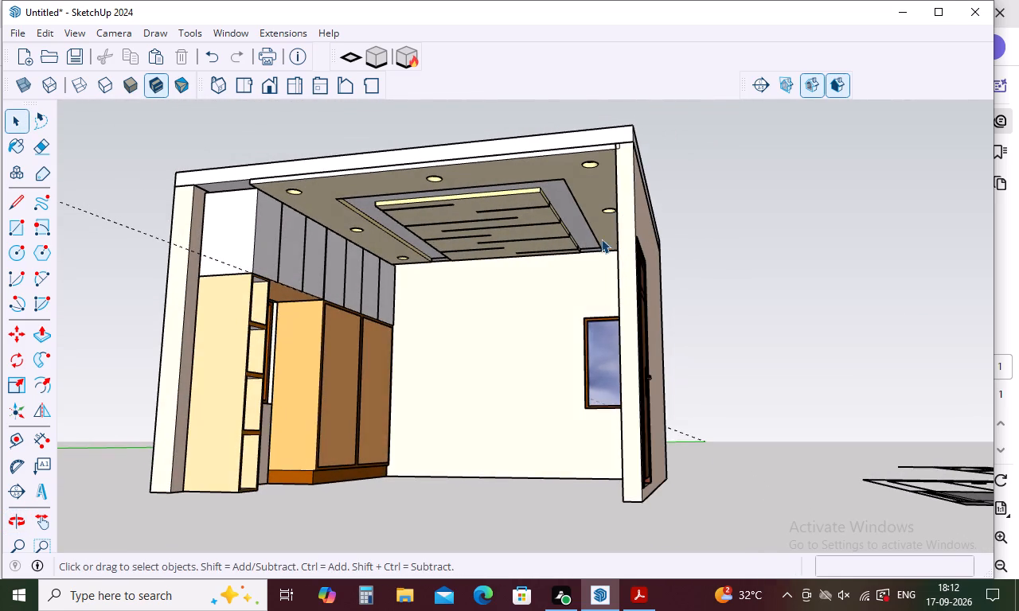
scroll(596, 239, "up", 3)
scroll(595, 239, "down", 6)
middle_click_drag(590, 237, 610, 240)
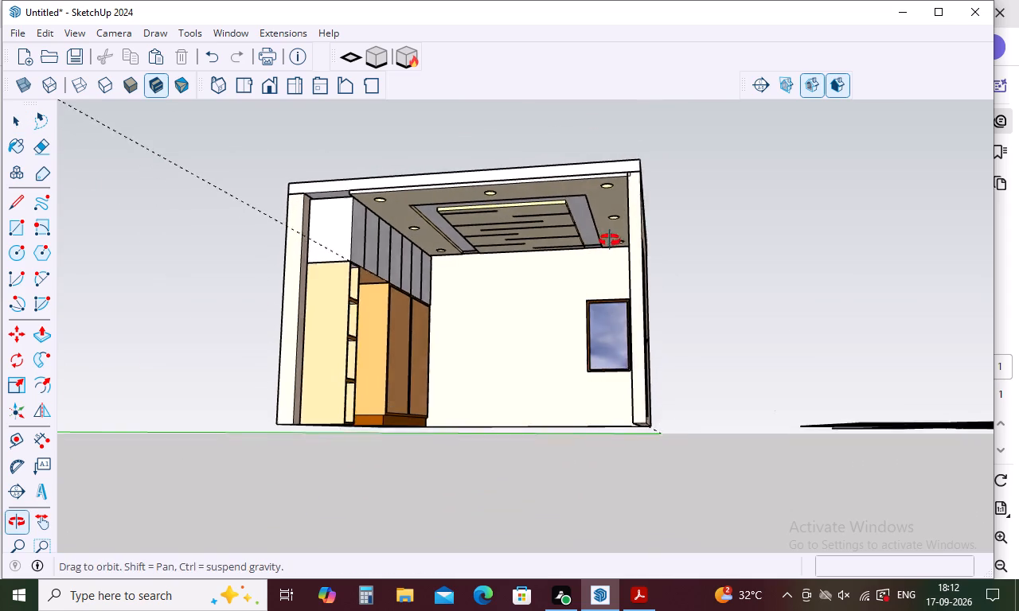
middle_click_drag(610, 240, 619, 243)
scroll(622, 235, "up", 2)
scroll(619, 234, "down", 3)
scroll(295, 214, "up", 3)
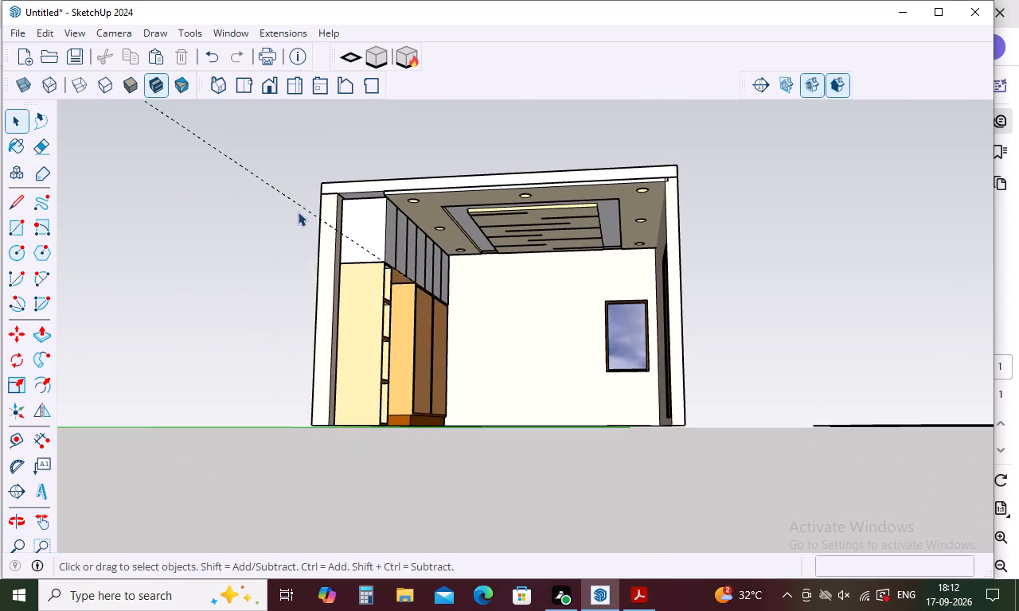
Inspect the room from the open front at several angles and distances, checking the ceiling, wardrobe wall, window and door.
scroll(318, 208, "up", 3)
scroll(458, 221, "down", 3)
scroll(834, 216, "up", 2)
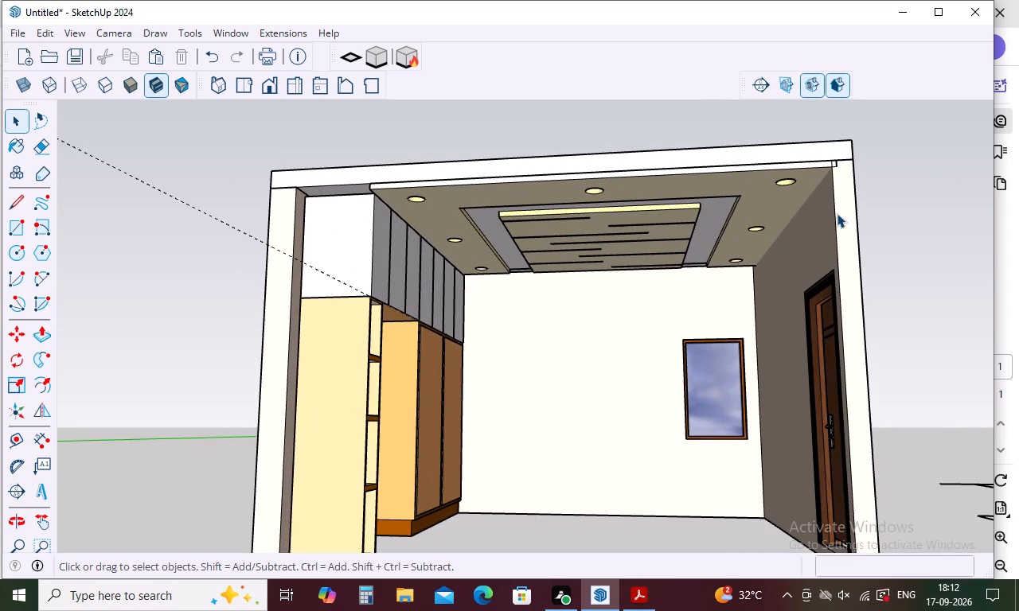
middle_click_drag(818, 228, 765, 224)
scroll(764, 223, "up", 1)
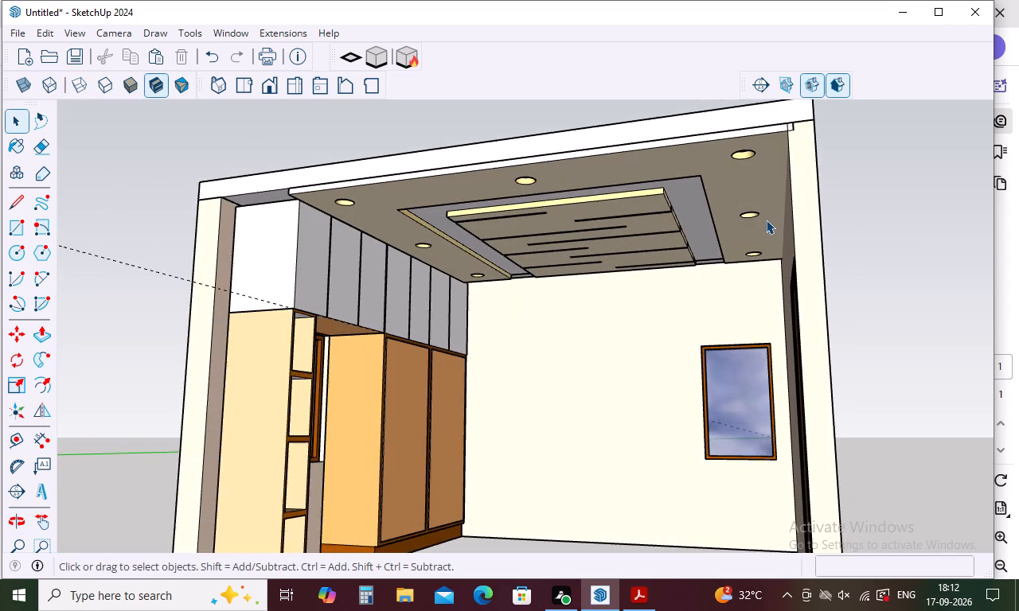
scroll(766, 220, "up", 1)
scroll(767, 220, "down", 2)
scroll(741, 285, "down", 2)
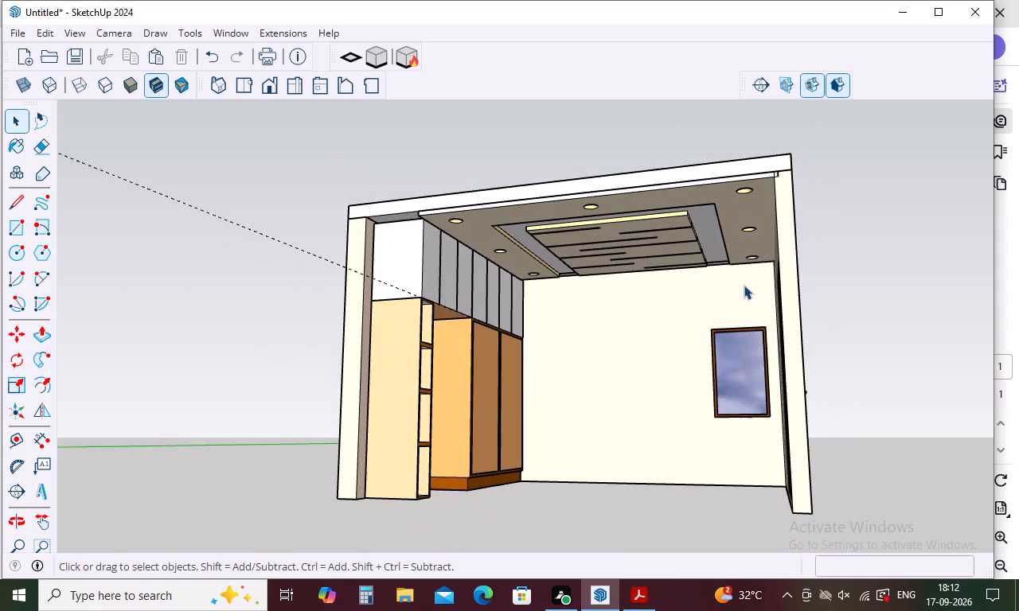
middle_click_drag(744, 285, 744, 267)
scroll(749, 250, "up", 2)
scroll(745, 259, "down", 2)
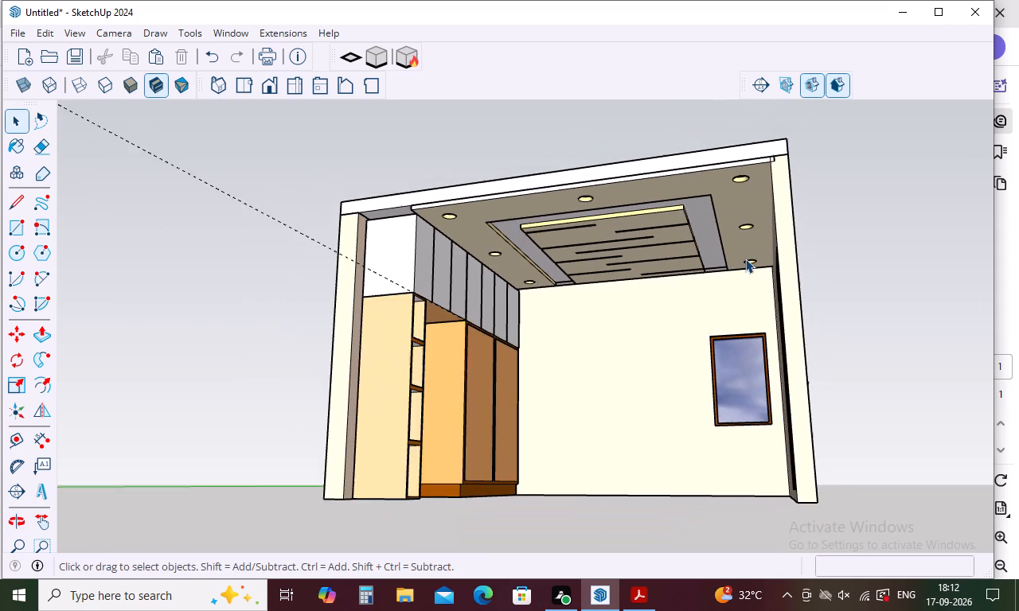
scroll(746, 299, "up", 2)
middle_click_drag(746, 300, 760, 286)
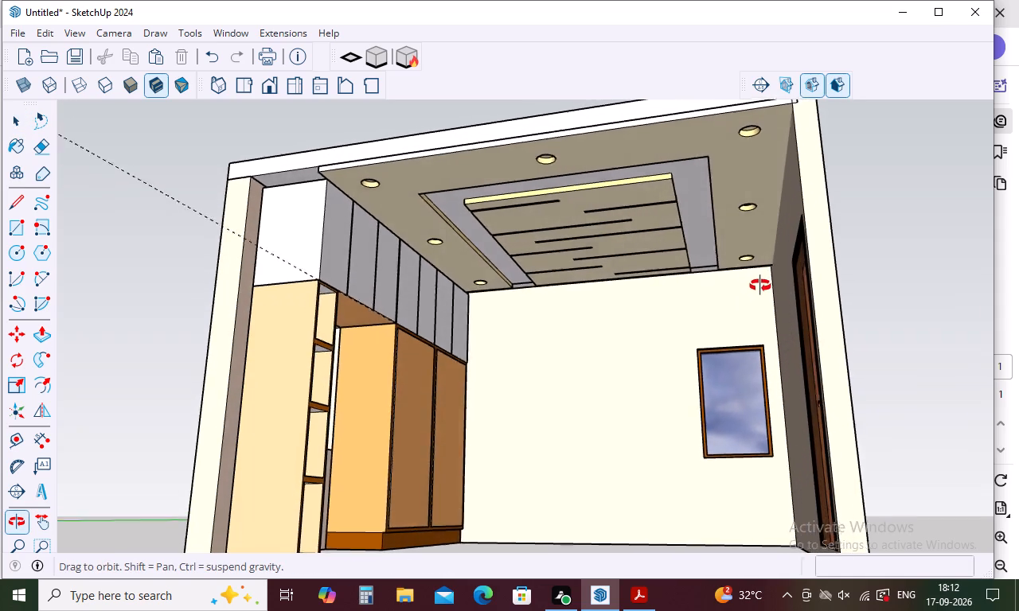
middle_click_drag(760, 286, 766, 277)
scroll(766, 277, "down", 2)
scroll(743, 337, "up", 2)
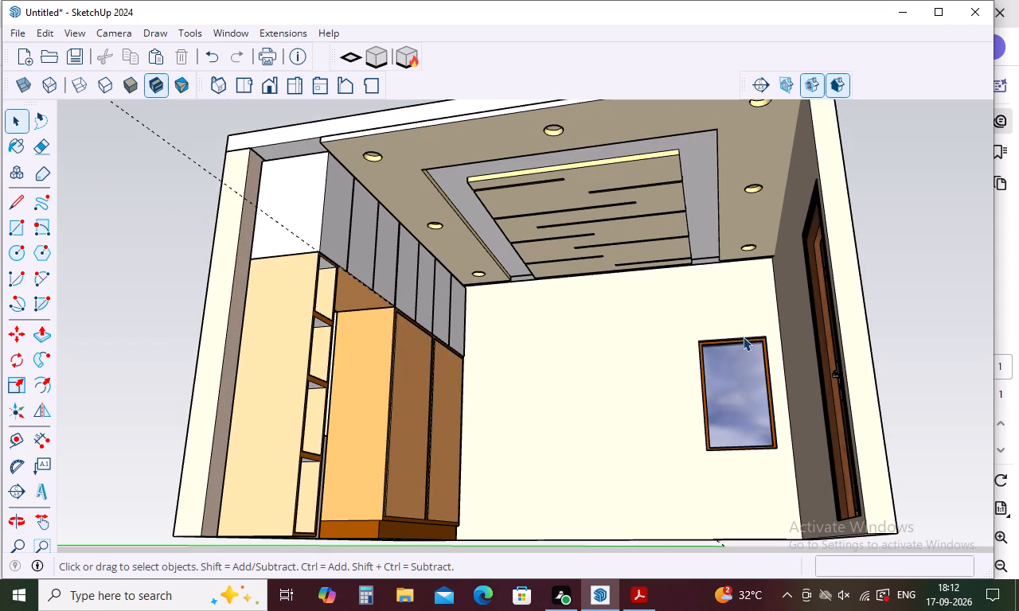
middle_click_drag(743, 337, 740, 352)
scroll(740, 352, "down", 1)
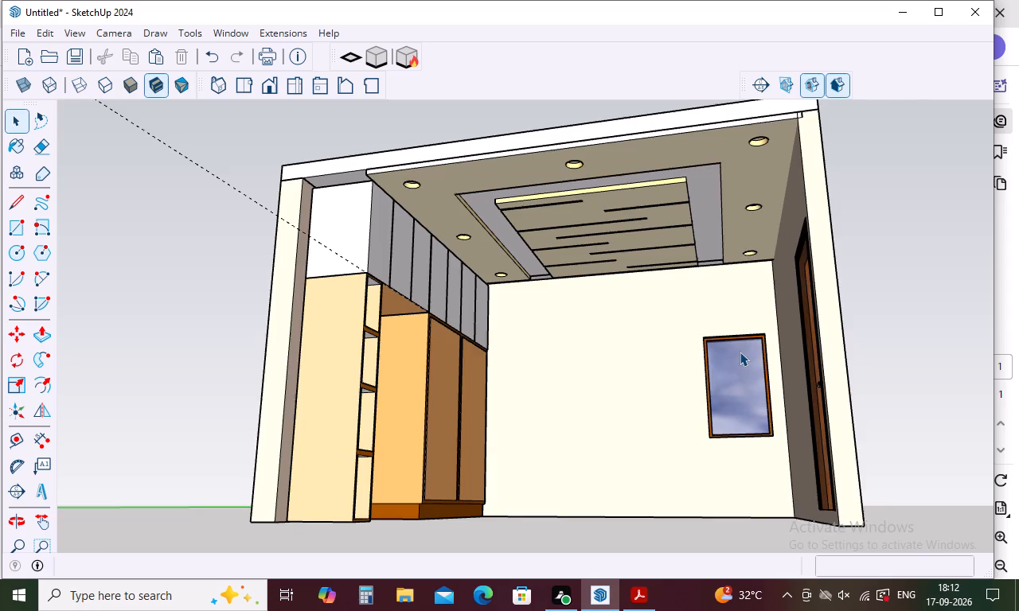
scroll(740, 352, "up", 2)
scroll(740, 352, "down", 1)
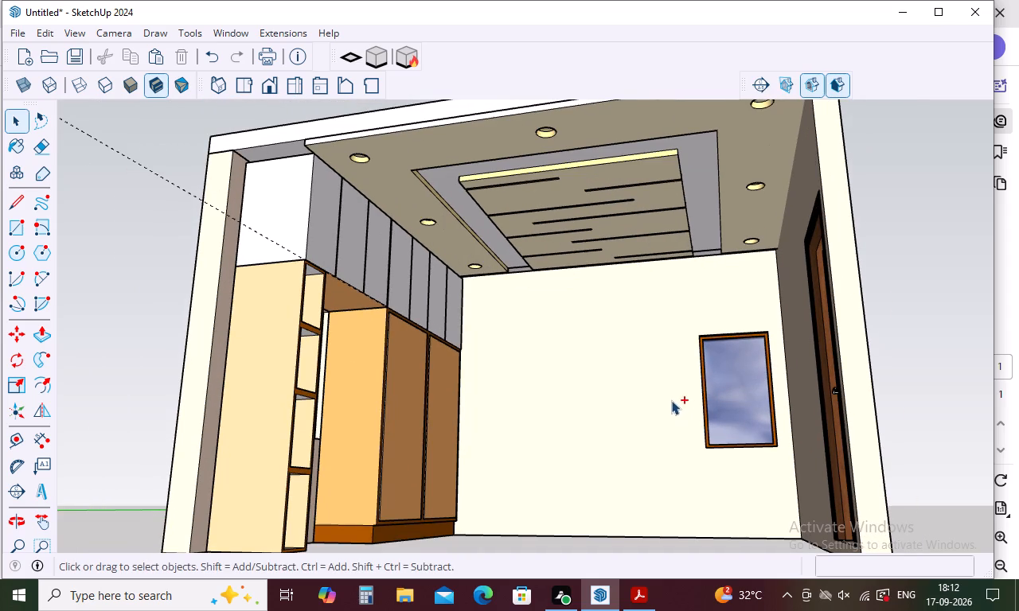
Save the model as a SketchUp file named "ceiling 2" in the PAID INTERNSHIP folder.
key("ctrl+s")
key("BackSpace")
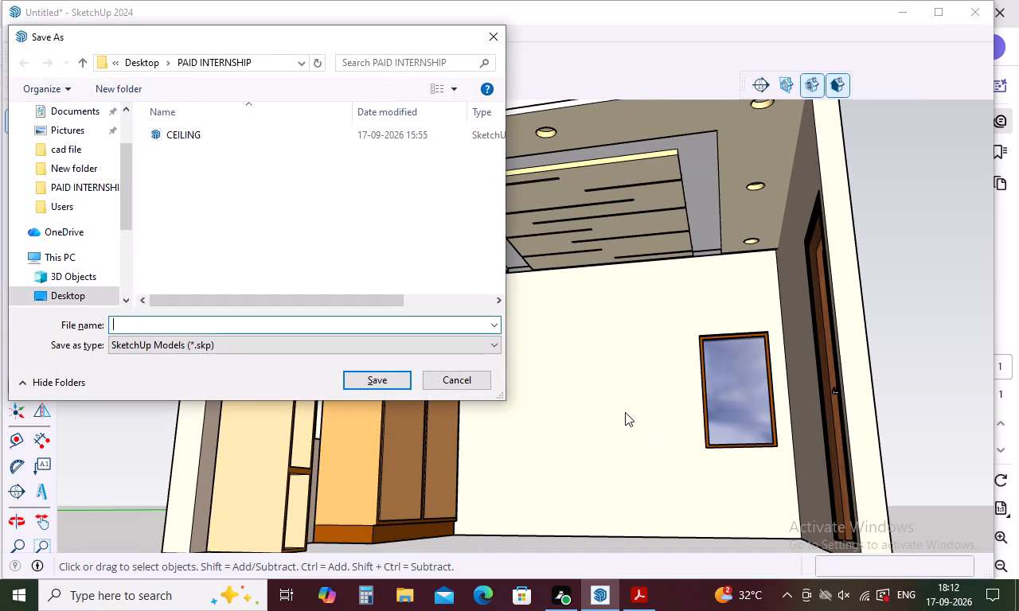
key("c")
key("e")
type("il")
key("i")
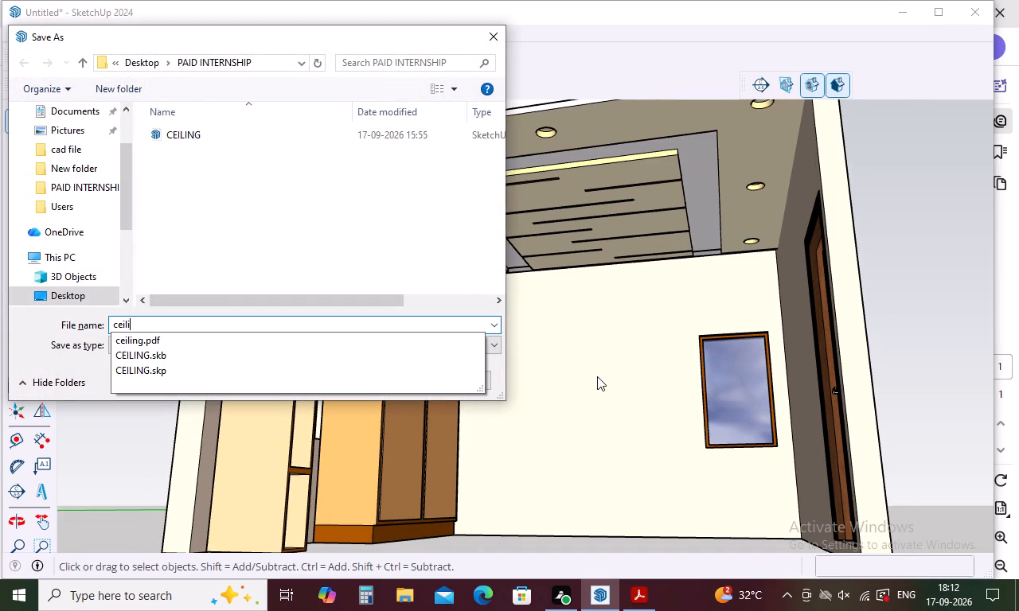
type("ng 2")
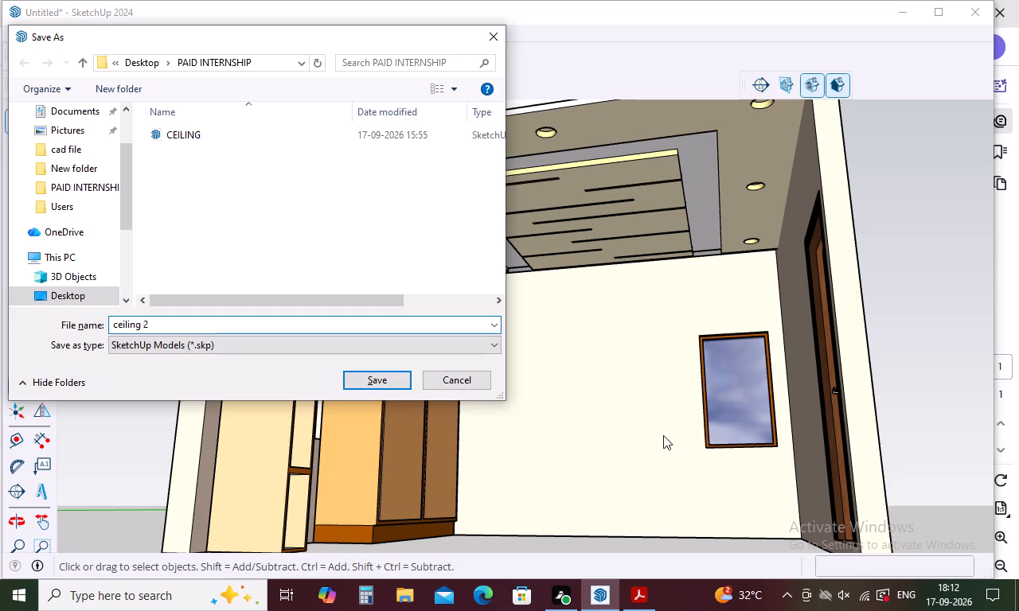
left_click(346, 383)
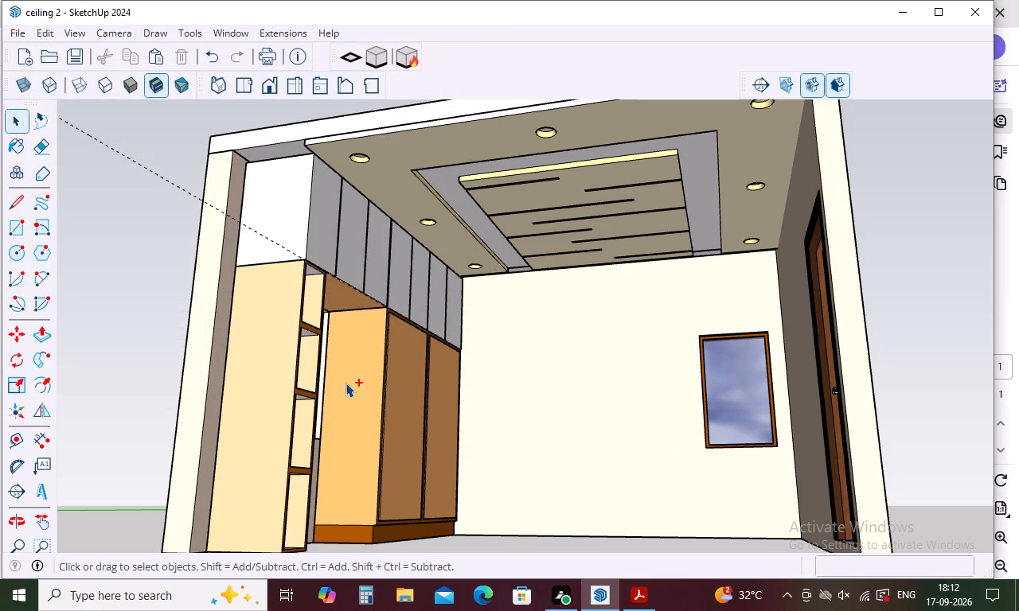
key("ctrl+s")
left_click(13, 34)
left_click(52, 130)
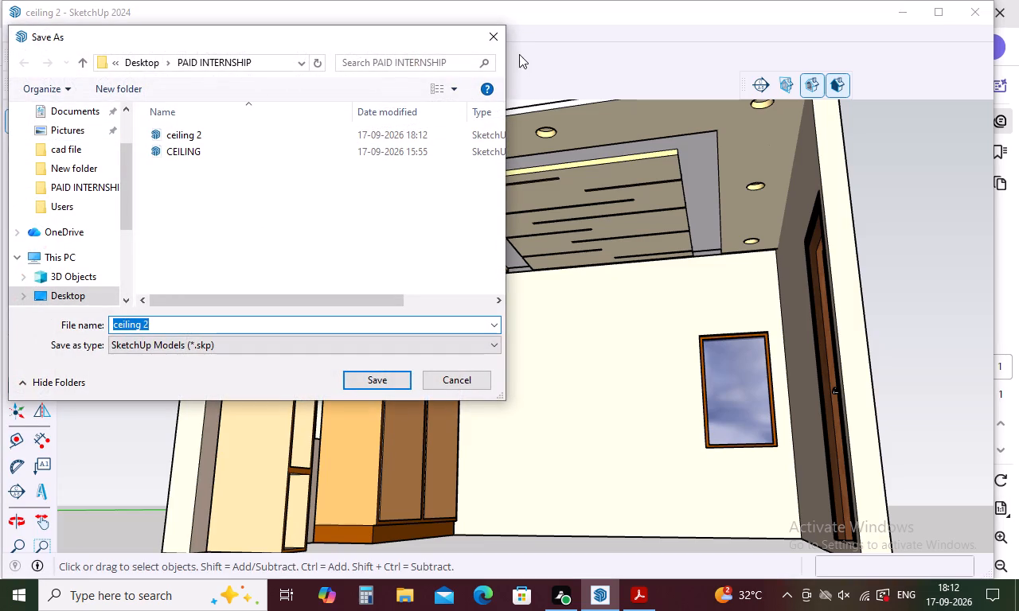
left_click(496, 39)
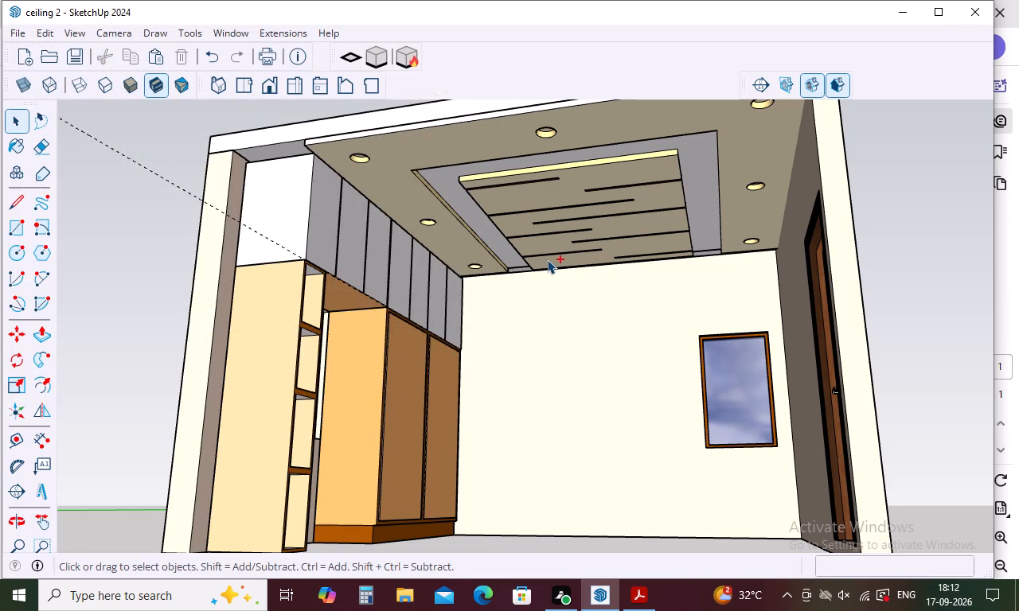
Preview the current room view as a printed page, then close the preview.
key("ctrl+p")
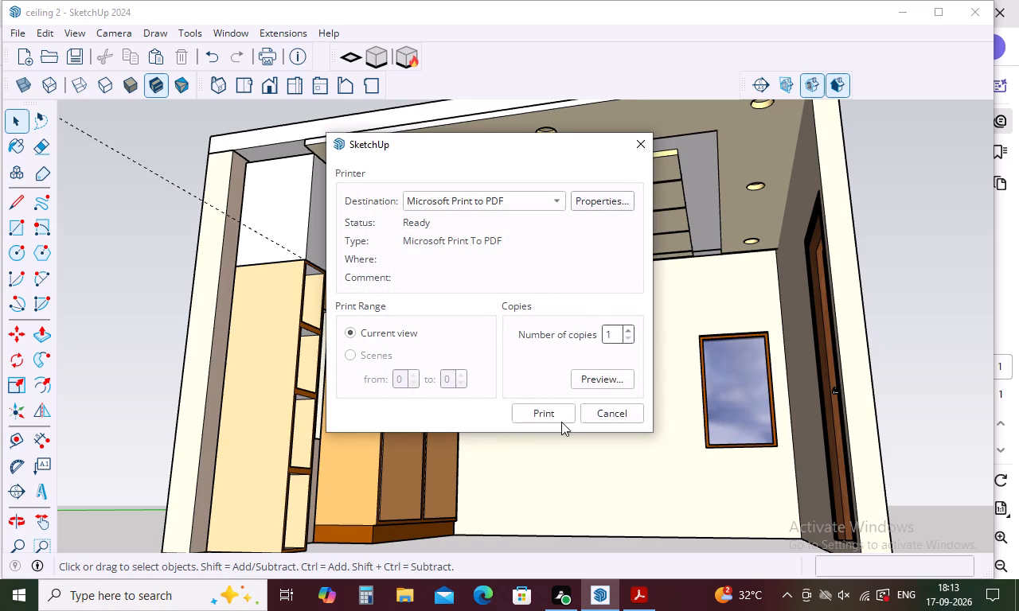
left_click(598, 381)
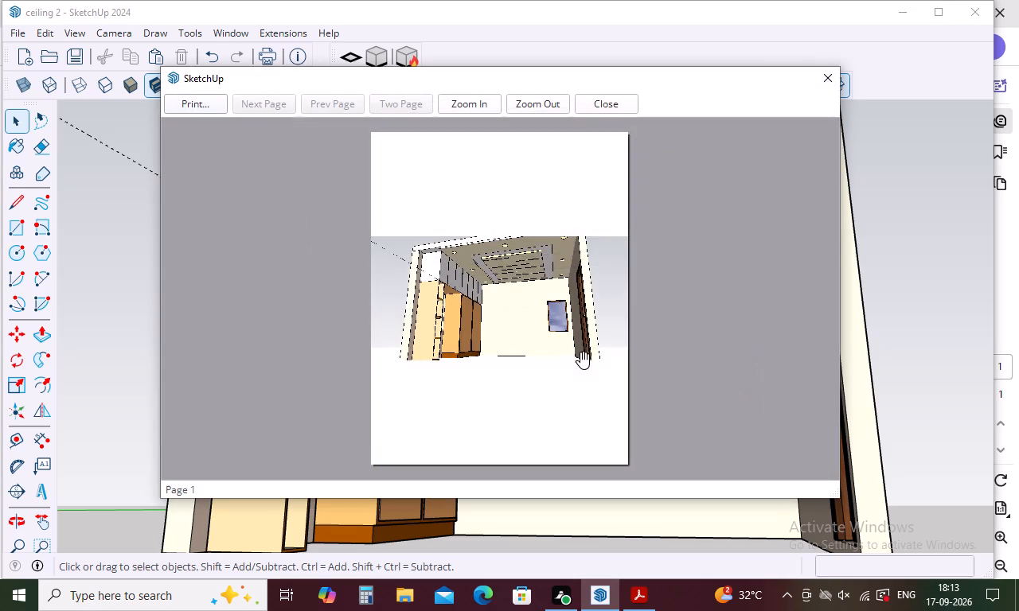
left_click(619, 116)
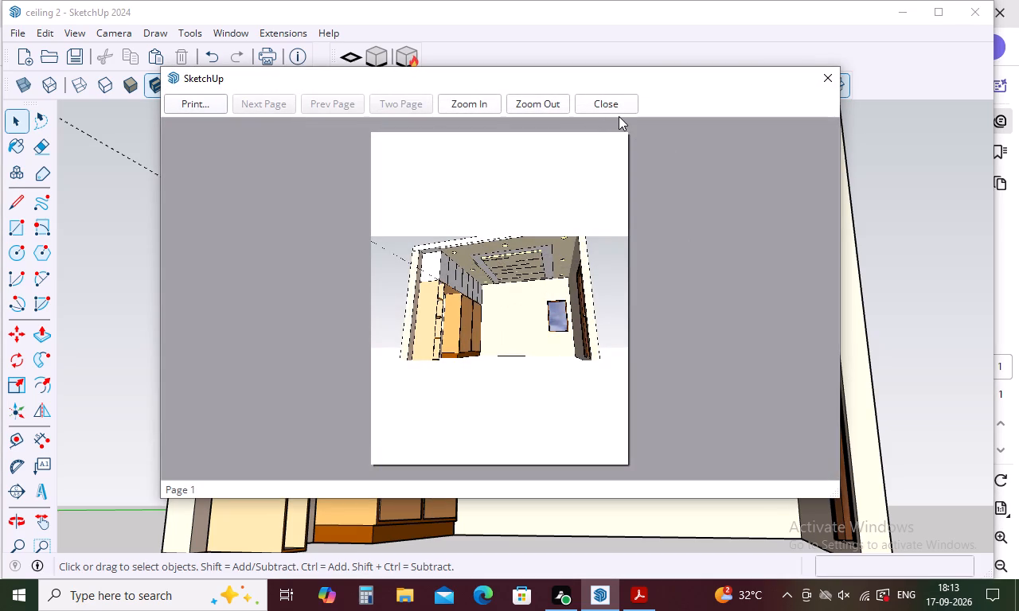
left_click(617, 105)
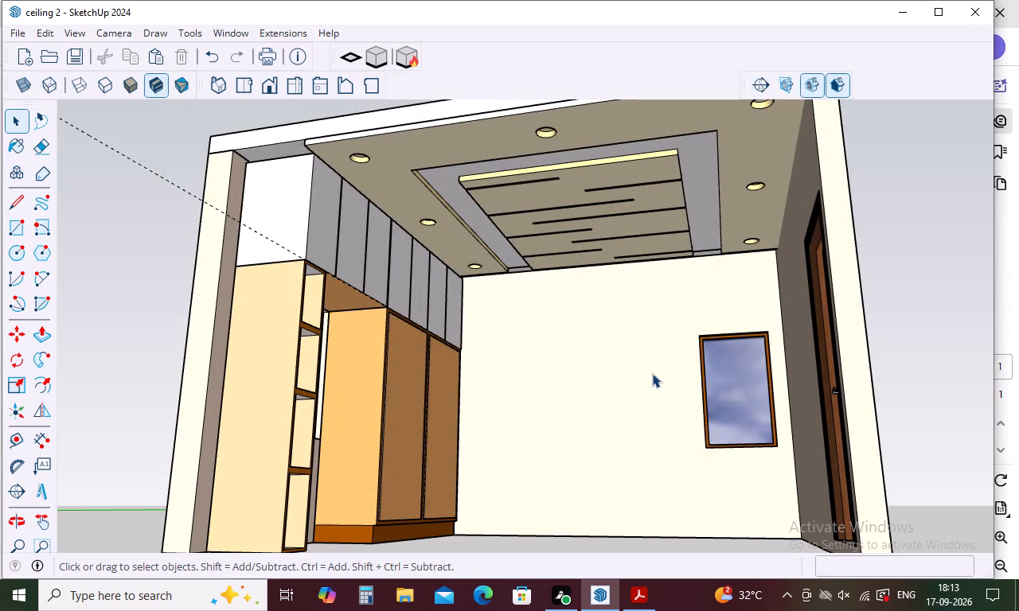
Print the current view with Microsoft Print to PDF and save it as "ceiling2" in the PAID INTERNSHIP folder.
key("ctrl+p")
left_click(554, 418)
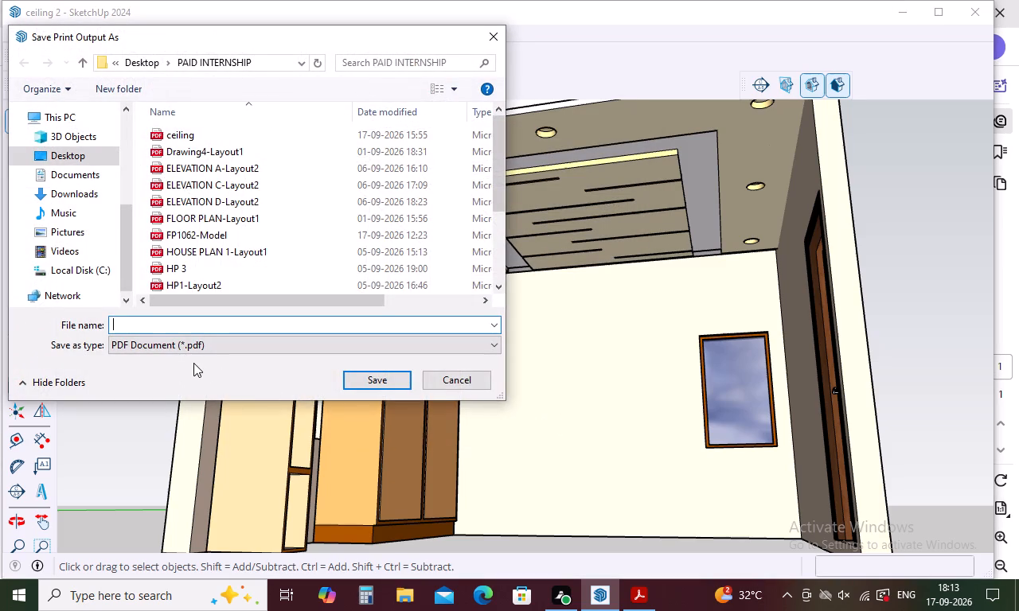
type("ce")
key("i")
key("l")
type("in")
key("g")
key("2")
left_click(353, 381)
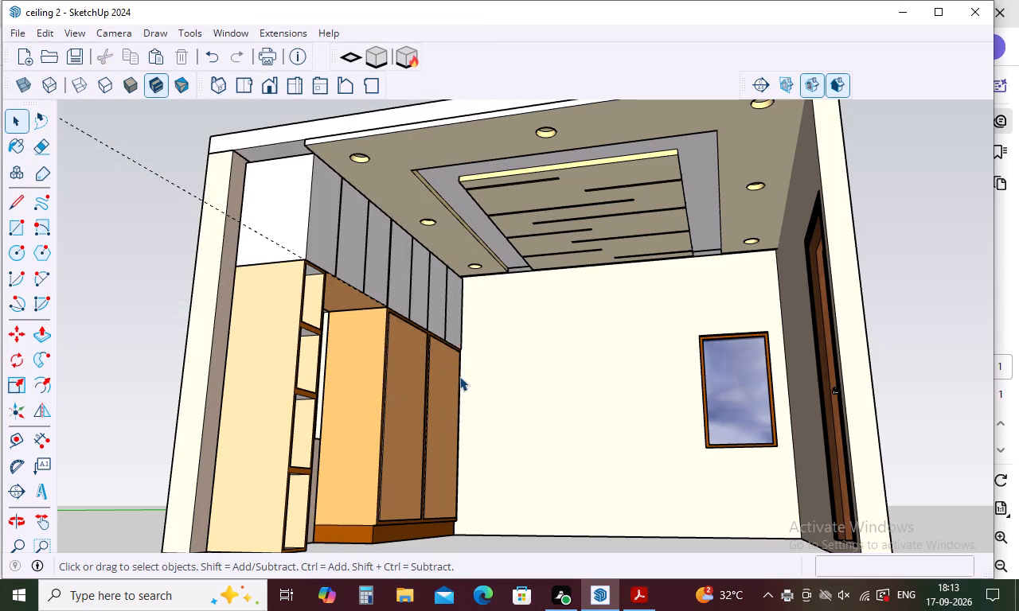
Review the ceiling2.pdf page in Acrobat Reader and dismiss the offer to always open PDFs there.
scroll(526, 317, "down", 8)
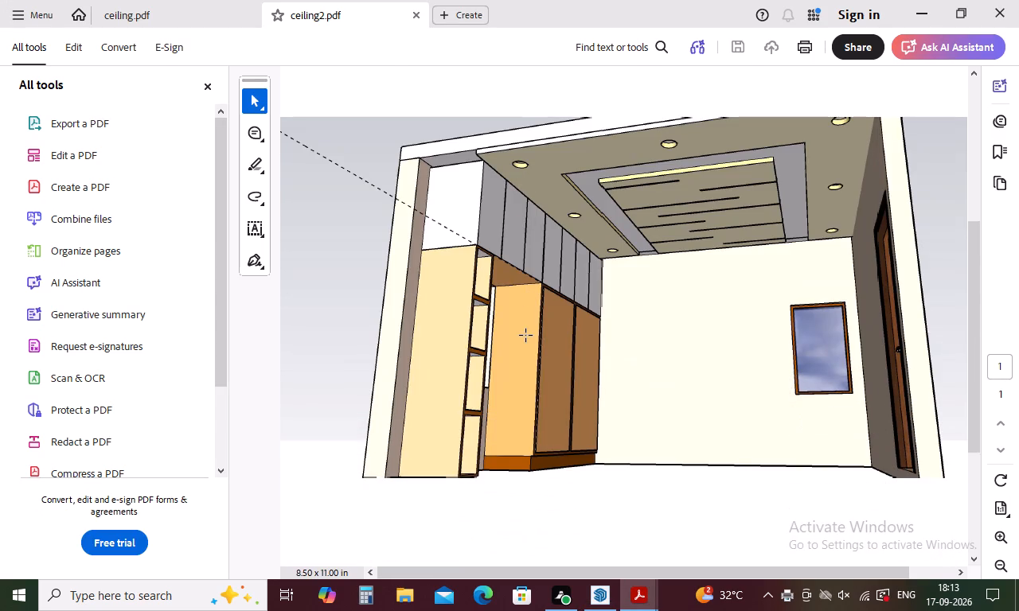
scroll(526, 336, "down", 4)
middle_click_drag(526, 336, 650, 343)
scroll(650, 335, "down", 5)
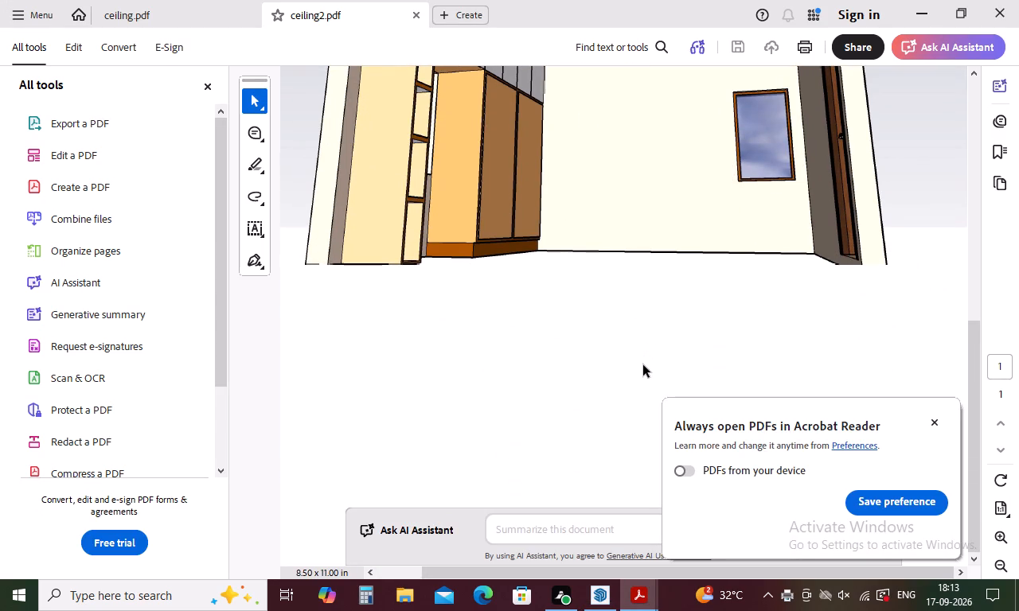
left_click(927, 427)
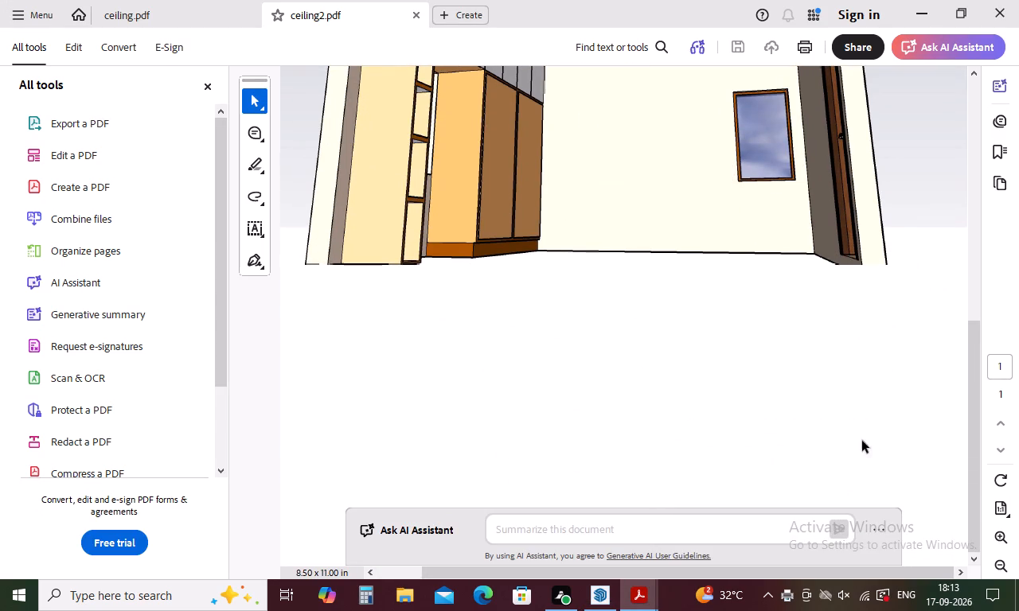